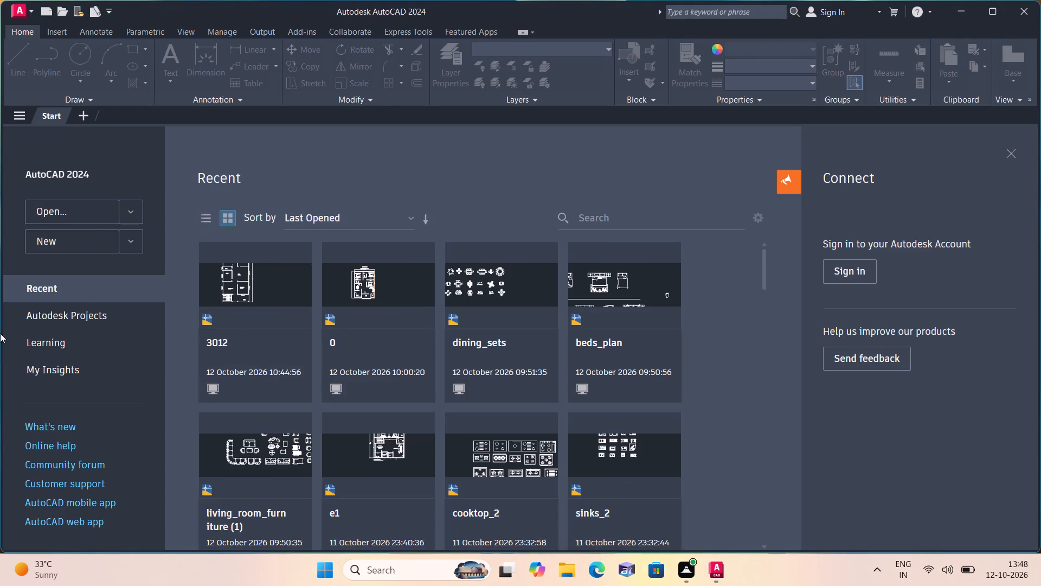
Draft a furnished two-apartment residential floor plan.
Create a new blank drawing.
double_click(80, 246)
left_click_drag(80, 246, 66, 192)
left_click_drag(61, 162, 67, 171)
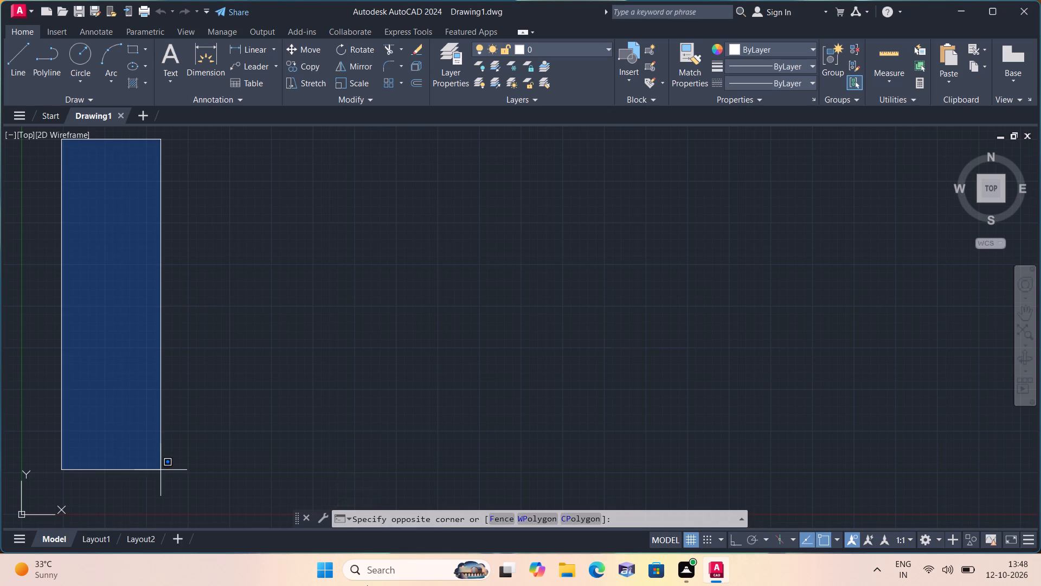
key("Escape")
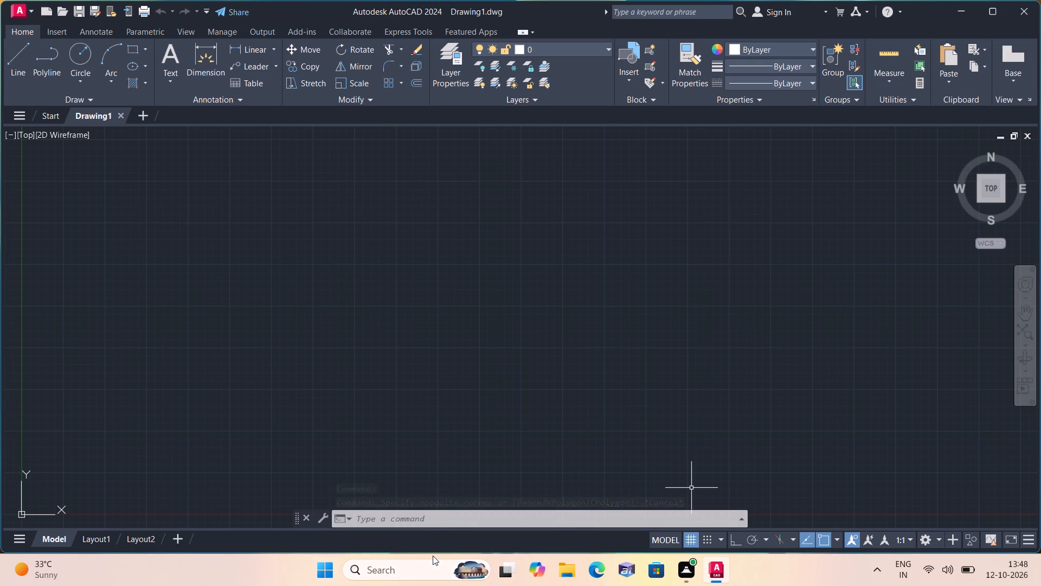
Set the model space limits from 0,0 to 1000,1000.
left_click(427, 523)
type("lim")
key("space")
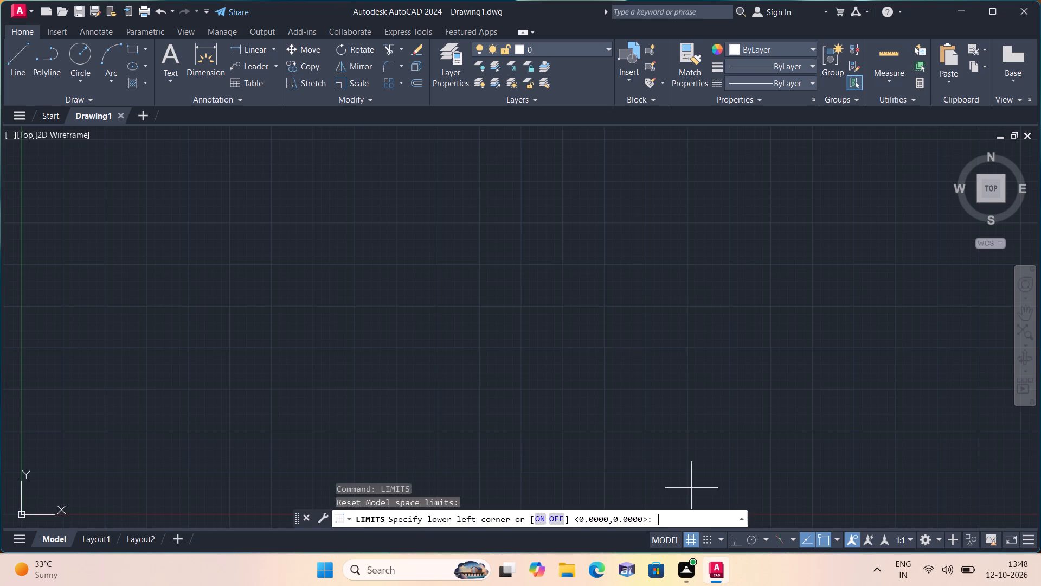
type("0,0 1000")
type(",100")
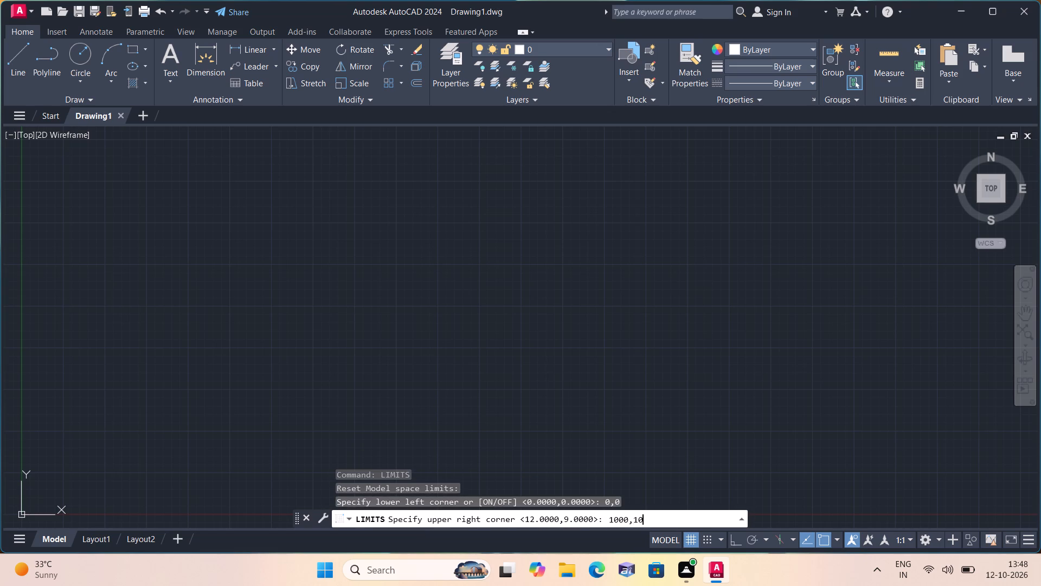
type("0")
key("space")
Configure the drawing units to Engineering length type with 0'-0" precision.
type("un")
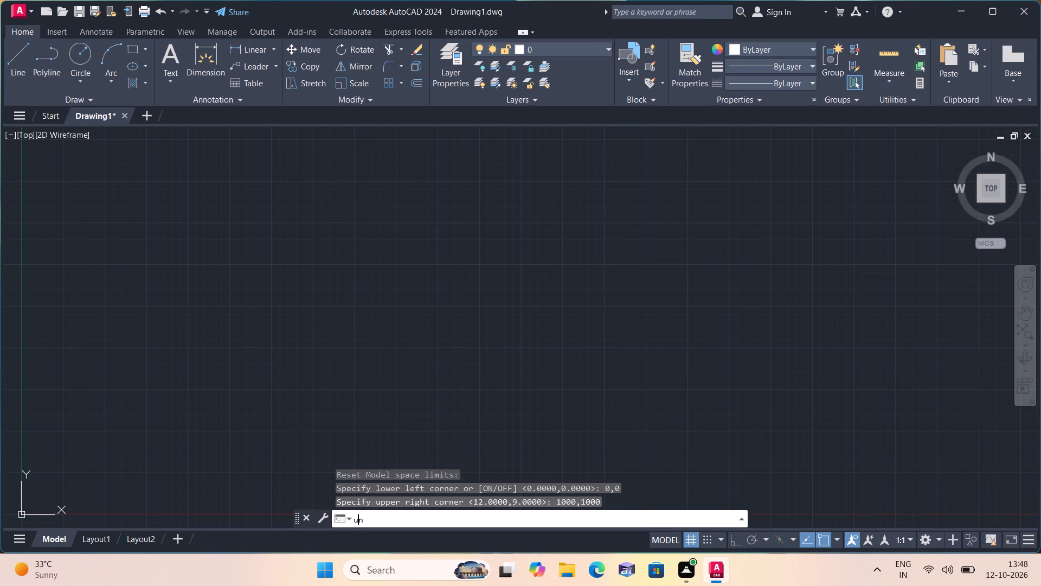
key("space")
left_click(437, 190)
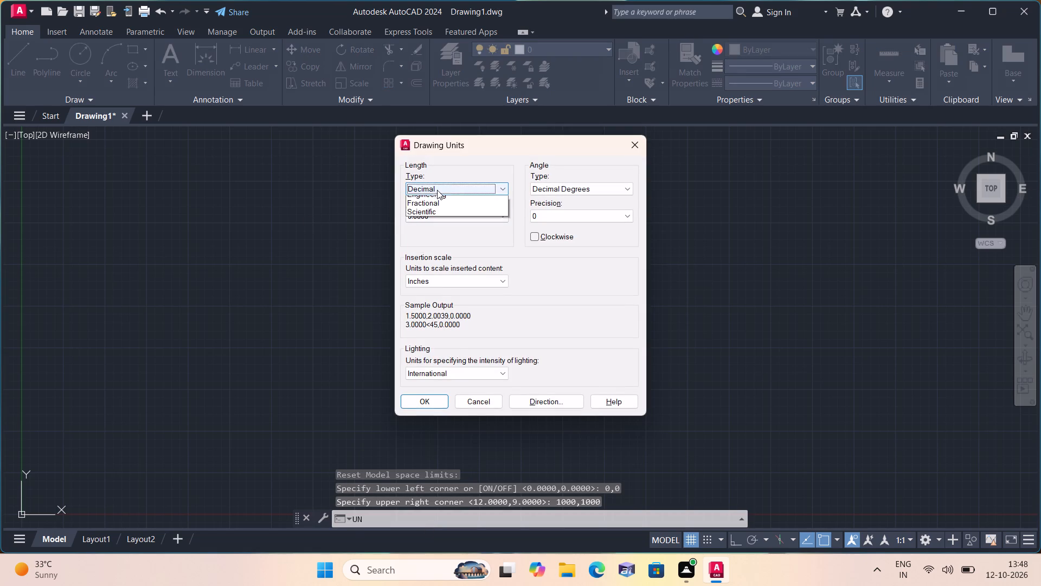
left_click(420, 213)
left_click(423, 219)
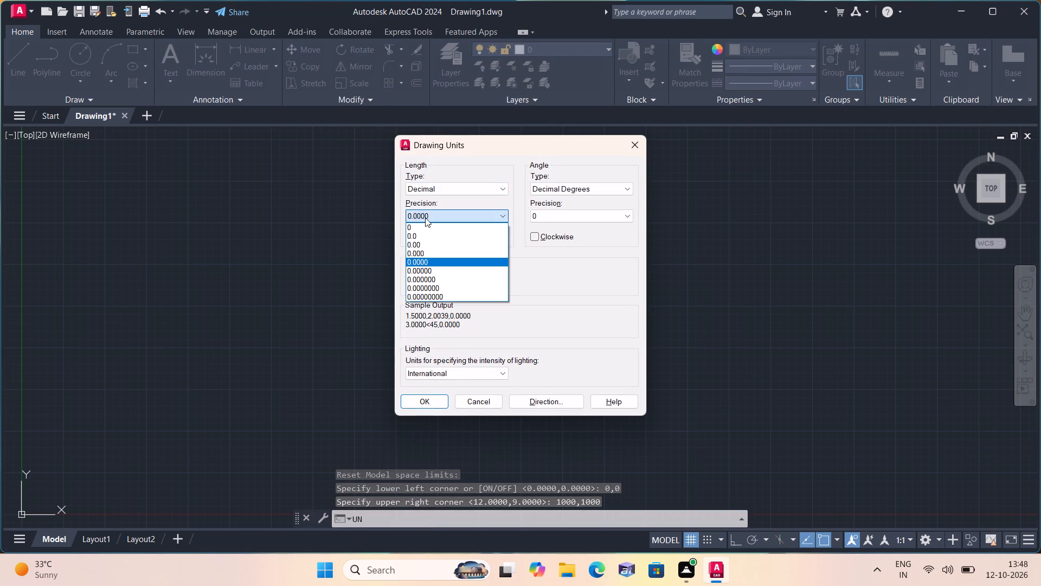
left_click(437, 184)
left_click(437, 184)
double_click(439, 215)
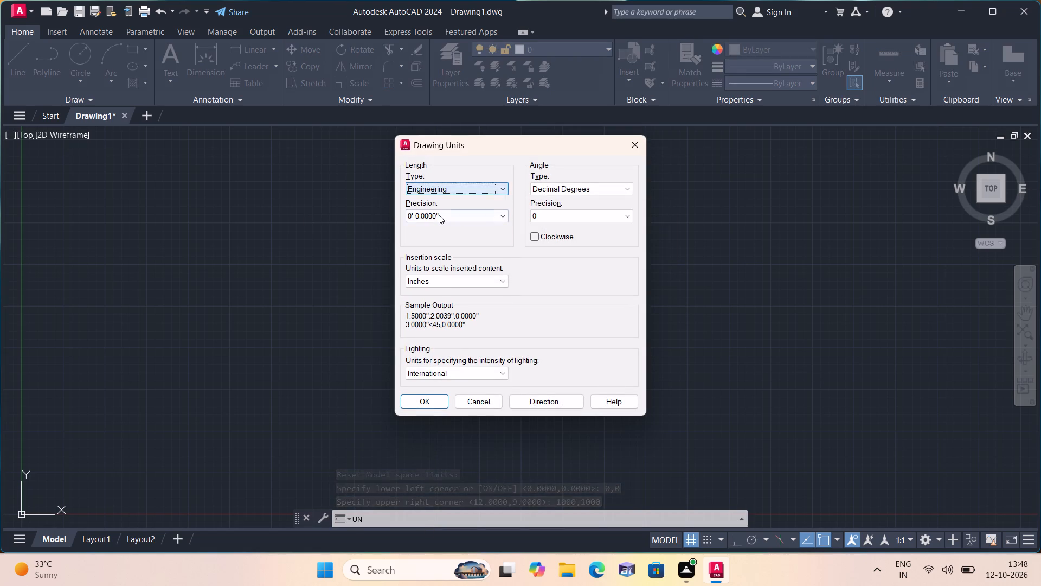
left_click(439, 224)
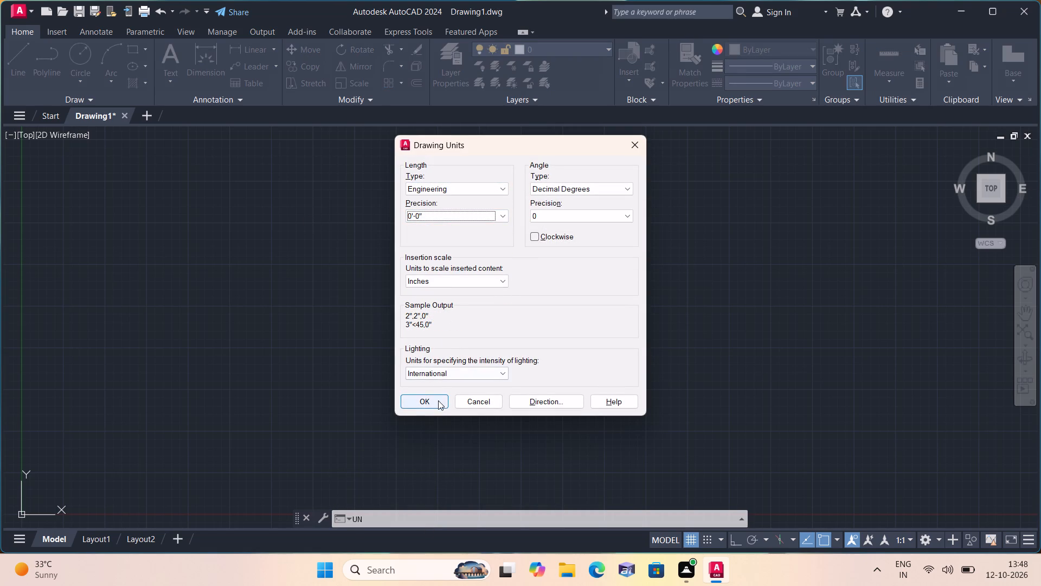
left_click(437, 399)
Modify the Standard dimension style to Engineering primary units with 0'-0" precision and set it as current.
type("d")
key("space")
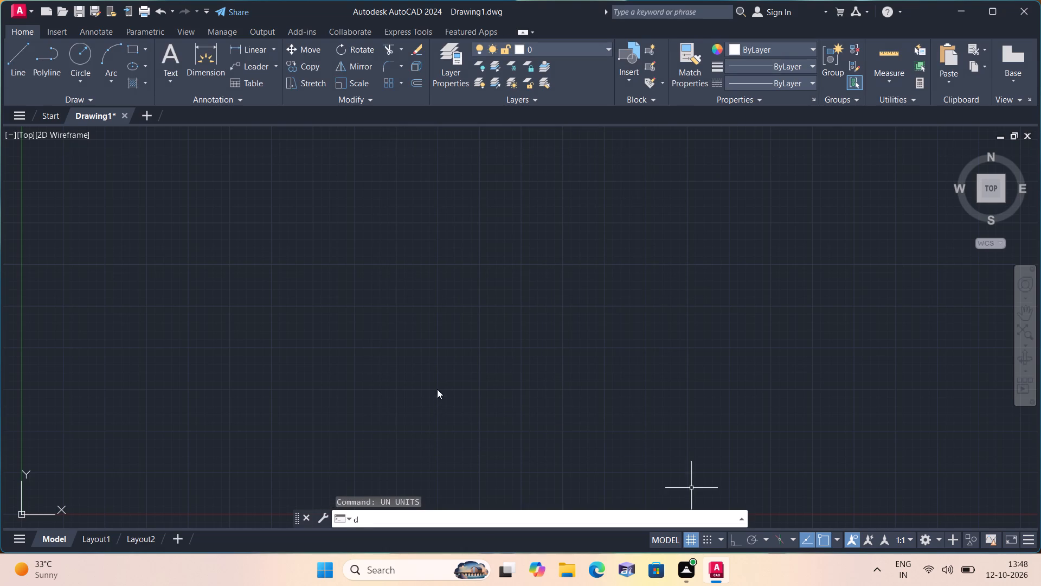
left_click(647, 252)
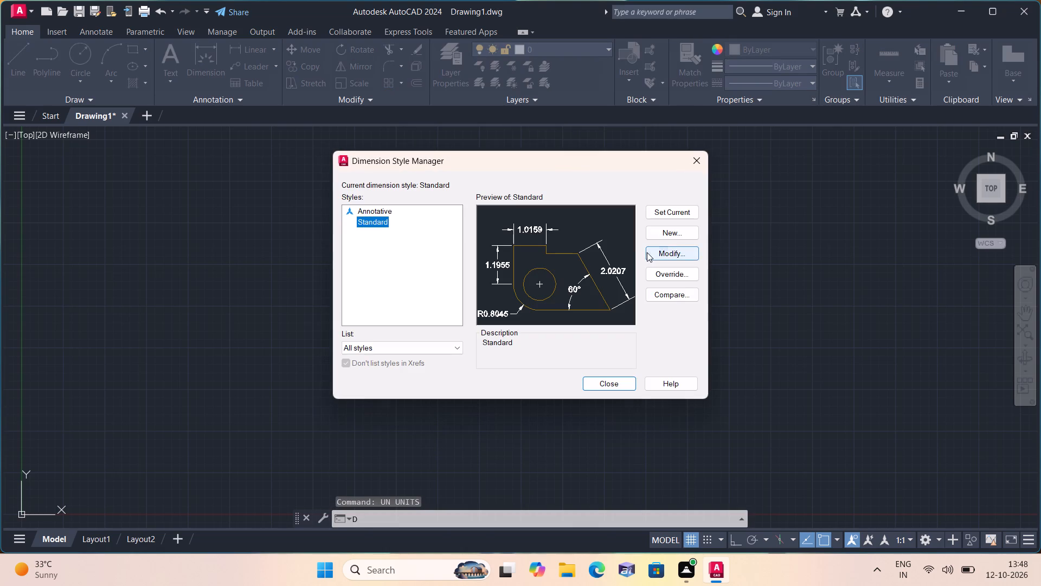
left_click(436, 164)
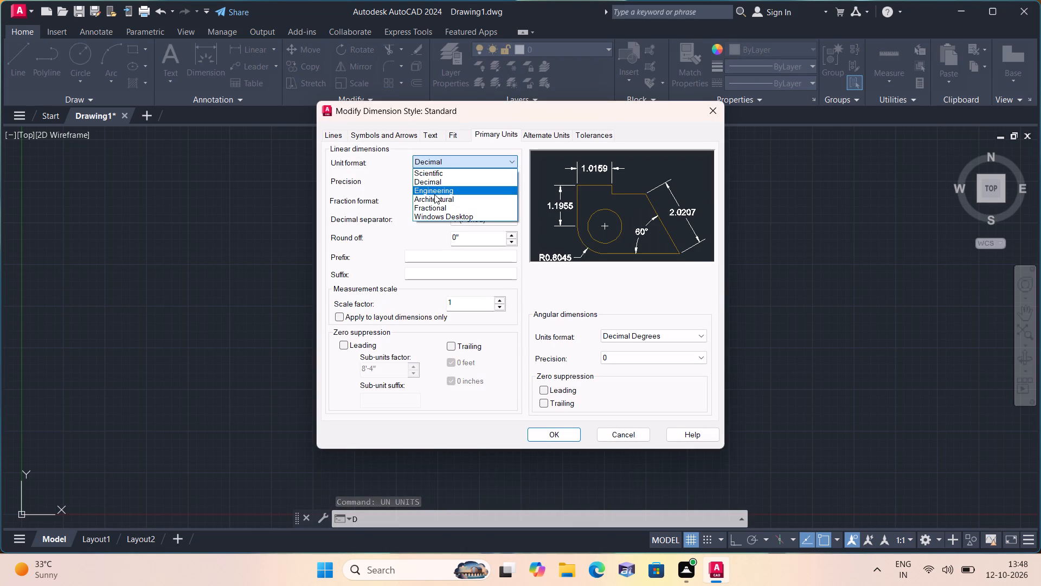
left_click(436, 190)
left_click(438, 188)
left_click(438, 182)
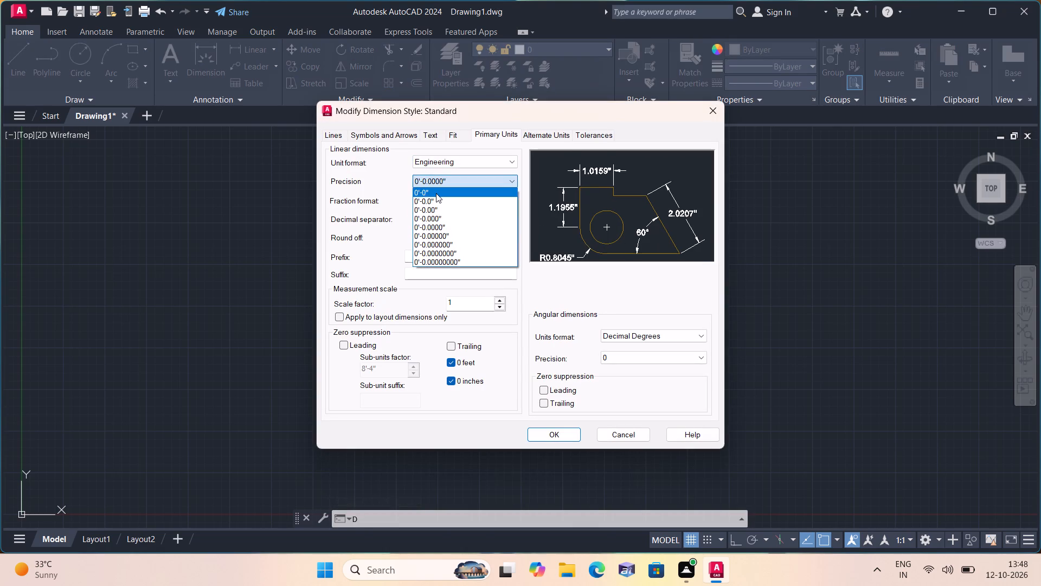
left_click(436, 193)
left_click(556, 438)
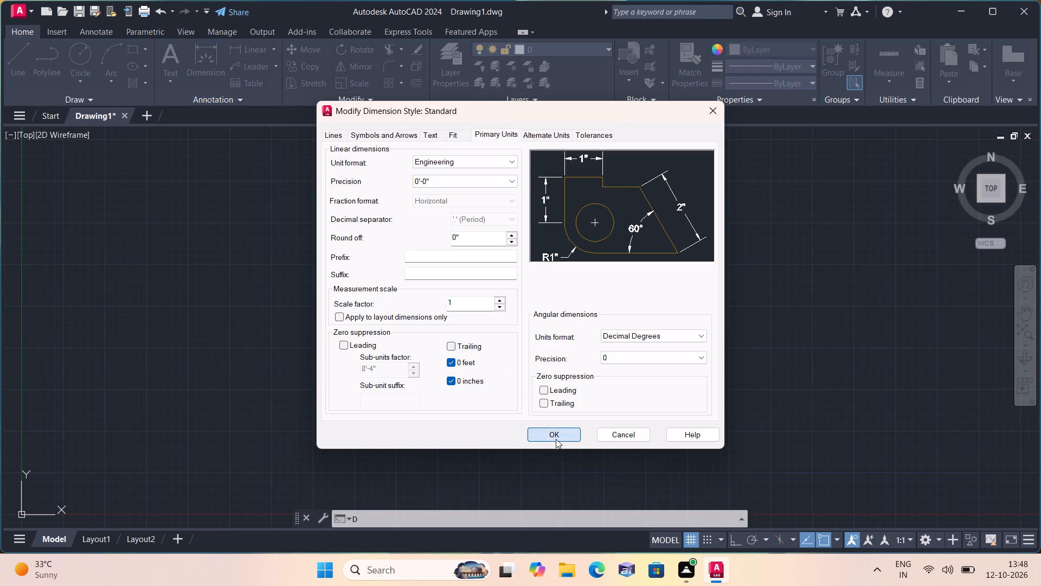
left_click(664, 216)
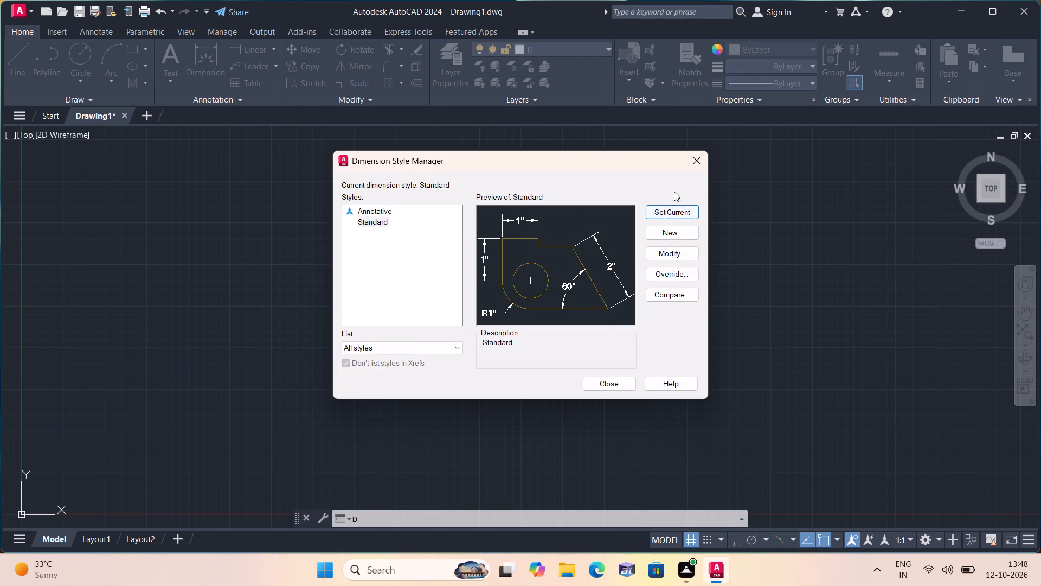
left_click(686, 159)
Draw one vertical and one horizontal construction line crossing each other near the origin.
type("xl")
key("space")
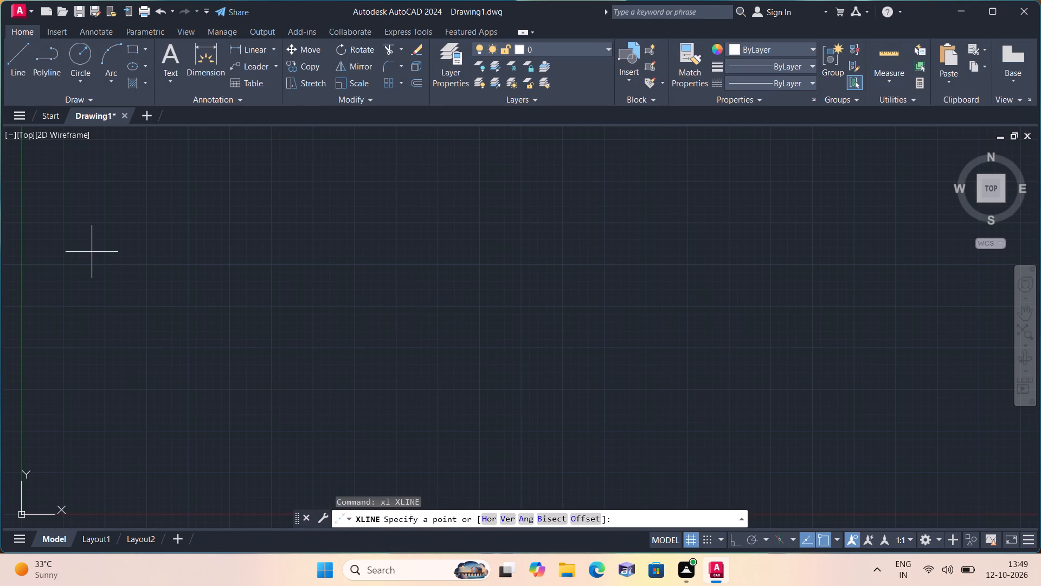
type("v")
key("space")
left_click(276, 356)
key("space")
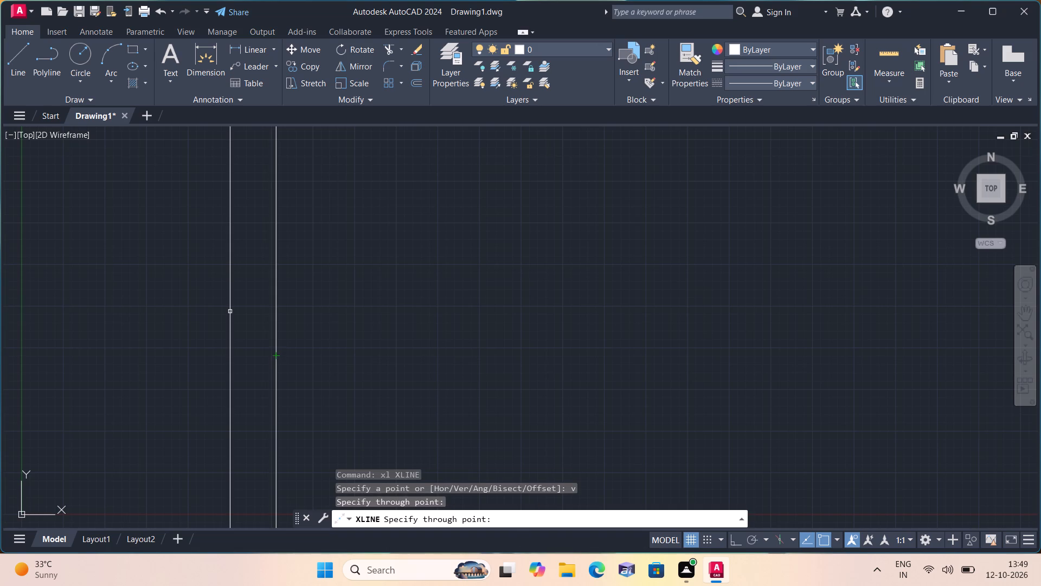
key("space")
type("h")
key("space")
left_click(230, 346)
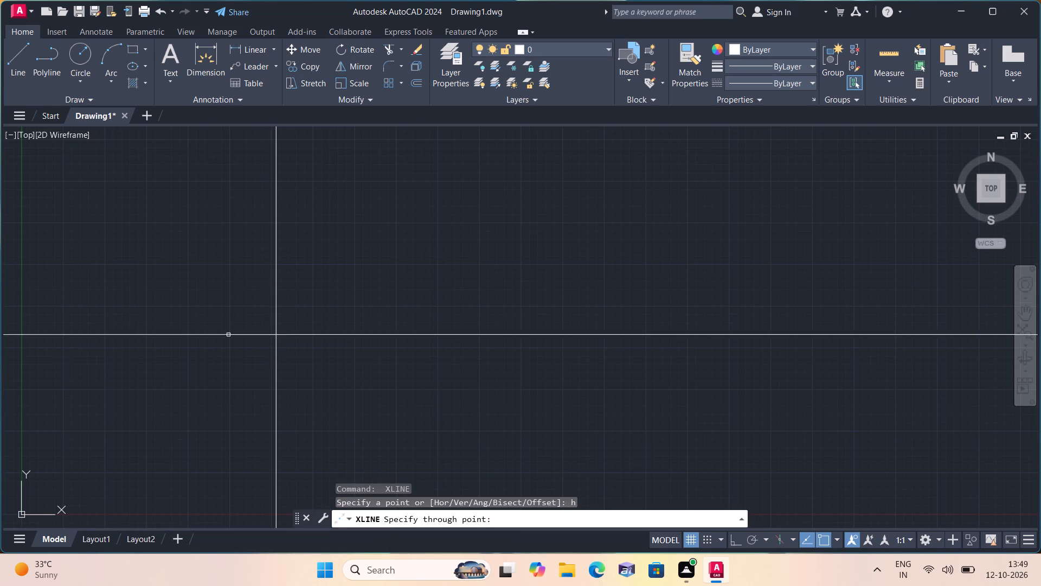
key("space")
Trim the vertical line above the crossing and the horizontal line left of it, leaving an upper-left corner.
scroll(227, 239, "down", 3)
scroll(292, 252, "down", 1)
key("t")
key("r")
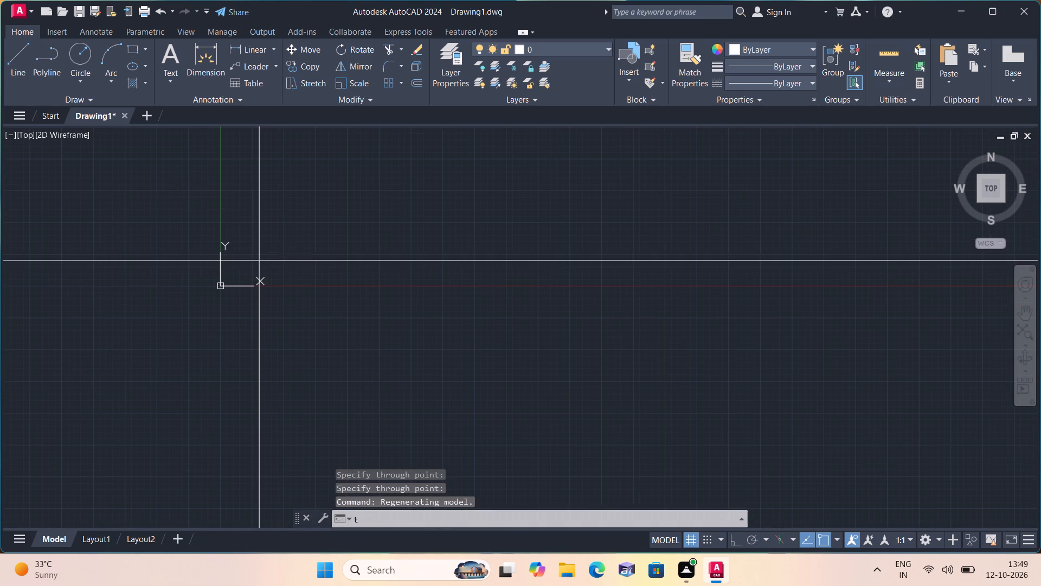
type("im")
key("space")
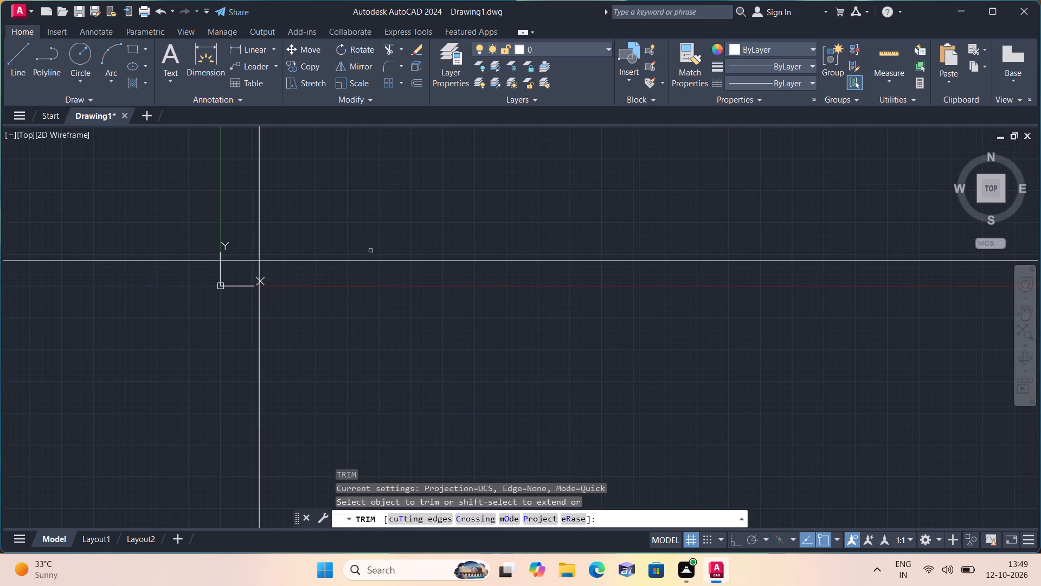
left_click_drag(351, 207, 85, 275)
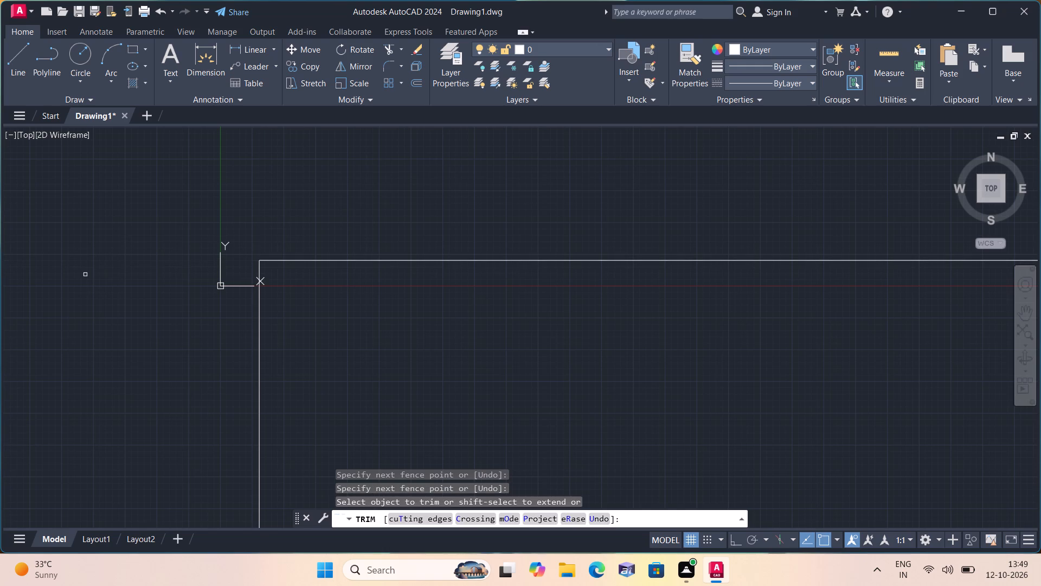
key("Escape")
Offset the horizontal line downward and the vertical line to the right by 9" for the outer wall thickness.
scroll(112, 342, "down", 2)
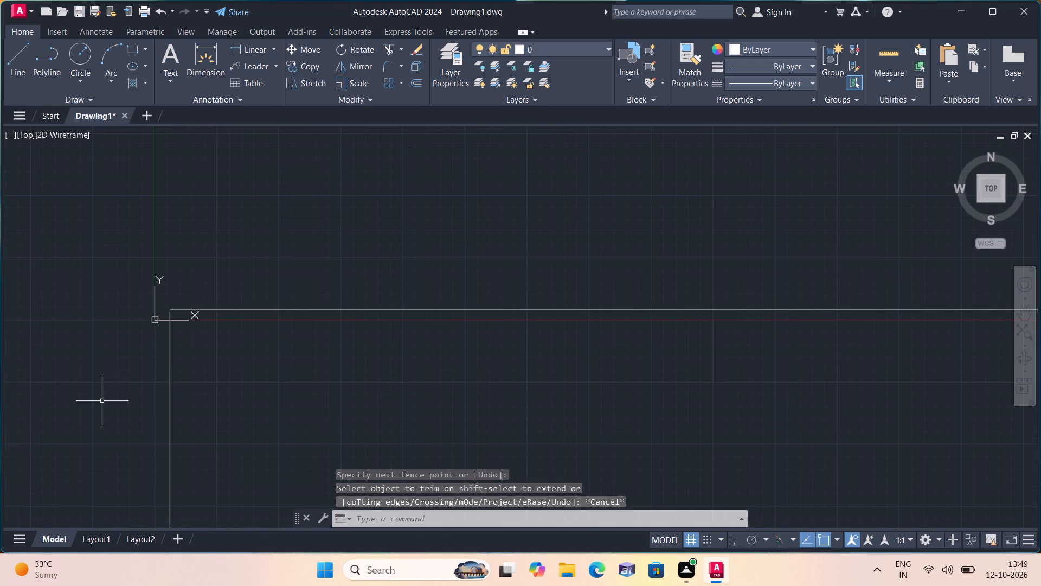
scroll(164, 207, "down", 1)
middle_click_drag(236, 174, 288, 359)
scroll(236, 174, "down", 1)
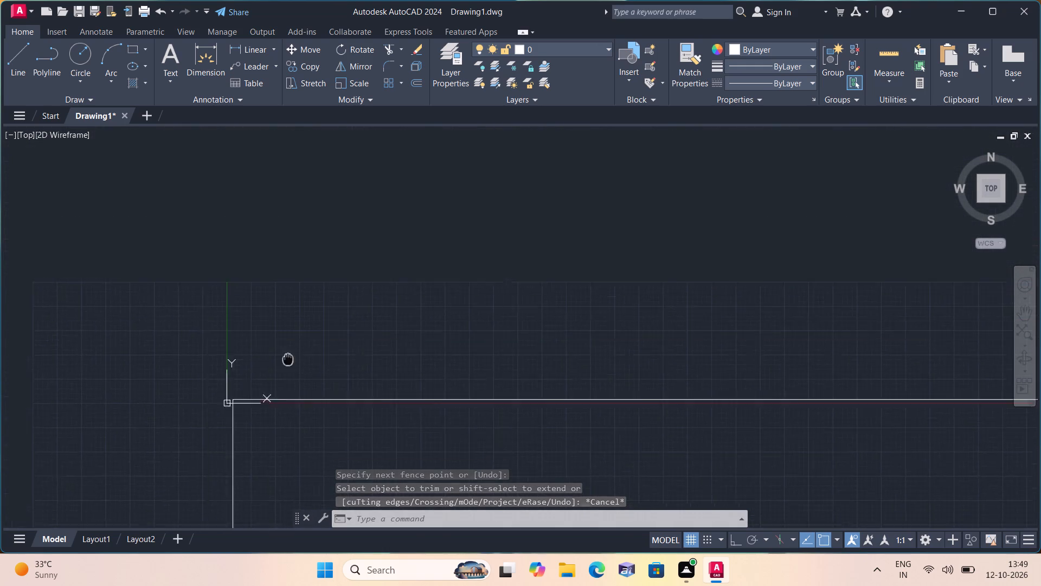
scroll(290, 357, "up", 1)
scroll(290, 357, "down", 1)
scroll(290, 357, "up", 1)
scroll(289, 356, "down", 1)
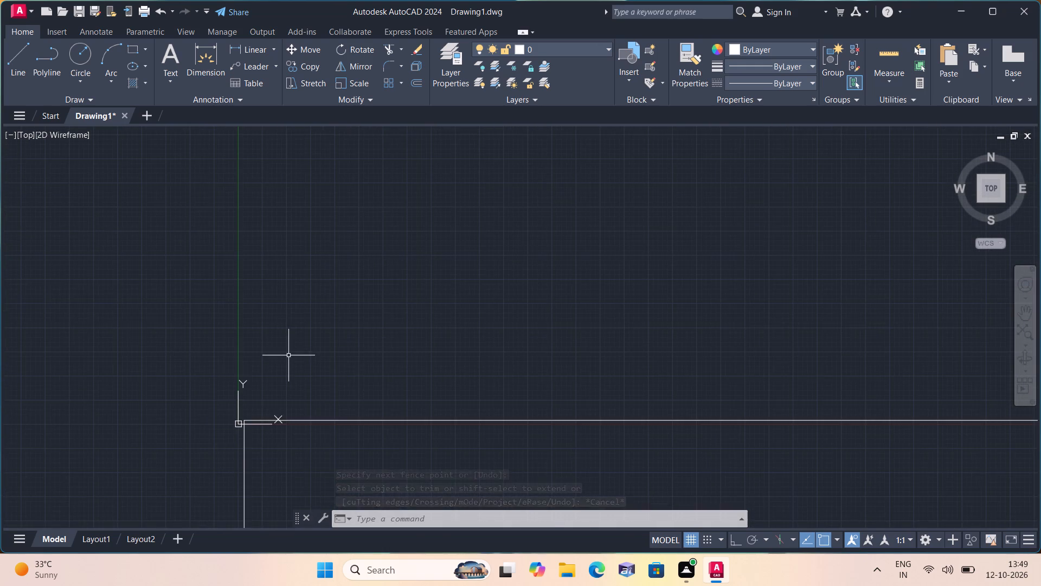
scroll(288, 355, "up", 1)
middle_click_drag(379, 472, 354, 275)
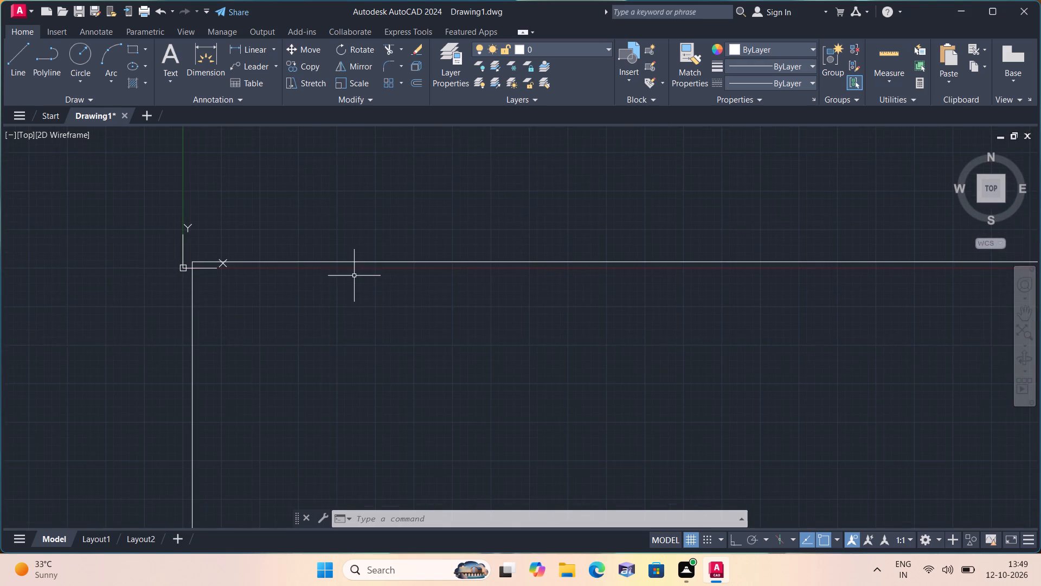
middle_click_drag(334, 345, 389, 276)
scroll(334, 345, "down", 1)
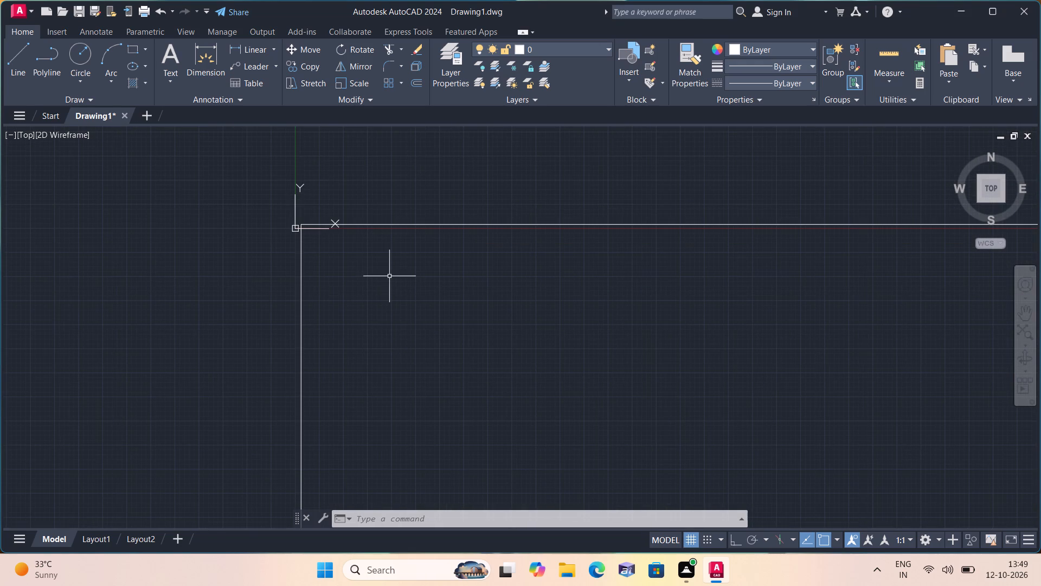
scroll(380, 262, "up", 1)
middle_click_drag(380, 262, 391, 301)
scroll(391, 301, "up", 1)
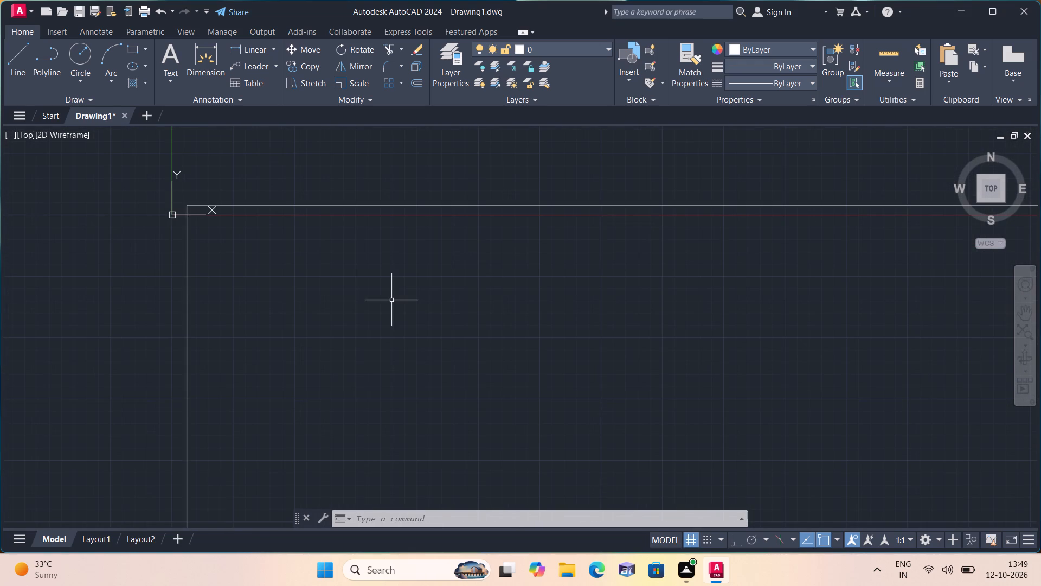
type("off")
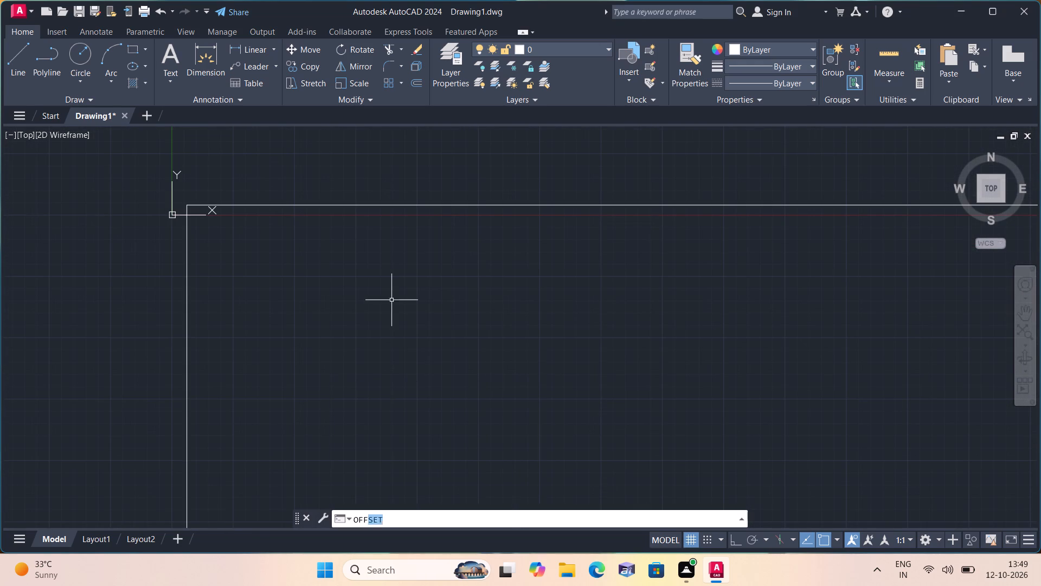
key("space")
type("9\"")
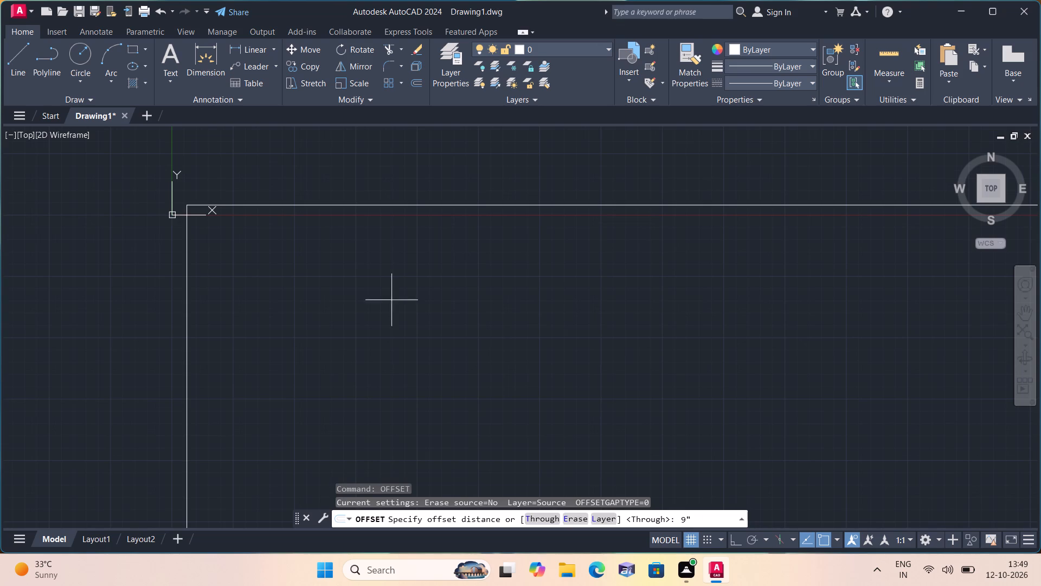
key("space")
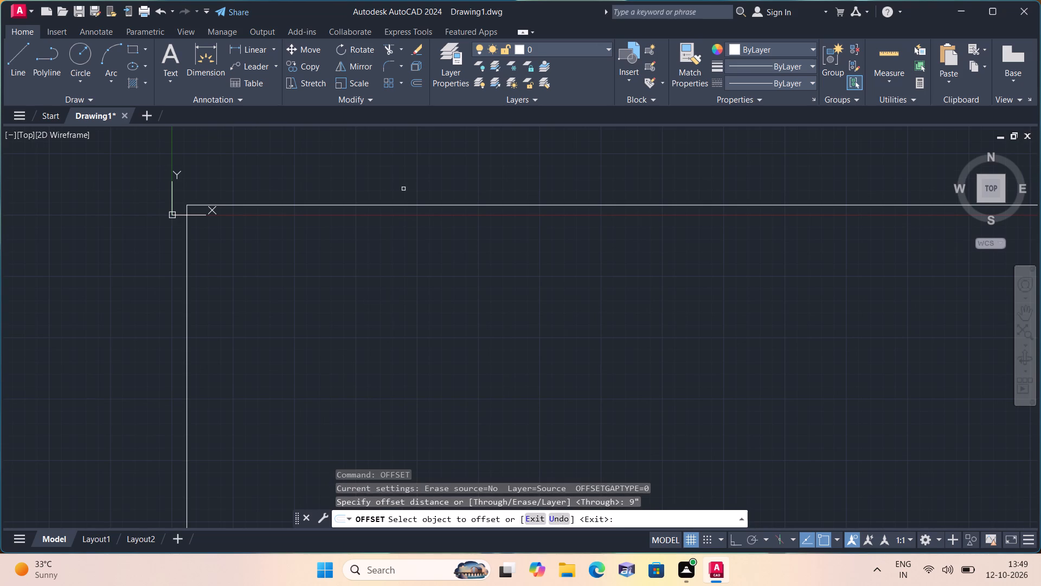
left_click(407, 203)
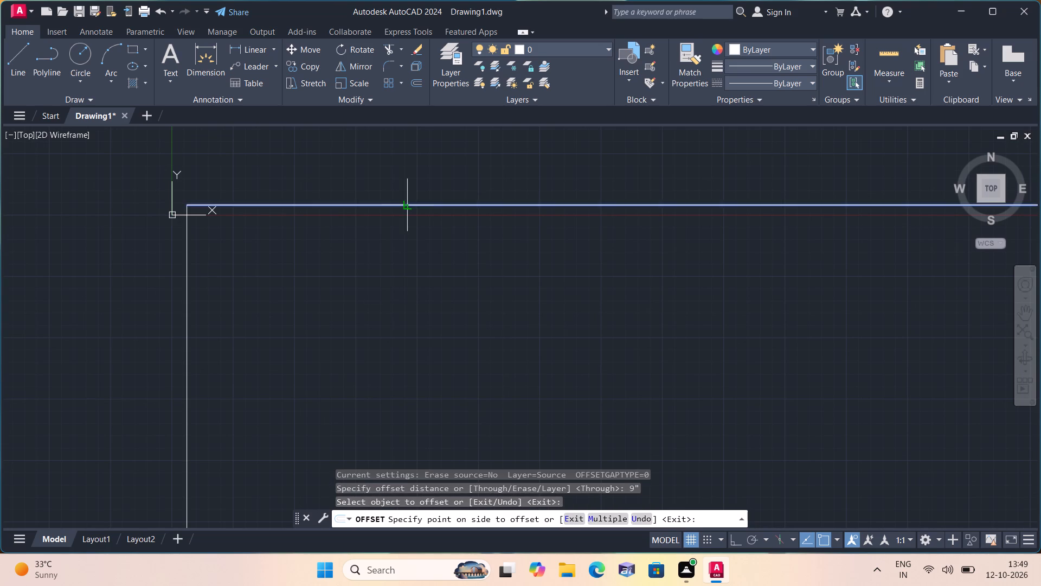
left_click(414, 280)
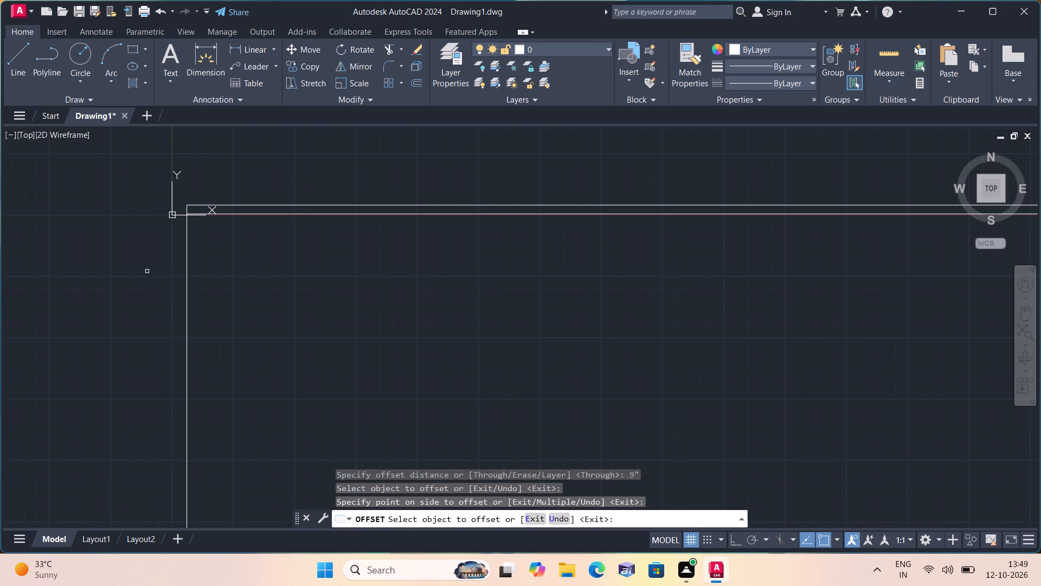
left_click(187, 283)
left_click(263, 293)
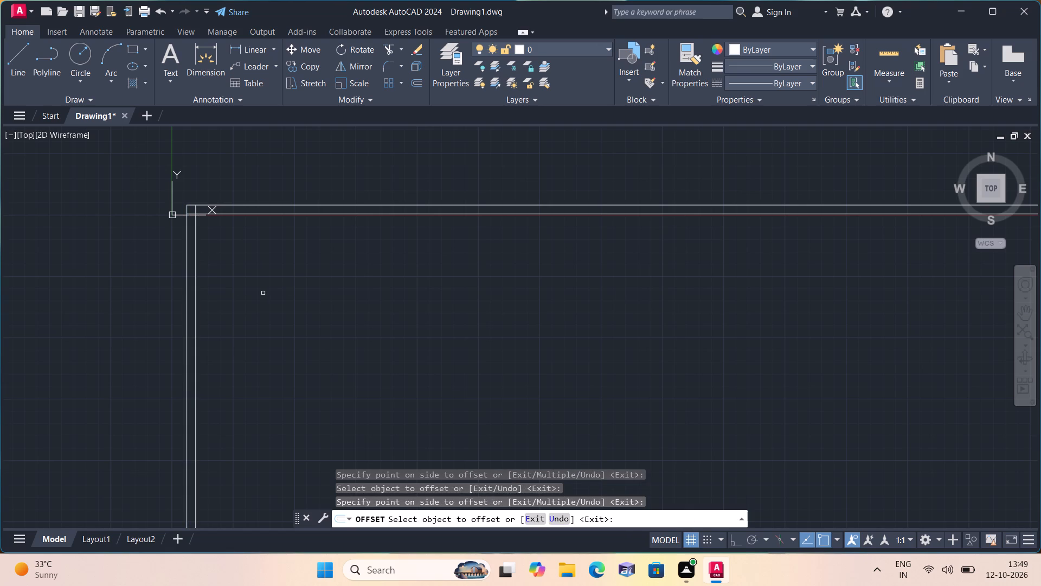
key("space")
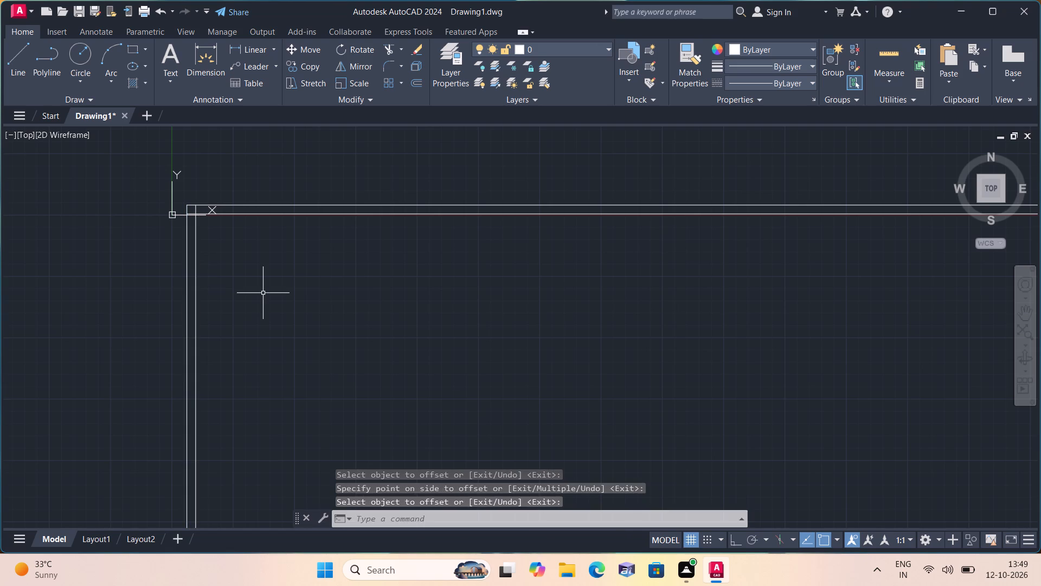
Offset the inner line of the left outer wall 11' to the right for the first room's width.
key("space")
type("11'")
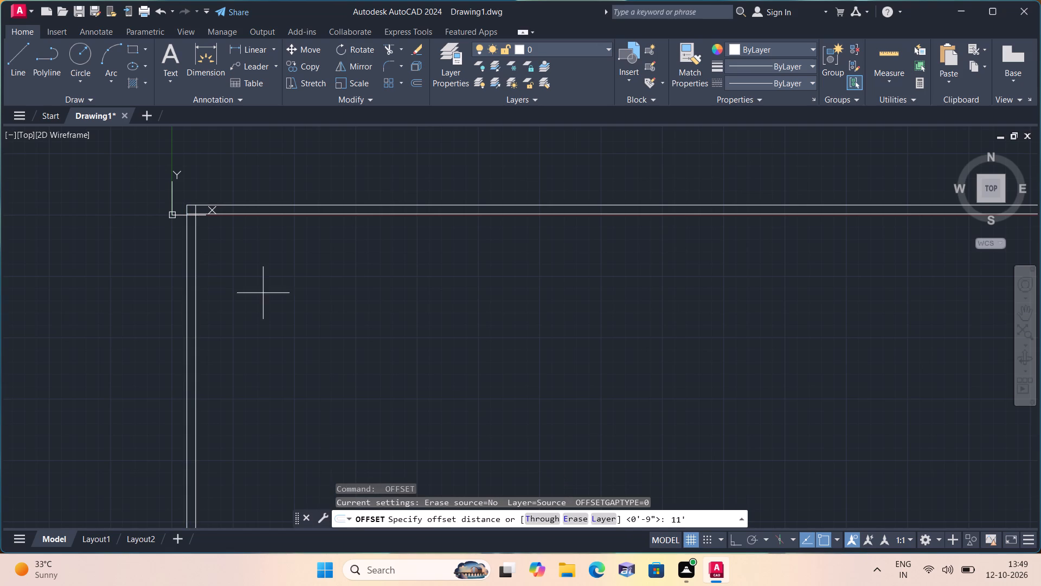
key("space")
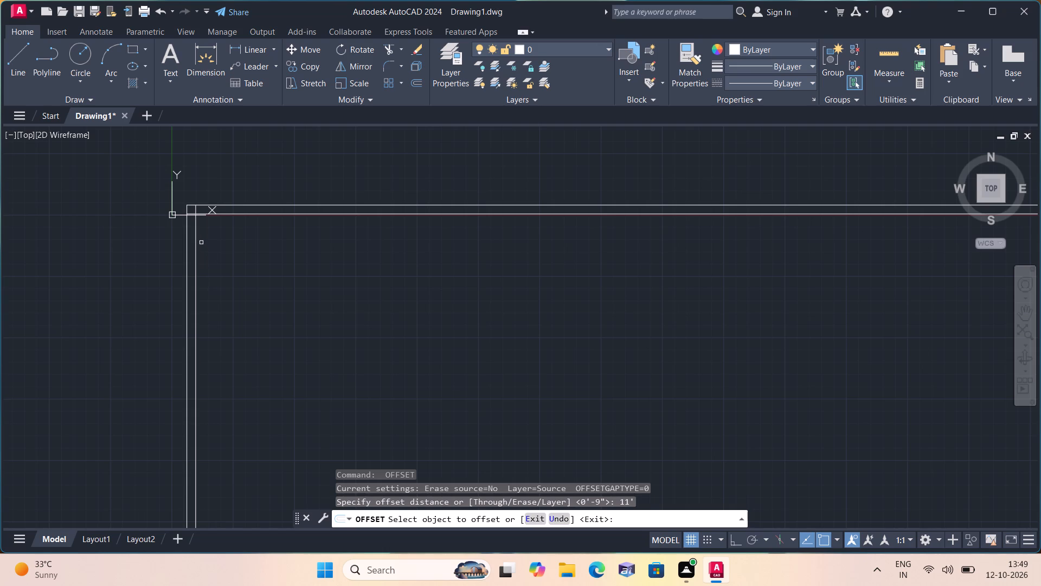
left_click(197, 247)
left_click(279, 254)
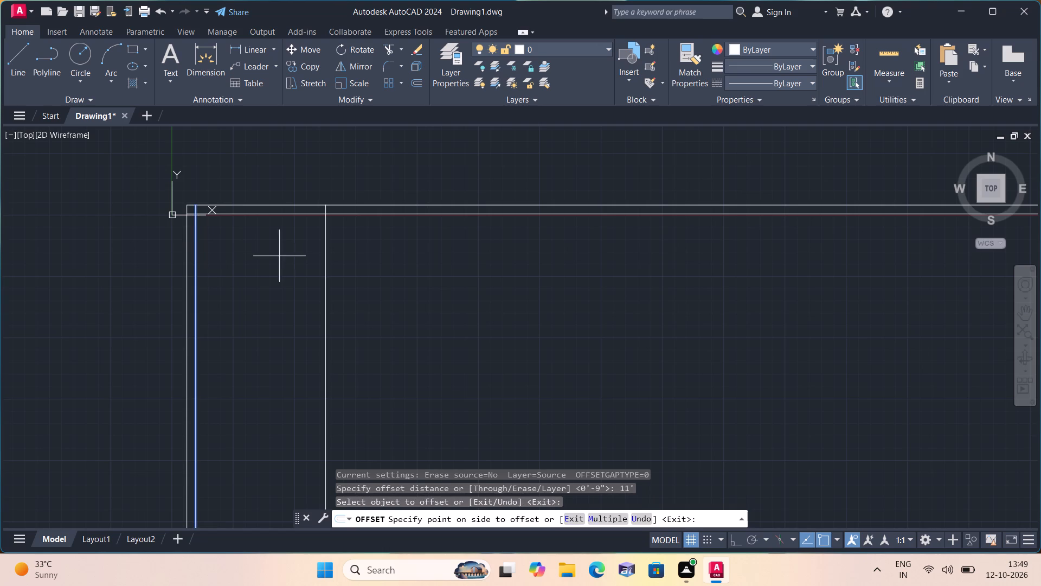
right_click(746, 367)
right_click(746, 367)
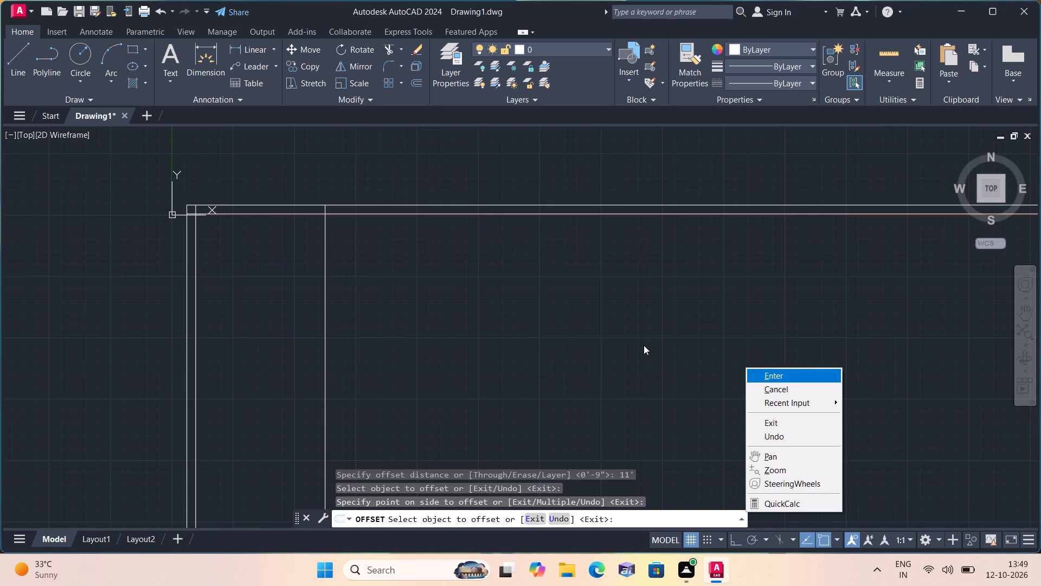
scroll(164, 142, "up", 1)
scroll(175, 155, "down", 3)
scroll(269, 267, "down", 1)
middle_click(269, 267)
left_click(519, 305)
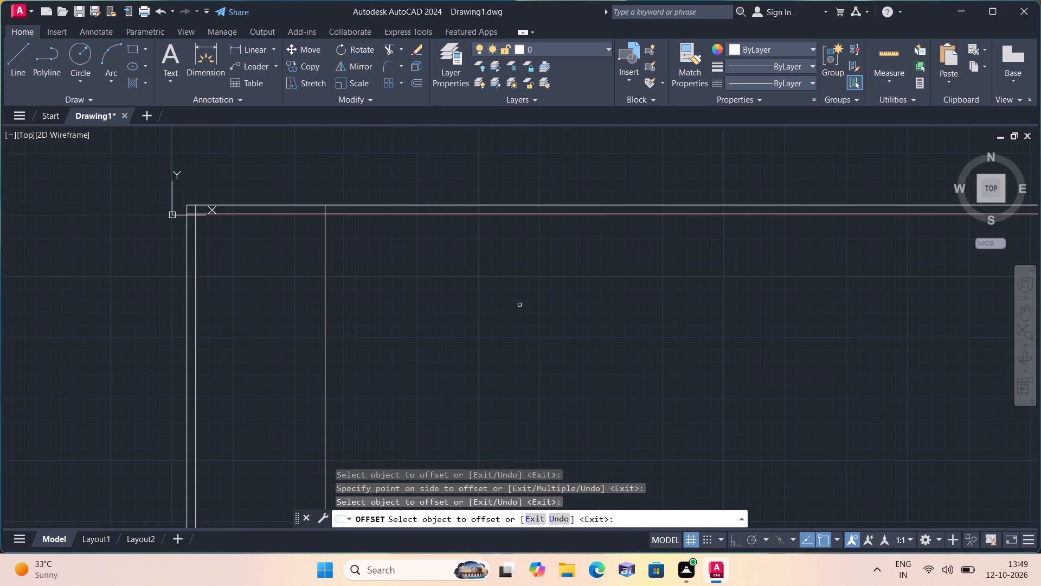
scroll(522, 345, "down", 1)
middle_click_drag(519, 345, 485, 288)
key("space")
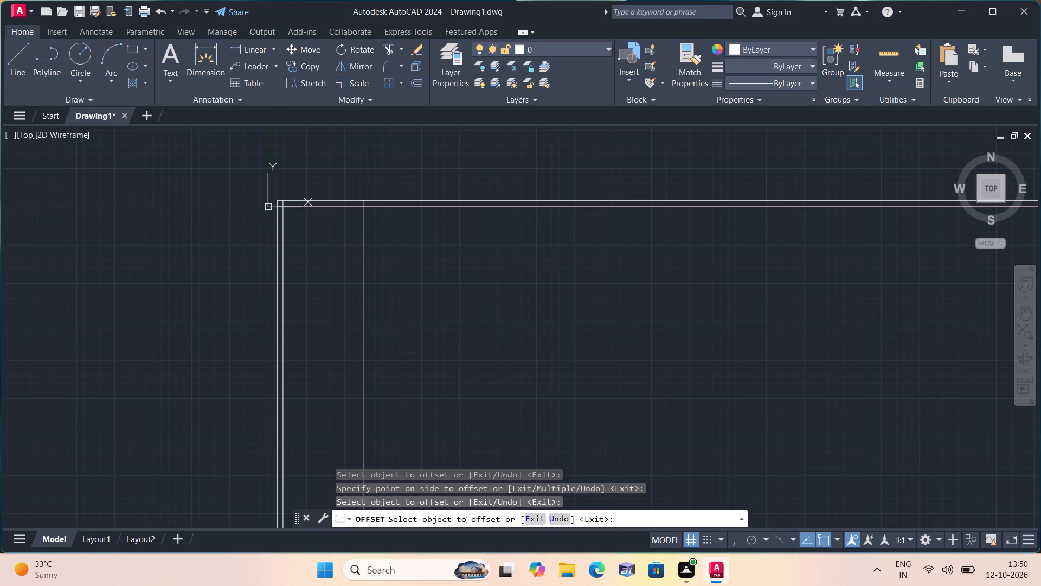
Offset the new vertical line 4.5" to the right for the first partition wall's thickness.
key("space")
type("4.5\"")
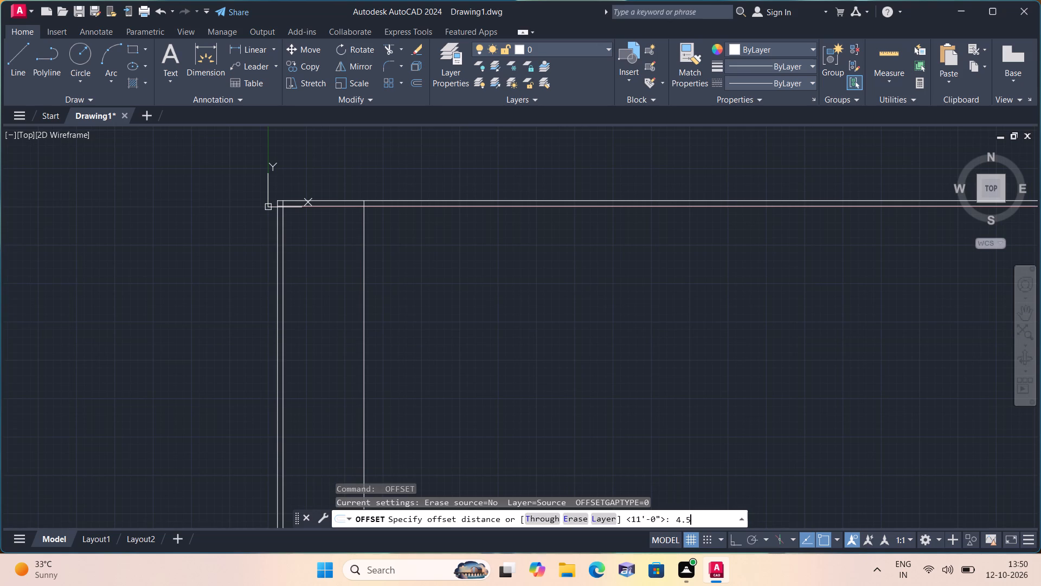
key("space")
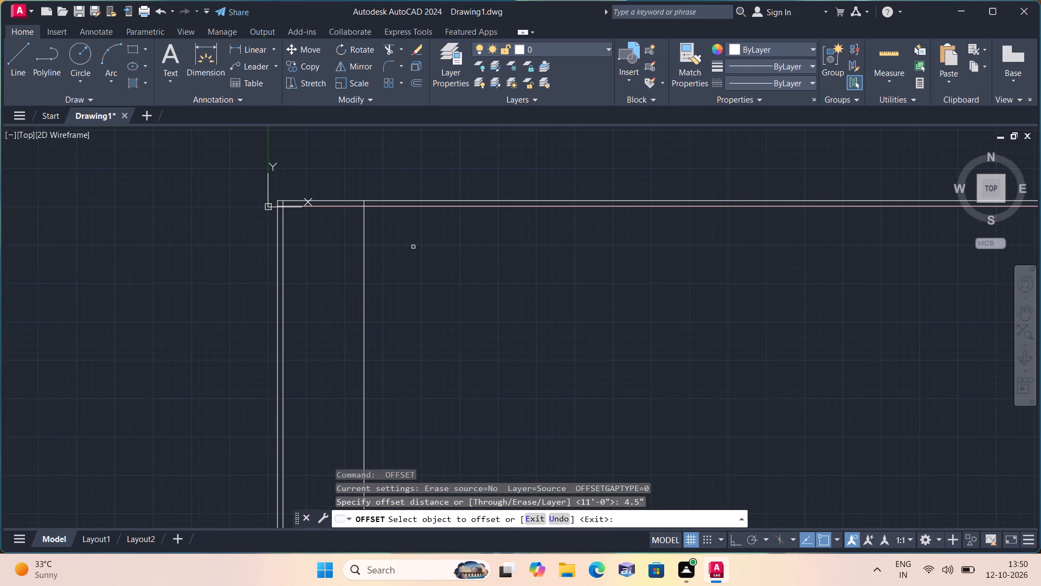
left_click(365, 263)
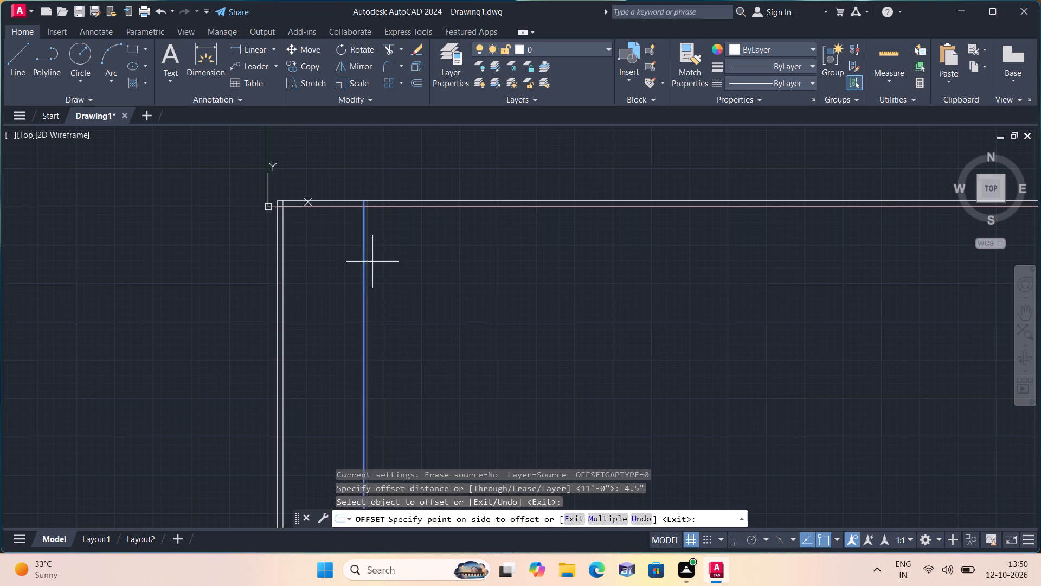
left_click(388, 269)
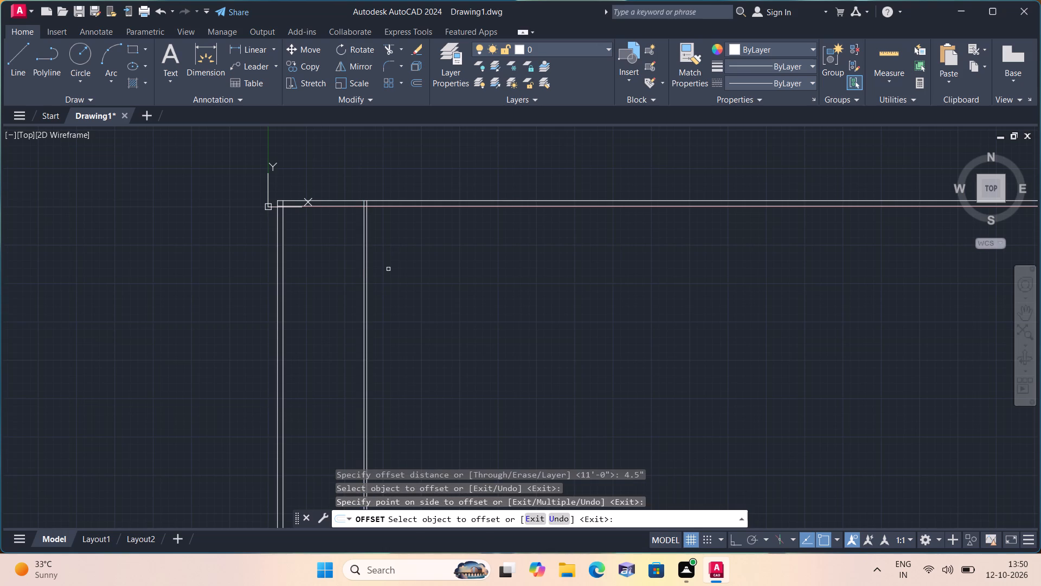
key("space")
Offset the right-hand line of the first partition wall 11'3" to the right for the second room's width.
key("space")
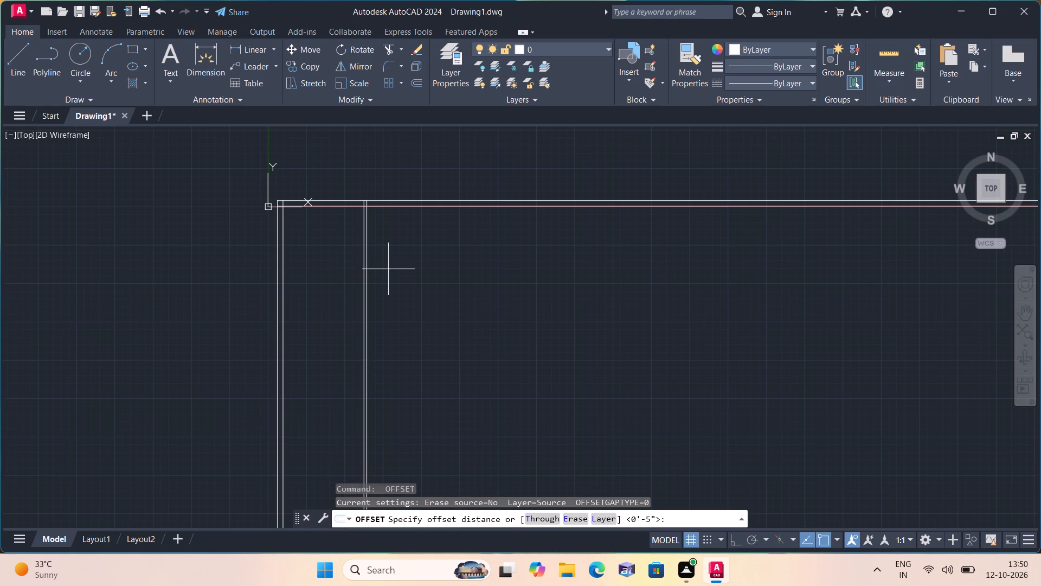
type("11'3\"")
key("space")
scroll(342, 256, "up", 2)
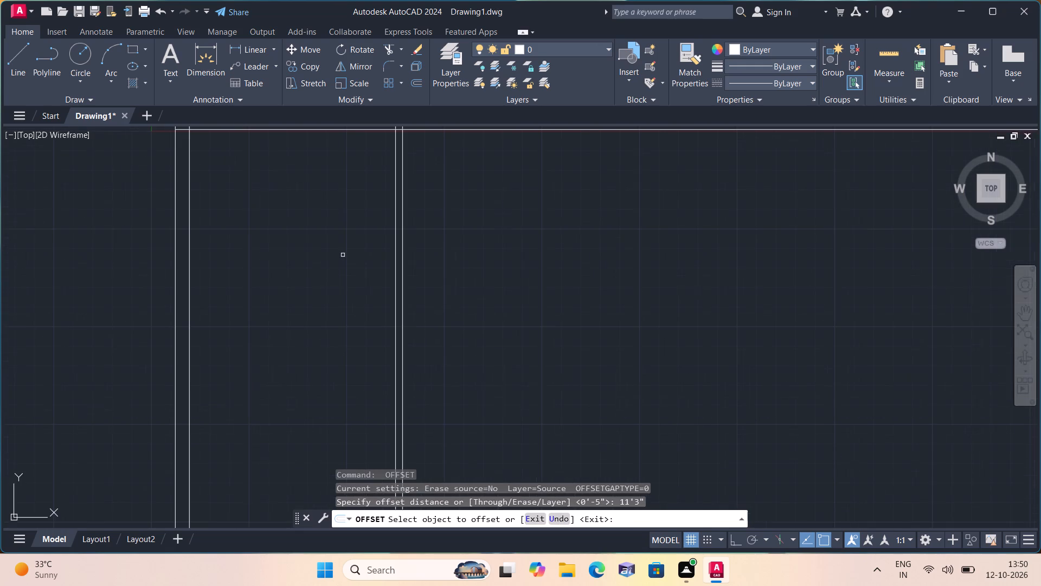
left_click(403, 277)
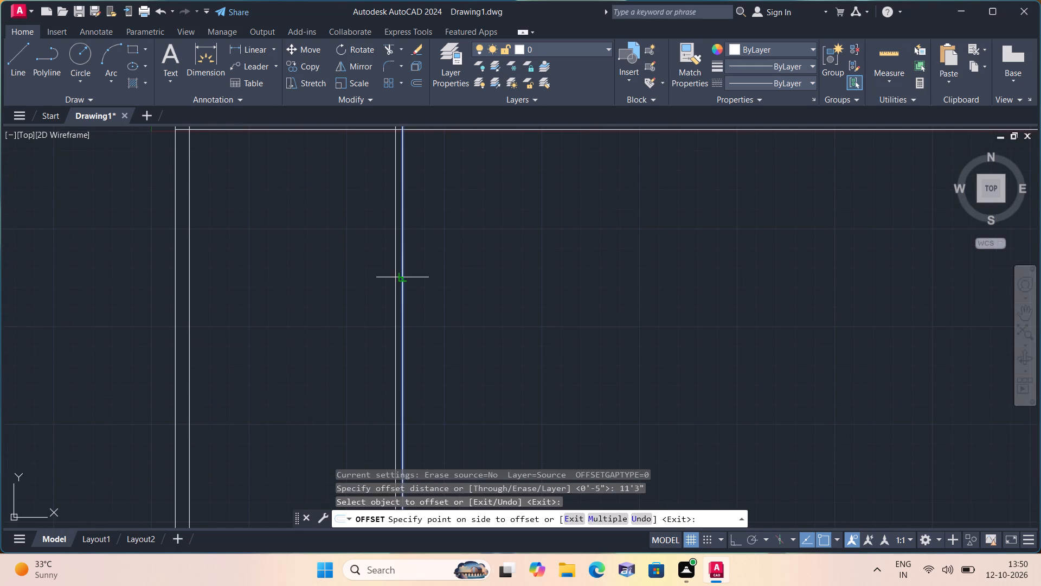
left_click(445, 278)
scroll(449, 276, "down", 3)
middle_click_drag(461, 272, 351, 186)
scroll(460, 272, "down", 1)
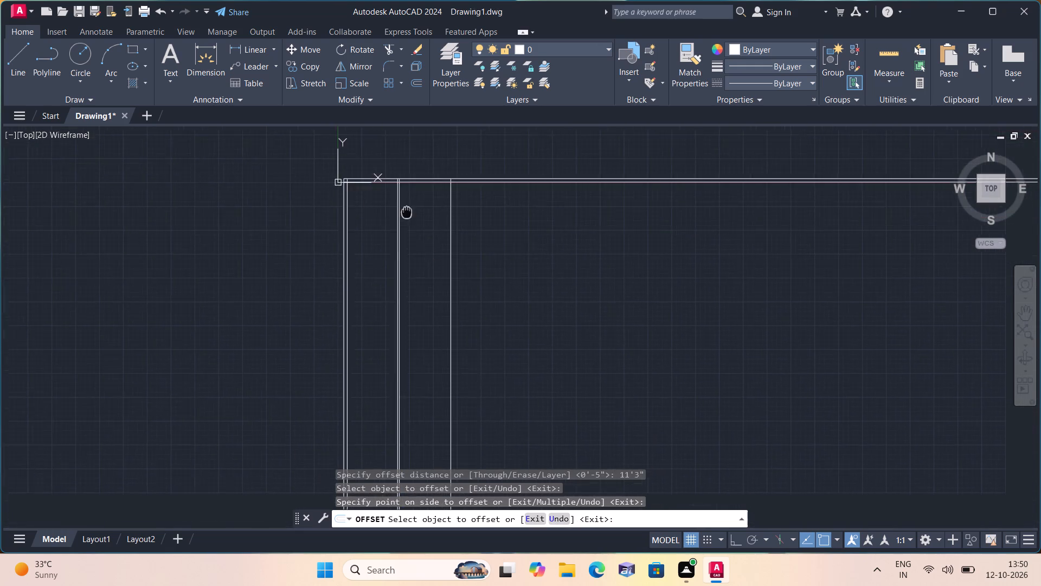
middle_click_drag(351, 186, 340, 181)
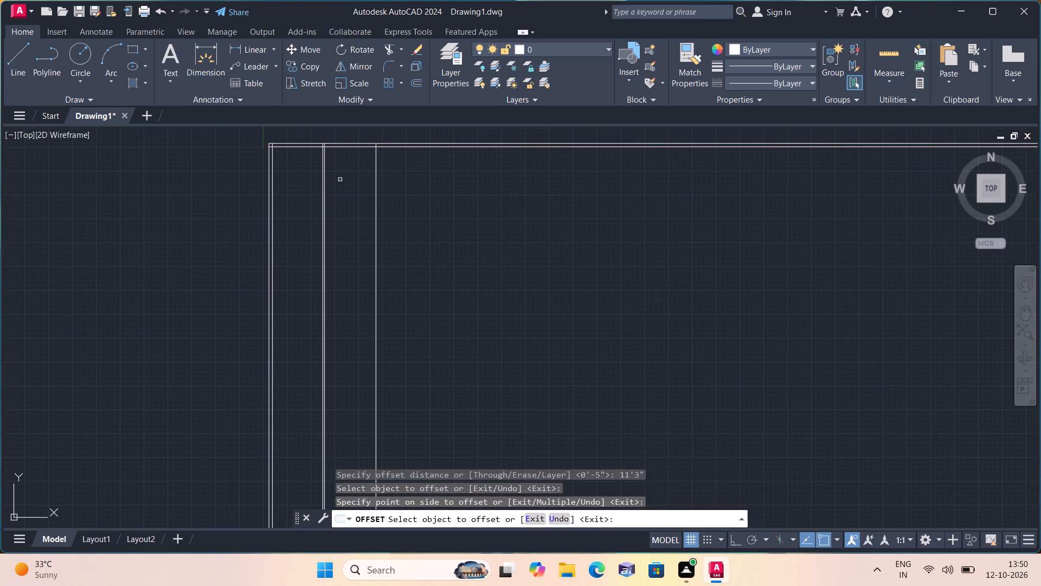
key("space")
Offset the rightmost vertical line 4.5" to the right for the second partition wall's thickness.
key("space")
type("4.5\"")
key("space")
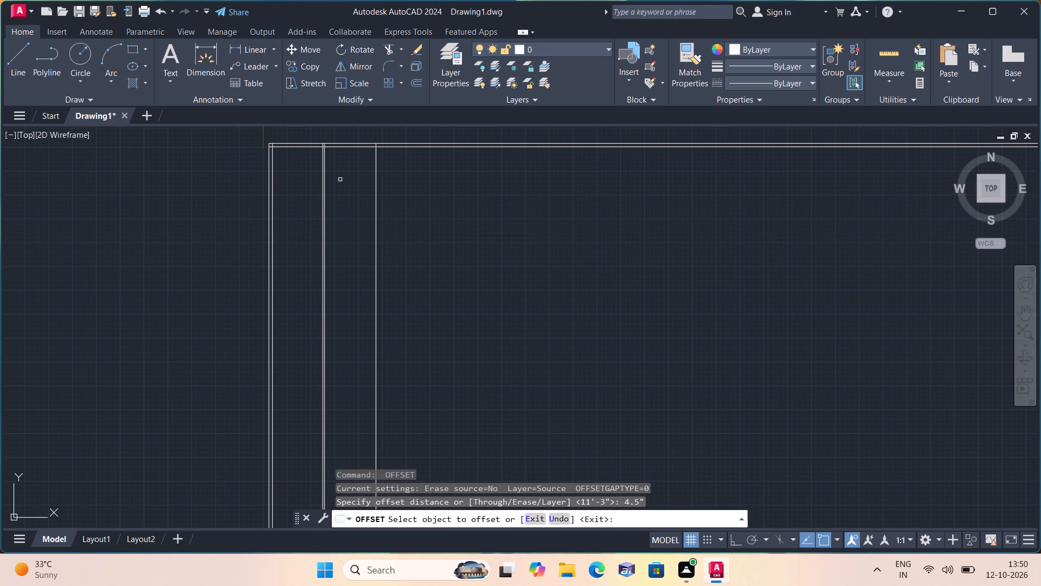
left_click(375, 205)
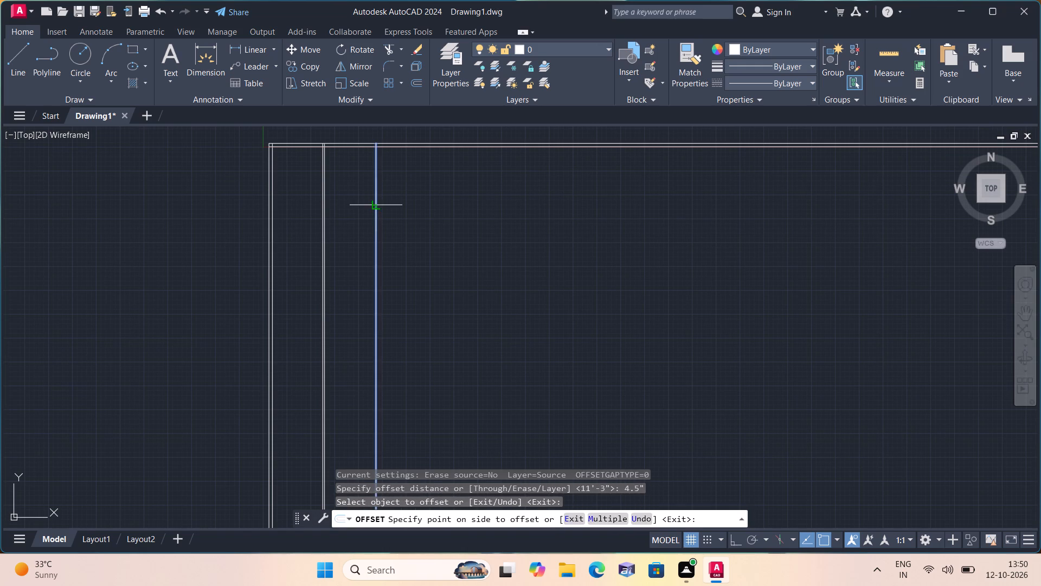
left_click(423, 219)
scroll(423, 219, "up", 1)
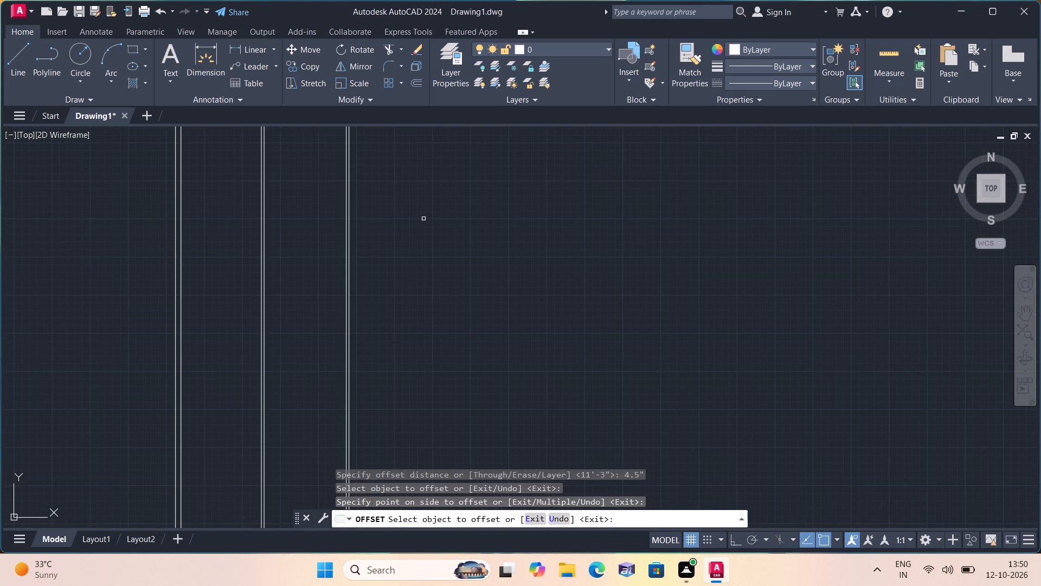
key("space")
Offset the right-hand line of the second partition wall 11' to the right for the third room's width.
key("space")
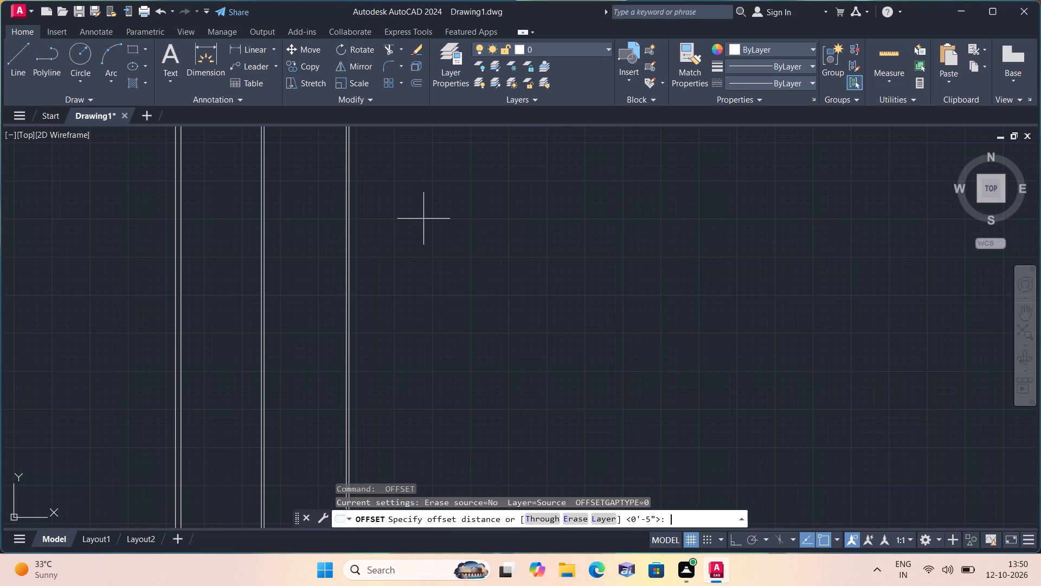
type("11'")
key("space")
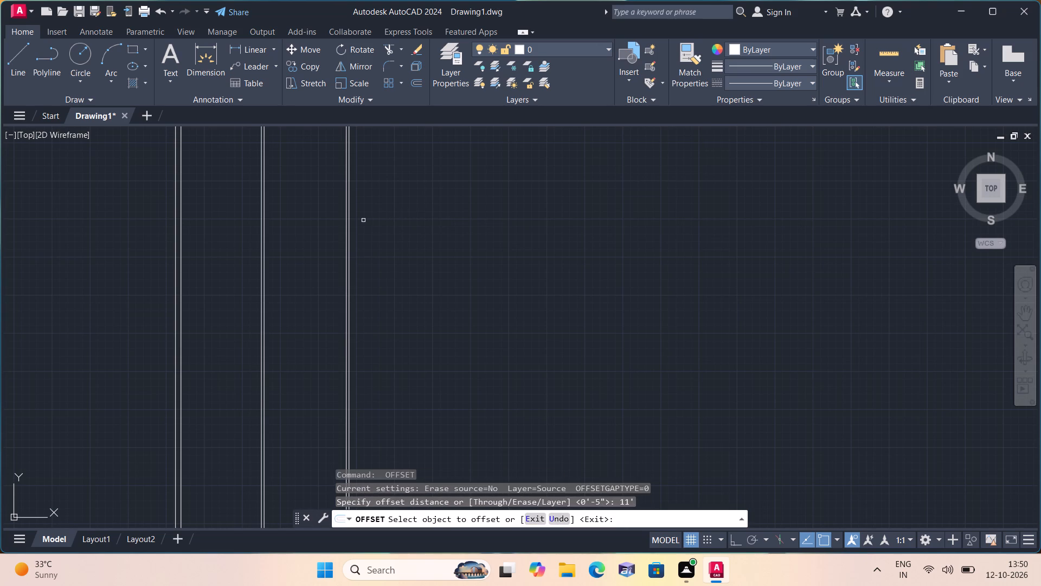
scroll(345, 217, "up", 2)
left_click(352, 220)
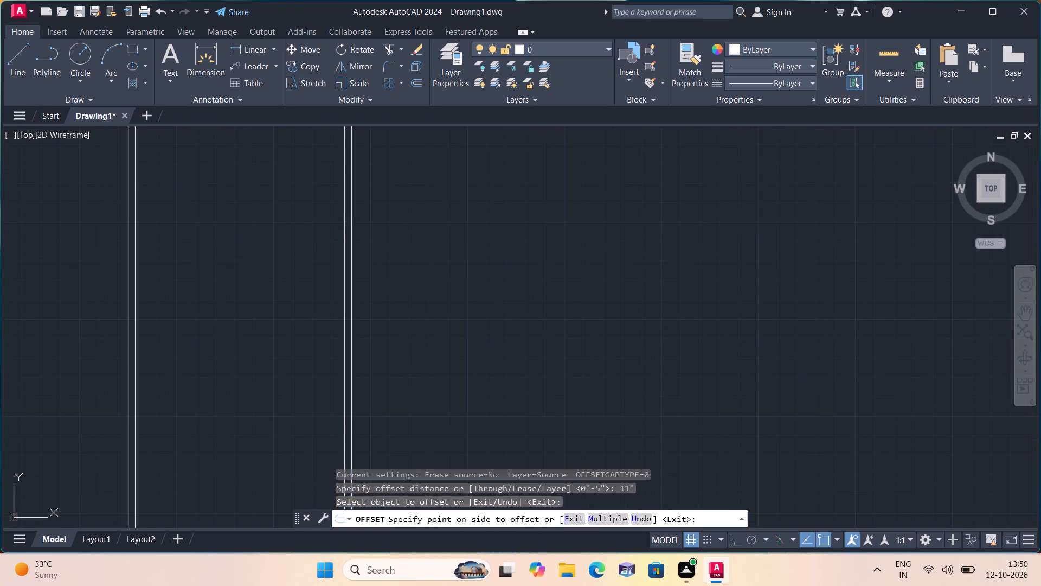
left_click(468, 239)
scroll(468, 239, "down", 4)
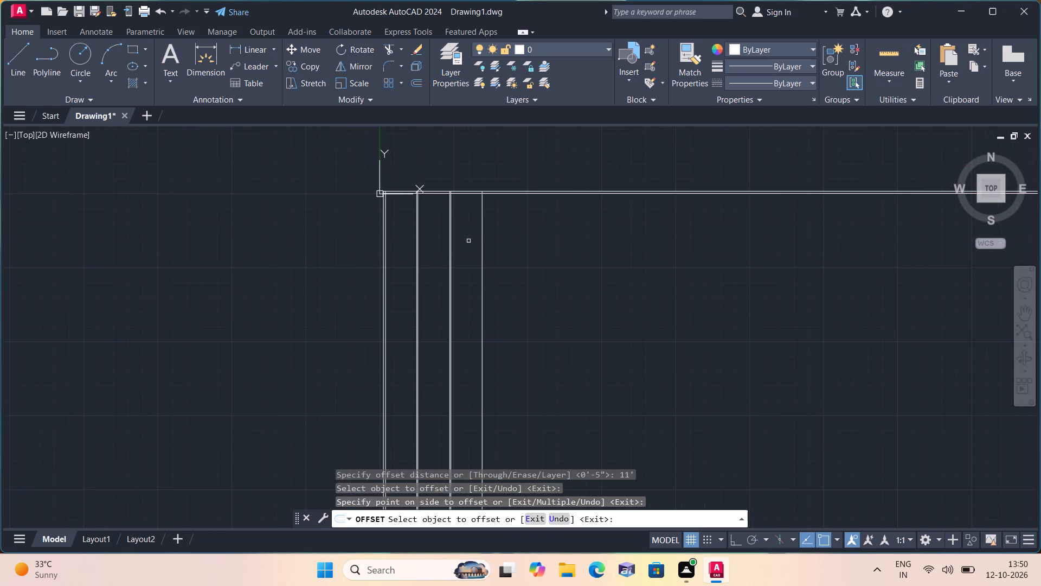
key("space")
Offset the rightmost vertical line 9" to the right for the right outer wall's thickness.
key("space")
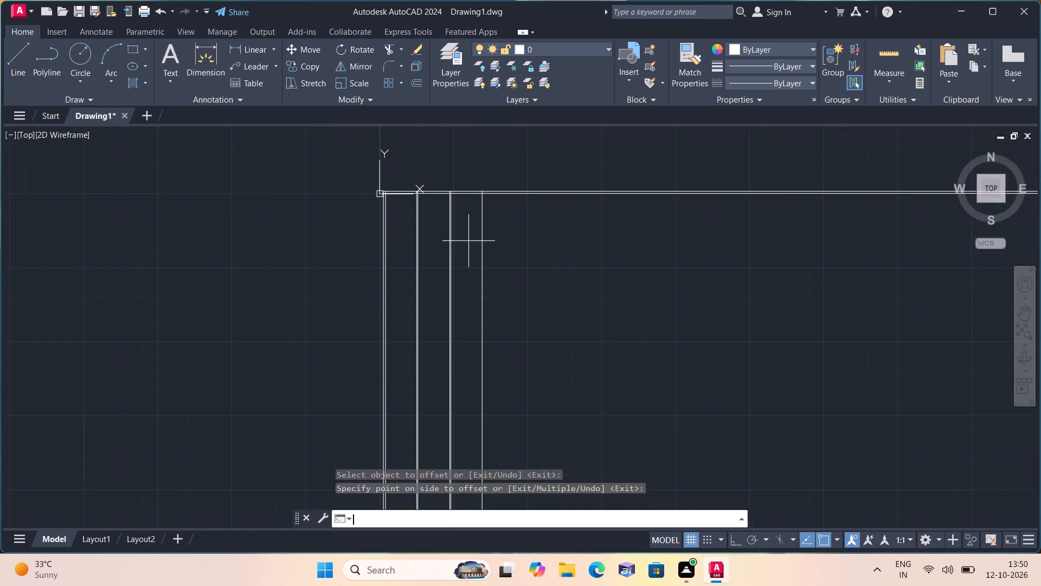
type("9\"")
key("space")
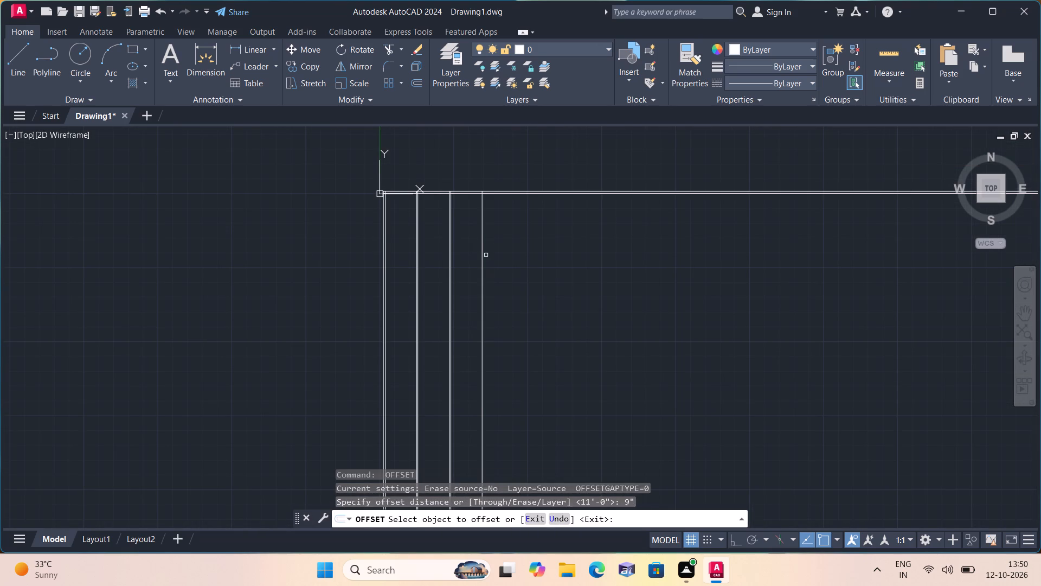
left_click(483, 248)
left_click(545, 260)
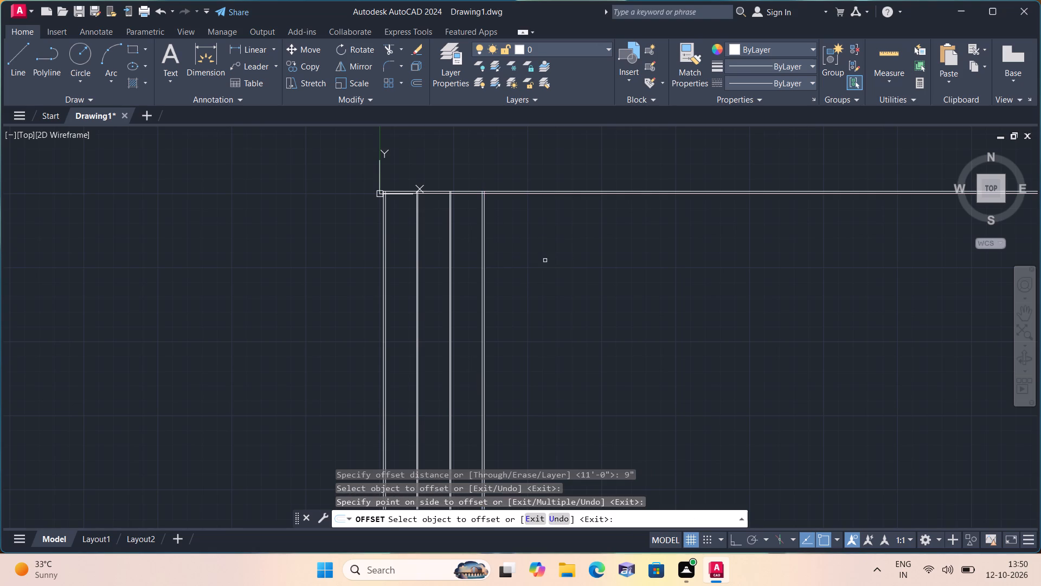
key("space")
Trim both horizontal top wall lines where they extend beyond the right outer wall.
type("trim")
key("space")
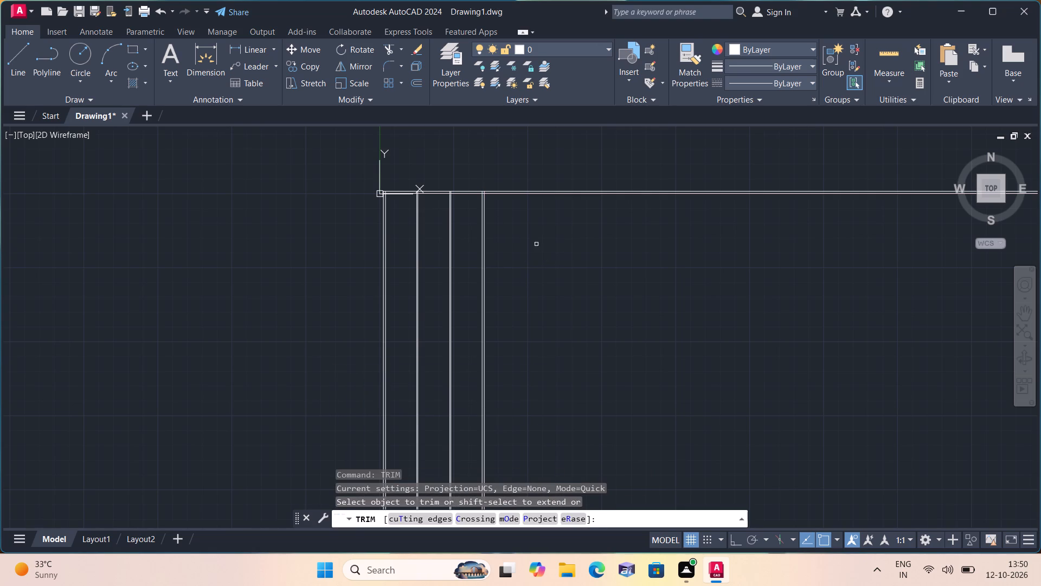
scroll(506, 194, "up", 4)
left_click_drag(463, 148, 530, 276)
scroll(530, 276, "down", 3)
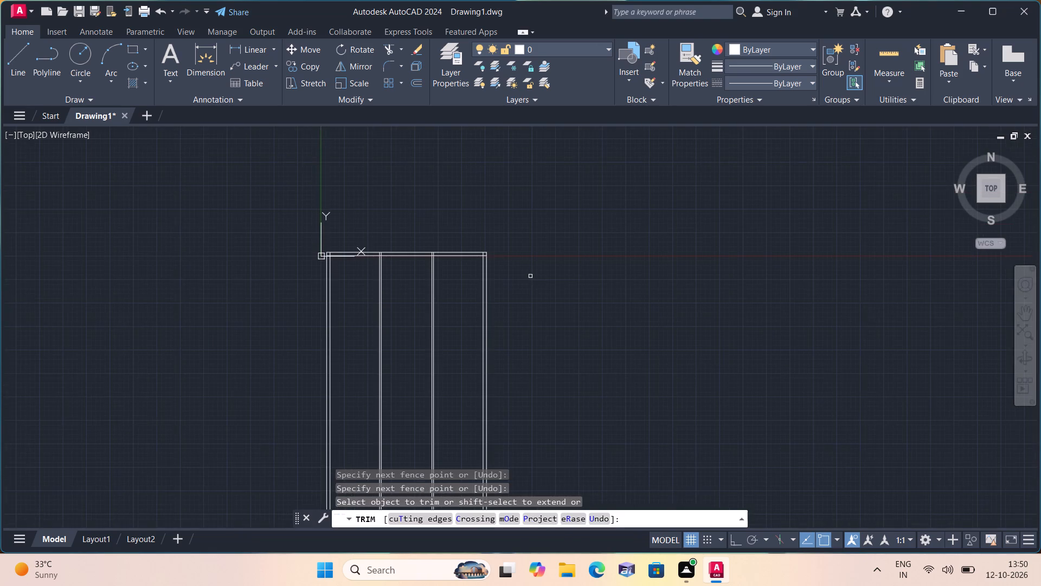
middle_click_drag(526, 278, 611, 269)
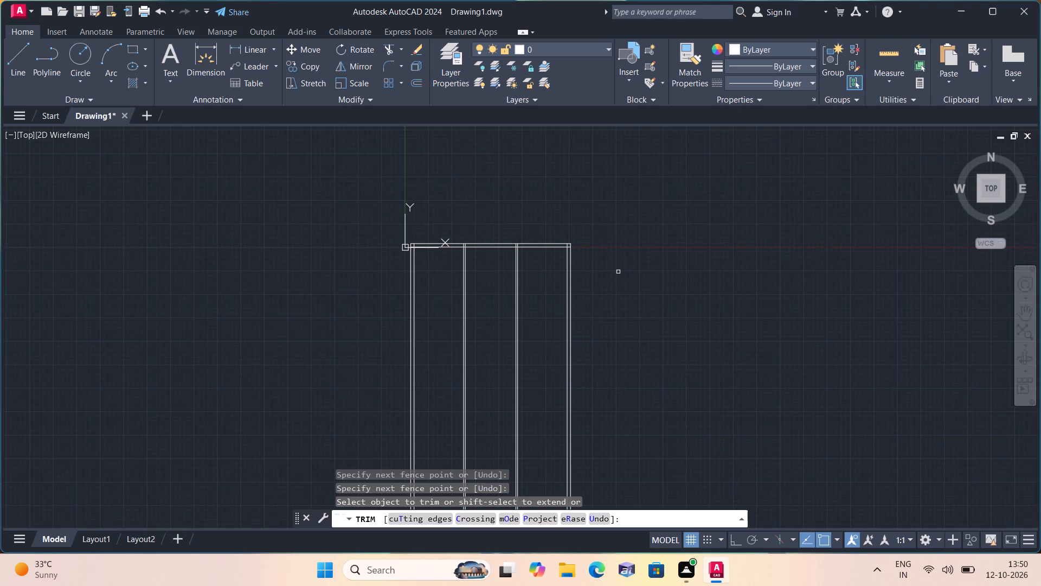
key("space")
Offset the inner line of the top outer wall 12' downward for the depth of the top row of rooms.
type("off")
key("space")
type("12'")
key("space")
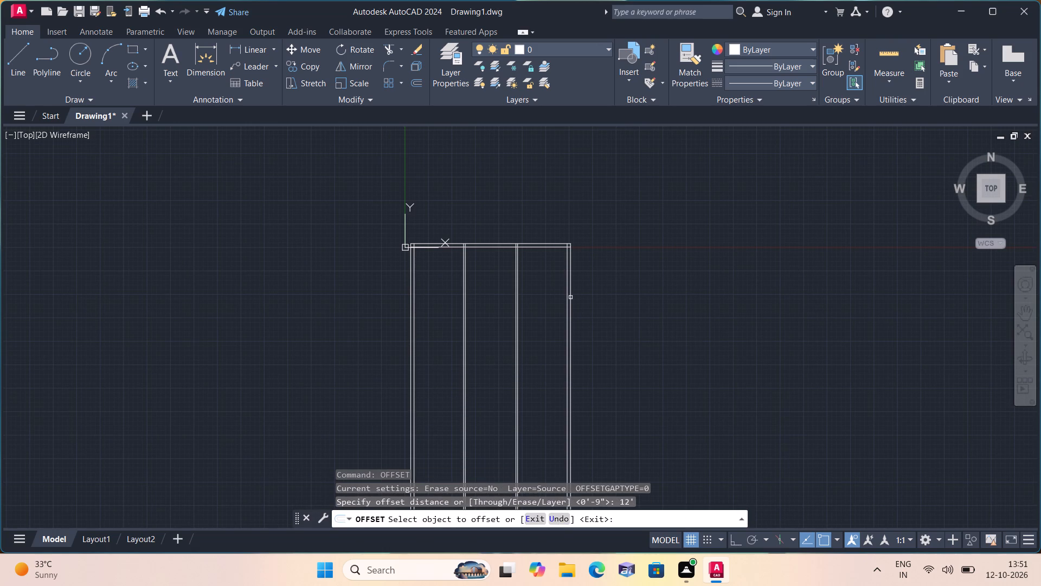
scroll(432, 283, "up", 1)
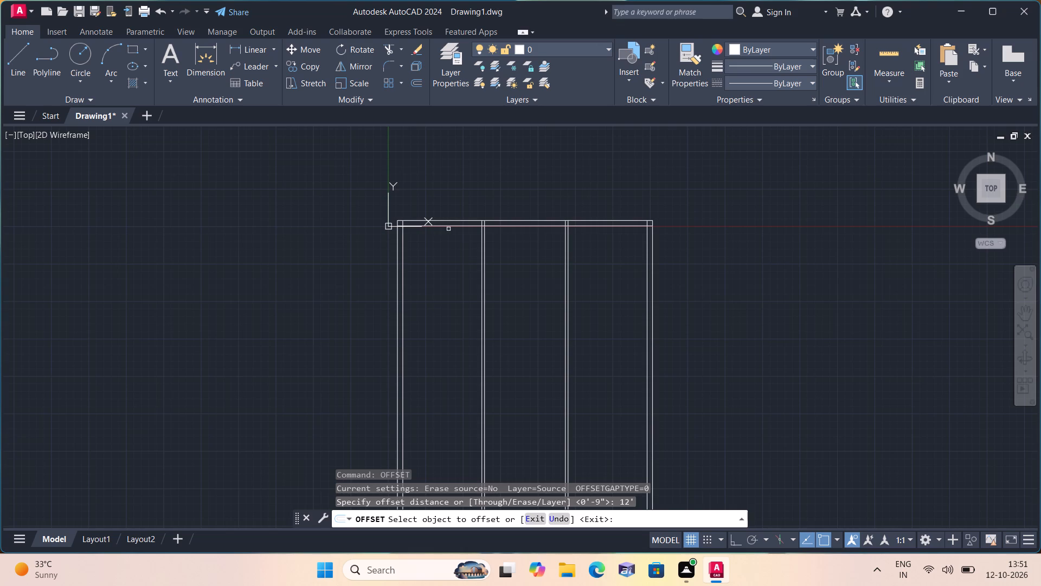
left_click(450, 225)
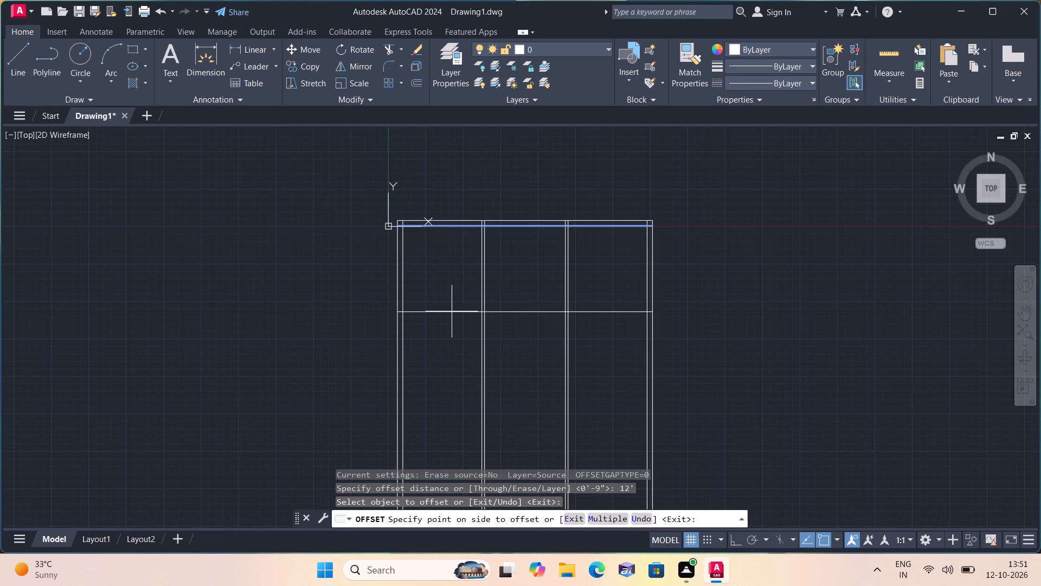
left_click(447, 342)
key("space")
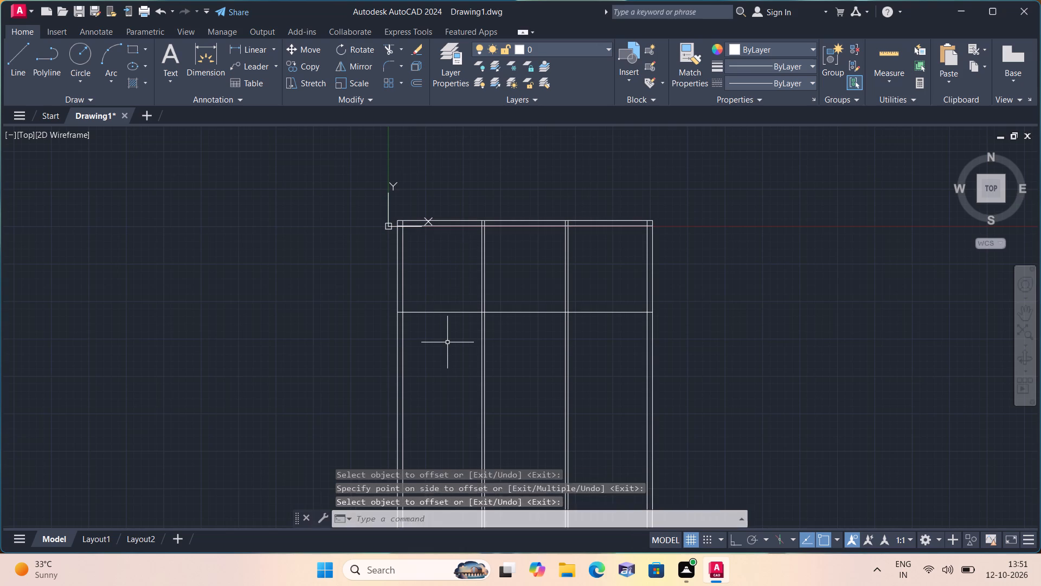
Offset the horizontal line below the top row of rooms 4.5" downward for the partition wall's thickness.
key("space")
type("4.5\"")
key("space")
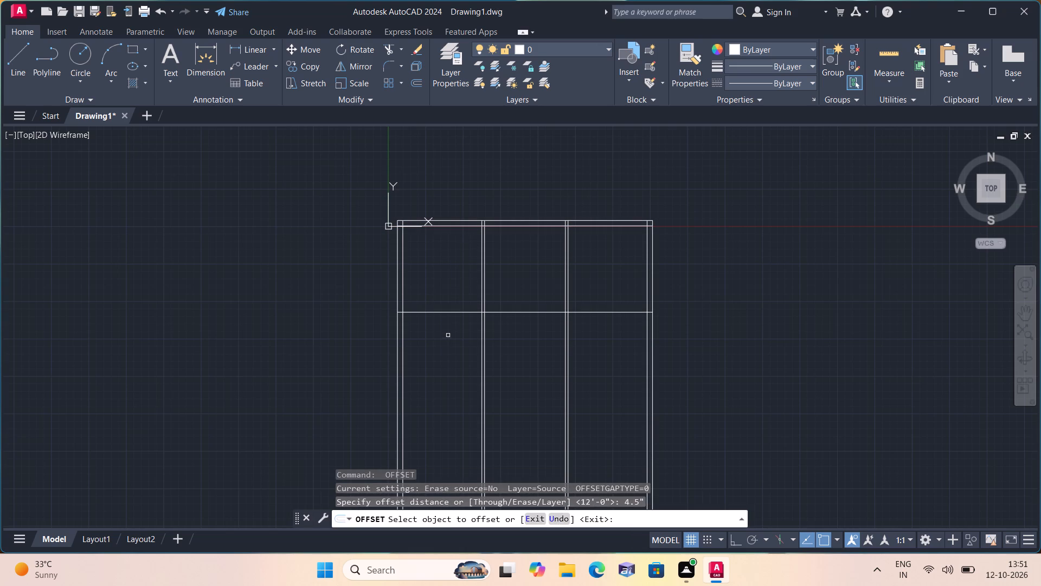
left_click(454, 312)
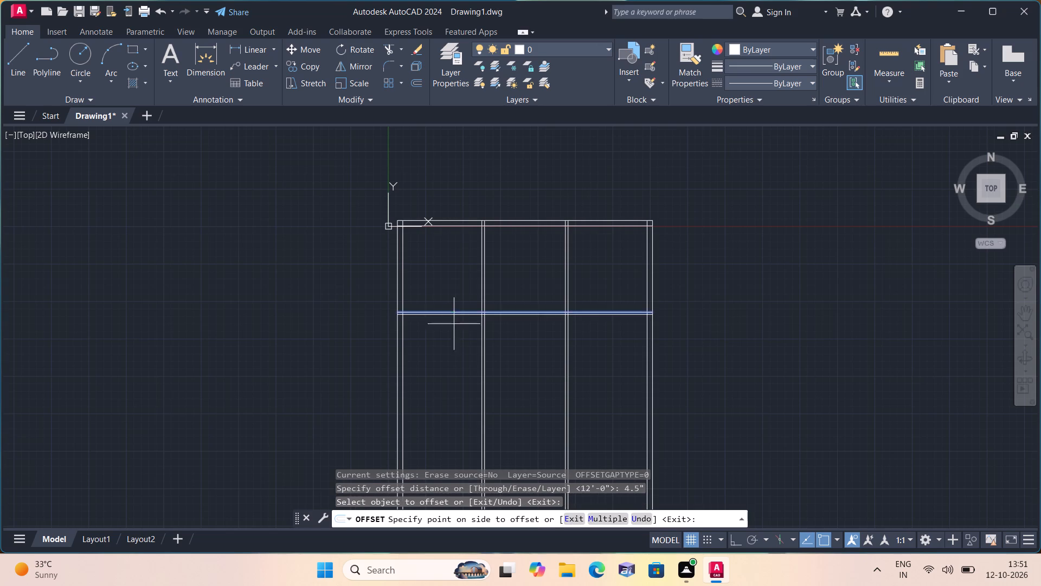
left_click(455, 347)
key("space")
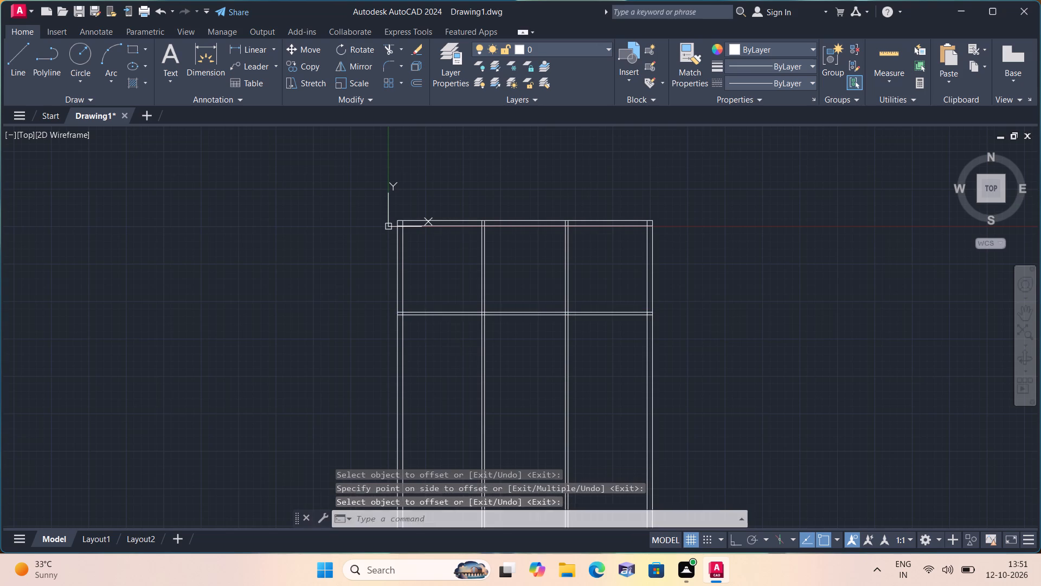
Offset the lower line of the first horizontal partition wall 5' downward for the depth of the second row.
key("space")
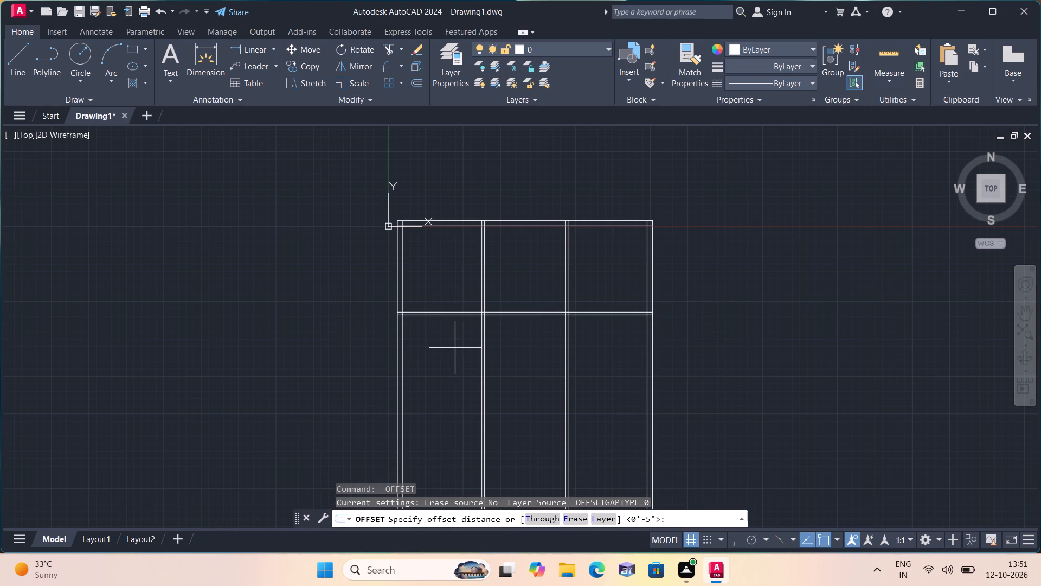
type("5'")
key("space")
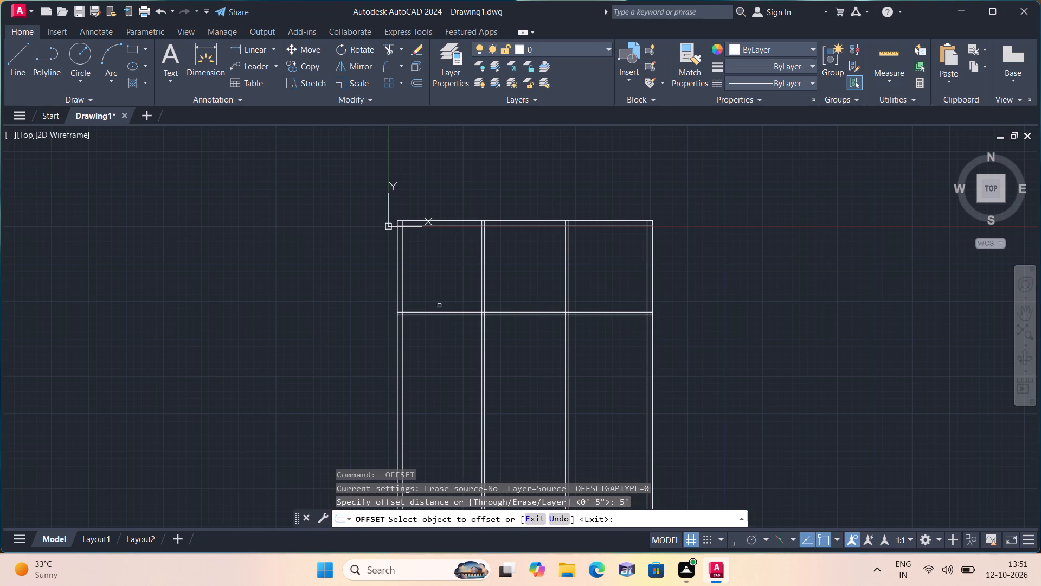
scroll(438, 313, "up", 2)
left_click(440, 313)
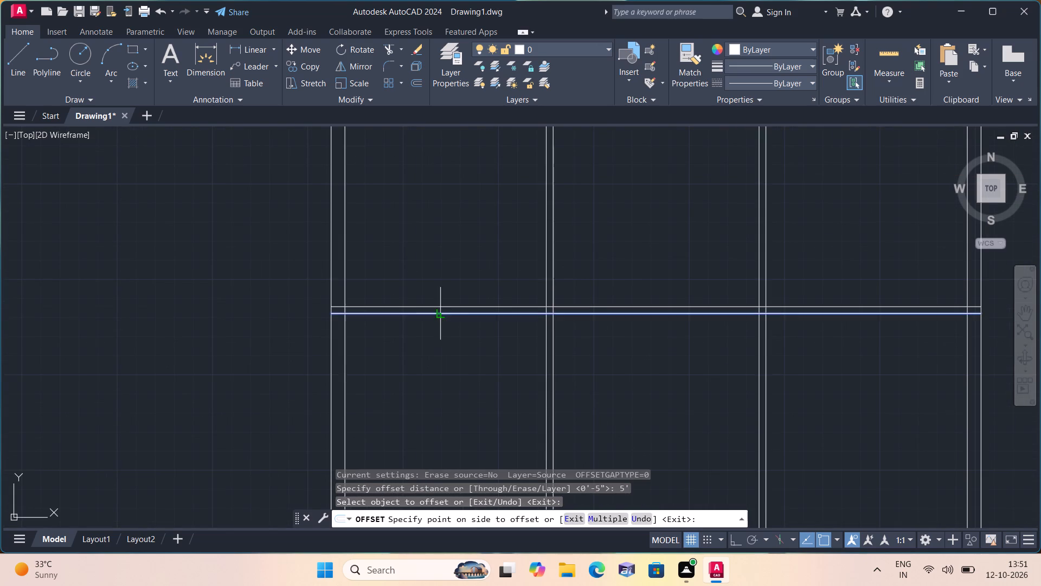
left_click(451, 364)
scroll(451, 364, "down", 2)
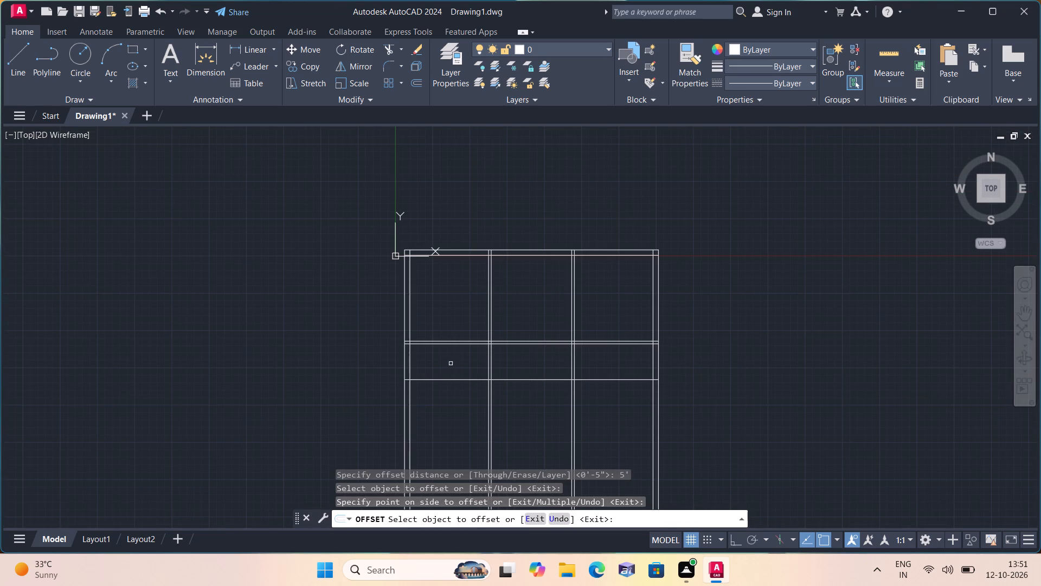
key("space")
Offset the lowest horizontal line 4.5" downward for the thickness of the second horizontal partition wall.
key("space")
type("4.5\"")
key("space")
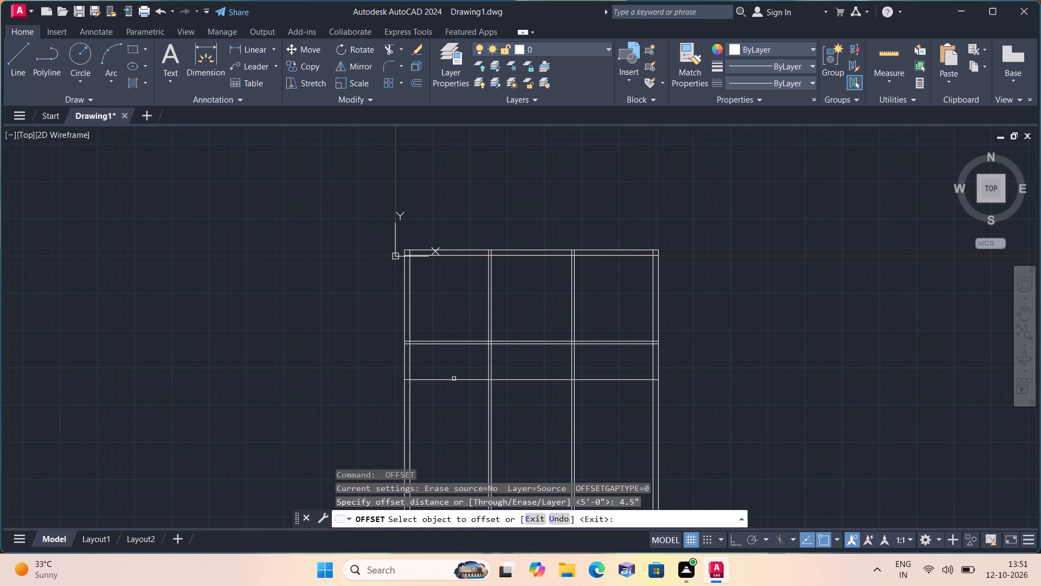
left_click(454, 381)
left_click(459, 406)
middle_click_drag(459, 405, 454, 375)
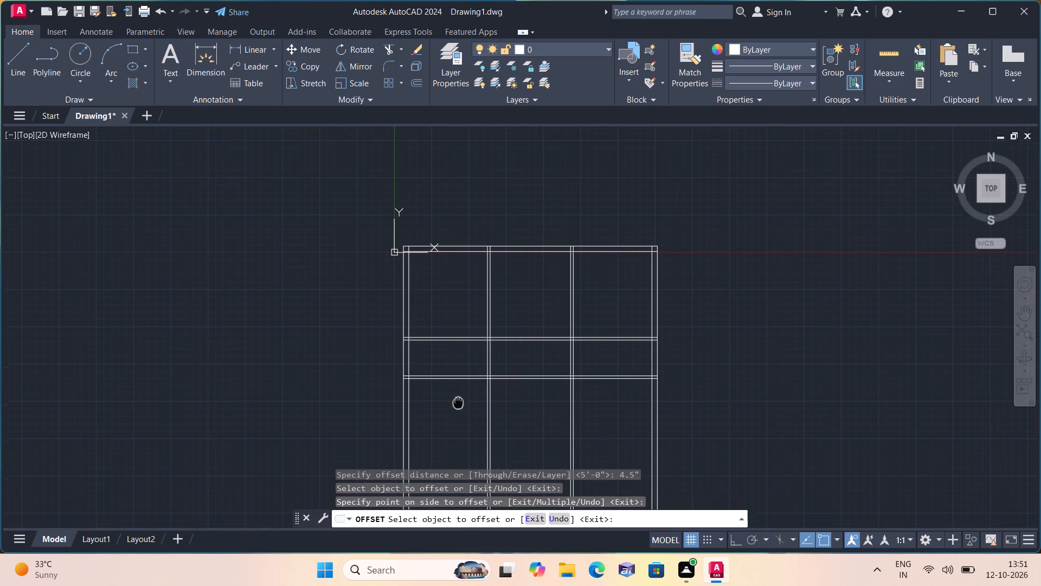
middle_click_drag(454, 375, 442, 316)
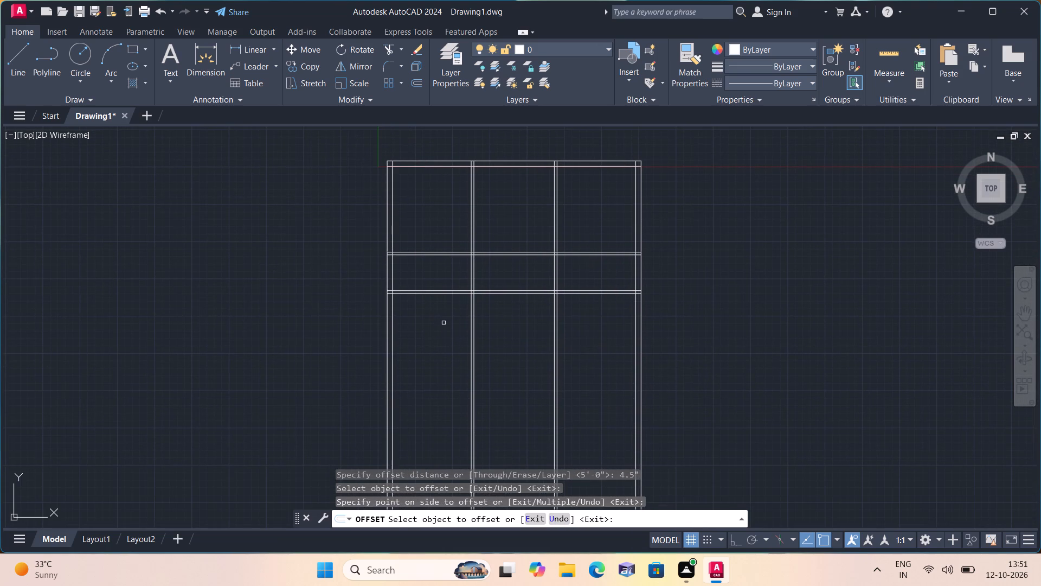
key("space")
Offset the lower line of the second horizontal partition wall 12' downward for the depth of the third row.
key("space")
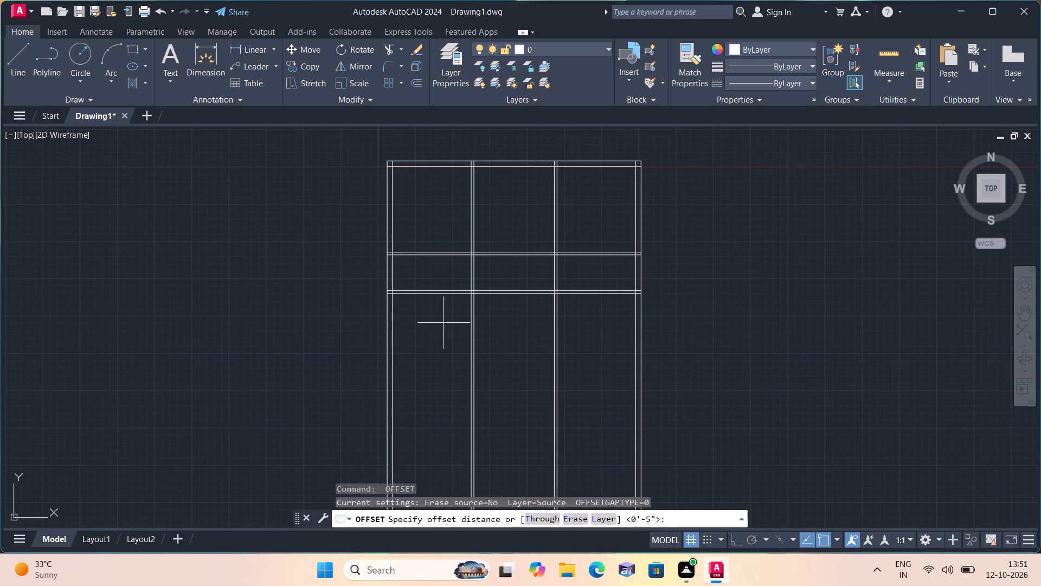
type("12")
type("'")
key("space")
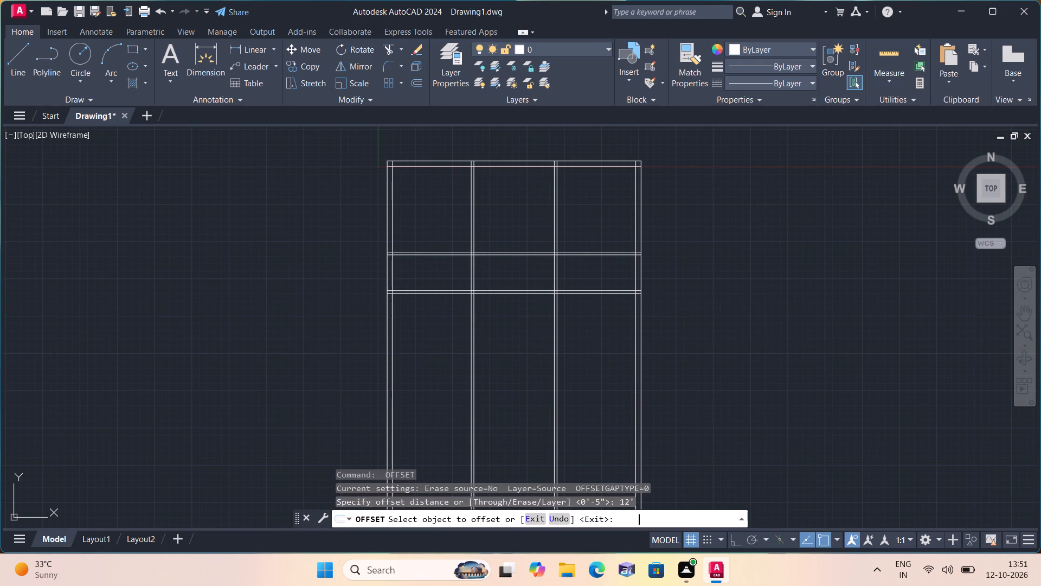
scroll(448, 300, "up", 2)
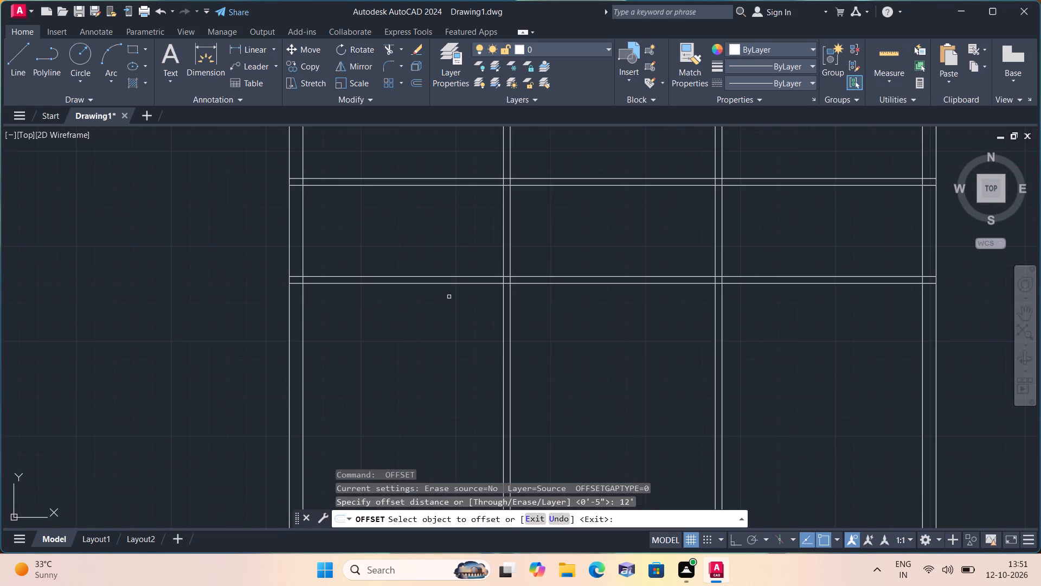
left_click(453, 283)
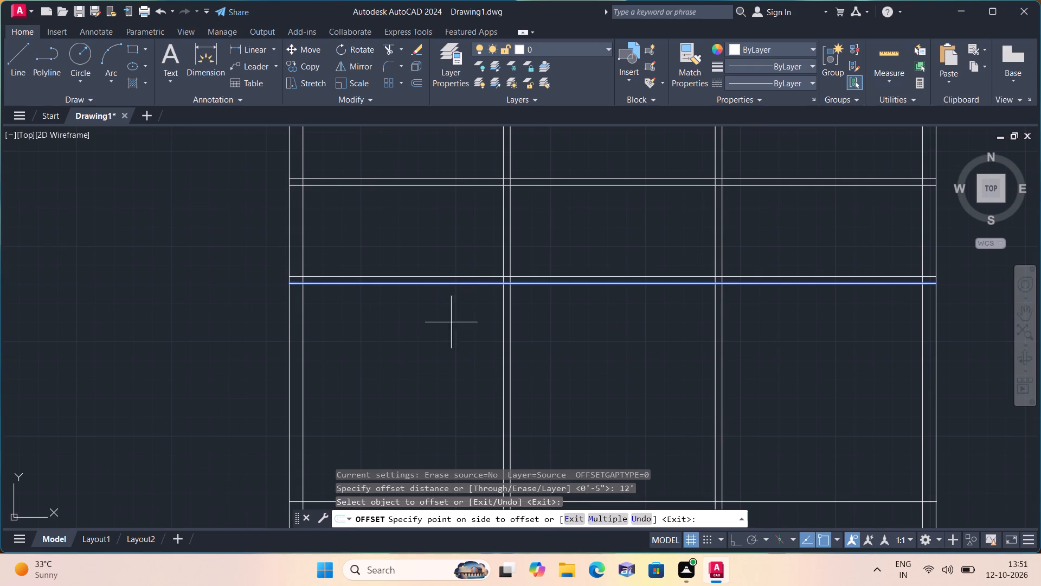
left_click(447, 346)
scroll(447, 346, "down", 2)
middle_click_drag(440, 346, 435, 237)
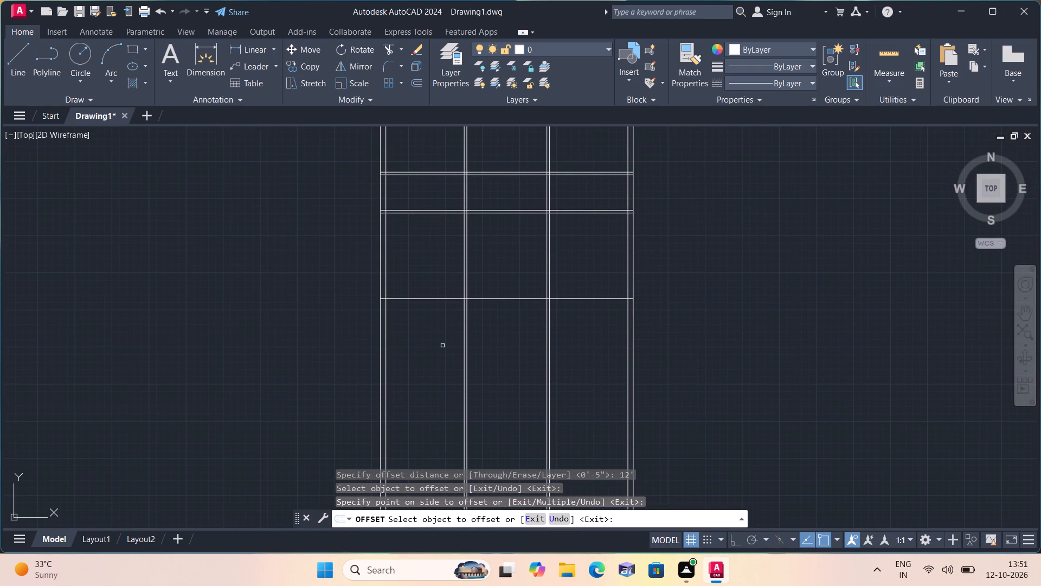
key("space")
Offset the lowest horizontal line 9" downward for the thickness of the wall below the third row.
key("space")
type("9\"")
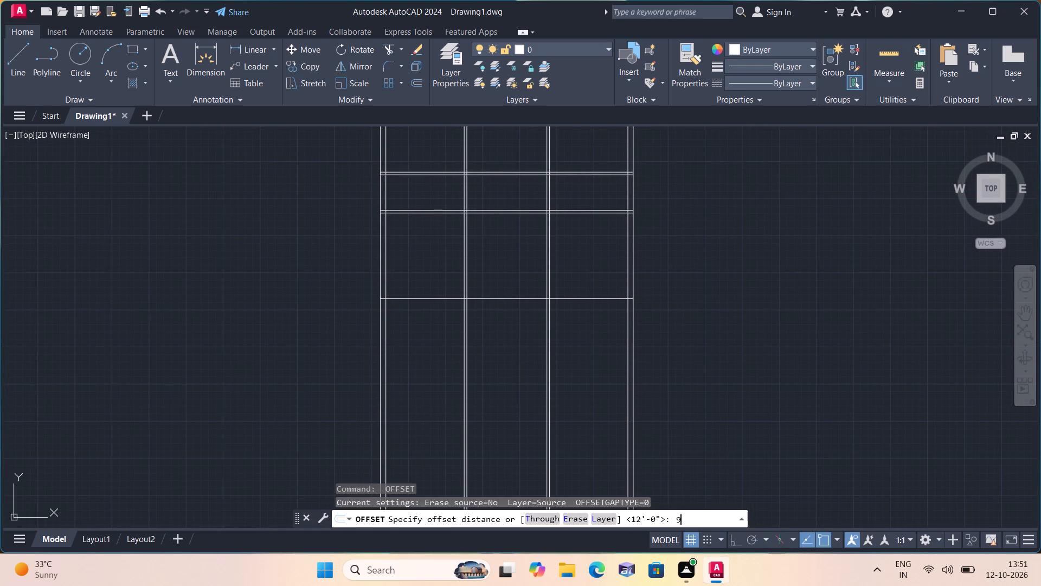
key("space")
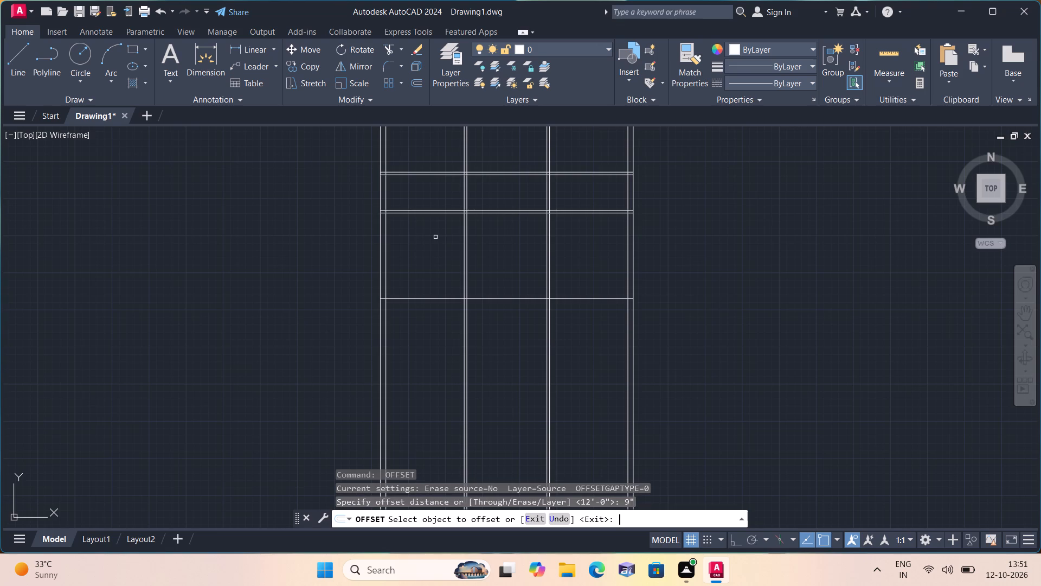
left_click(447, 297)
left_click(448, 319)
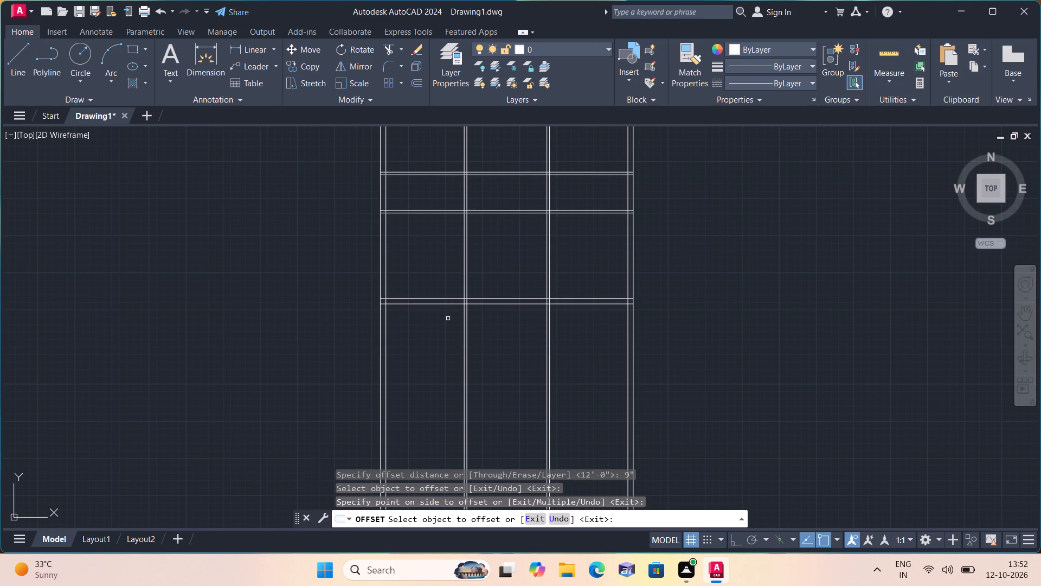
key("space")
Offset the lower line of the 9" wall below the third row 6'6" downward for the fourth row's depth.
key("space")
key("6")
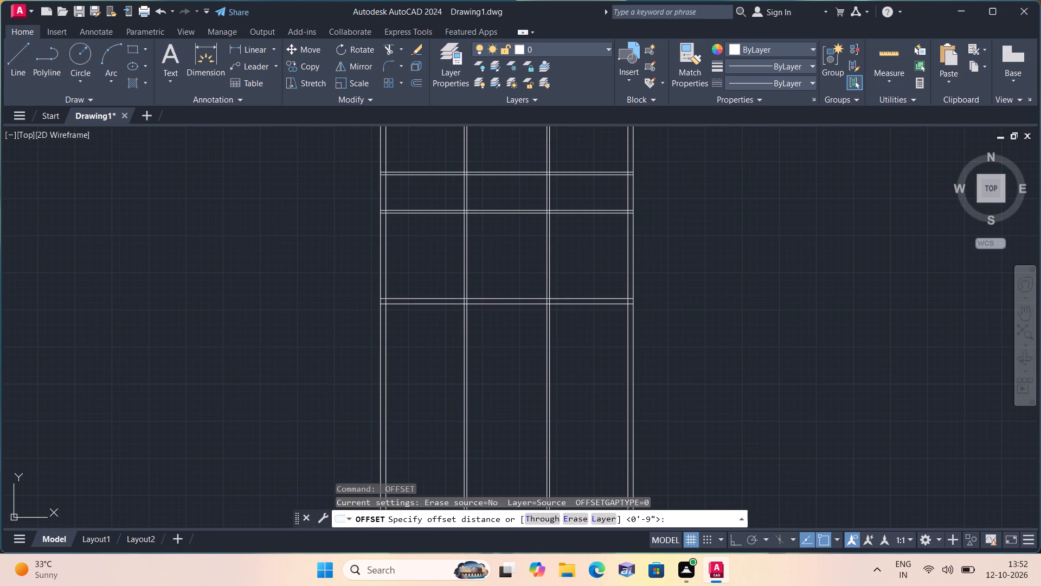
type("'6\"")
key("space")
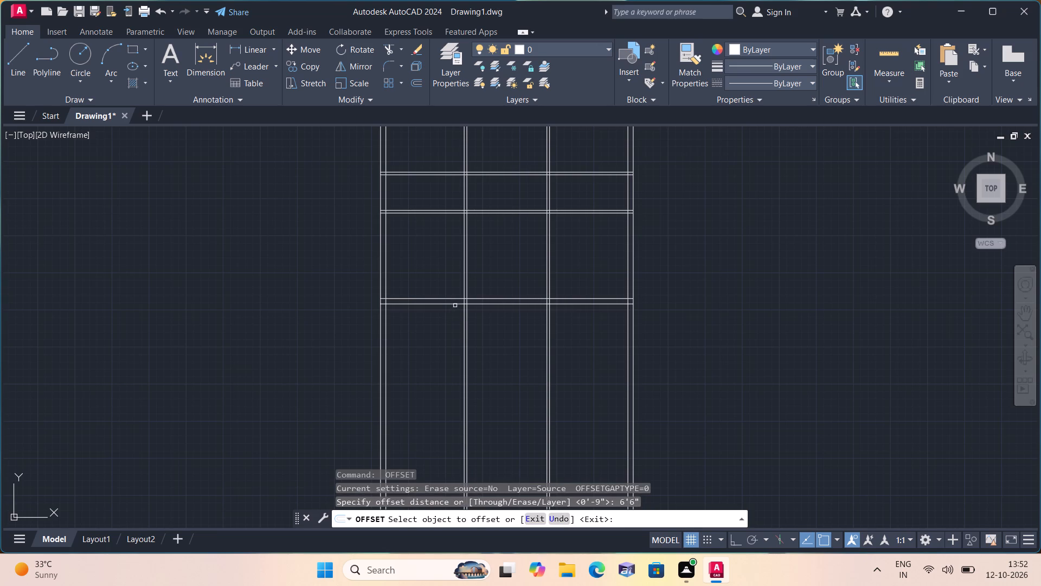
left_click(455, 305)
left_click(453, 379)
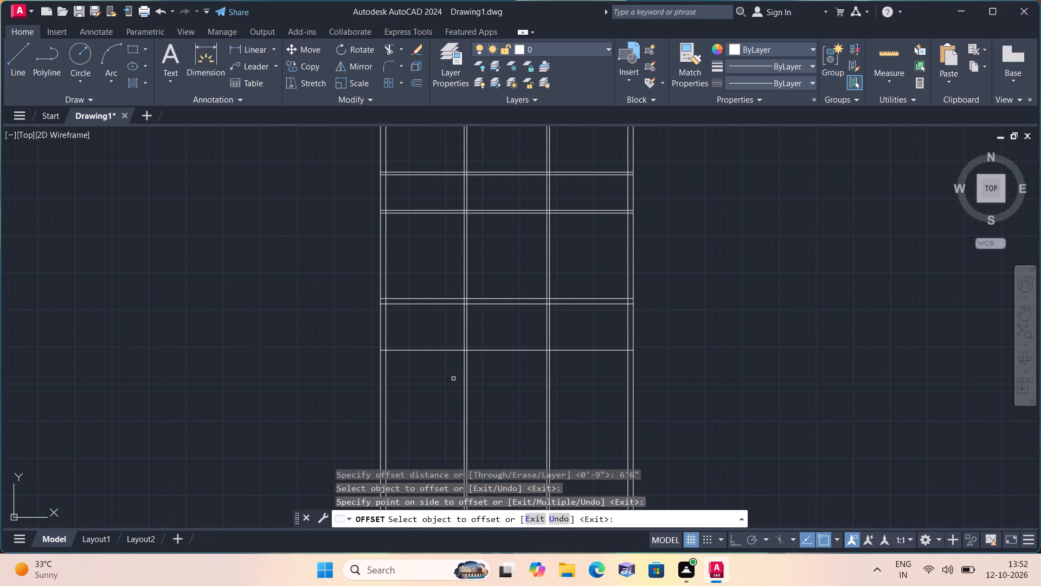
key("space")
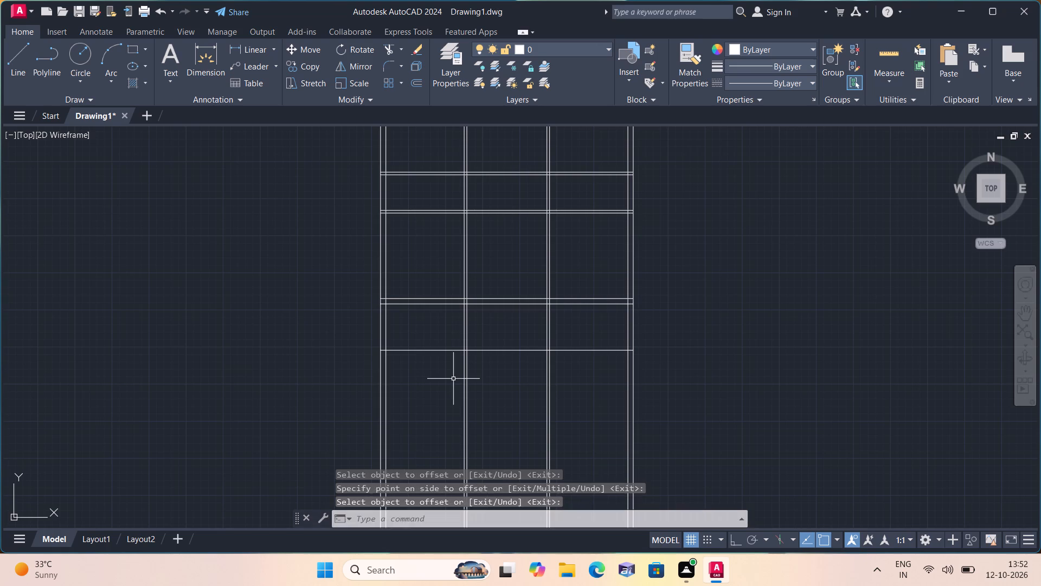
Offset the lowest horizontal line 9" downward for the thickness of the wall below the fourth row.
key("space")
type("9\"")
key("space")
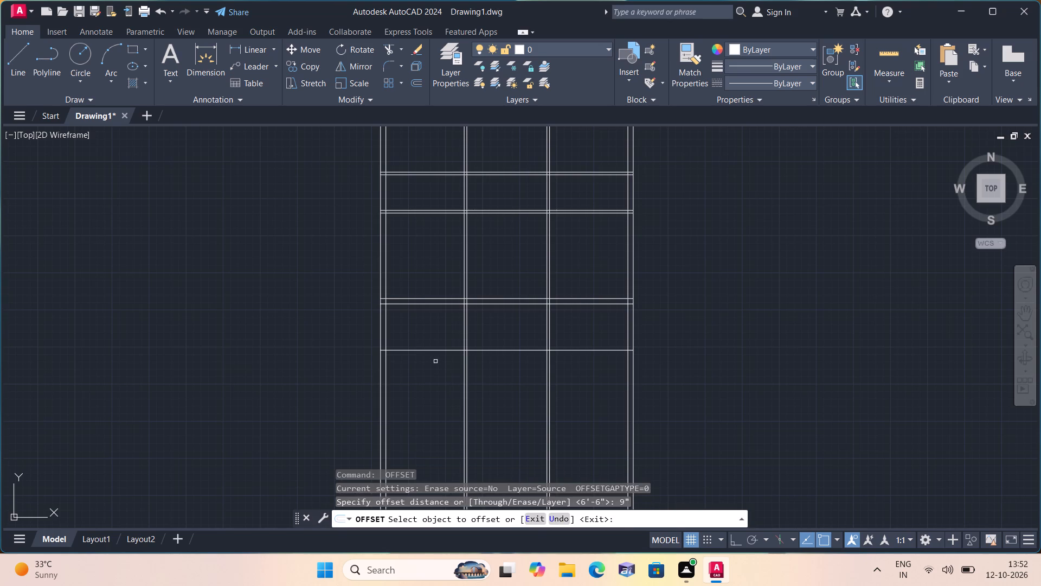
left_click(447, 348)
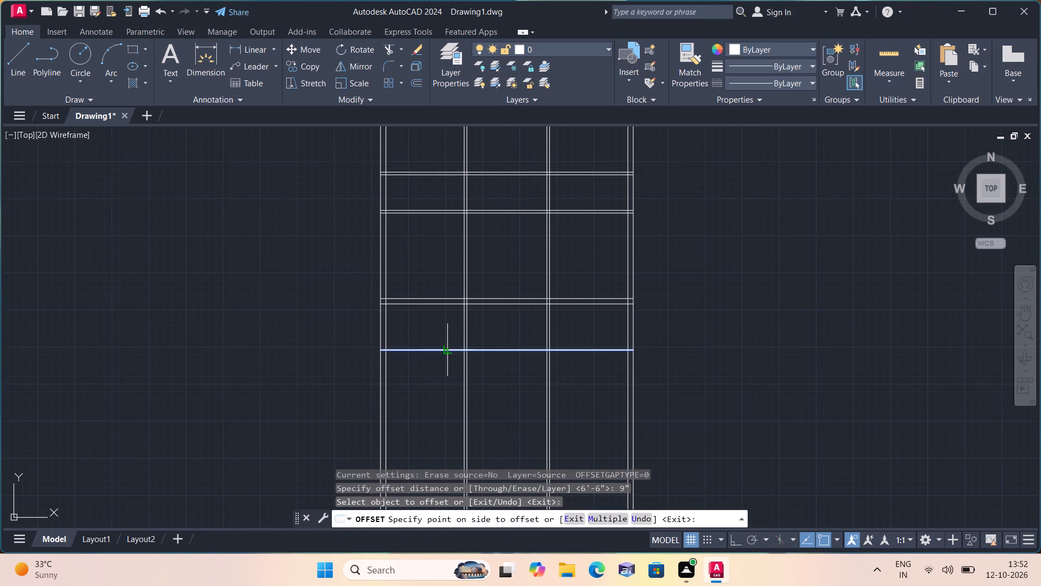
left_click(431, 389)
scroll(441, 383, "down", 1)
middle_click_drag(441, 383, 439, 347)
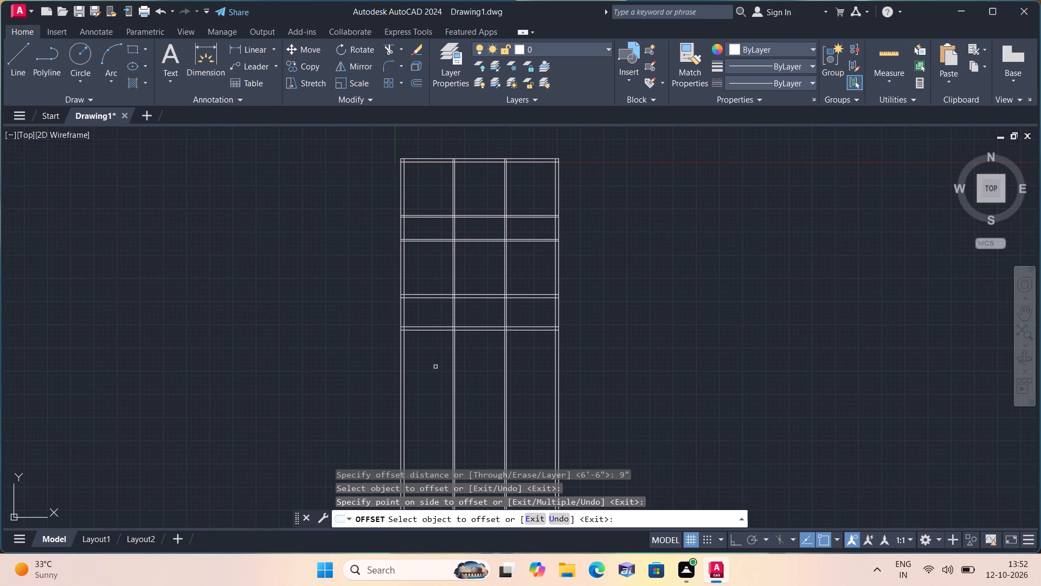
key("space")
Offset the lower line of the wall below the fourth row 12' downward for the fifth row's depth.
key("space")
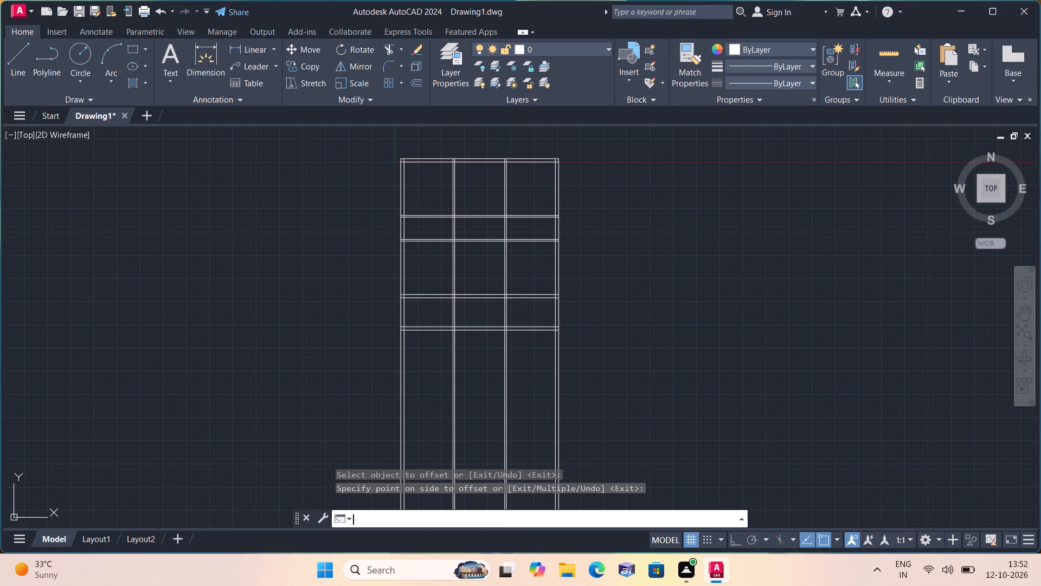
type("12'")
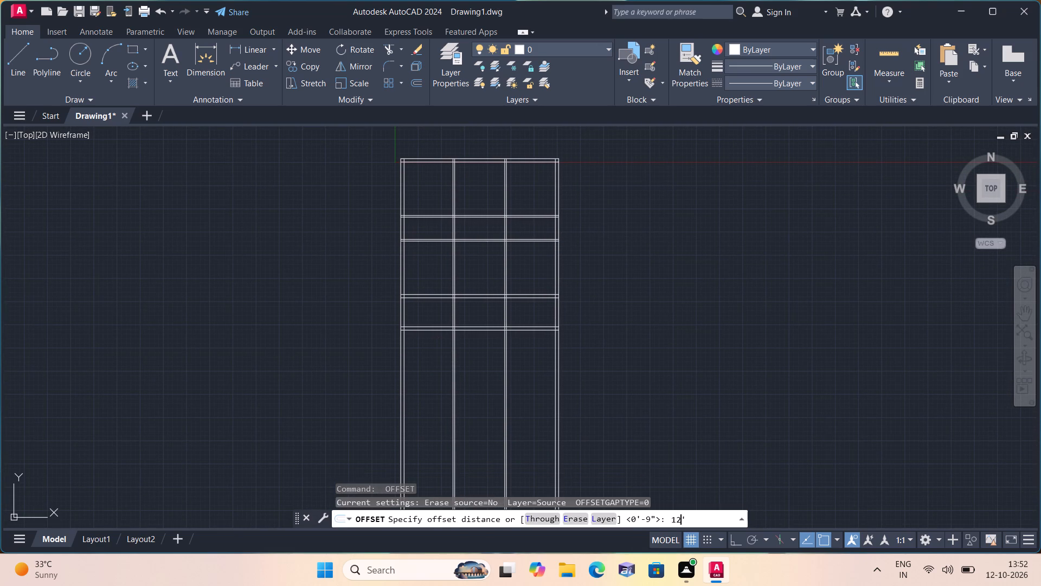
key("space")
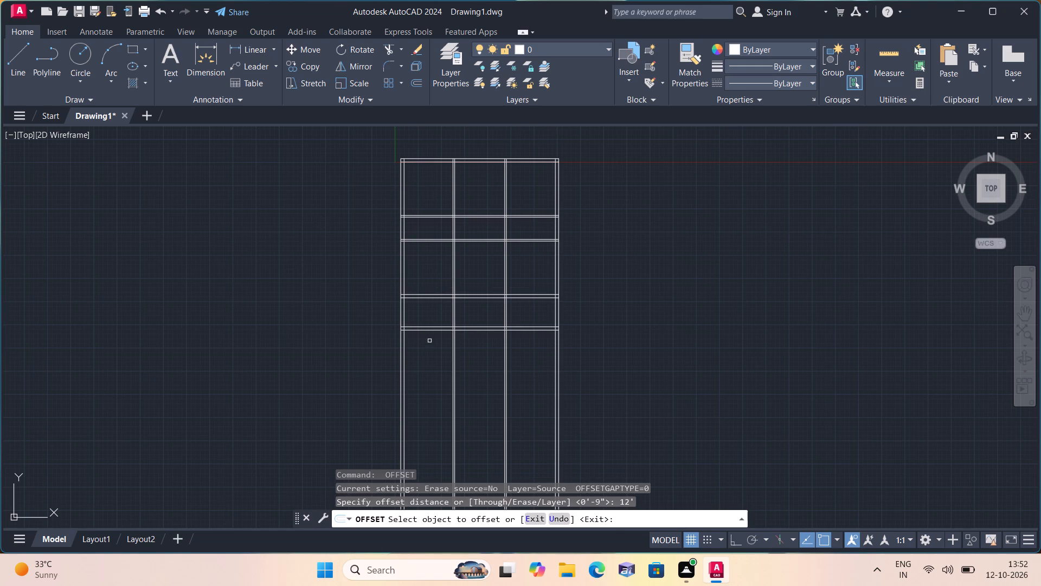
scroll(429, 341, "up", 1)
left_click(436, 326)
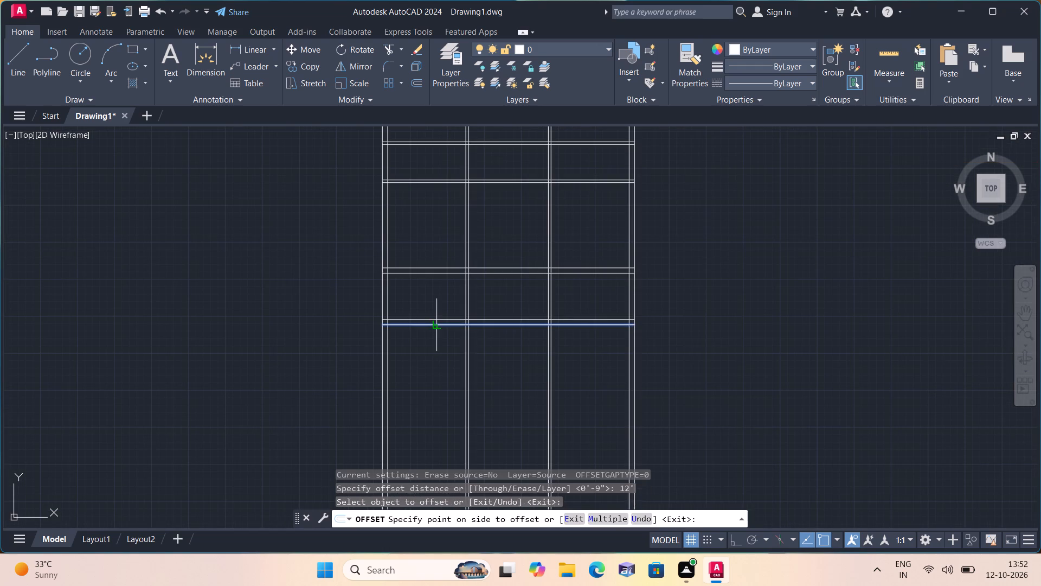
left_click(444, 370)
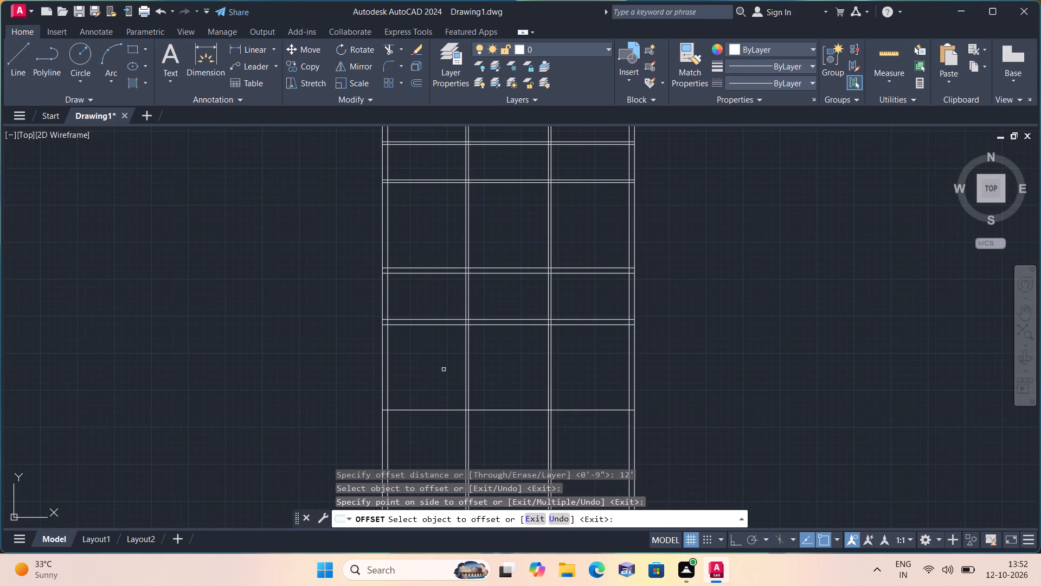
key("space")
Offset the lowest horizontal line 4.5" downward for the thickness of the partition wall below the fifth row.
key("space")
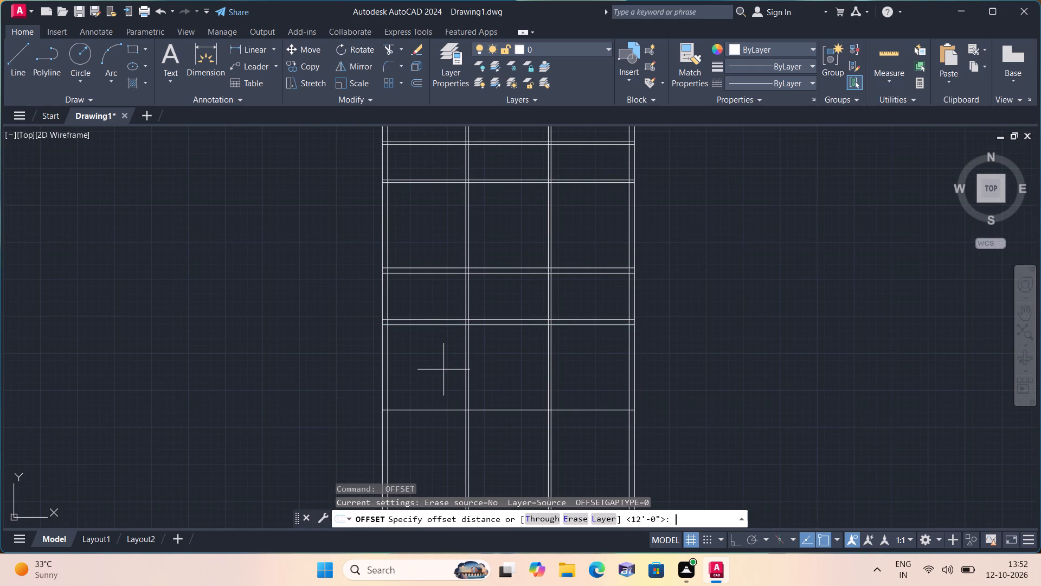
type("4.5\"")
key("space")
middle_click_drag(432, 441, 422, 341)
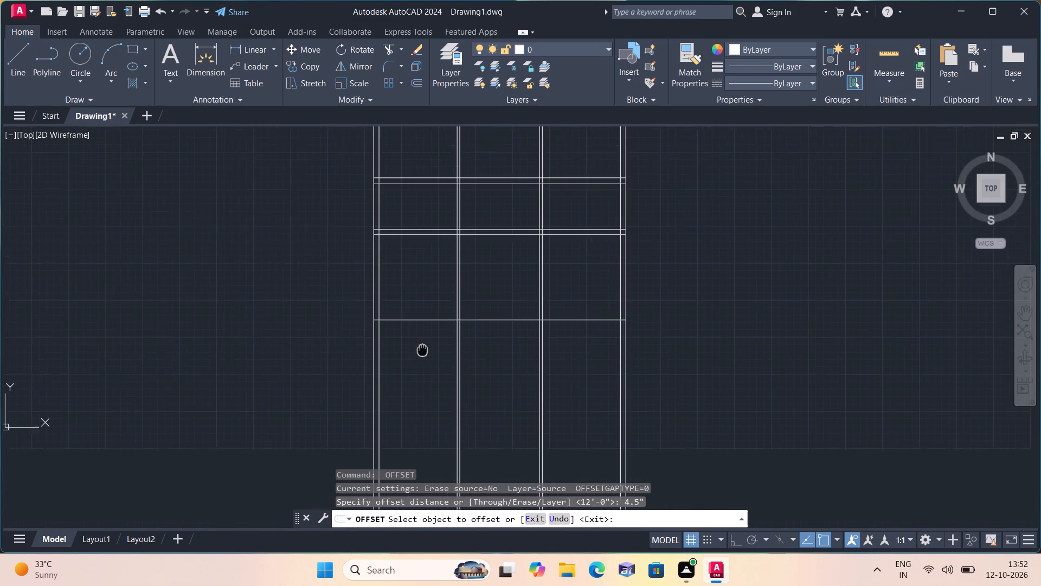
middle_click_drag(422, 341, 423, 336)
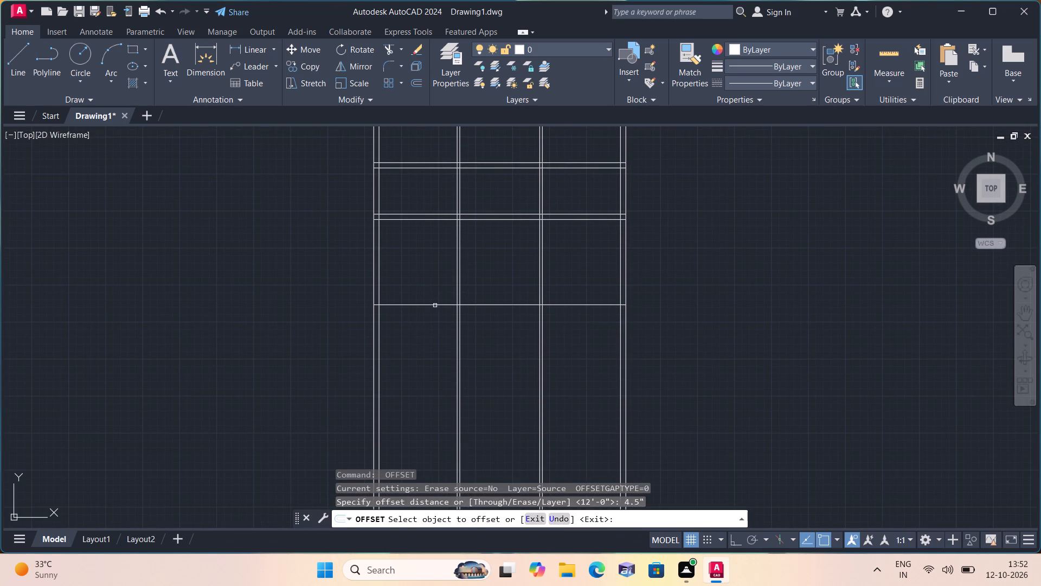
left_click(435, 305)
left_click(437, 322)
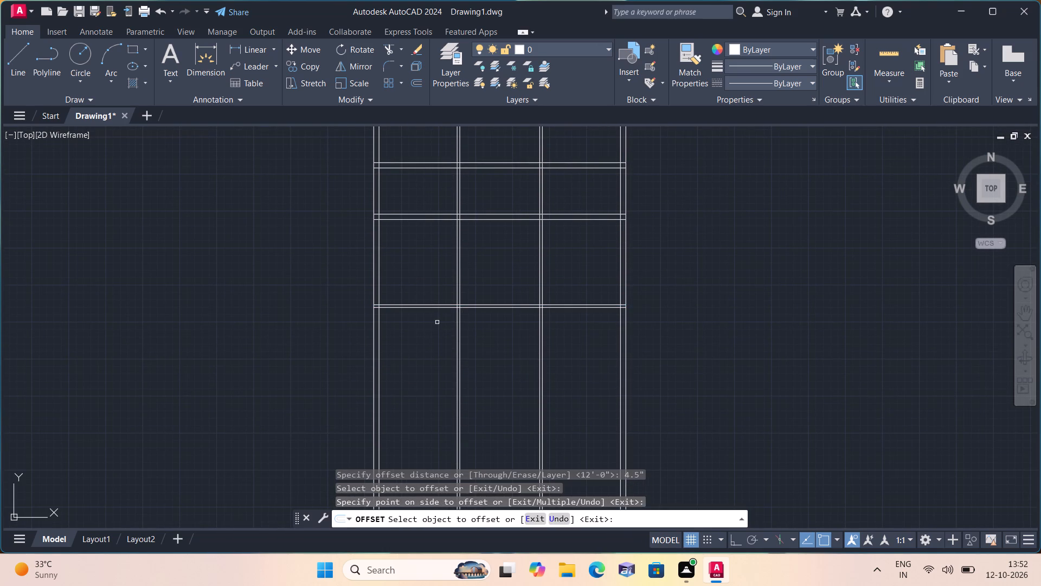
key("space")
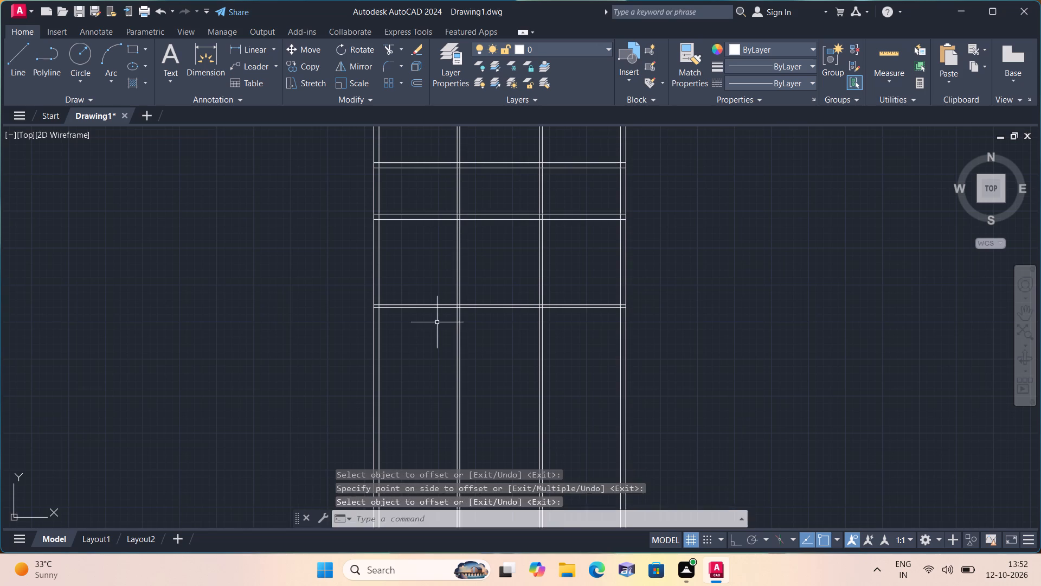
Offset the lower line of the 4.5" wall below the fifth row 5' downward for the sixth row's depth.
key("space")
type("5'")
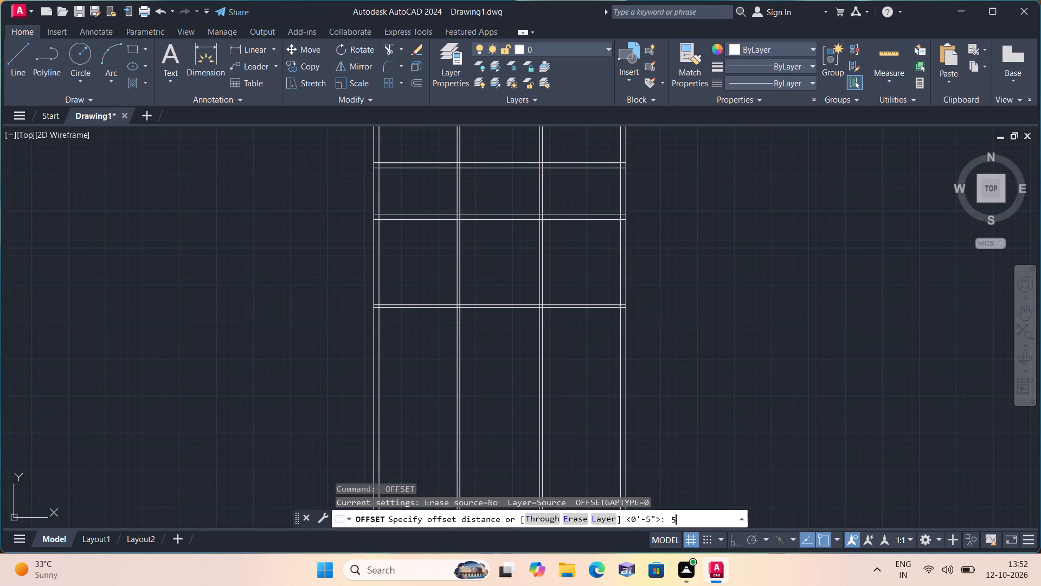
key("space")
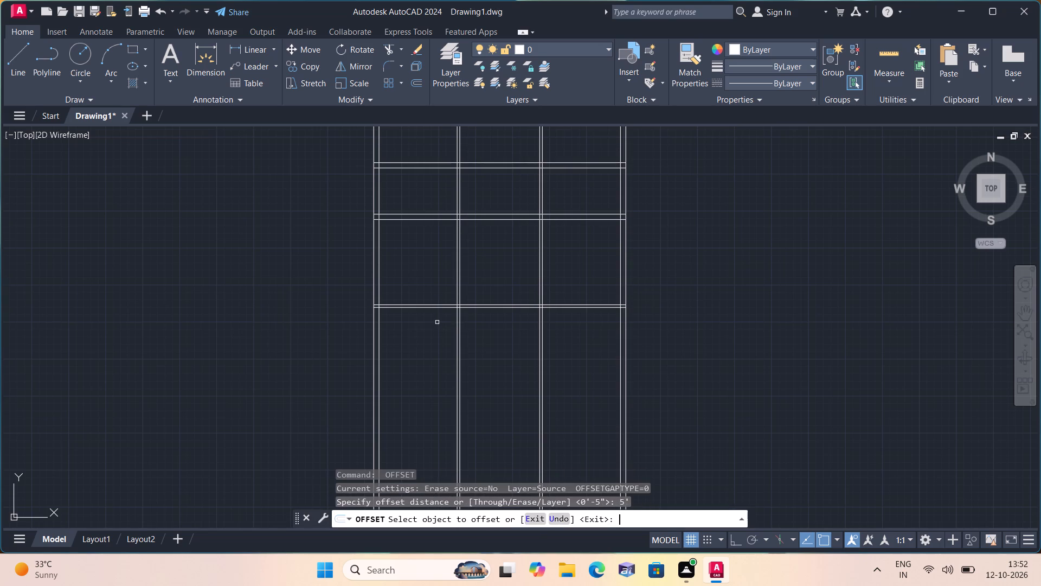
scroll(428, 311, "up", 1)
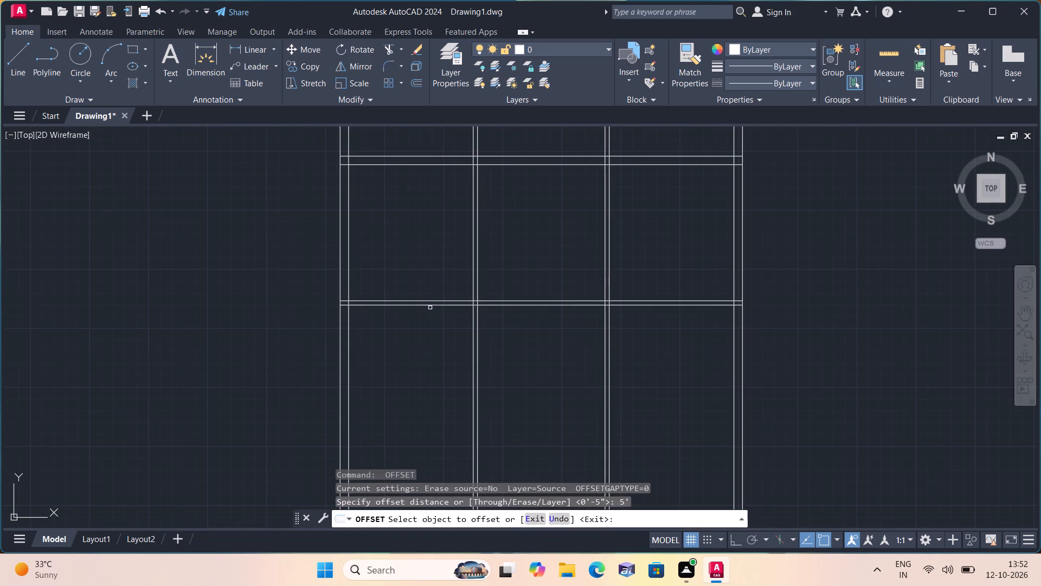
left_click(432, 305)
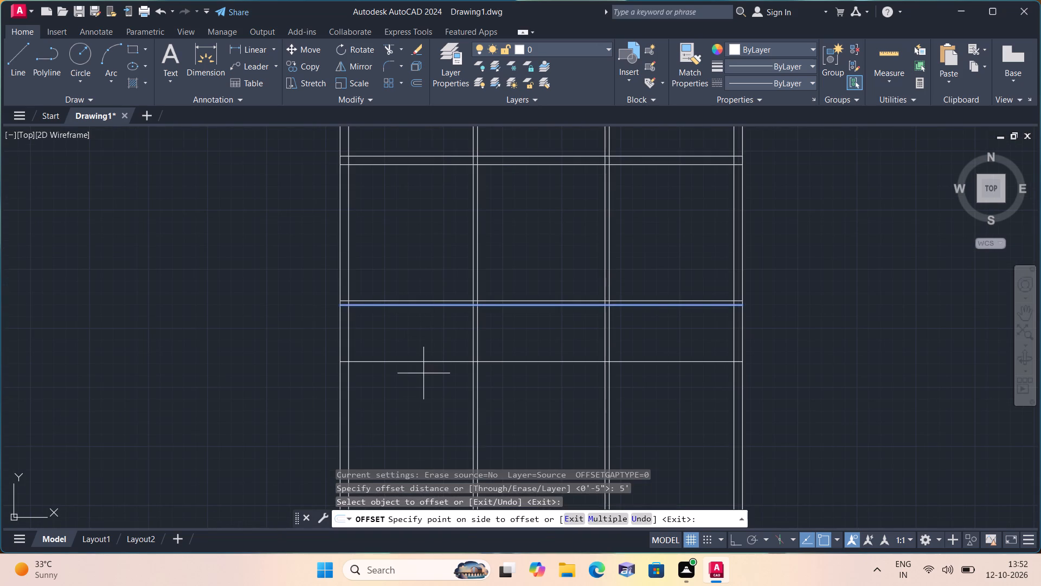
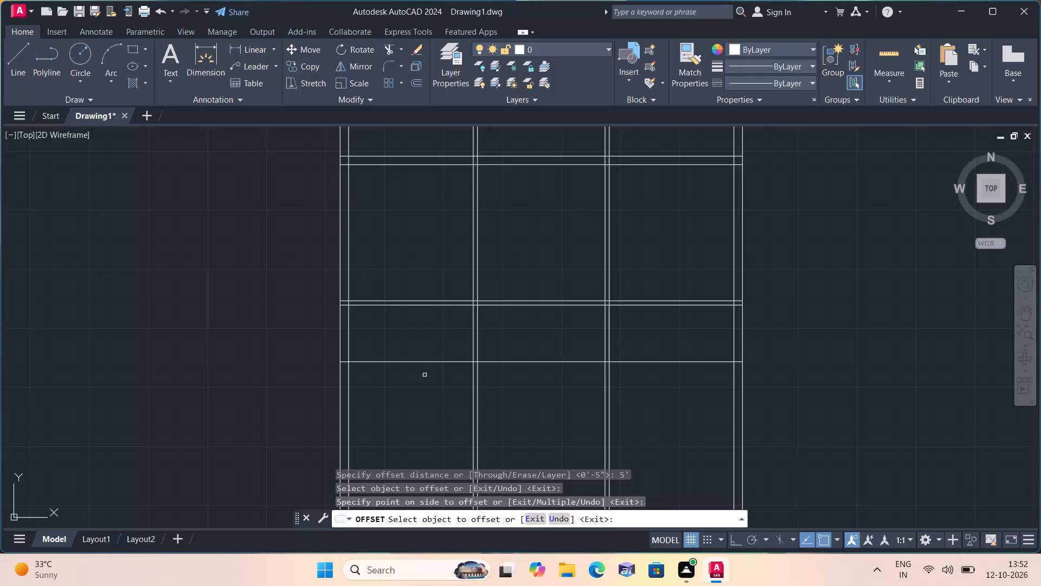
Offset the lowest horizontal line 4.5" downward for the thickness of the partition wall below the sixth row.
key("space")
key("space")
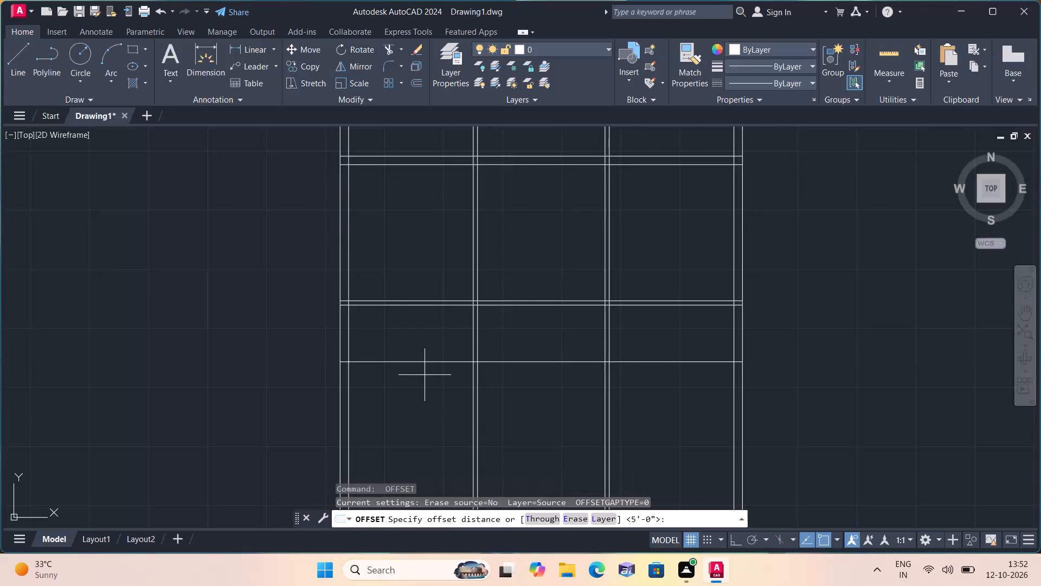
type("4.5\"")
key("space")
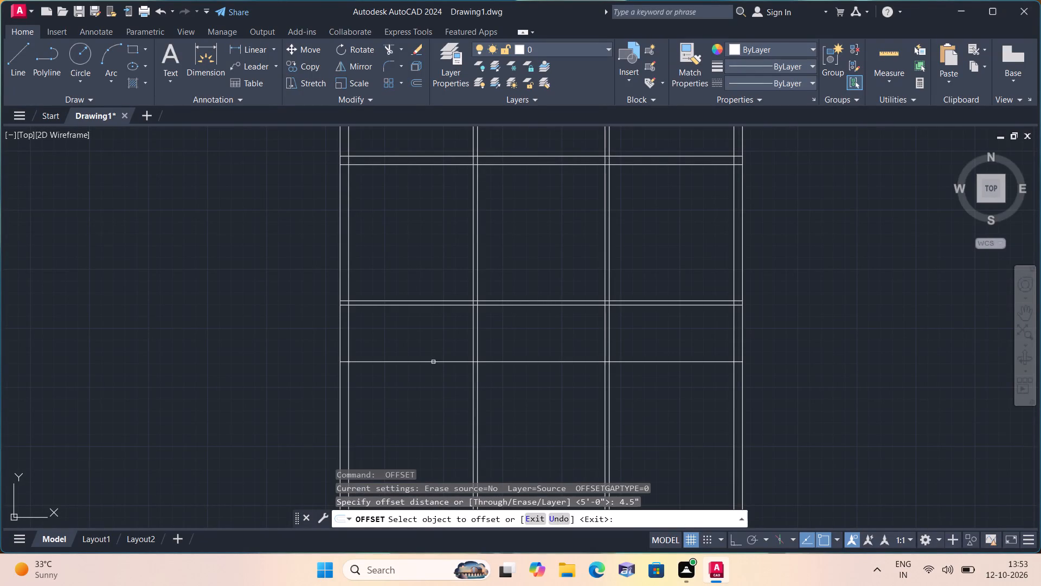
left_click(433, 361)
left_click(429, 389)
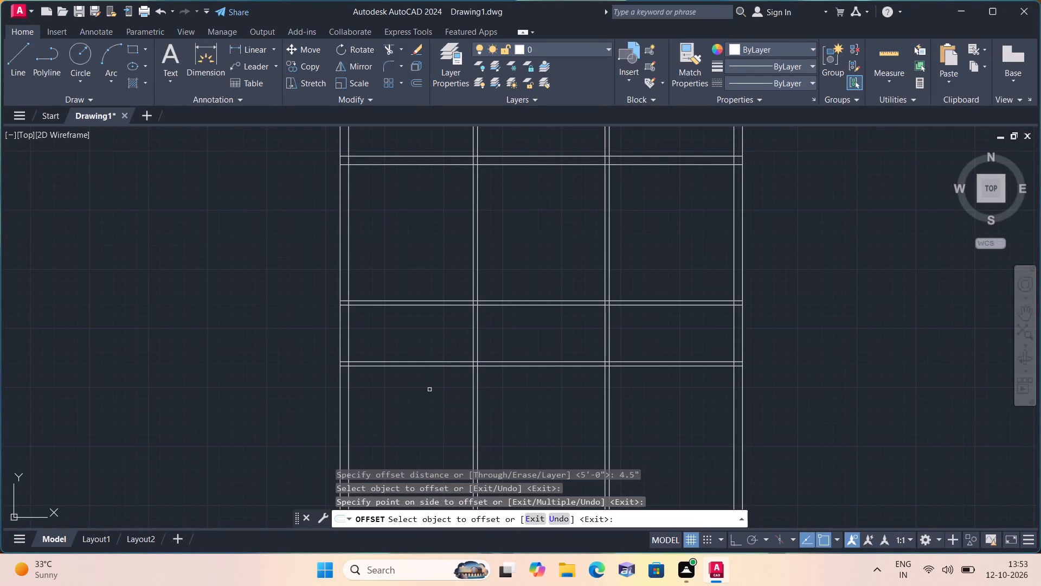
Offset the lower line of the 4.5" wall below the sixth row 12' downward for the seventh row's depth.
key("space")
key("space")
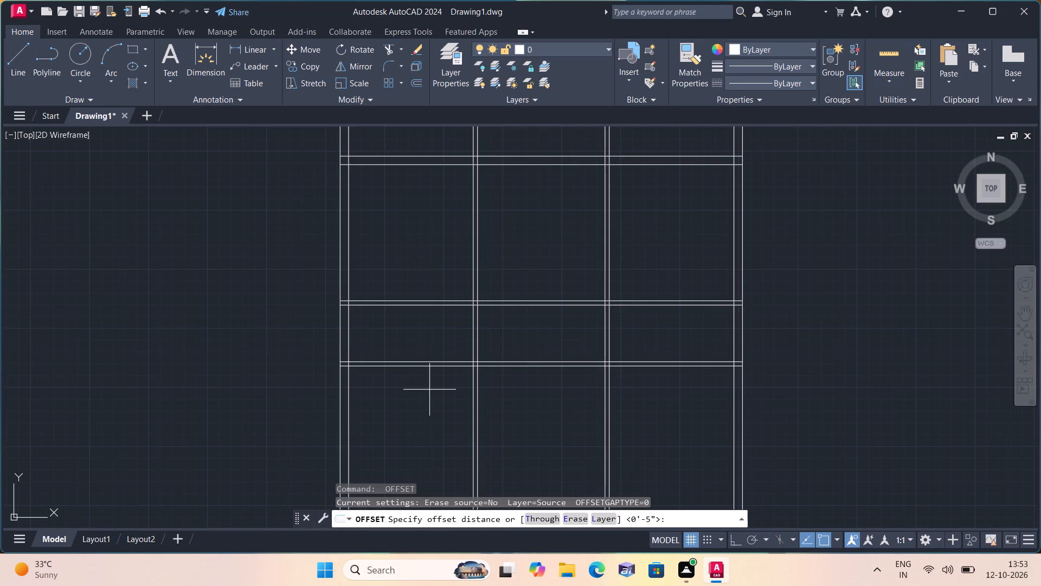
type("12'")
key("space")
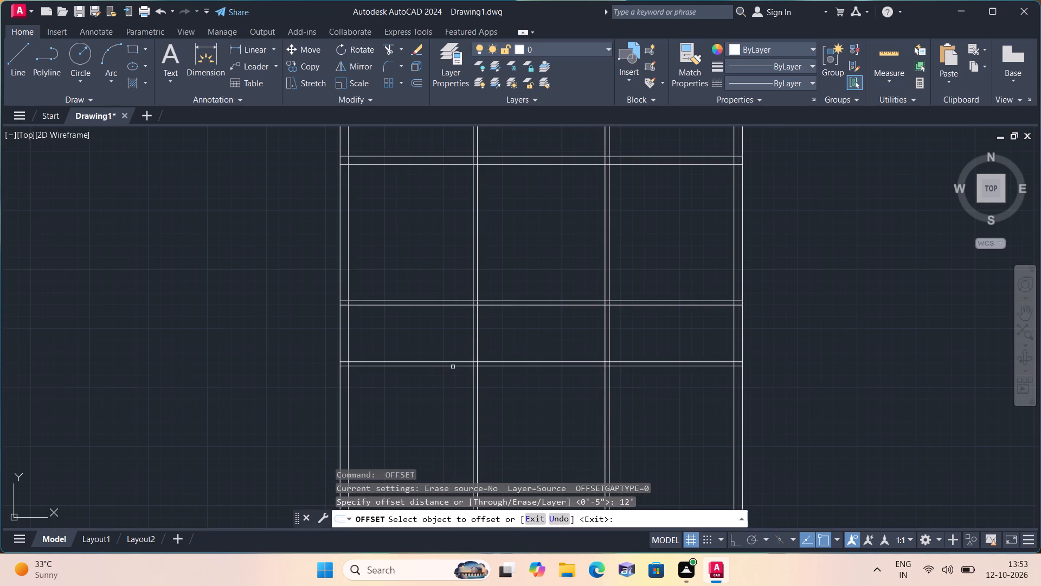
left_click(454, 365)
left_click(441, 396)
scroll(439, 397, "down", 1)
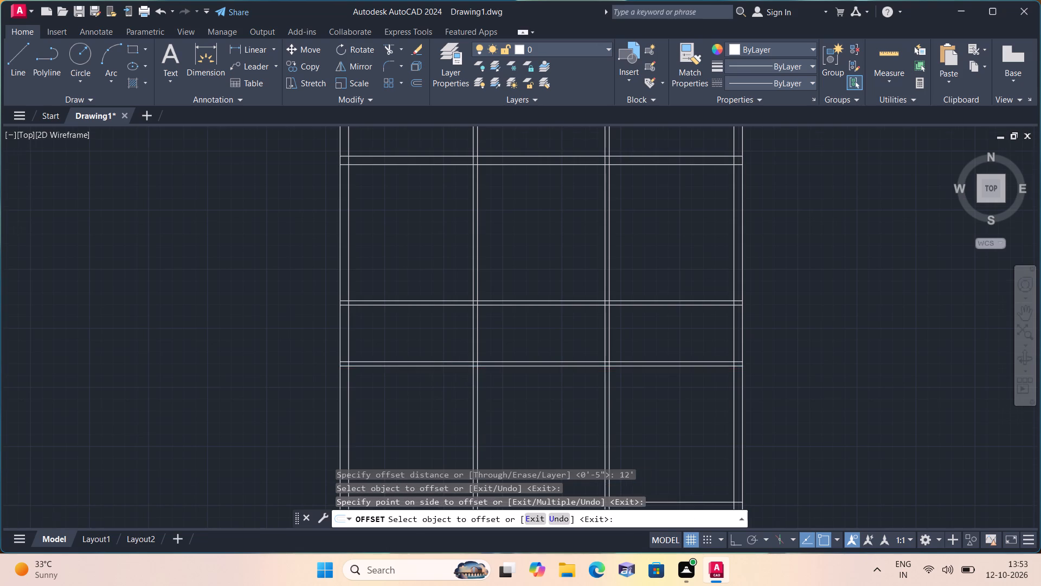
middle_click_drag(439, 397, 436, 348)
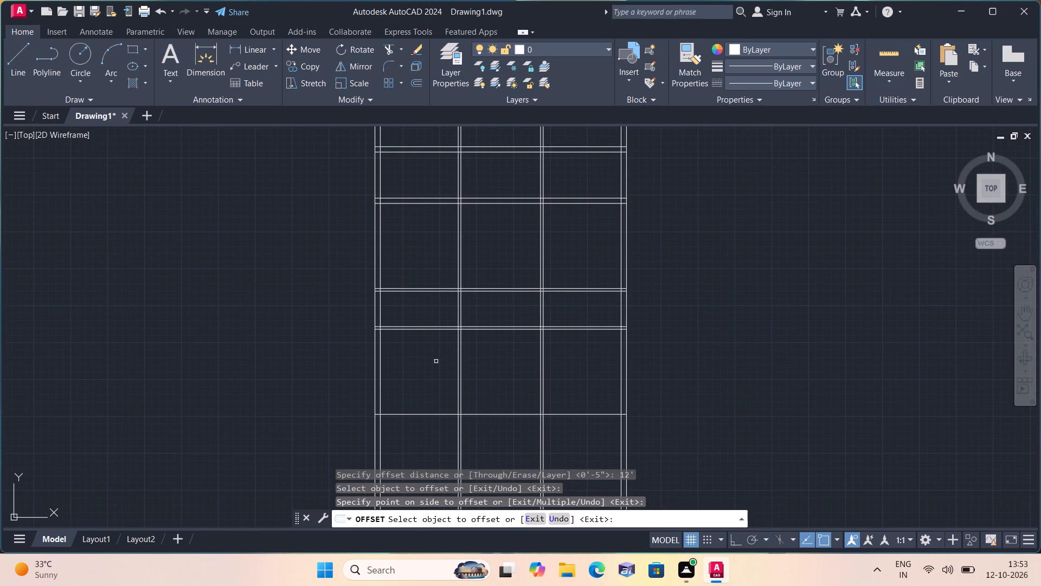
Offset the lowest horizontal line 9" downward for the thickness of the outer wall below the seventh row.
key("space")
key("space")
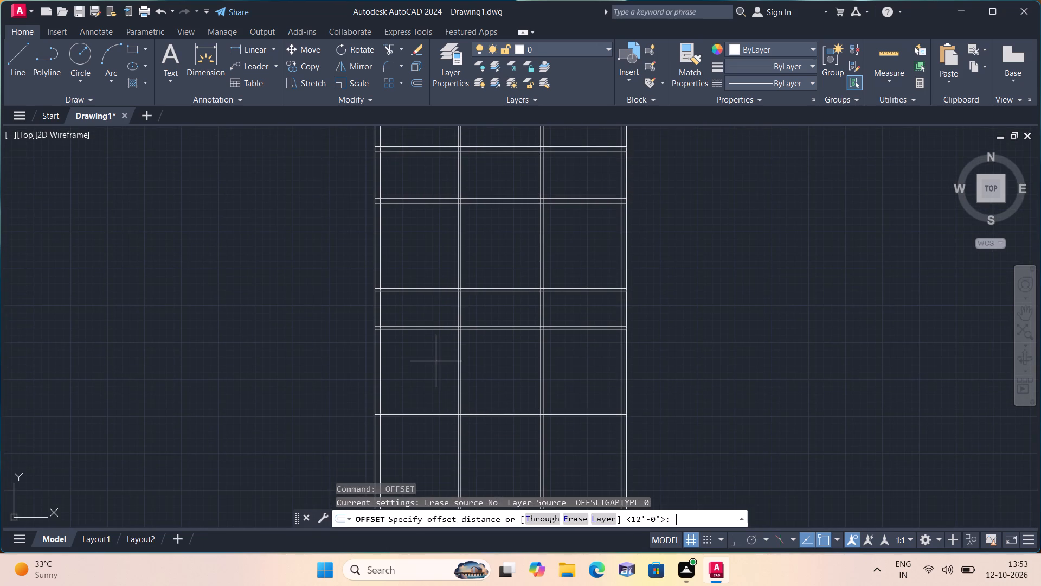
type("9\"")
key("space")
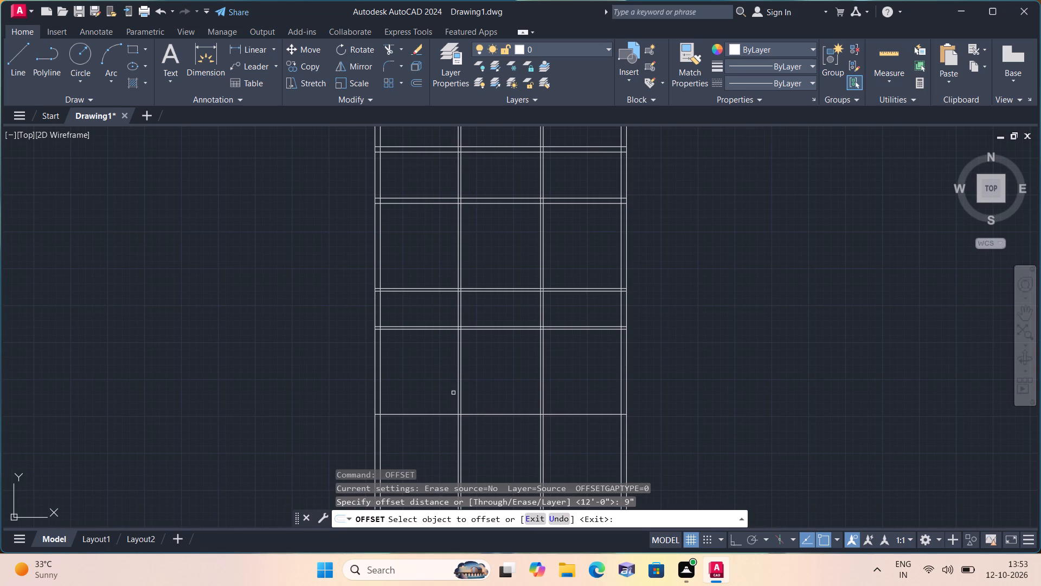
middle_click_drag(444, 392, 436, 359)
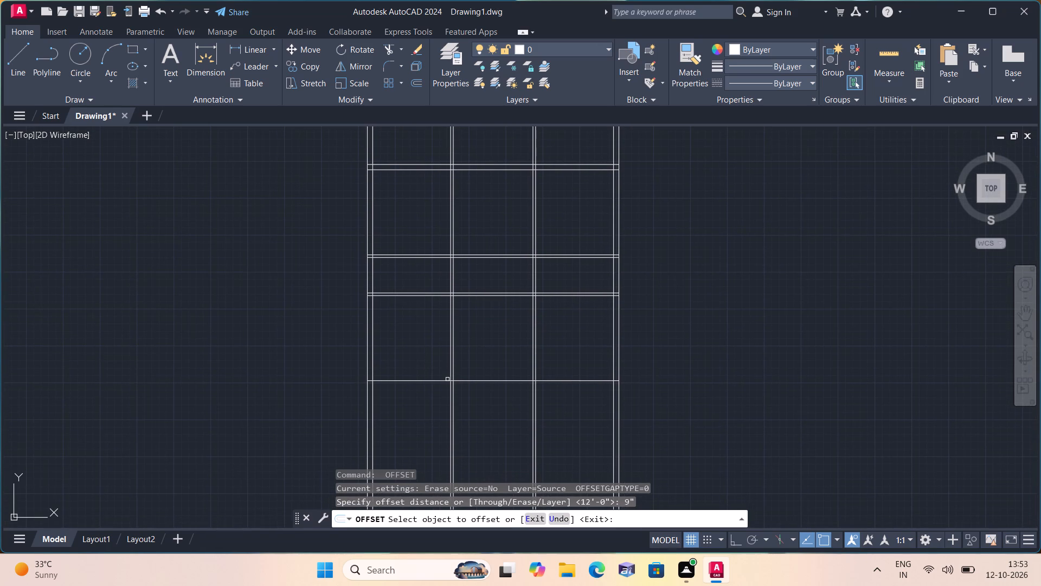
left_click(447, 381)
left_click(447, 404)
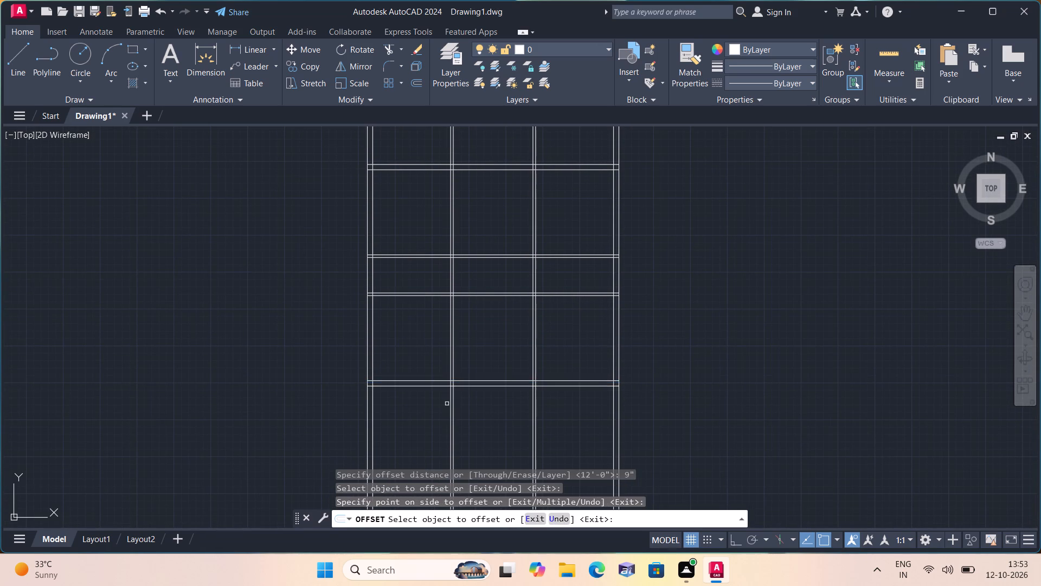
key("space")
Trim all the vertical wall lines that extend below the bottom outer wall.
type("trim")
key("space")
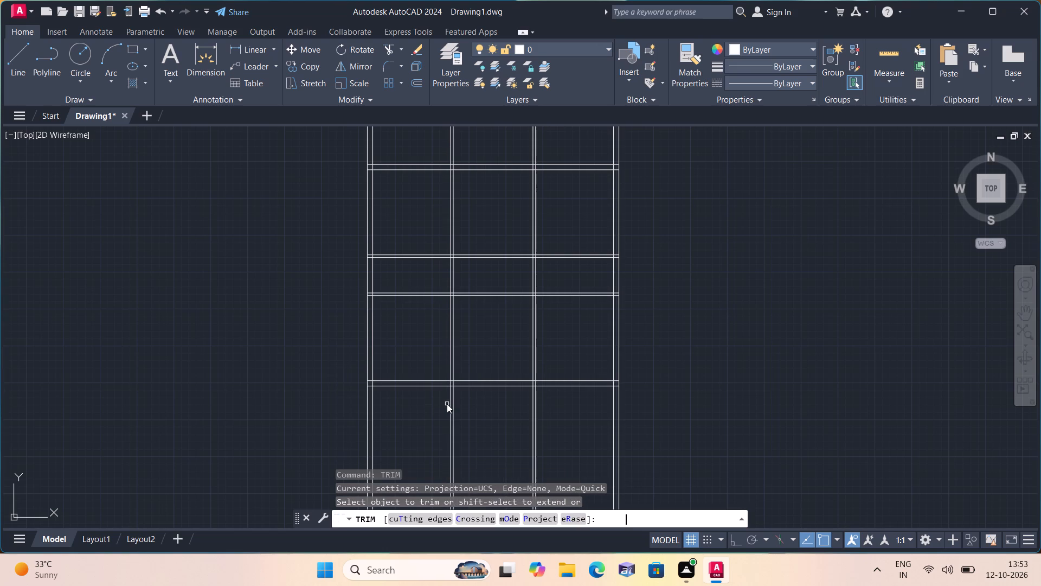
left_click(320, 406)
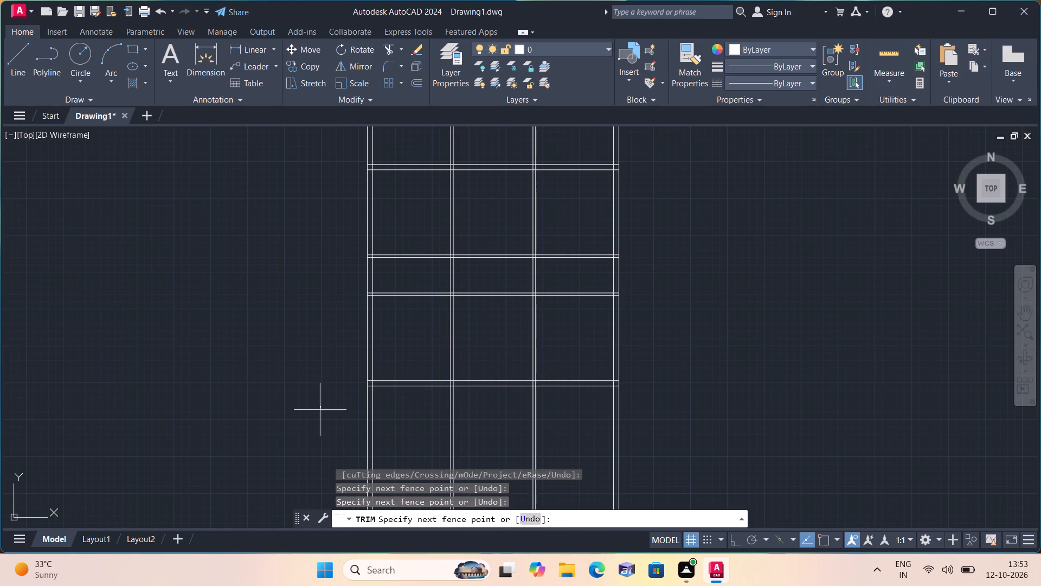
left_click(689, 429)
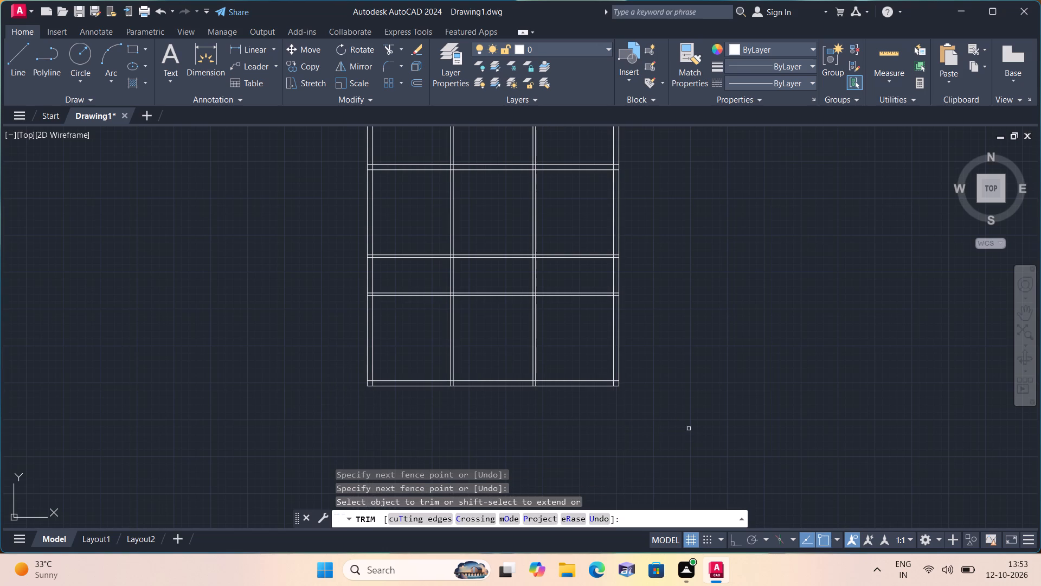
Trim the 4.5" horizontal partition lines out of the middle column, above and below the fourth row, keeping the fourth row's 9" walls.
scroll(686, 423, "down", 1)
middle_click_drag(677, 425, 676, 463)
scroll(677, 425, "down", 1)
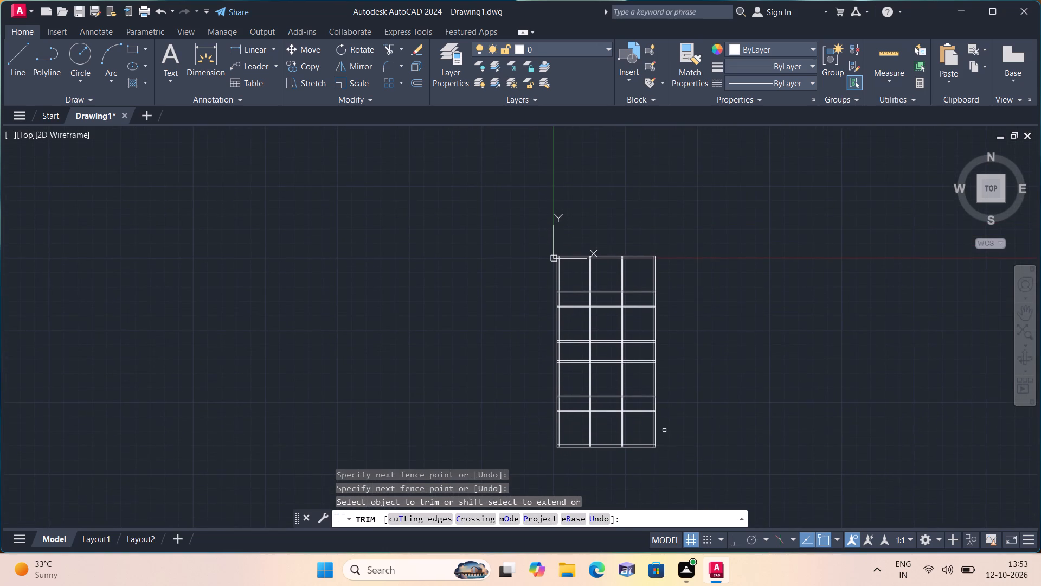
scroll(602, 318, "up", 3)
left_click_drag(601, 175, 625, 374)
scroll(625, 374, "down", 2)
middle_click_drag(616, 361, 593, 289)
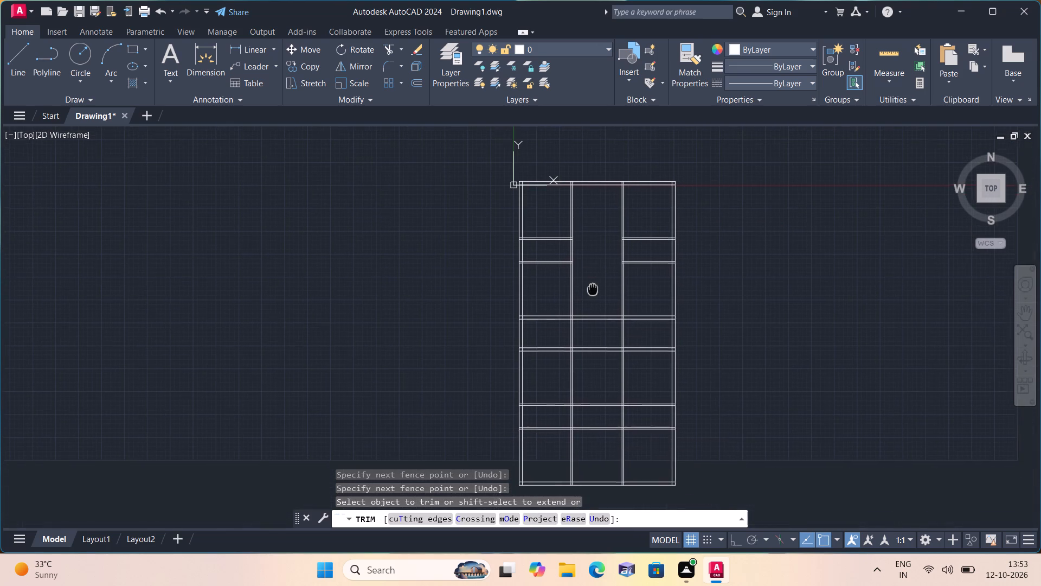
left_click_drag(589, 394, 594, 461)
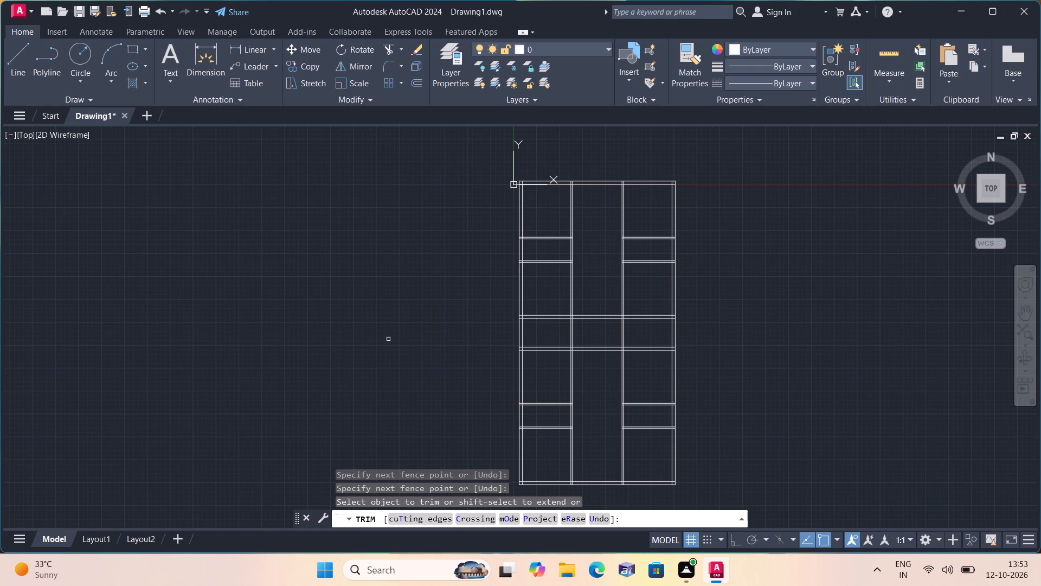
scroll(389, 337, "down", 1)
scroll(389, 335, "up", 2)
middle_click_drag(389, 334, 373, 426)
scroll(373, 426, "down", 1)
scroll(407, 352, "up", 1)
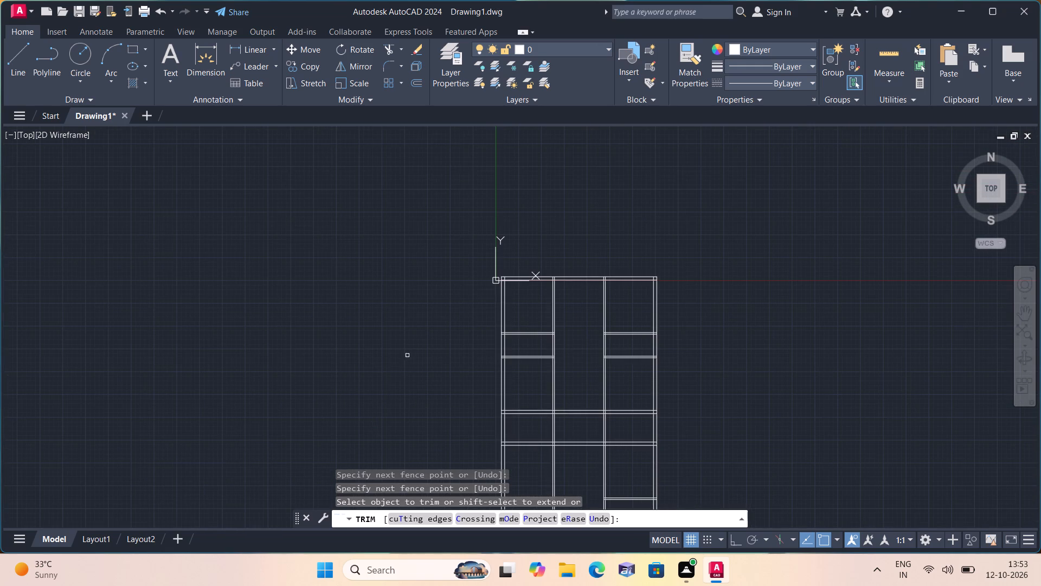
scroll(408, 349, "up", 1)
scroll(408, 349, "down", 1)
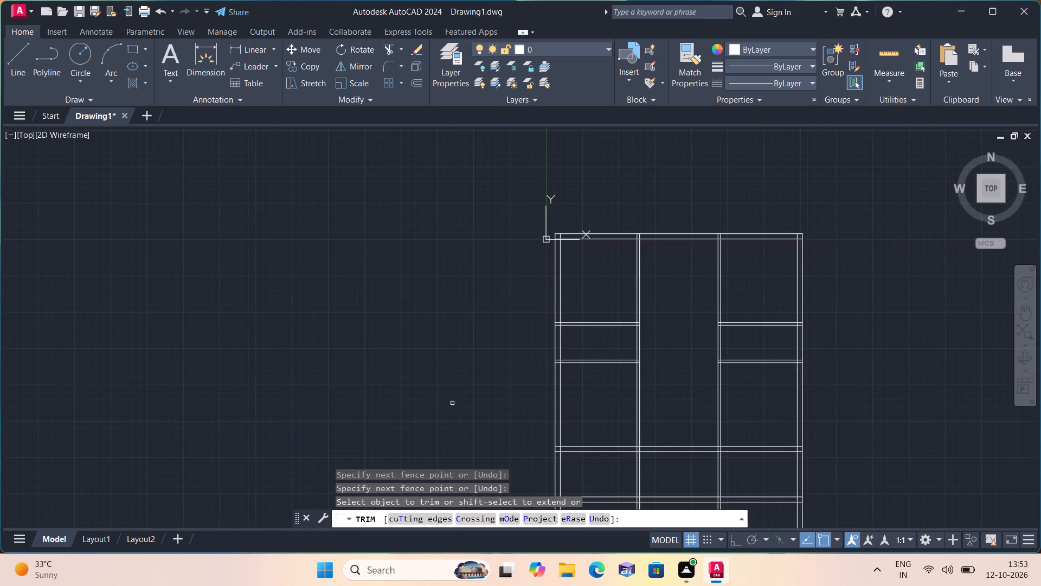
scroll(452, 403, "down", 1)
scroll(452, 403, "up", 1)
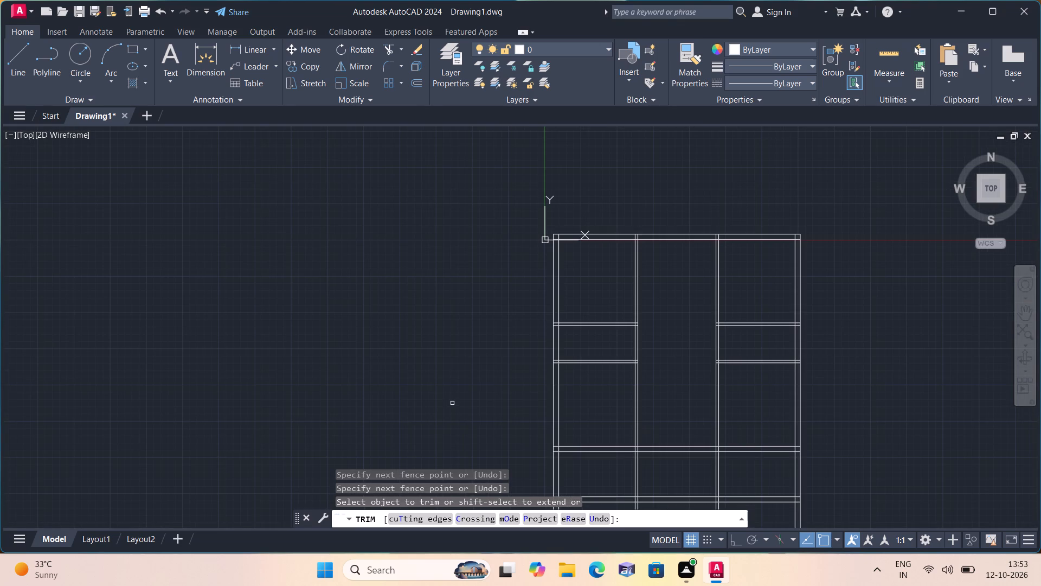
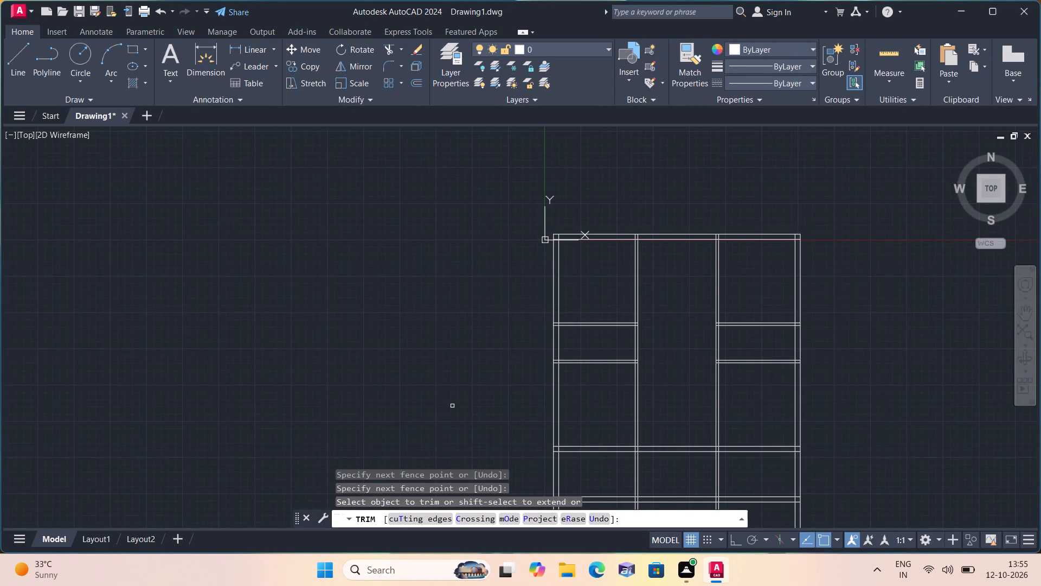
Trim the overlapping wall line stubs at the two upper corners of the seventh row's right-hand room.
scroll(496, 578, "down", 1)
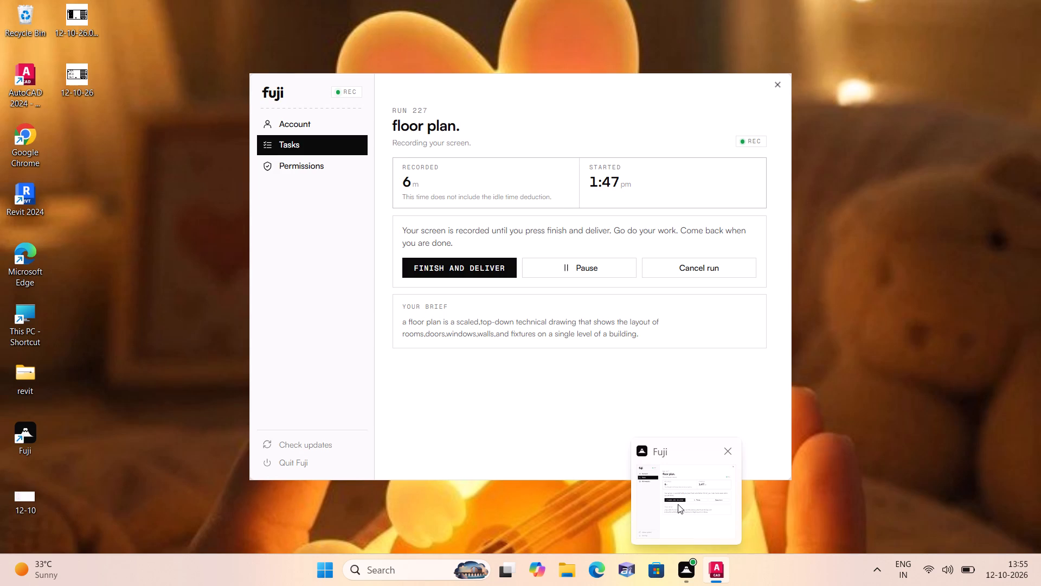
scroll(239, 311, "up", 3)
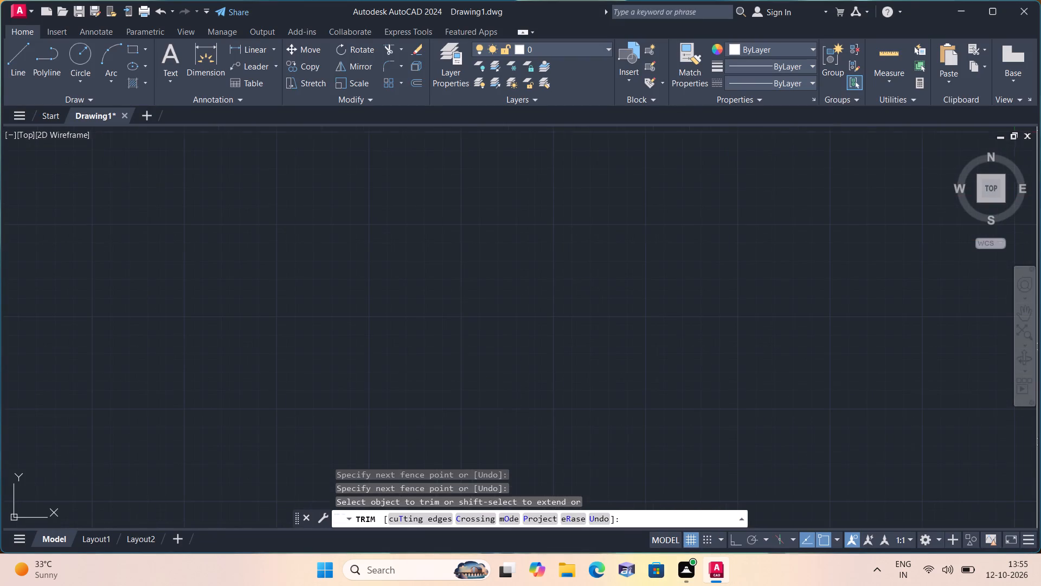
middle_click_drag(253, 314, 248, 387)
scroll(253, 314, "down", 1)
middle_click_drag(412, 366, 139, 338)
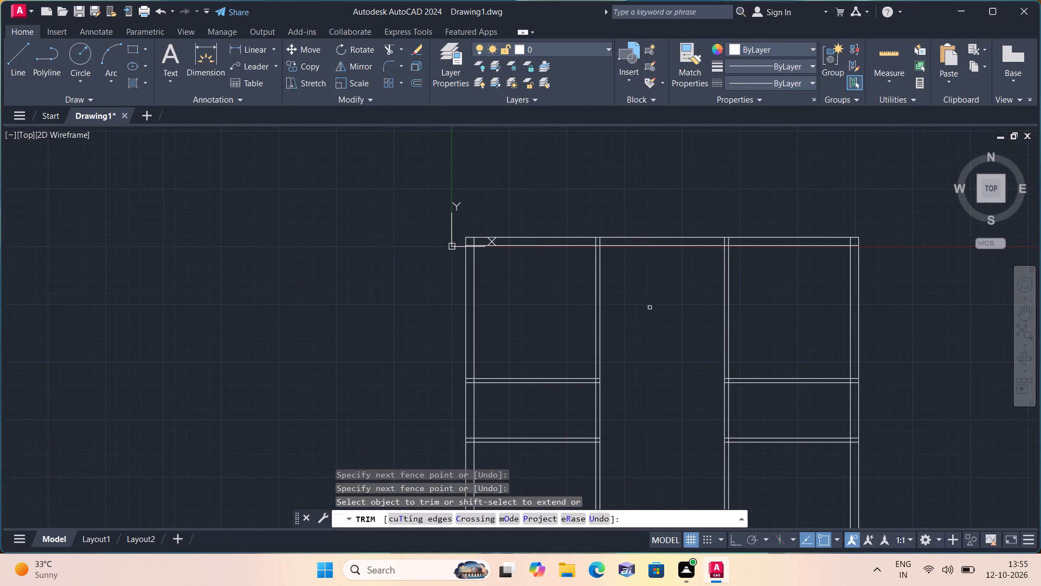
middle_click_drag(651, 365, 593, 274)
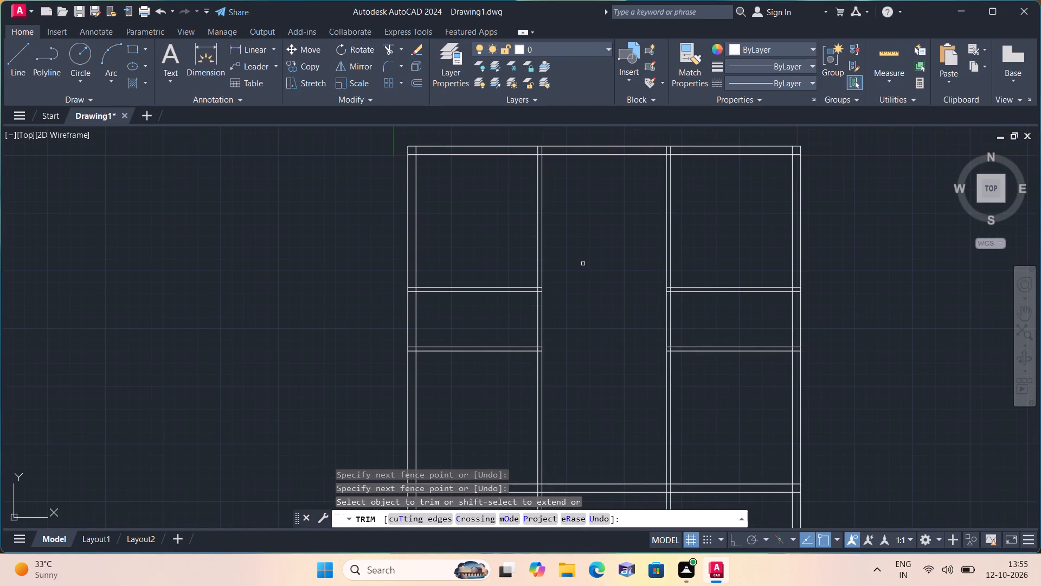
scroll(563, 332, "down", 2)
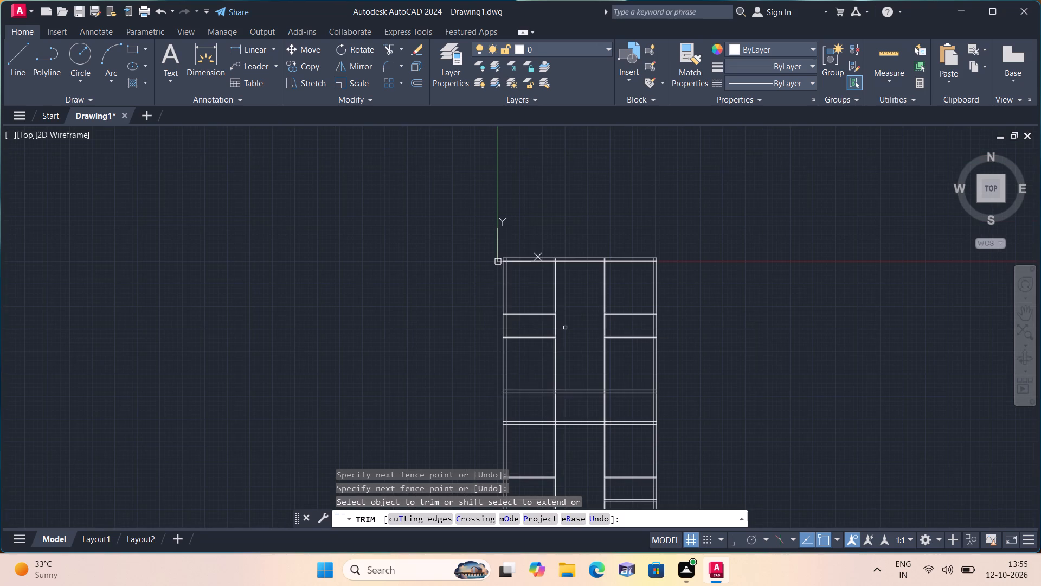
middle_click_drag(574, 383, 511, 273)
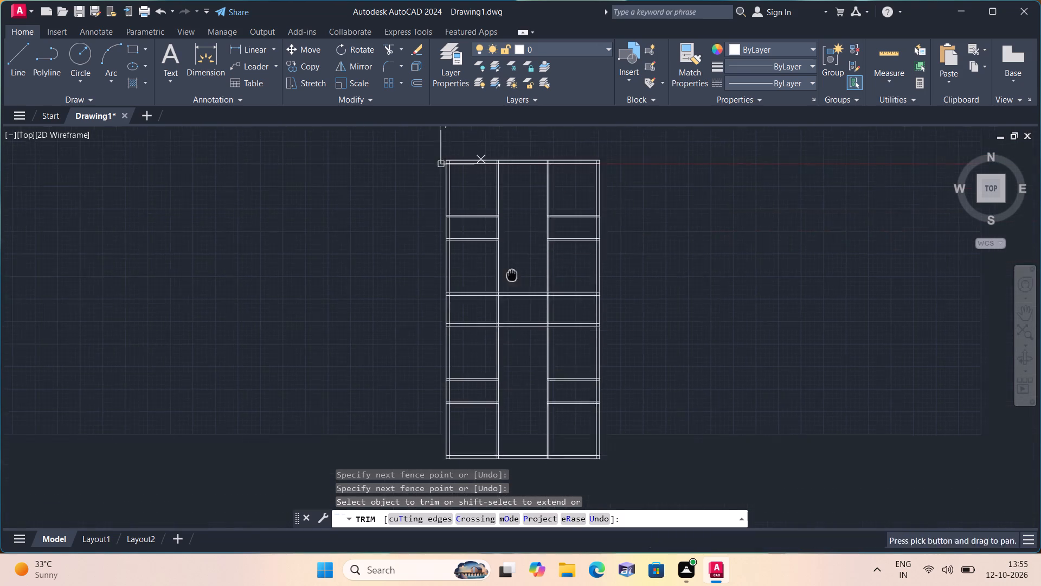
scroll(509, 266, "down", 1)
scroll(534, 360, "up", 3)
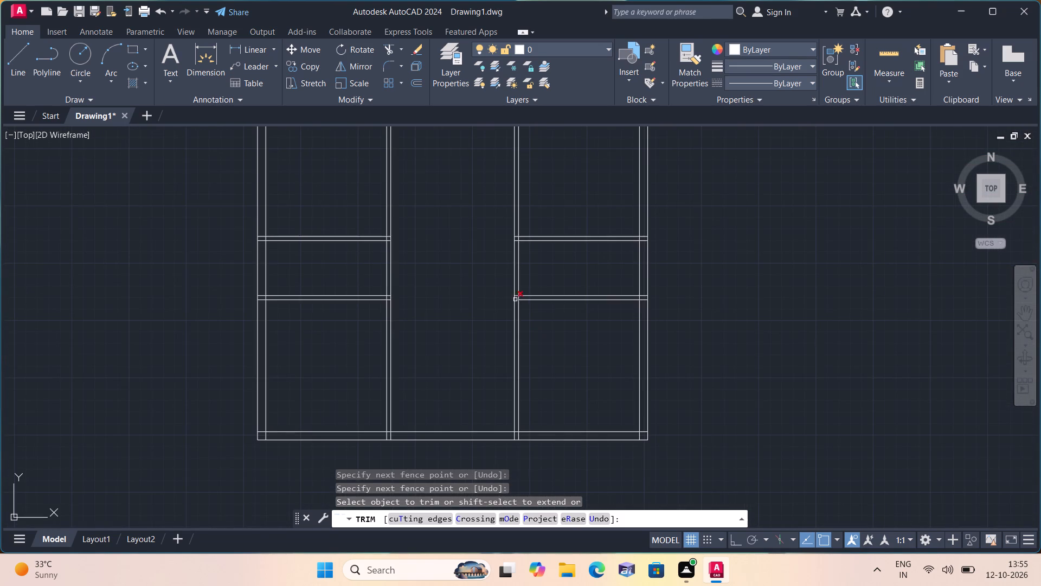
scroll(524, 289, "up", 3)
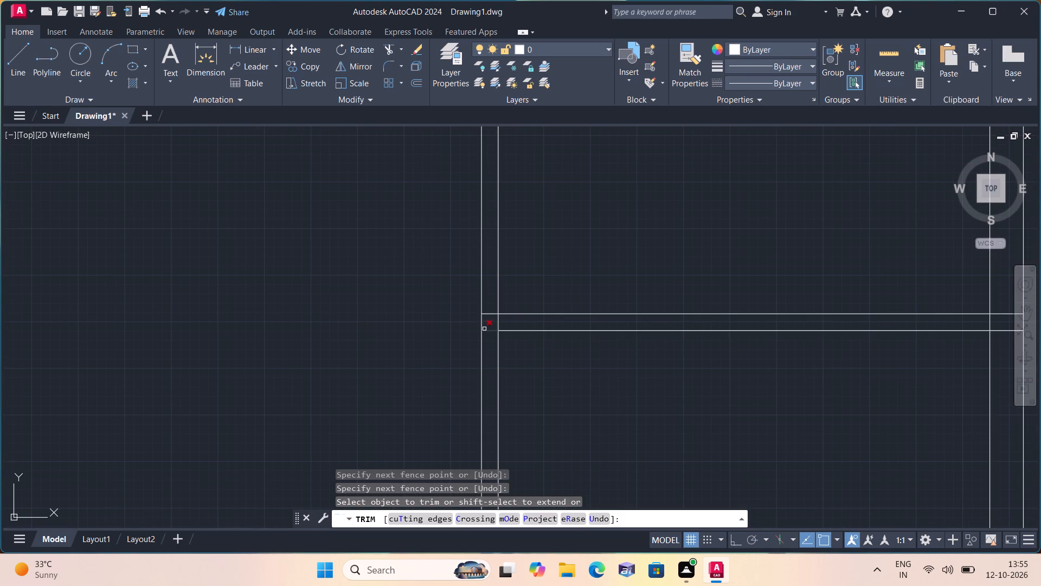
left_click(487, 337)
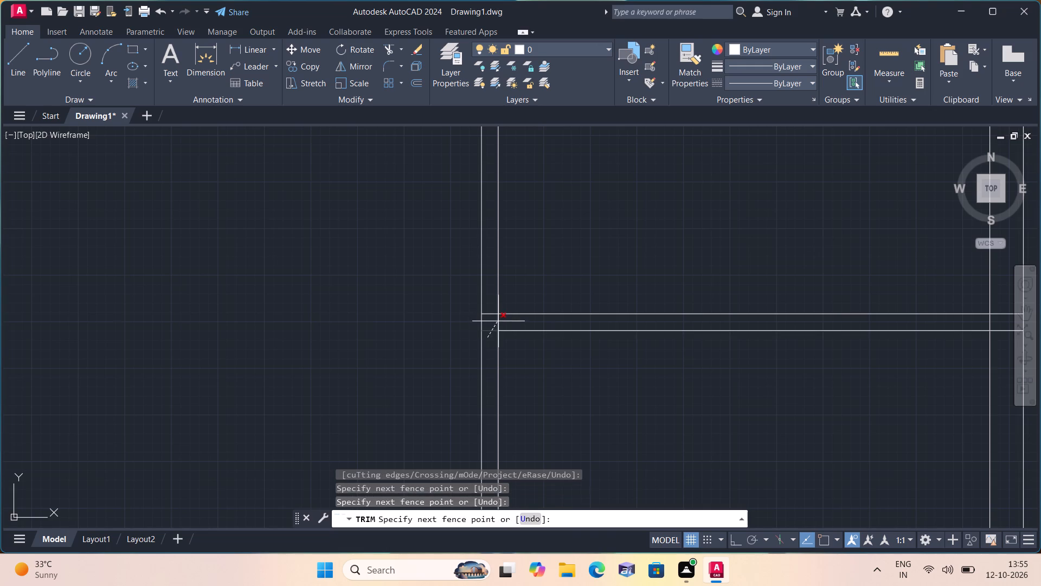
left_click(499, 322)
scroll(478, 317, "down", 2)
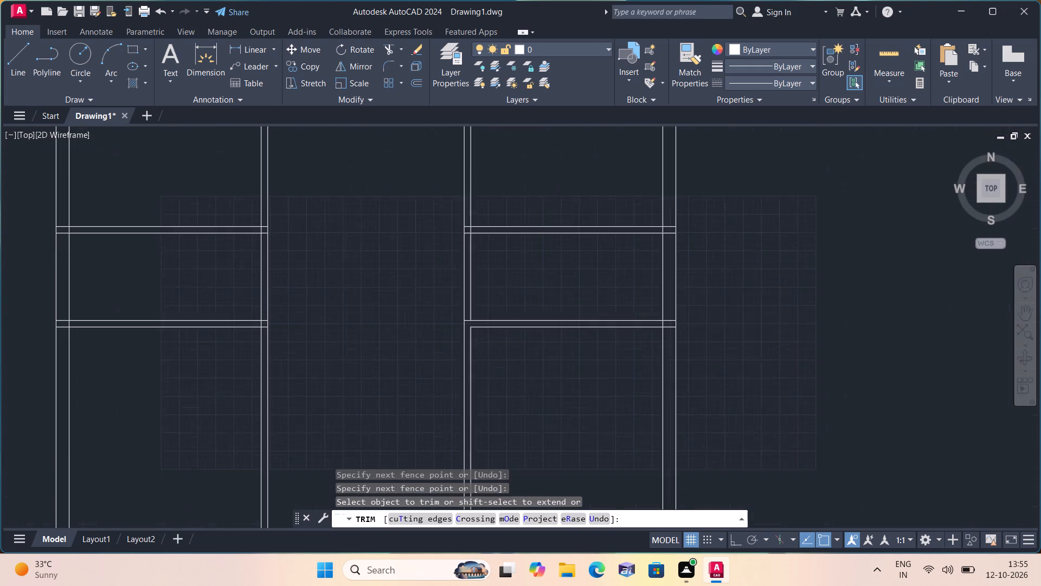
scroll(603, 333, "up", 2)
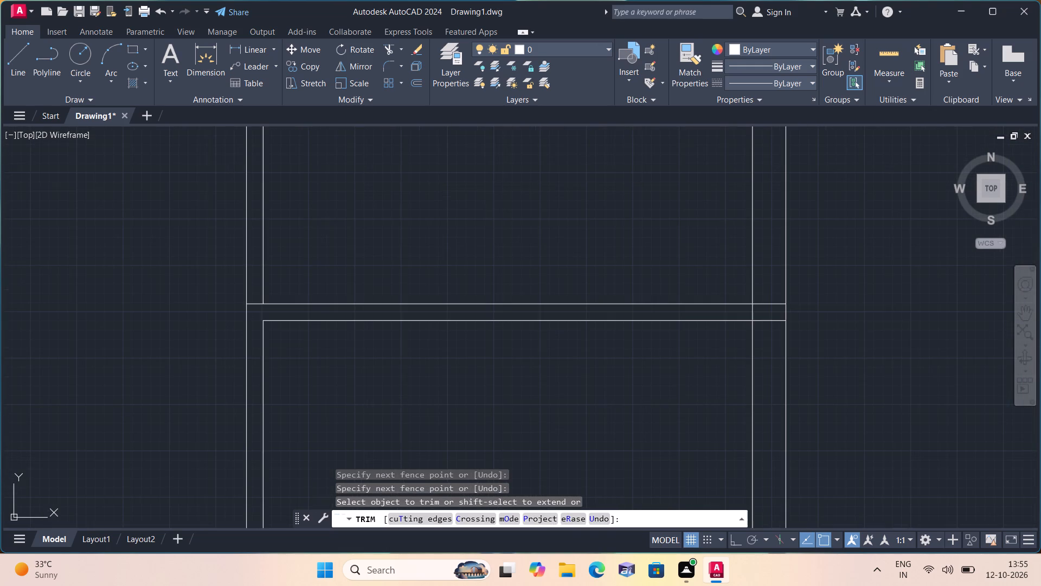
left_click(747, 313)
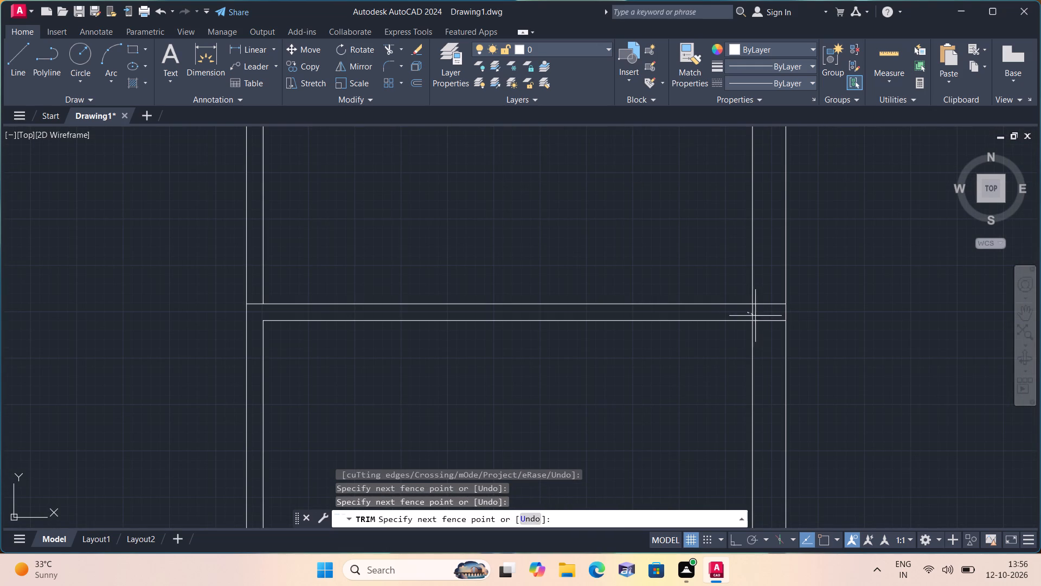
left_click(769, 322)
scroll(757, 316, "down", 2)
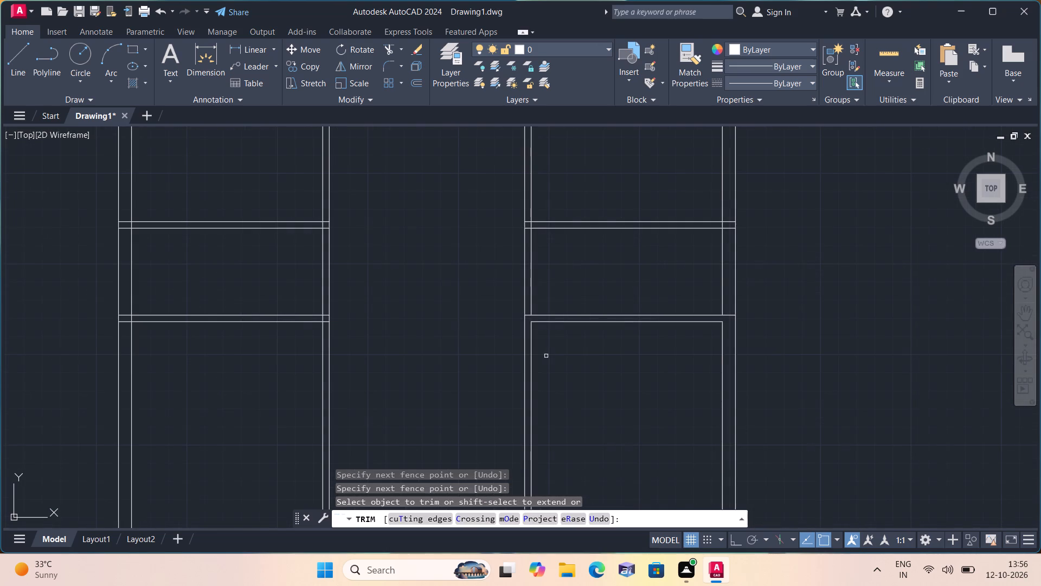
scroll(568, 394, "down", 1)
middle_click_drag(567, 394, 554, 319)
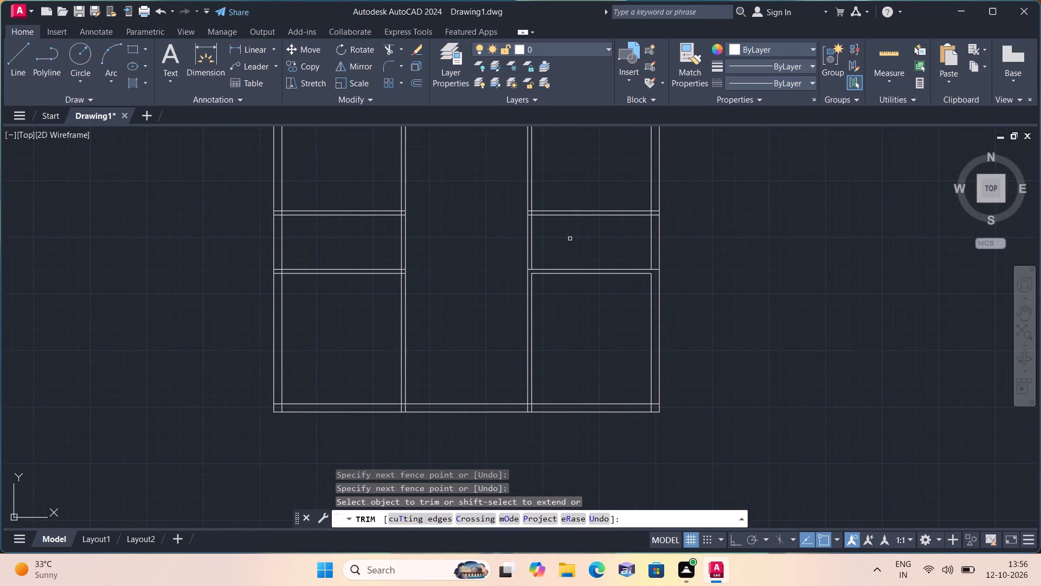
middle_click_drag(571, 219, 573, 299)
middle_click_drag(577, 352, 582, 387)
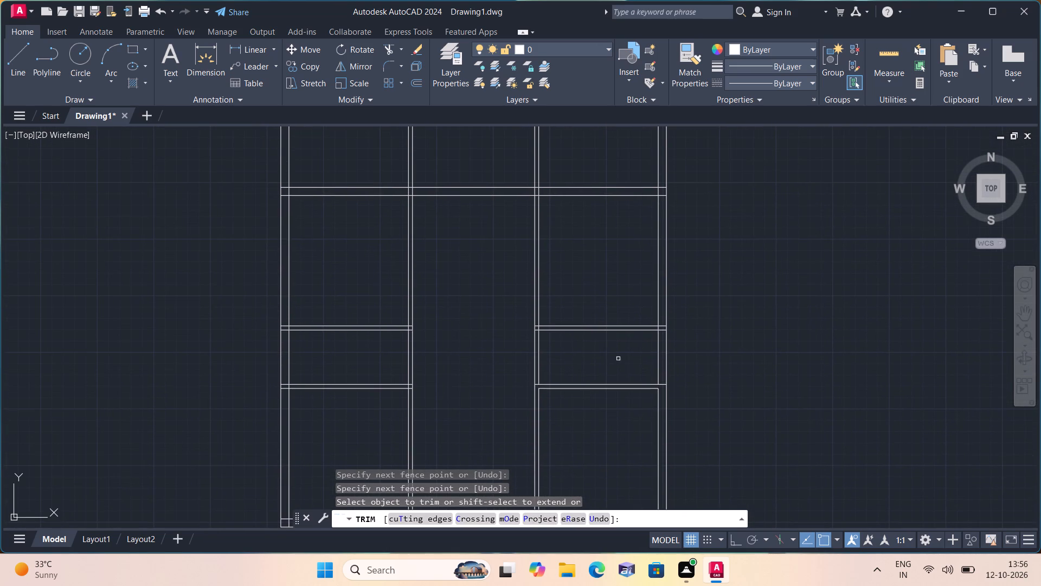
scroll(673, 311, "down", 1)
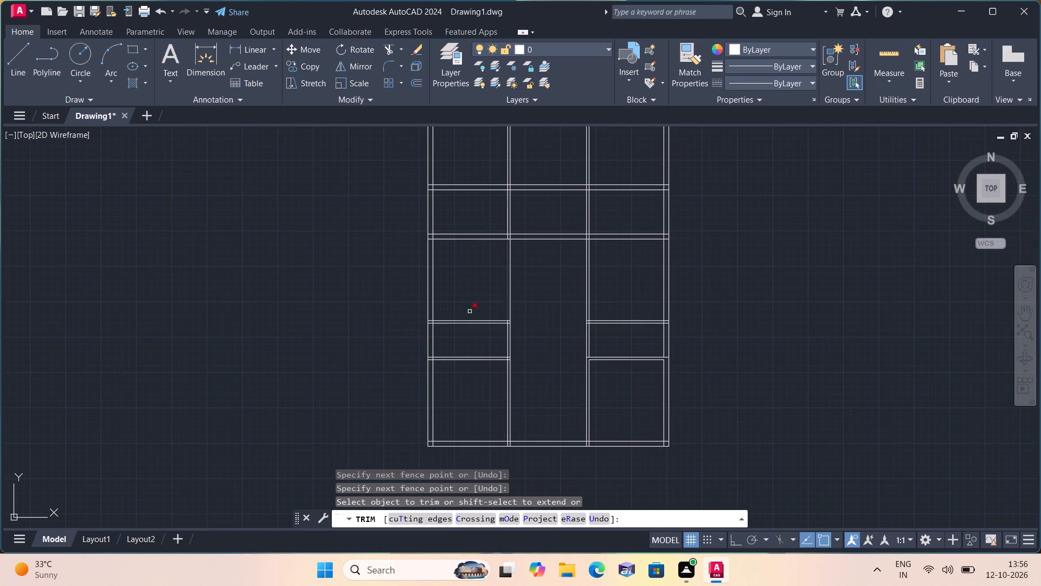
scroll(457, 320, "down", 1)
key("Escape")
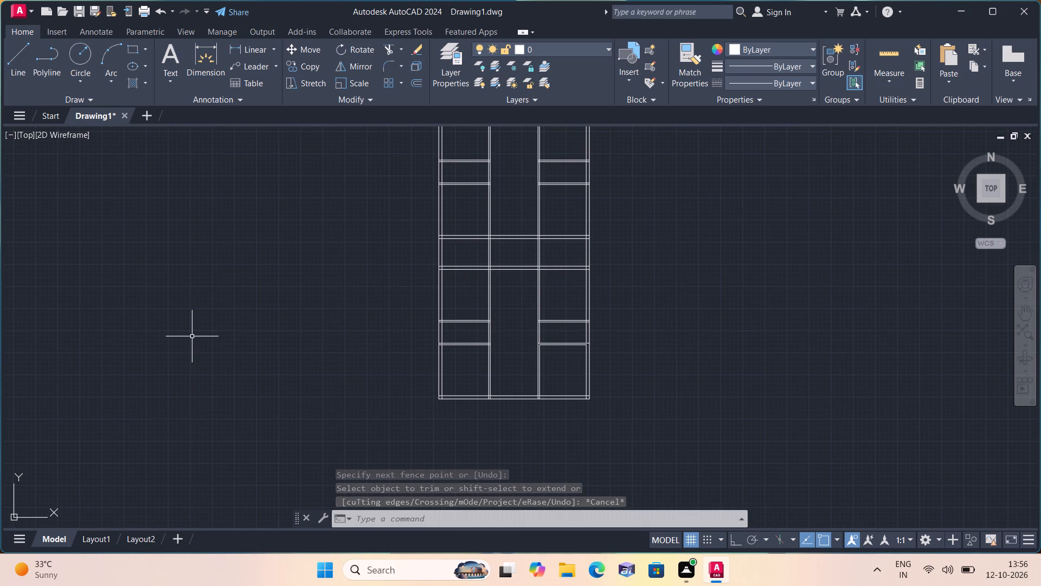
Offset the inner lines of both outer side walls 8'3" inward across the left and right columns.
type("off")
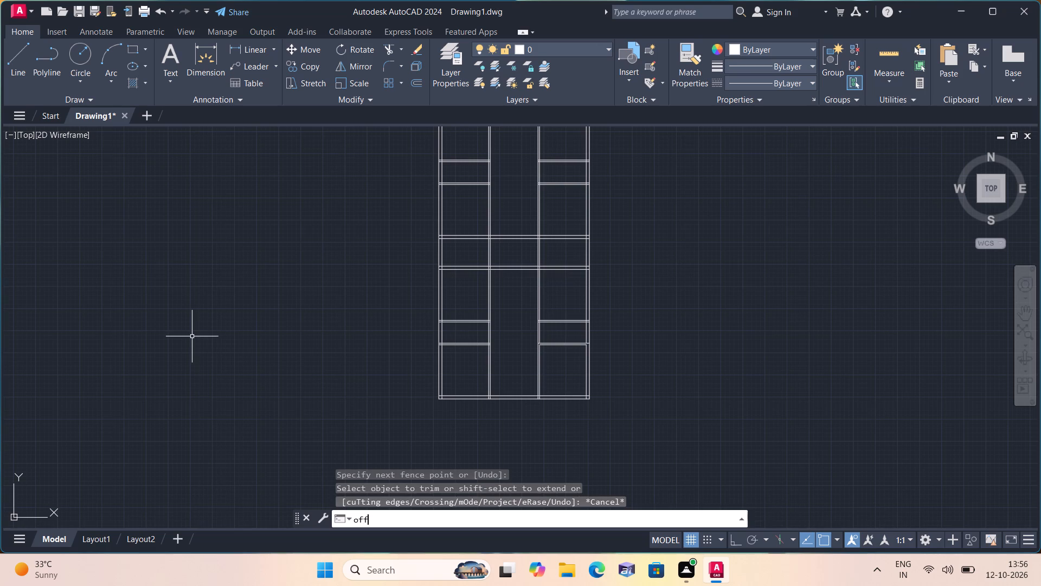
key("space")
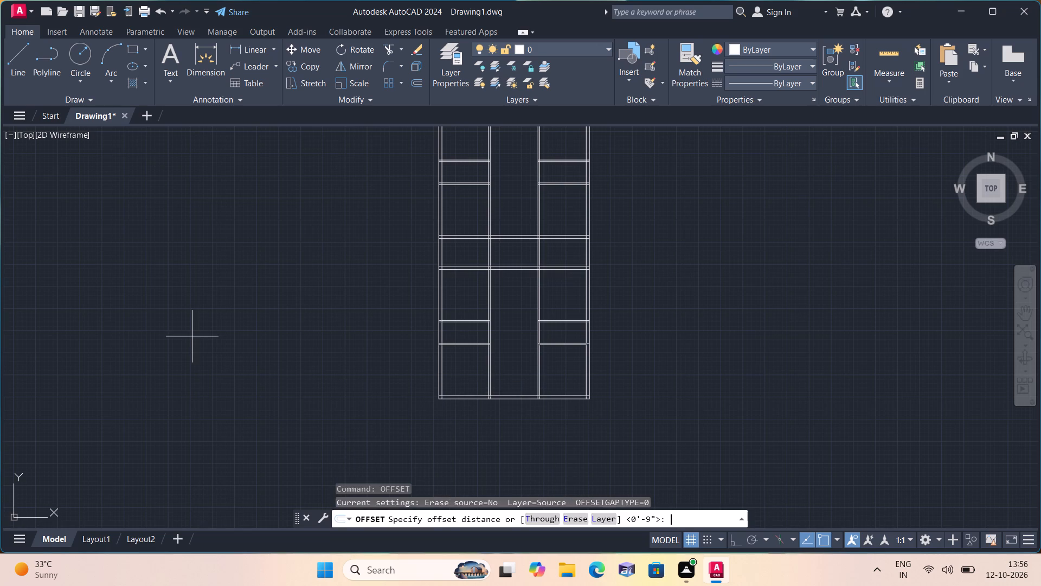
type("8'3\"")
key("space")
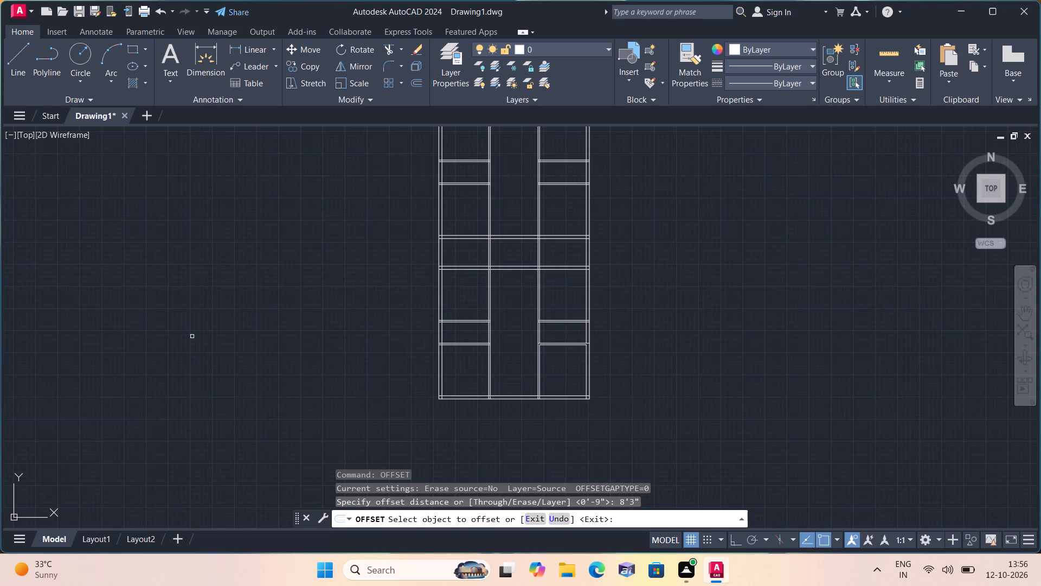
middle_click_drag(142, 323, 164, 488)
scroll(214, 450, "down", 1)
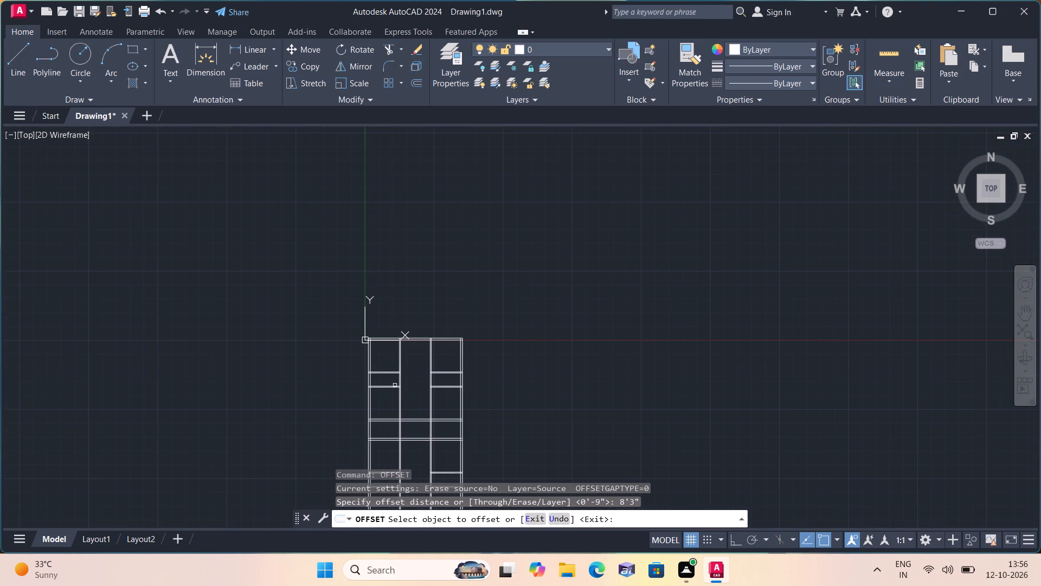
scroll(363, 371, "up", 4)
left_click(399, 397)
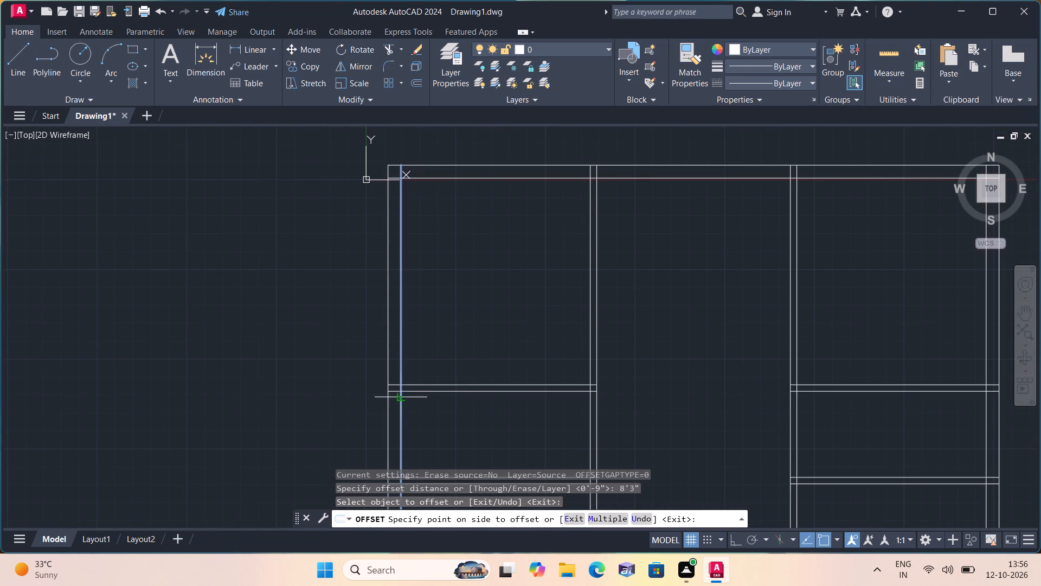
left_click(448, 413)
scroll(406, 381, "down", 1)
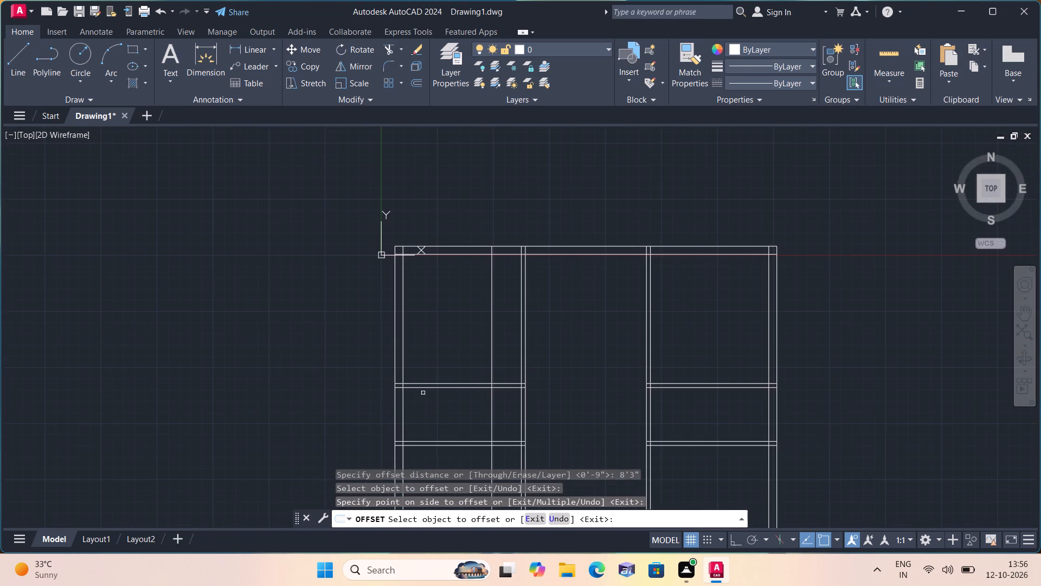
middle_click_drag(440, 404, 409, 353)
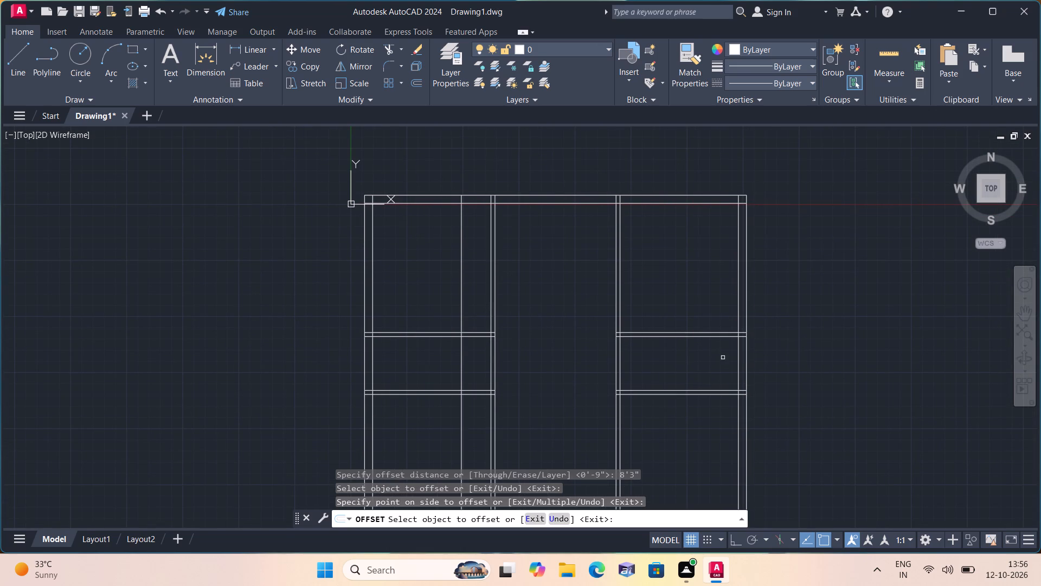
left_click(737, 367)
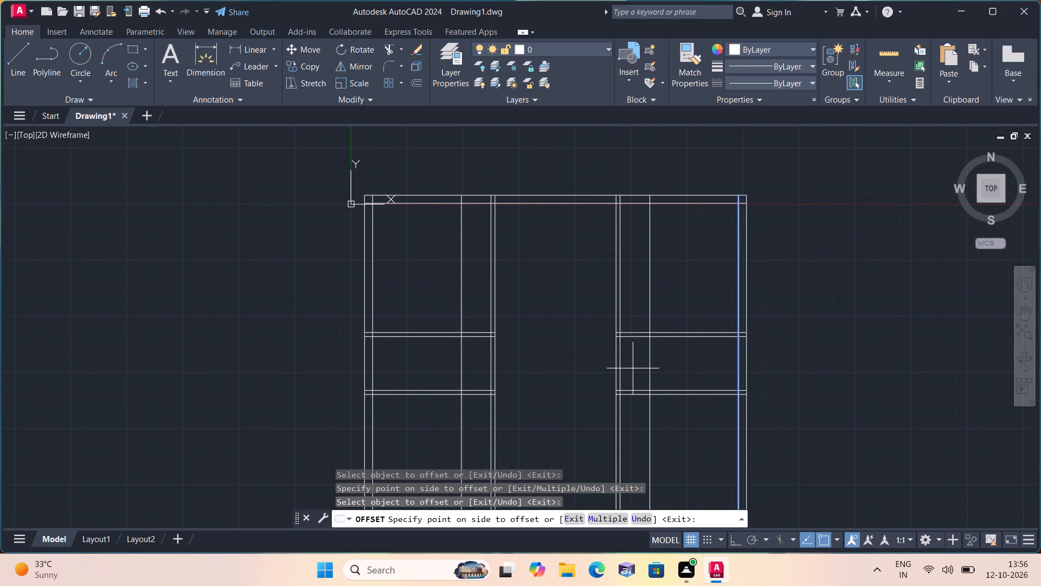
left_click(633, 368)
key("space")
Offset both new vertical lines 4.5" toward the middle column to give these partition walls their thickness.
key("space")
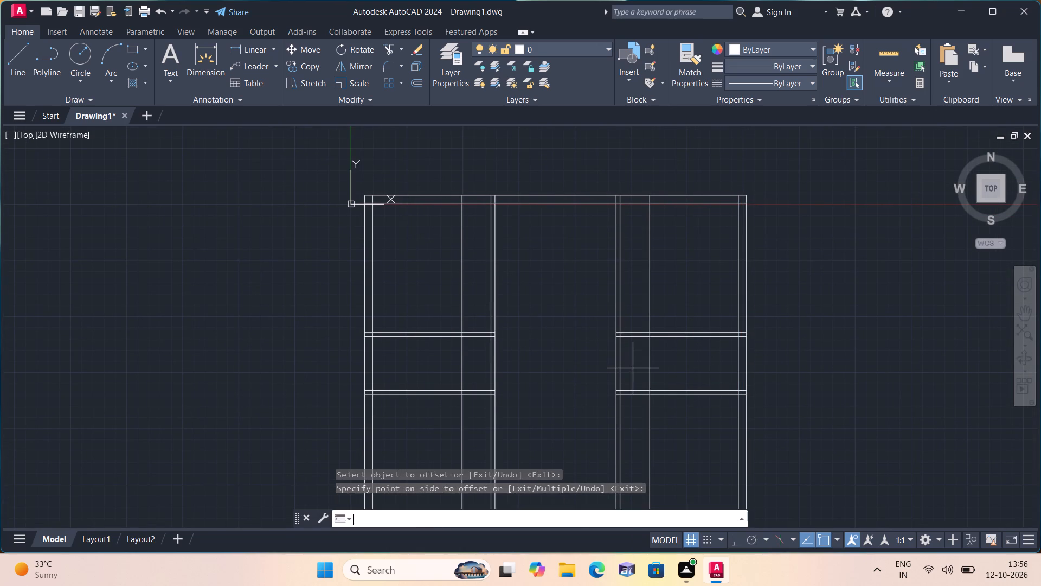
type("4.5\"")
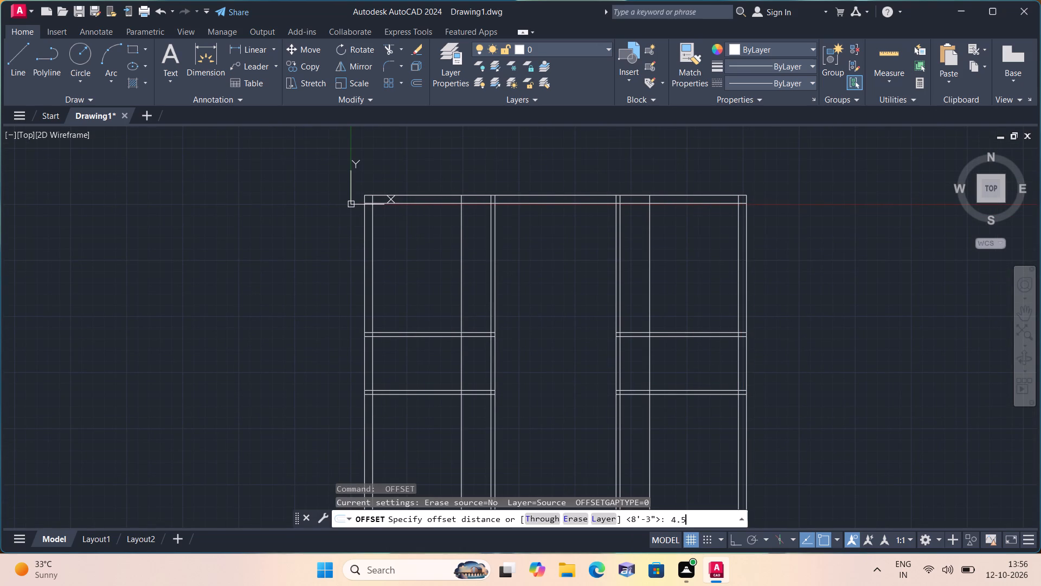
key("space")
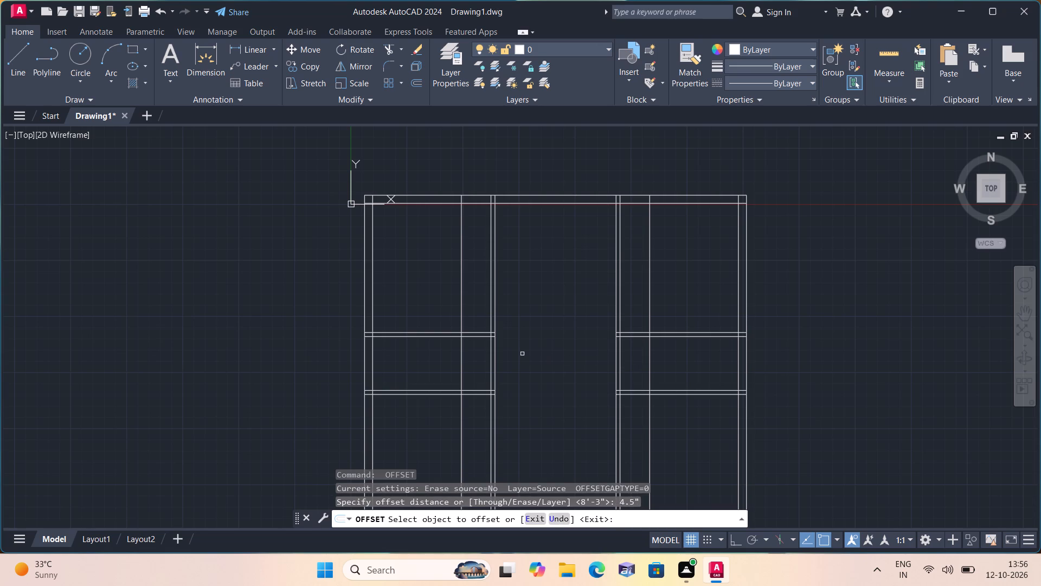
left_click(462, 349)
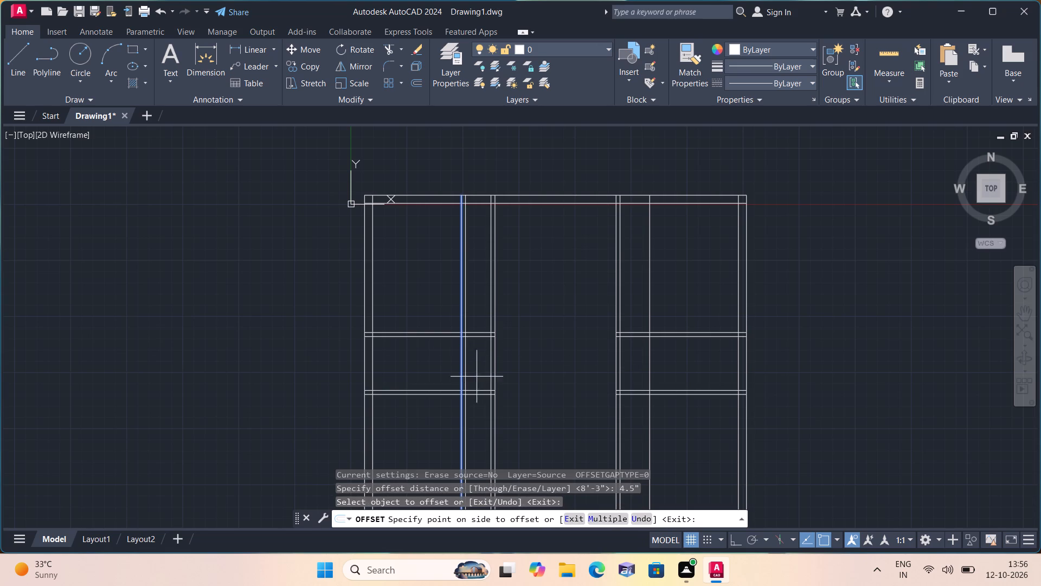
left_click(485, 390)
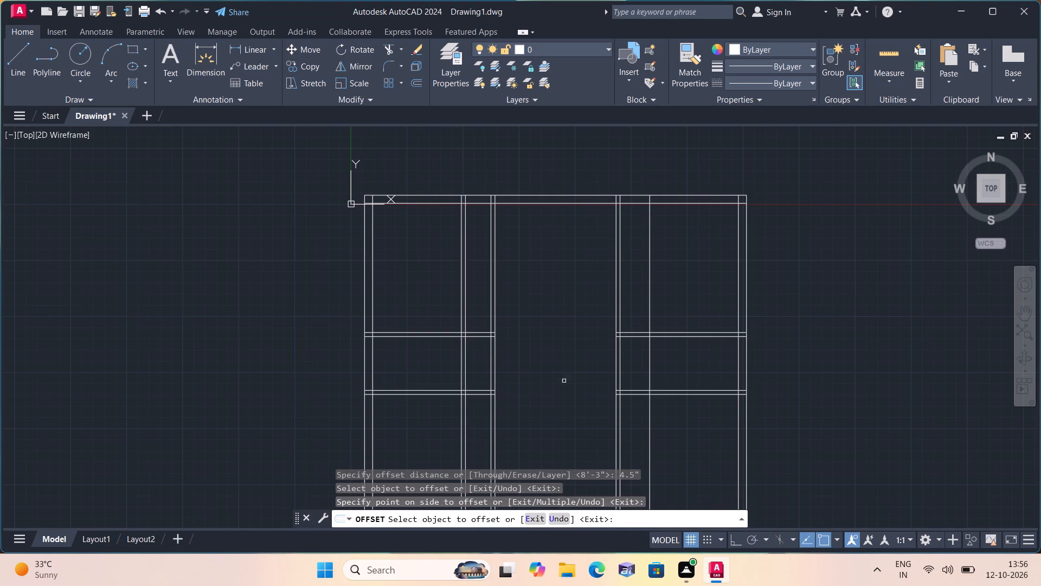
left_click(651, 382)
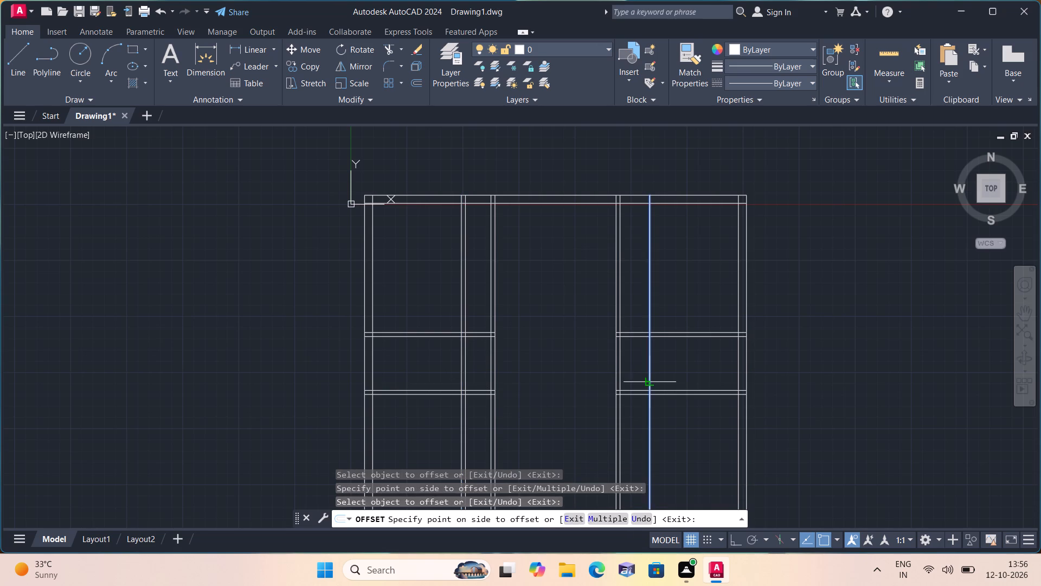
left_click(638, 384)
scroll(638, 384, "down", 1)
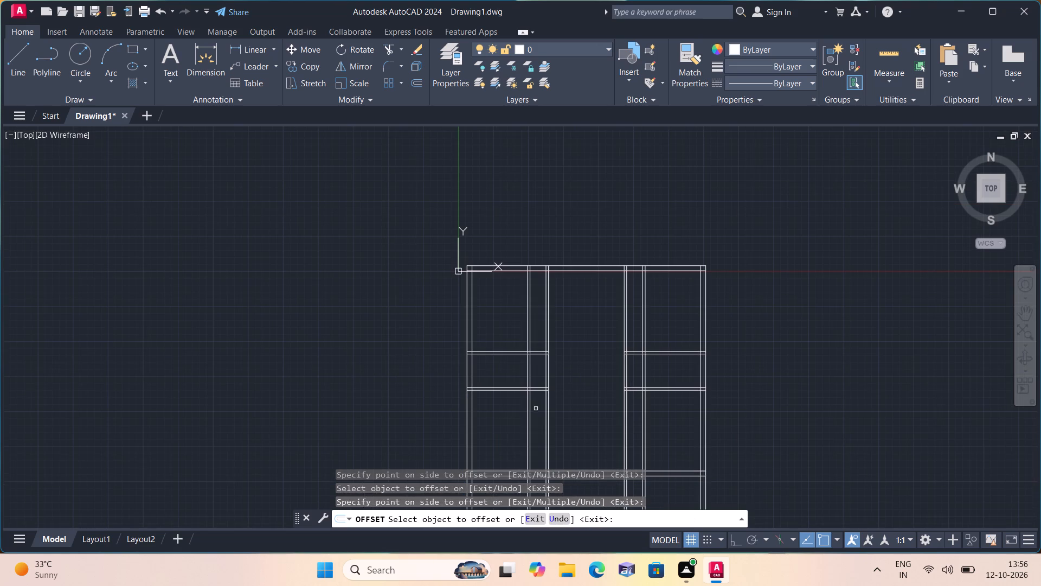
middle_click_drag(535, 420, 497, 327)
scroll(500, 341, "down", 1)
scroll(503, 386, "up", 2)
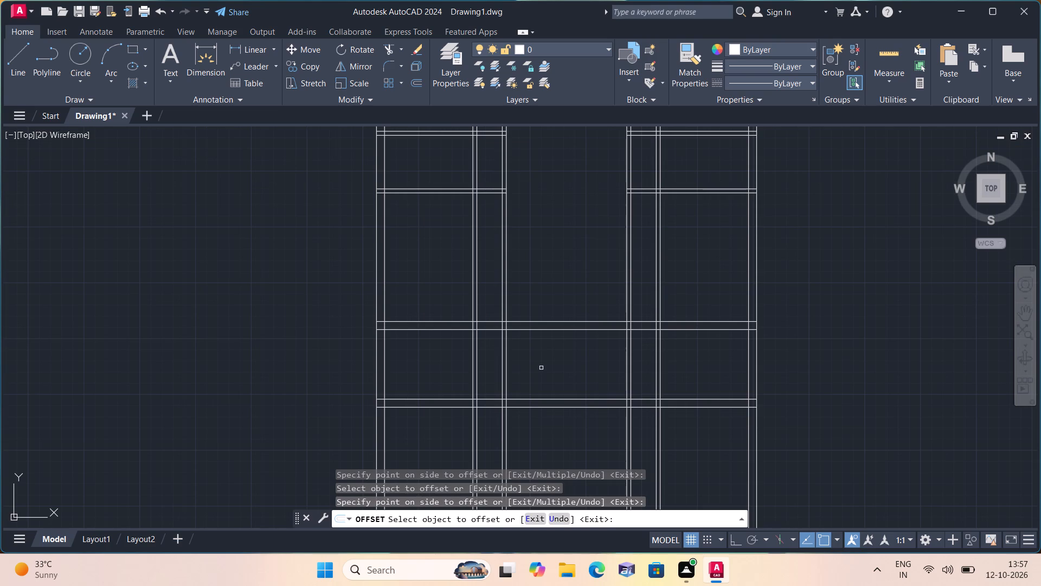
type("tr")
key("Escape")
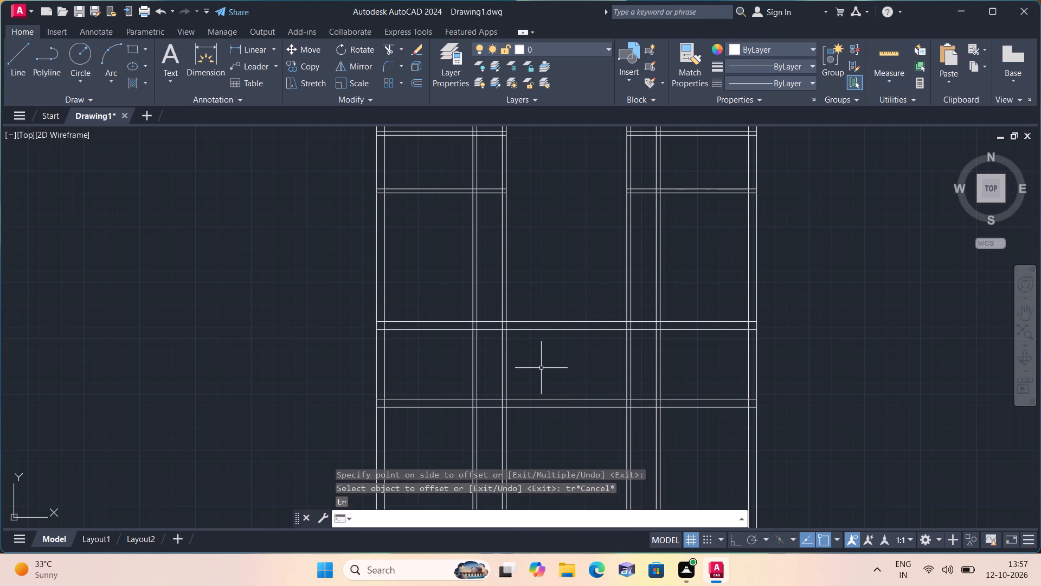
Trim the left column's 4.5" vertical partition lines out of the first row's room, including their stubs inside the top outer wall.
type("tr")
type("im")
key("space")
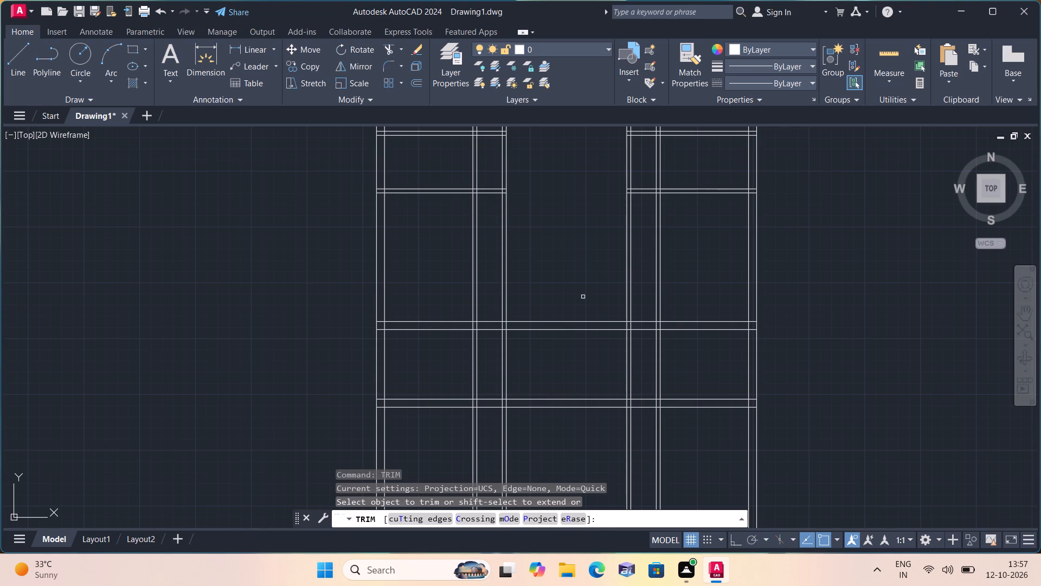
middle_click_drag(586, 262, 599, 456)
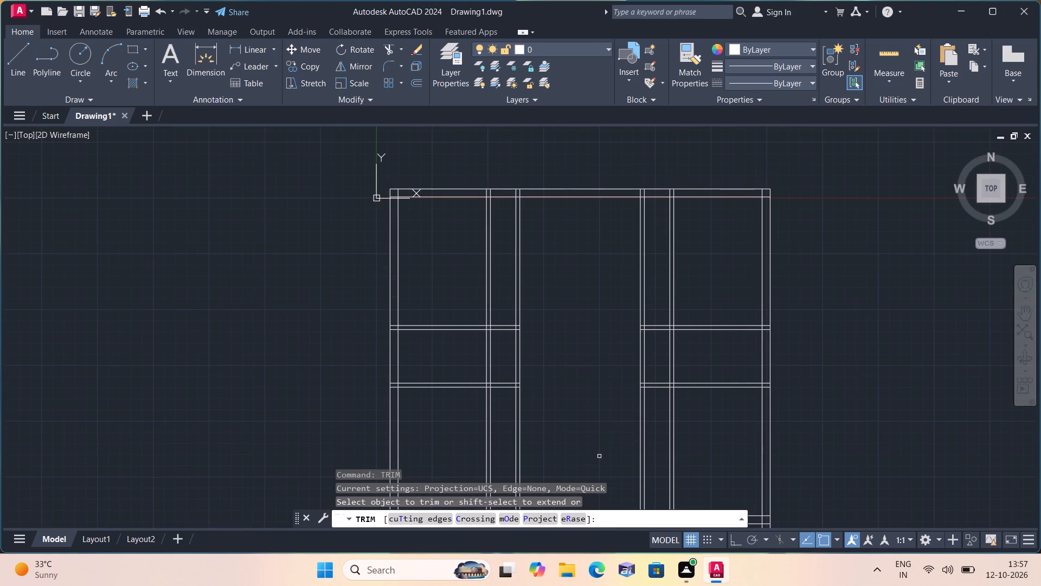
left_click(500, 281)
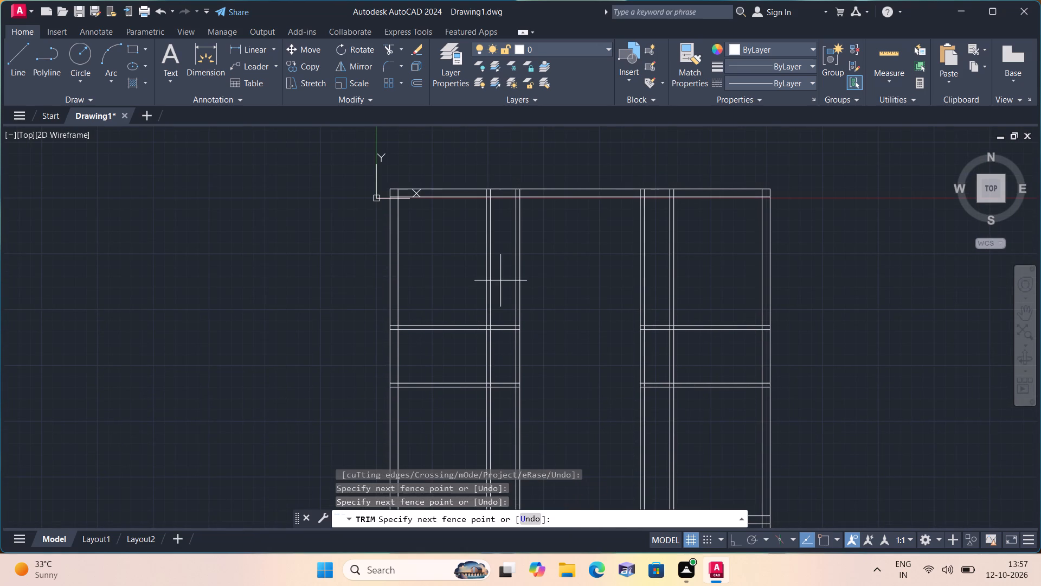
left_click(461, 207)
scroll(498, 196, "up", 2)
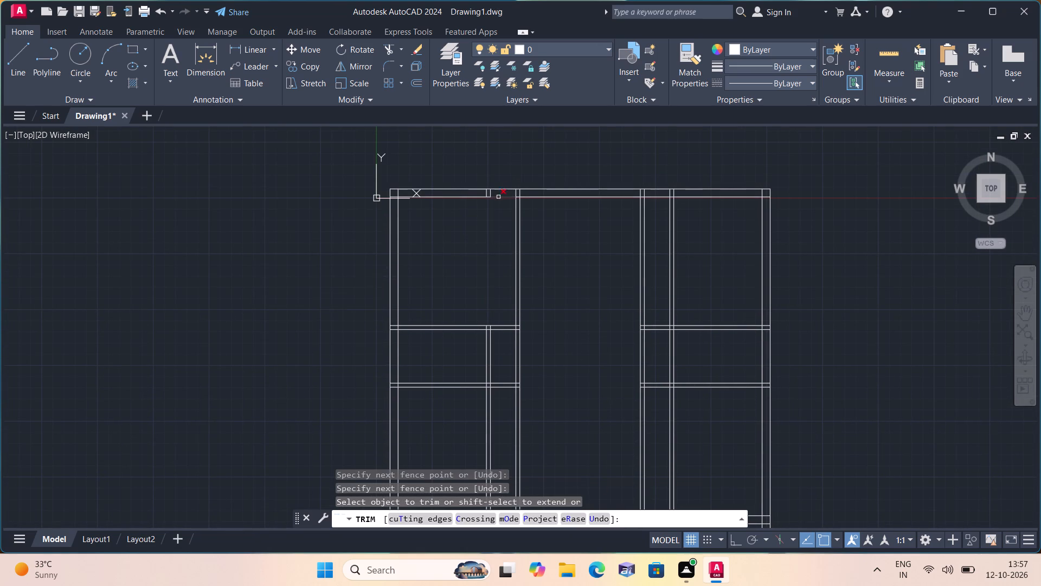
left_click(491, 191)
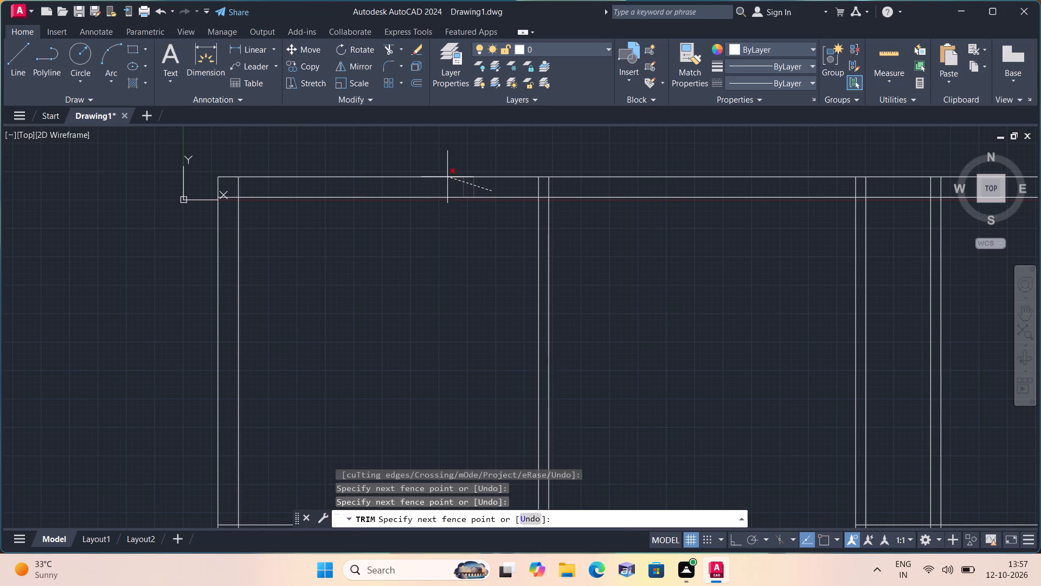
left_click(447, 184)
Trim the left column's 4.5" vertical partition lines out of the third and fourth rows, including the stubs inside the 9" wall between them.
scroll(447, 184, "down", 1)
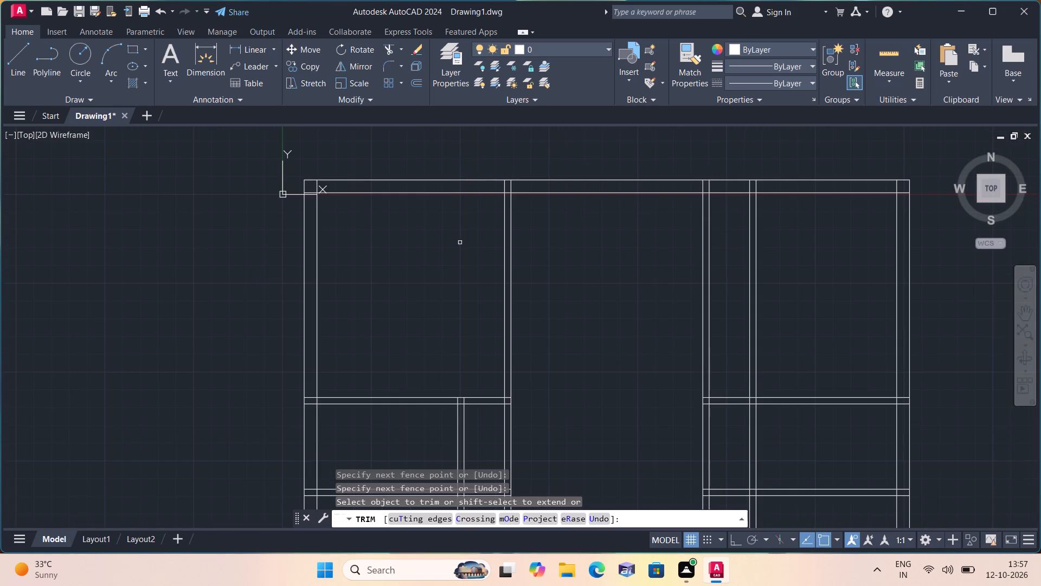
middle_click_drag(441, 279, 434, 242)
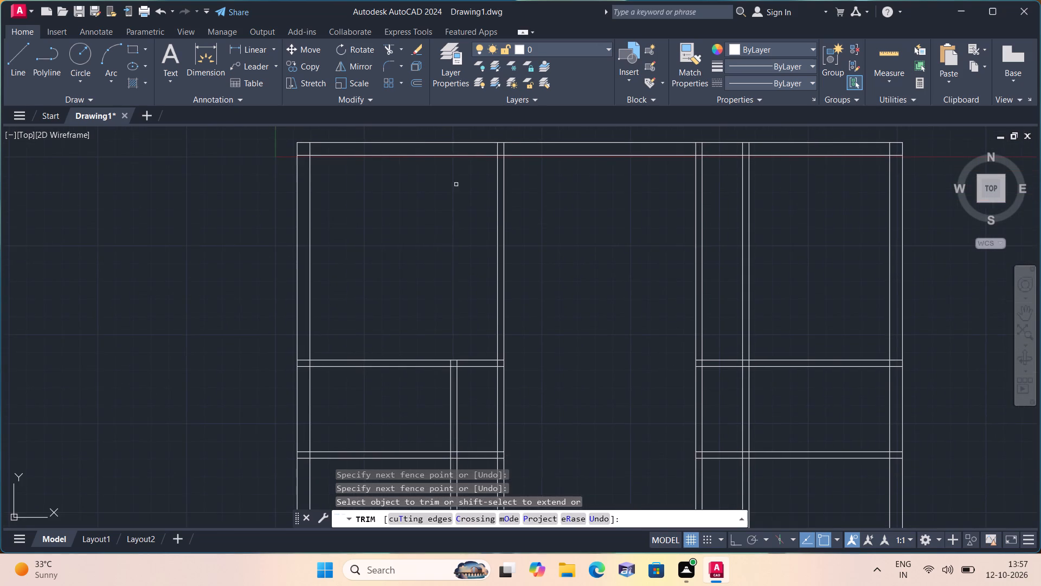
scroll(458, 194, "down", 1)
scroll(521, 328, "down", 1)
middle_click_drag(540, 355, 538, 259)
scroll(538, 259, "down", 1)
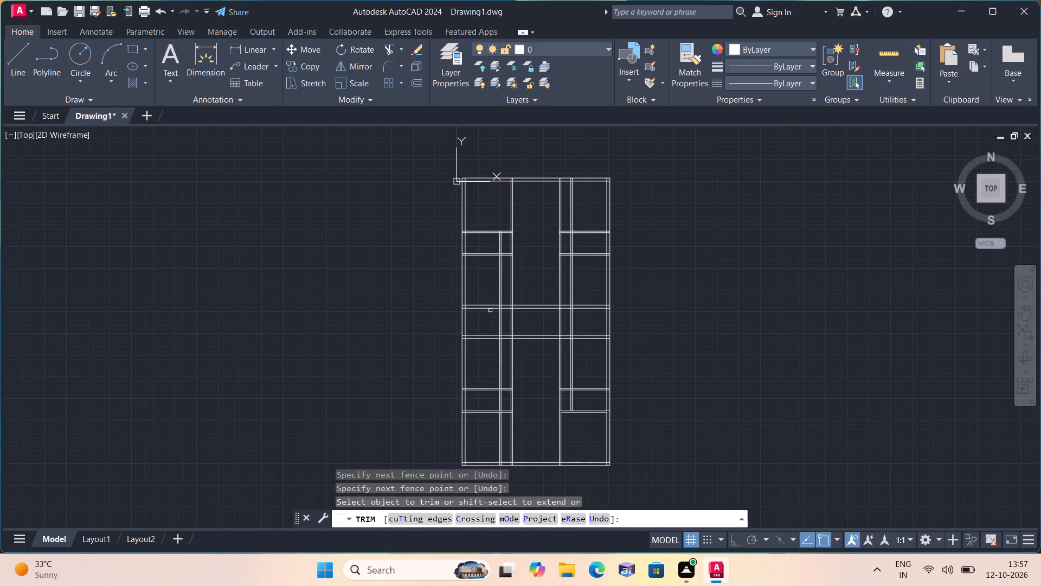
scroll(481, 315, "up", 1)
left_click(522, 290)
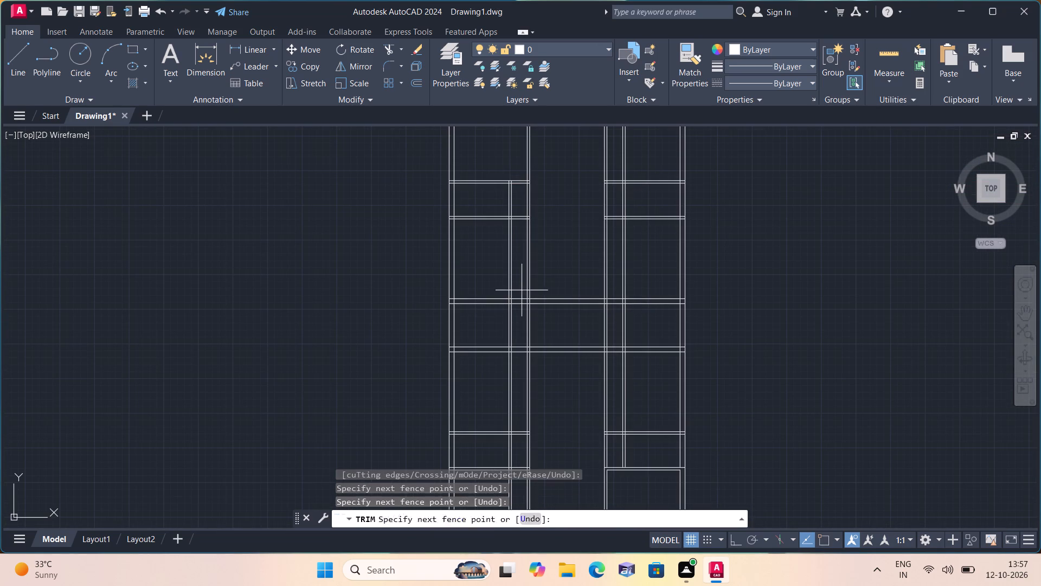
left_click(487, 269)
left_click(518, 324)
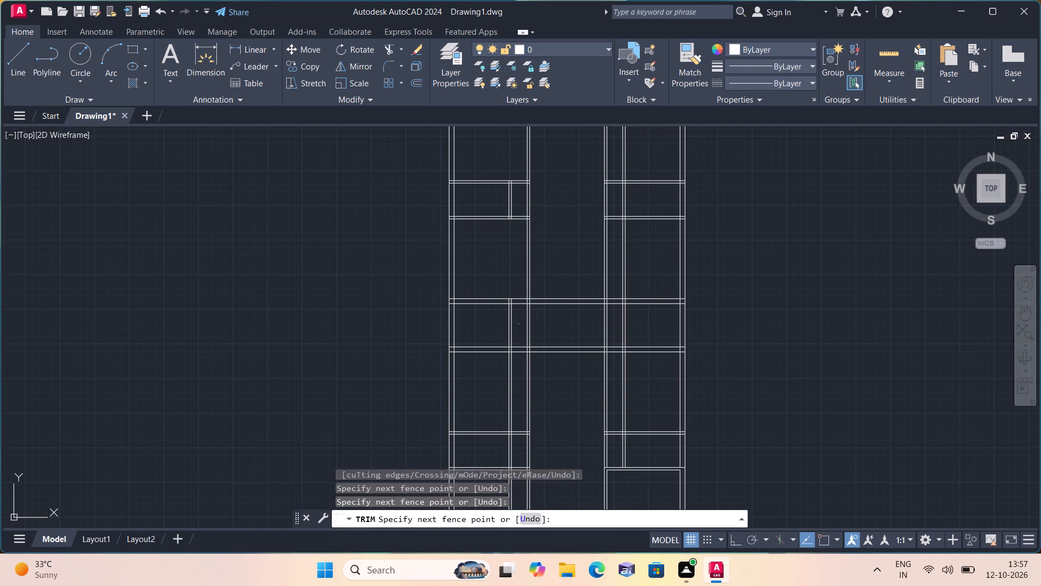
left_click(495, 305)
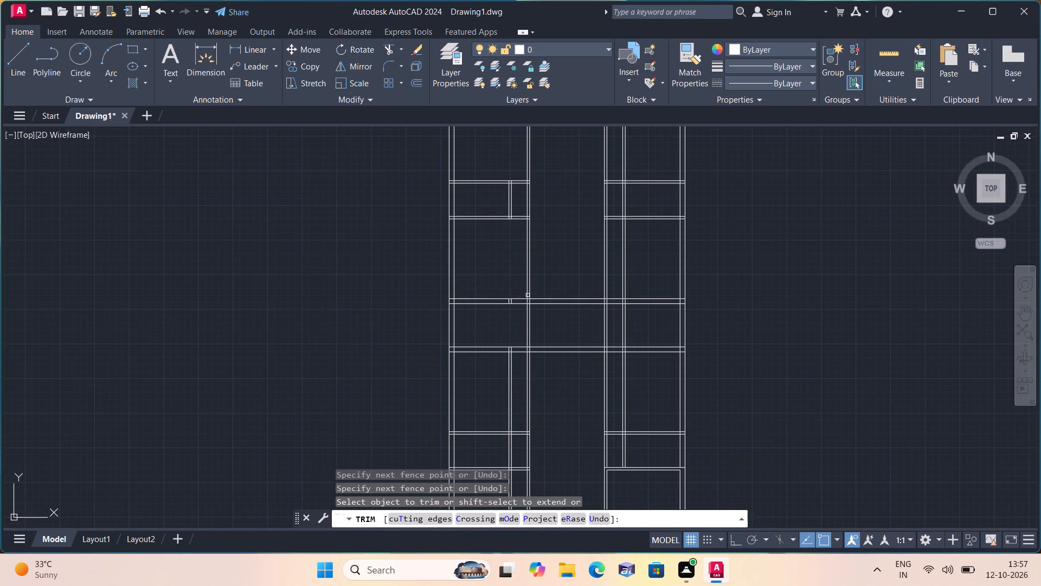
scroll(517, 295, "up", 2)
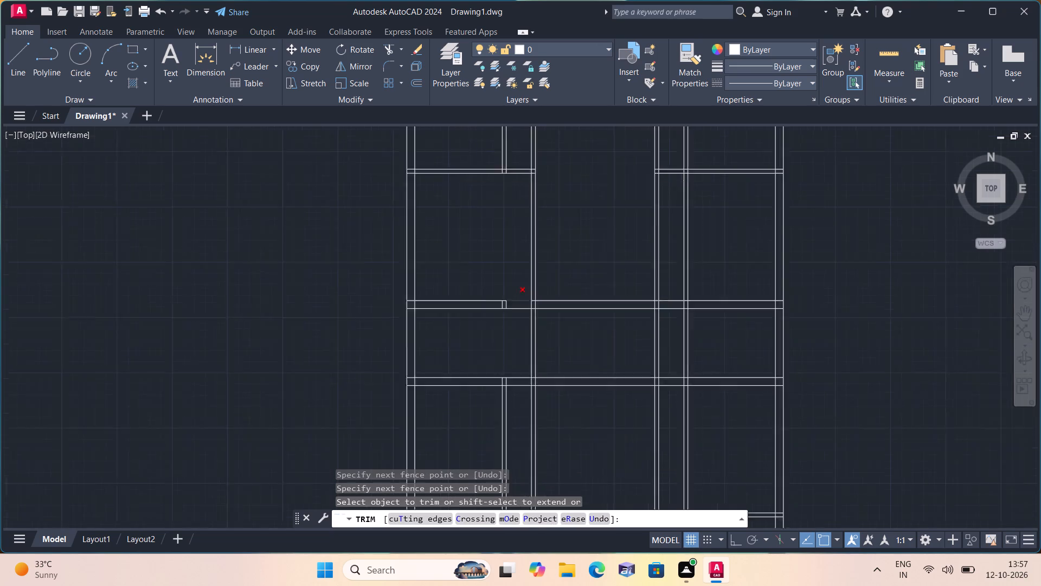
scroll(509, 303, "up", 1)
left_click(501, 317)
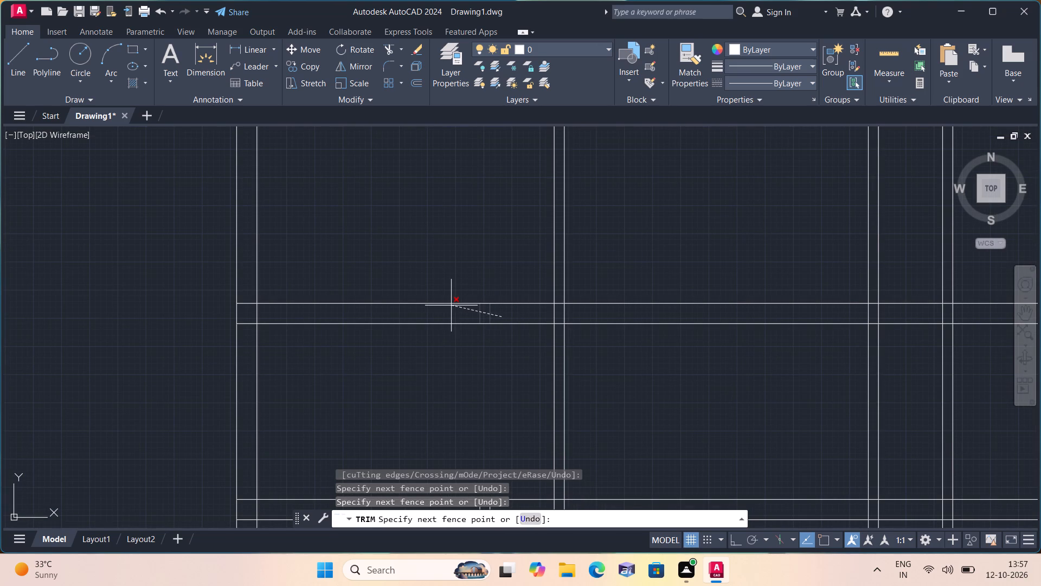
left_click(452, 311)
Trim the remaining vertical wall lines crossing the fourth row, leaving it open between the outer side walls.
scroll(452, 312, "down", 4)
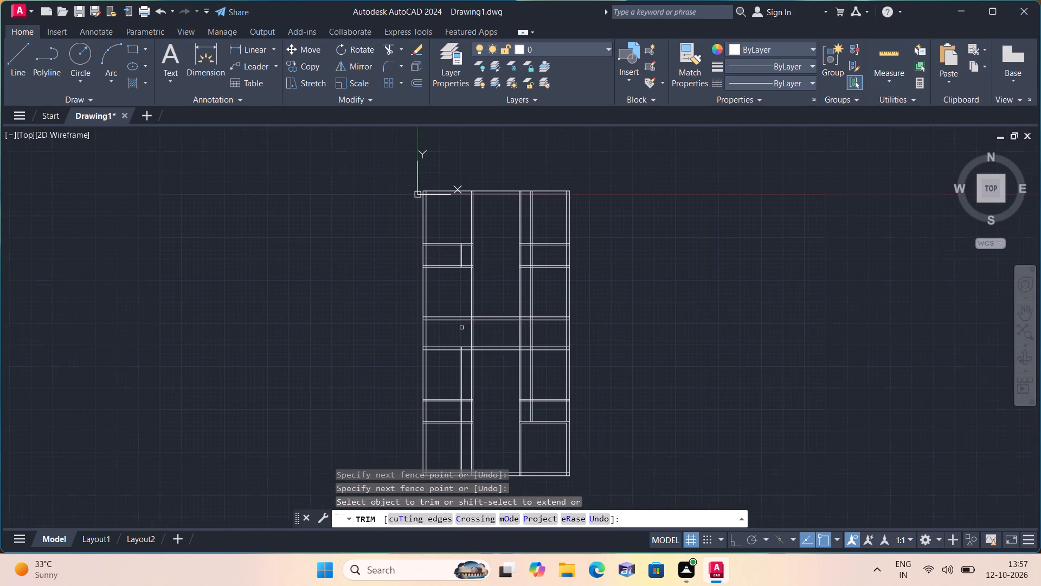
left_click(463, 332)
scroll(542, 333, "up", 1)
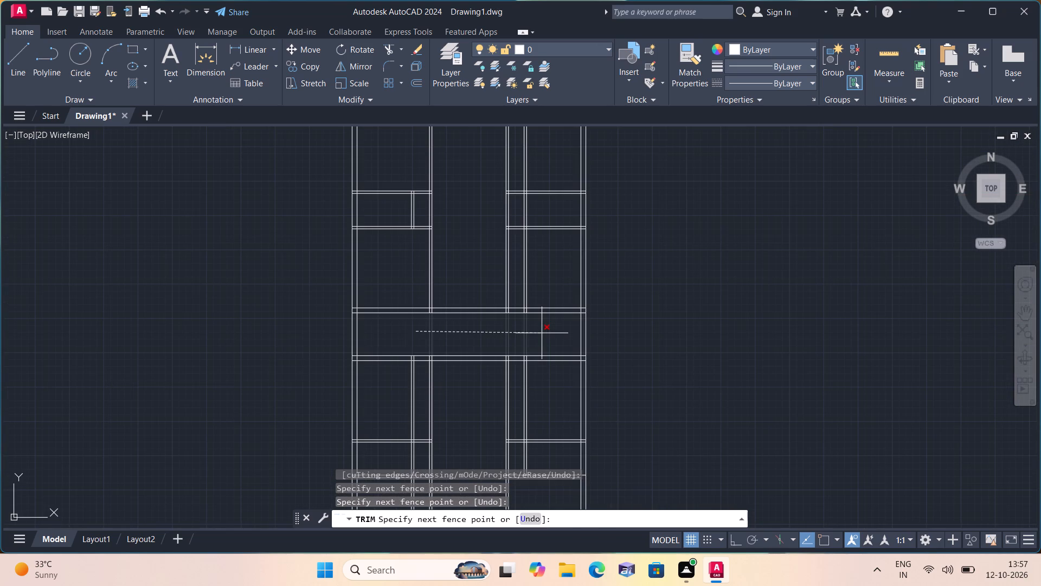
left_click(542, 333)
Trim the right column's vertical partition lines out of the third row's room, including their stubs inside the 9" wall below it.
middle_click_drag(542, 333, 564, 402)
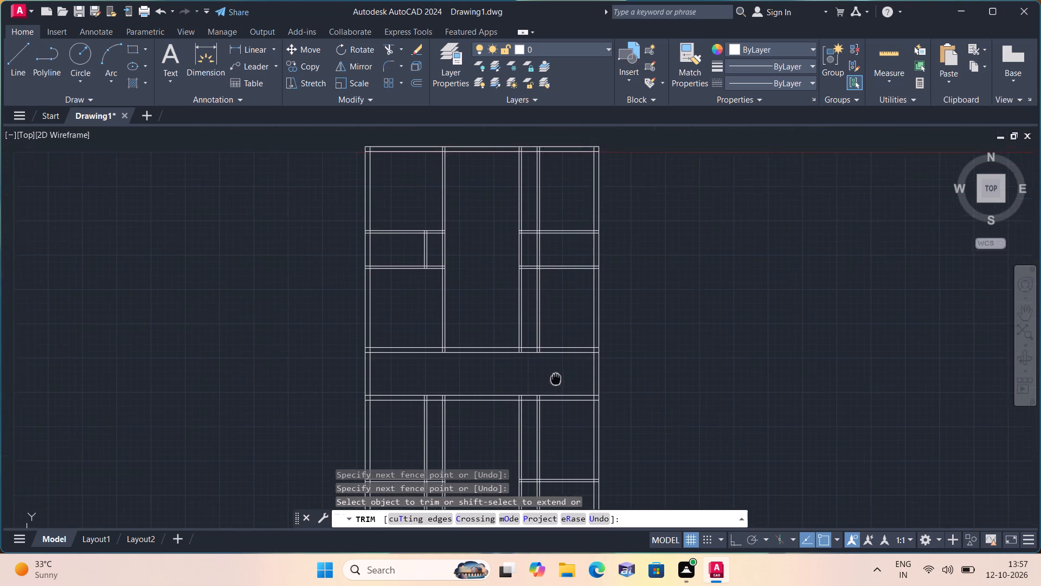
middle_click_drag(564, 402, 575, 438)
scroll(583, 384, "up", 2)
left_click(583, 383)
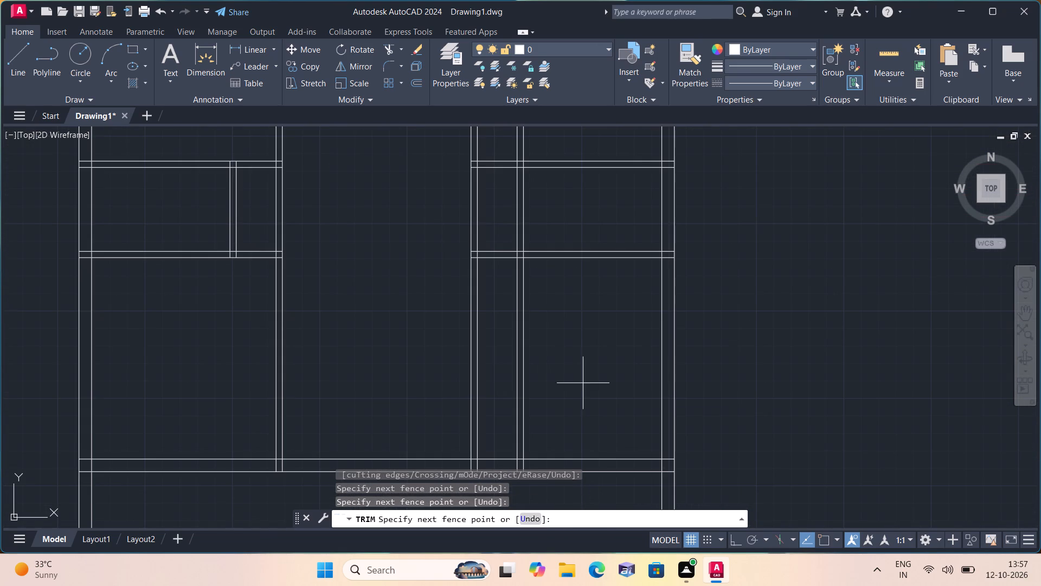
left_click(511, 282)
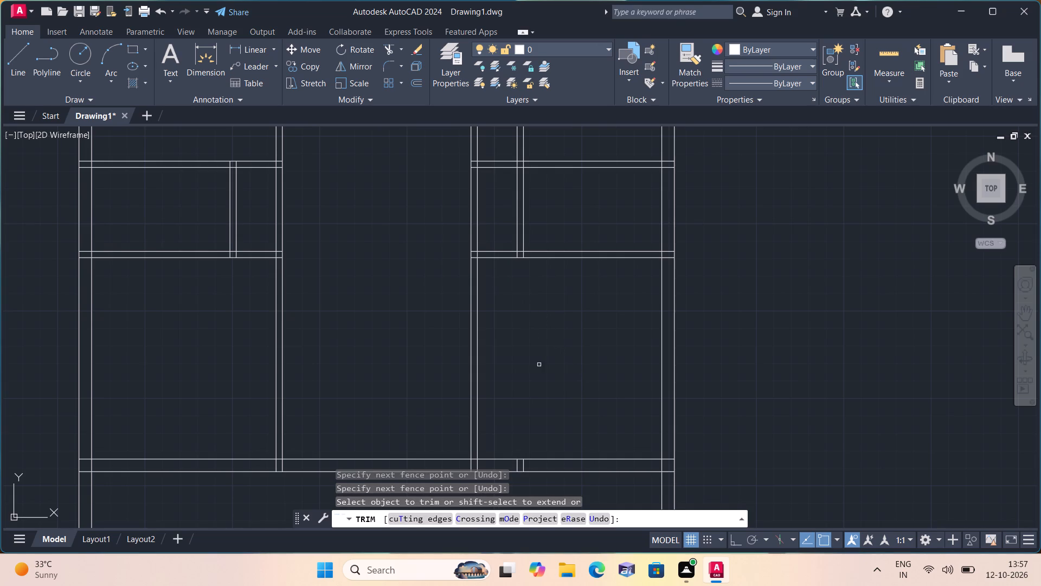
scroll(536, 482, "up", 2)
left_click(528, 456)
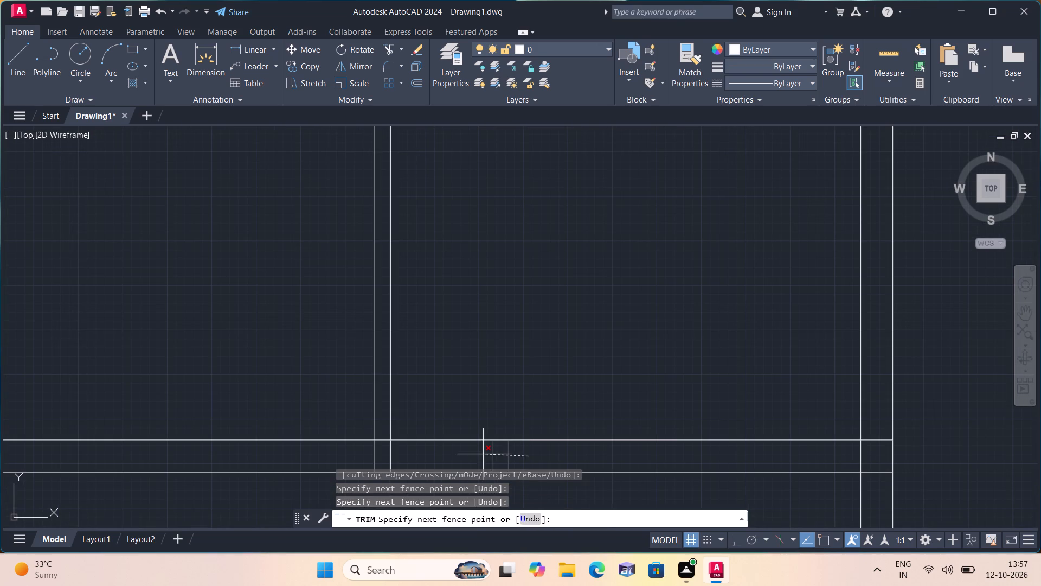
left_click(483, 454)
Trim the right column's vertical partition lines out of the first row's room, including their stubs inside the top outer wall.
scroll(483, 454, "down", 4)
middle_click_drag(520, 373, 538, 433)
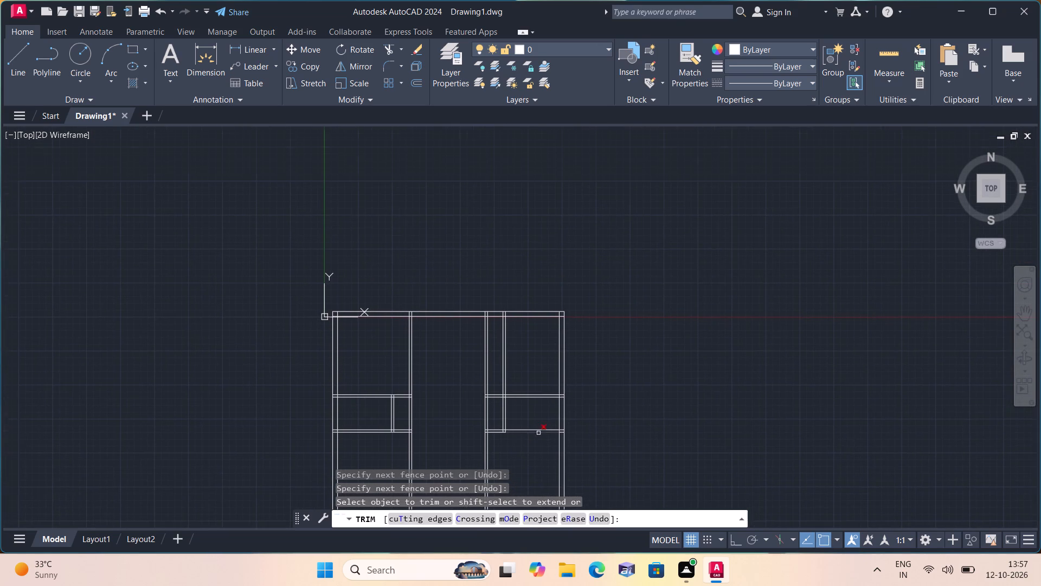
scroll(522, 366, "up", 2)
left_click(522, 366)
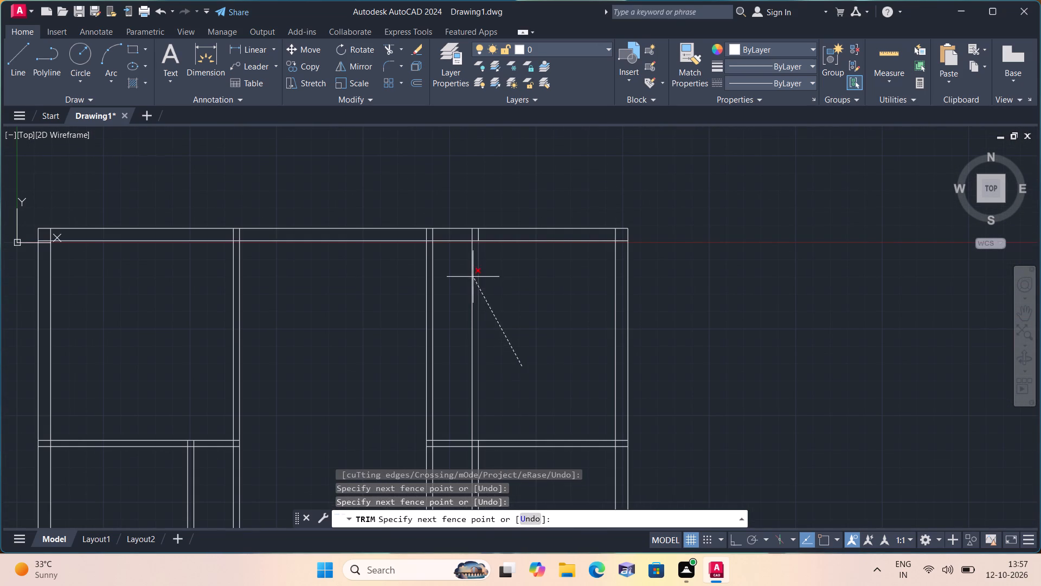
left_click(470, 269)
scroll(473, 248, "up", 2)
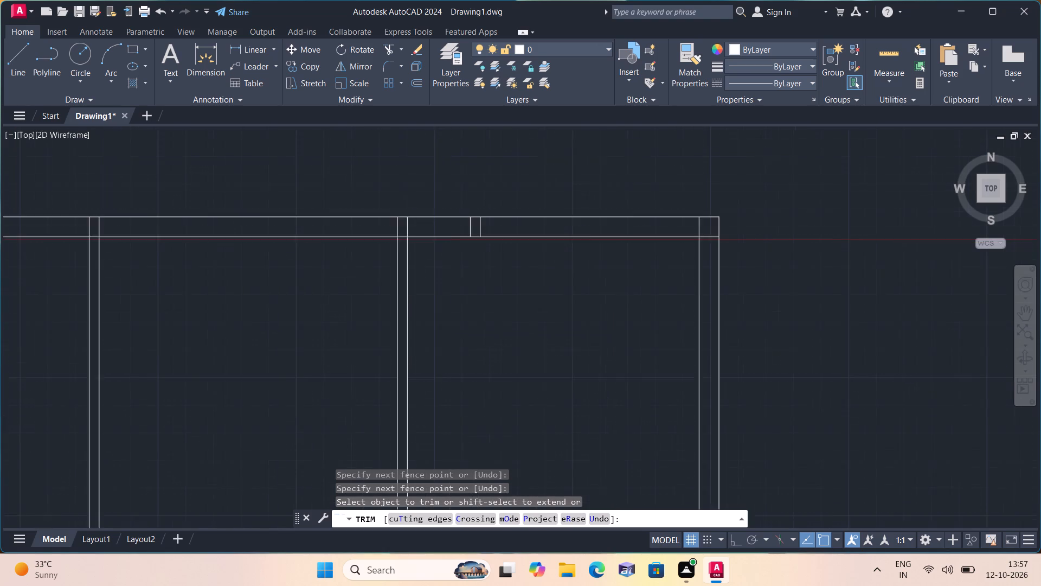
left_click(502, 214)
left_click(438, 213)
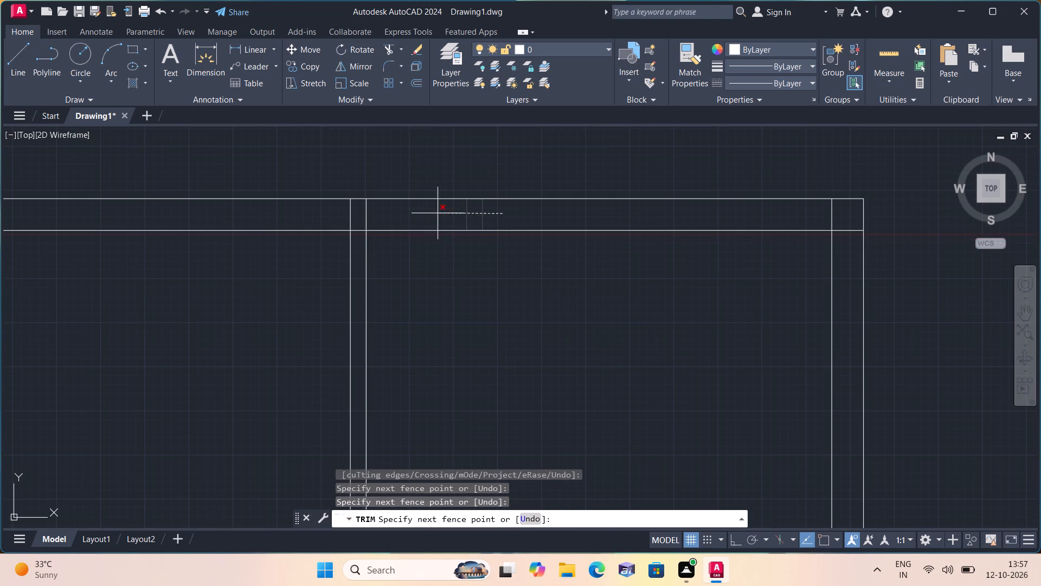
Trim the right column's vertical partition lines out of the fifth row's room, including their stubs inside the 9" wall above it.
scroll(545, 361, "down", 3)
middle_click_drag(721, 416, 715, 343)
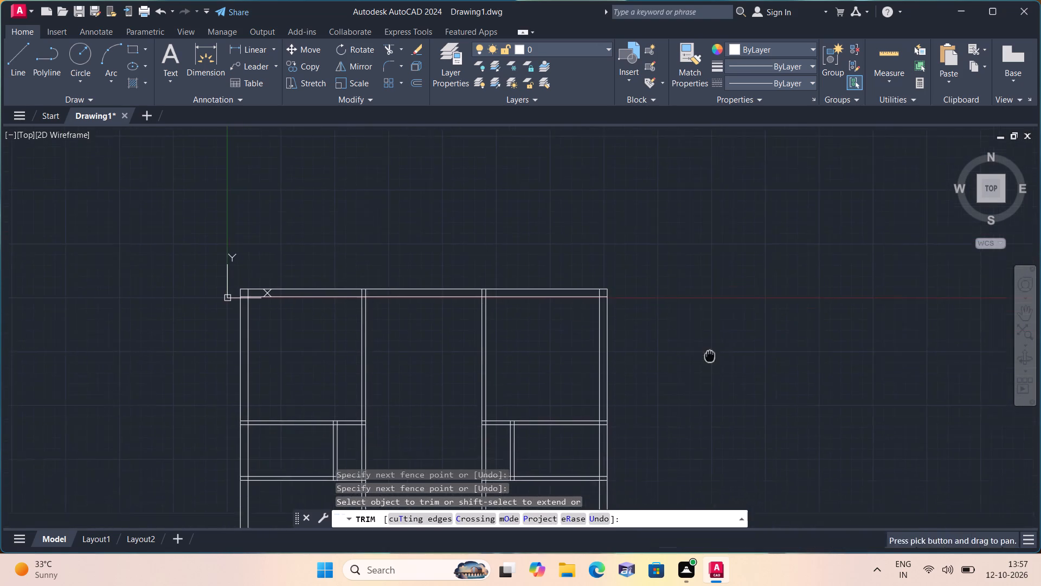
scroll(737, 307, "down", 1)
scroll(744, 445, "up", 1)
middle_click_drag(738, 447, 729, 312)
scroll(731, 423, "down", 1)
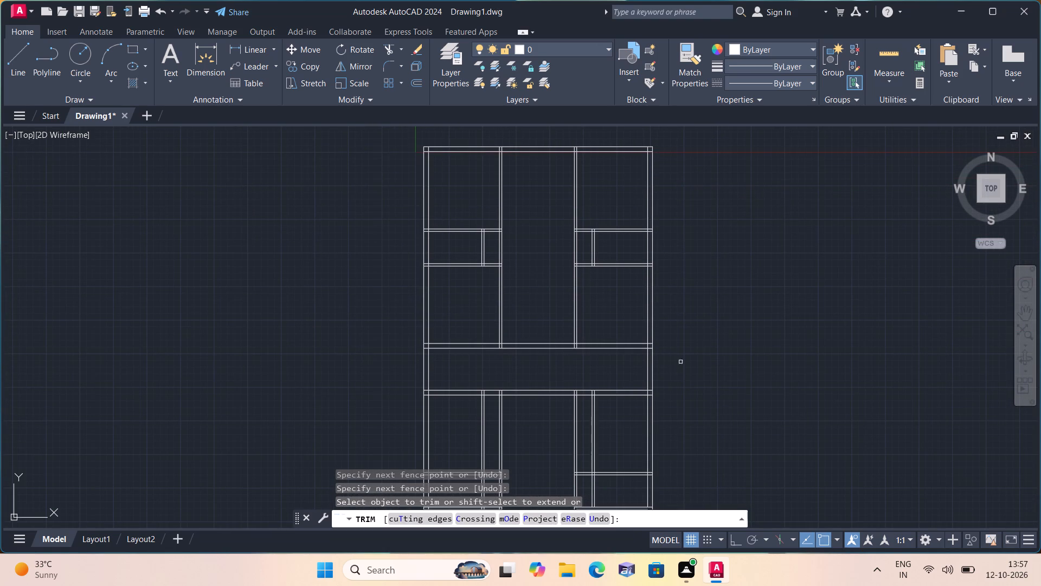
middle_click_drag(607, 422, 624, 317)
scroll(626, 322, "up", 1)
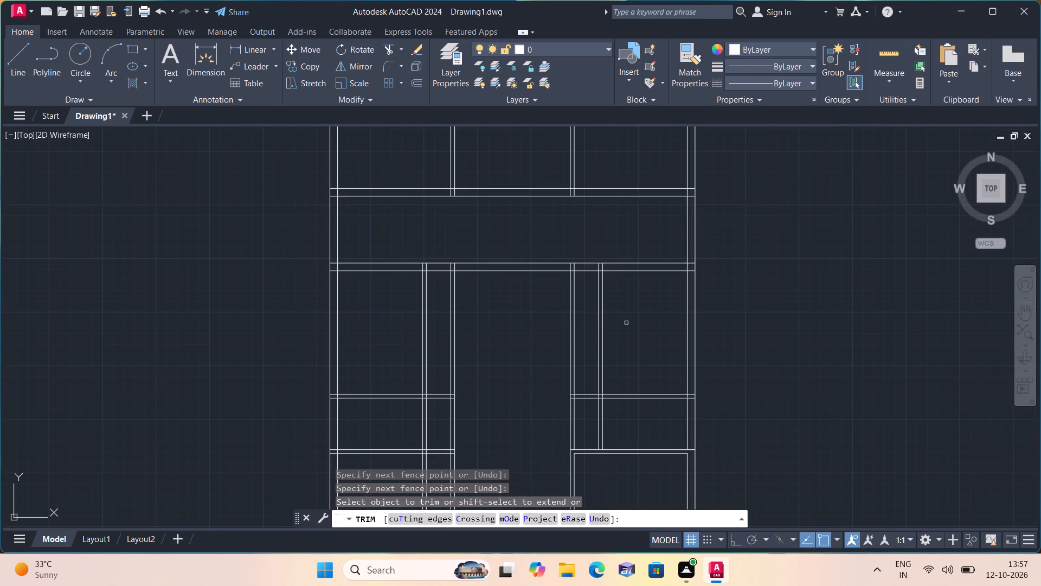
left_click(624, 341)
left_click(594, 277)
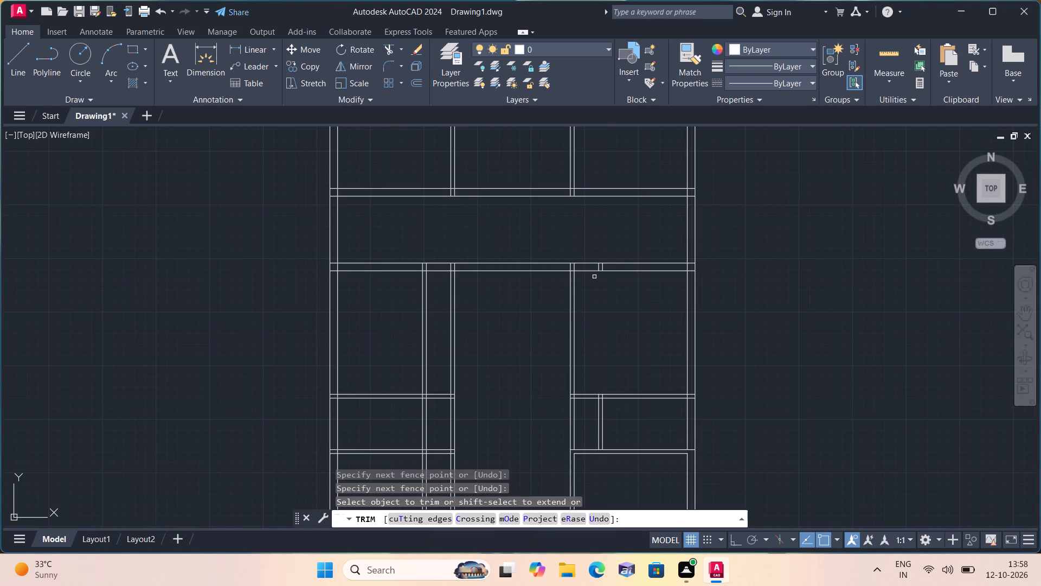
scroll(604, 269, "up", 2)
left_click(605, 269)
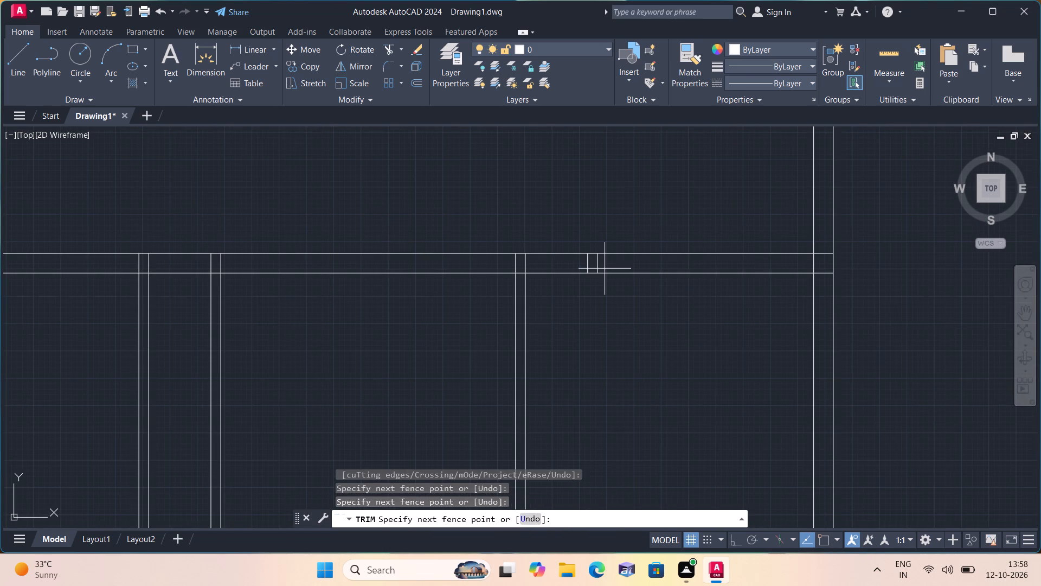
left_click(584, 264)
Trim the left column's vertical partition lines out of the fifth row's room and the 9" wall above it.
scroll(618, 307, "down", 1)
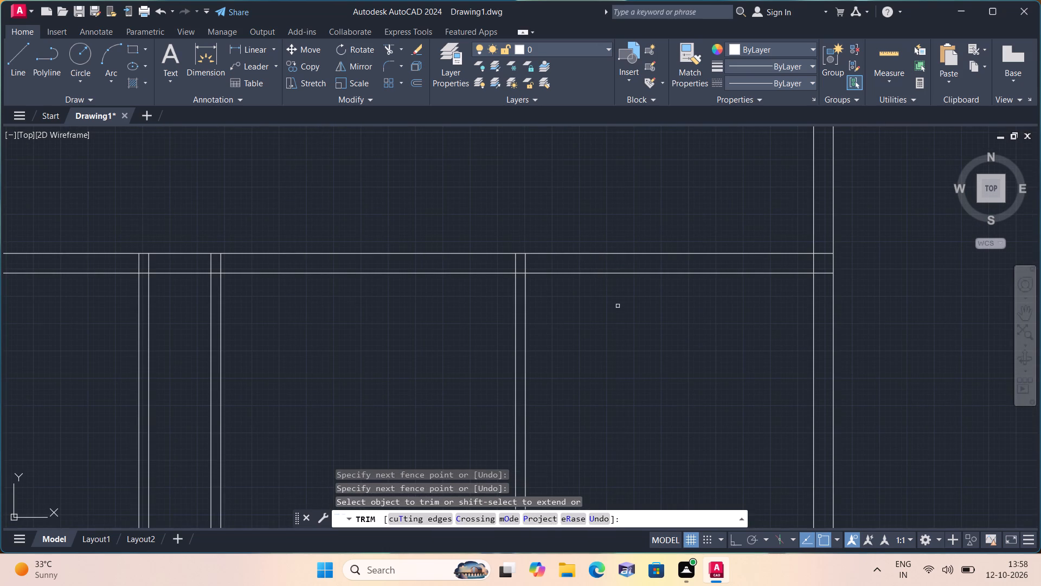
scroll(326, 287, "up", 2)
left_click(332, 273)
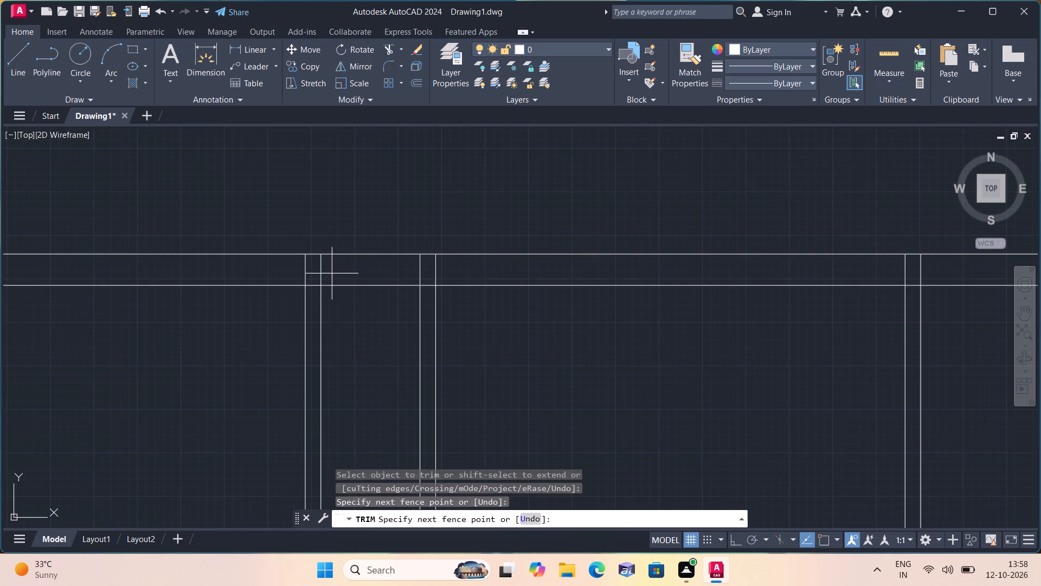
left_click(273, 267)
scroll(282, 284, "down", 2)
middle_click_drag(303, 358, 303, 358)
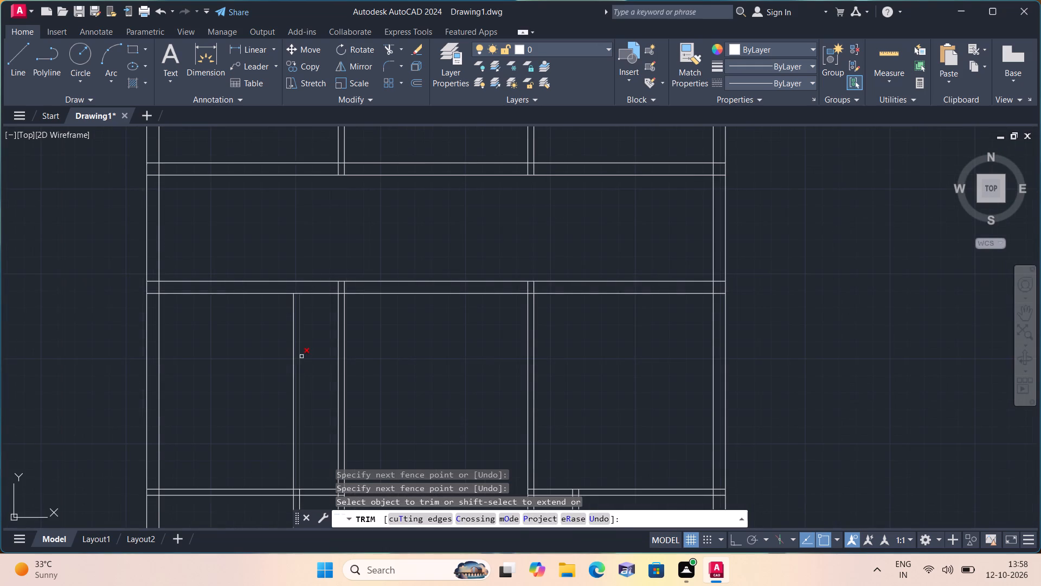
middle_click_drag(303, 358, 458, 257)
left_click(457, 266)
left_click(439, 248)
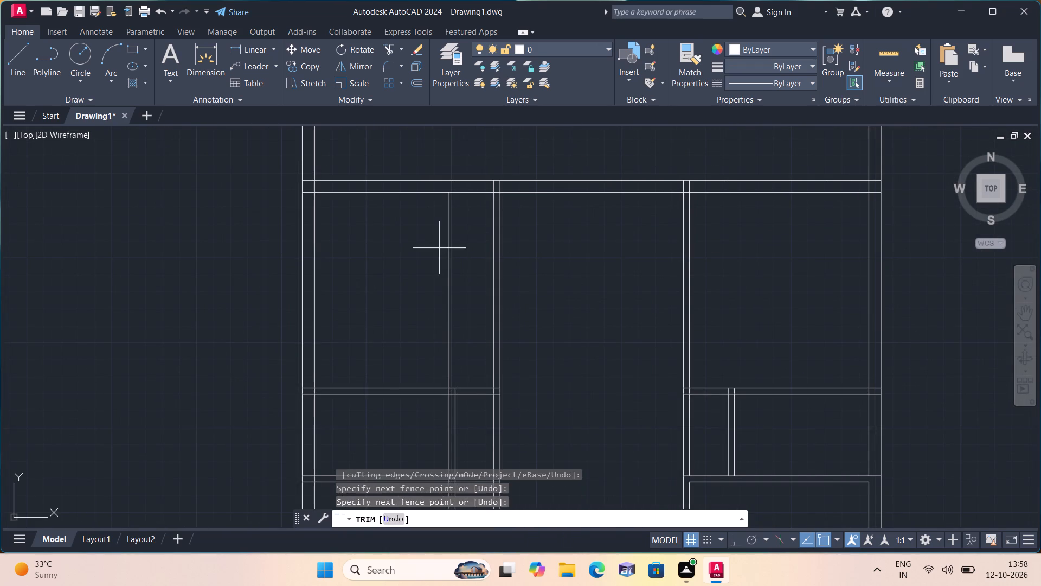
left_click(475, 273)
Trim the left column's vertical partition lines out of the seventh row's room, including their stubs inside the bottom outer wall.
scroll(433, 292, "down", 2)
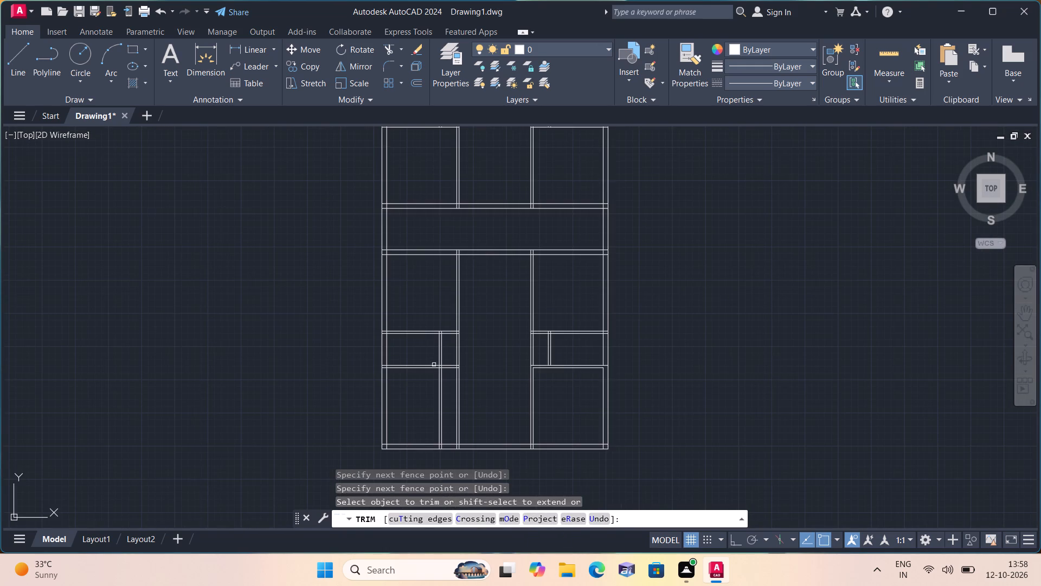
left_click(447, 404)
left_click(431, 381)
scroll(442, 442, "up", 2)
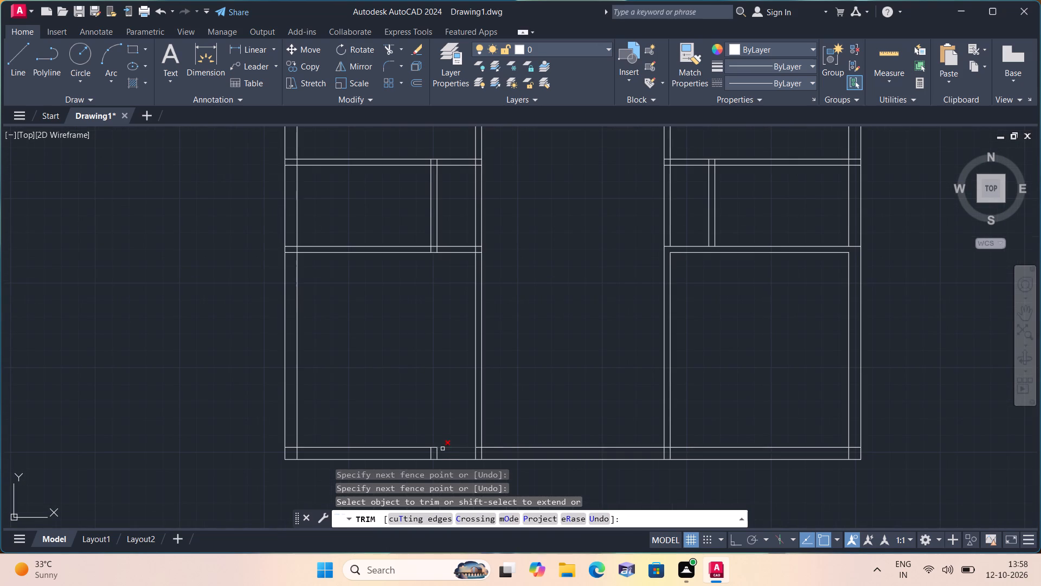
left_click(443, 449)
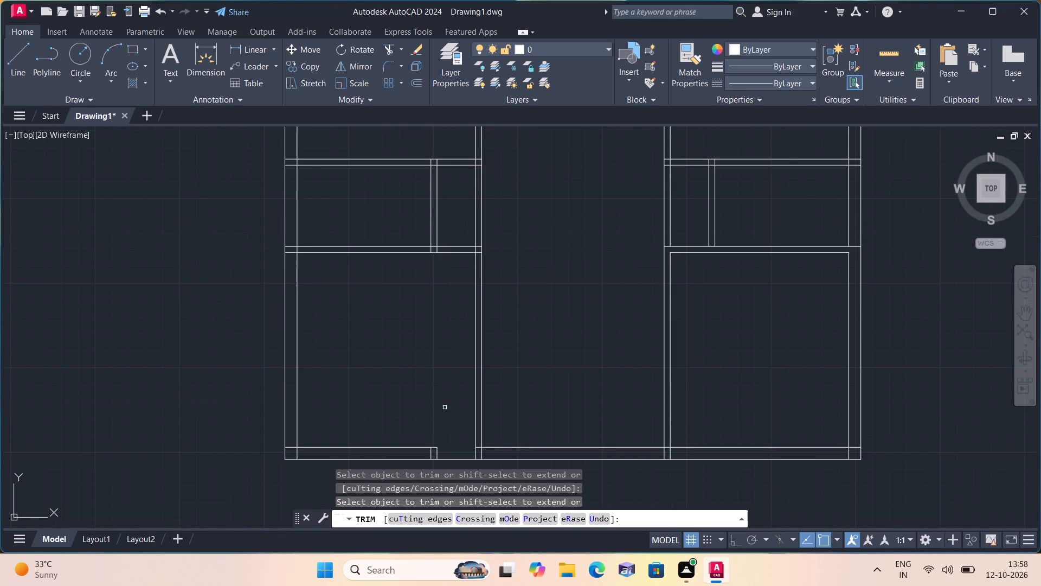
key("ctrl+z")
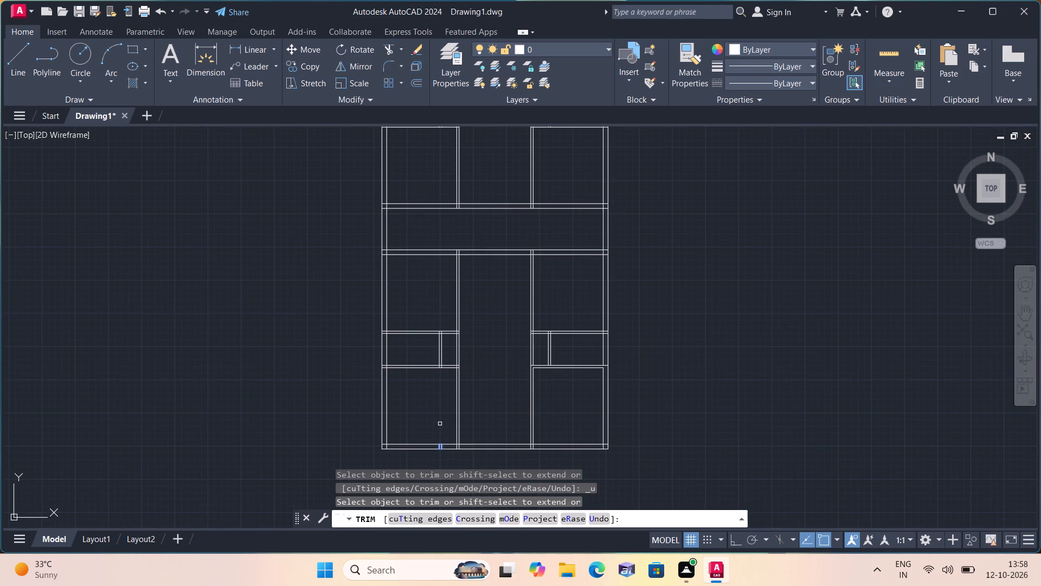
scroll(438, 445, "up", 3)
left_click(430, 447)
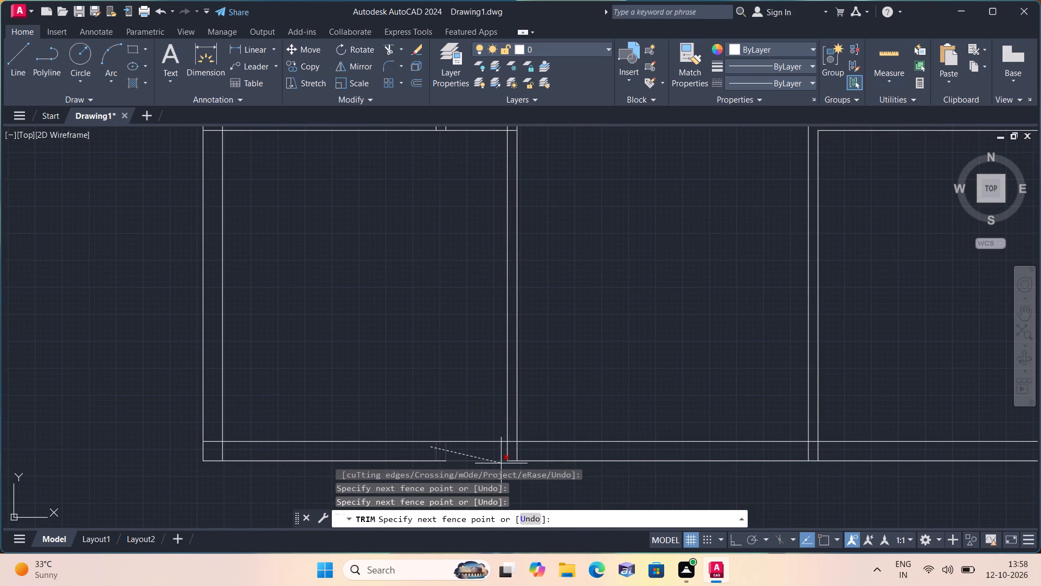
left_click(479, 451)
scroll(479, 451, "down", 2)
scroll(597, 432, "down", 1)
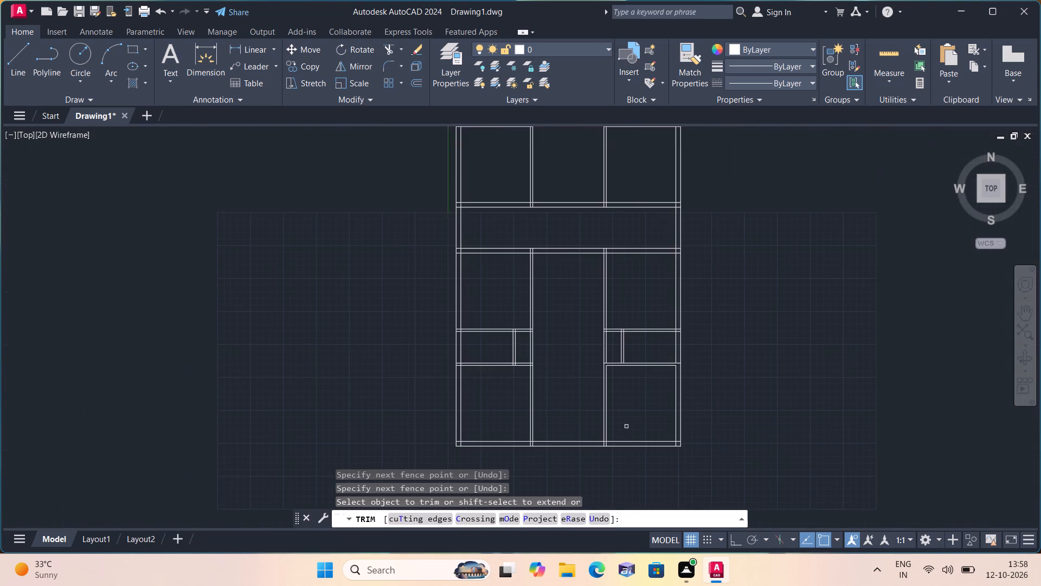
scroll(737, 403, "down", 1)
middle_click_drag(737, 402, 711, 524)
key("Escape")
scroll(741, 466, "up", 1)
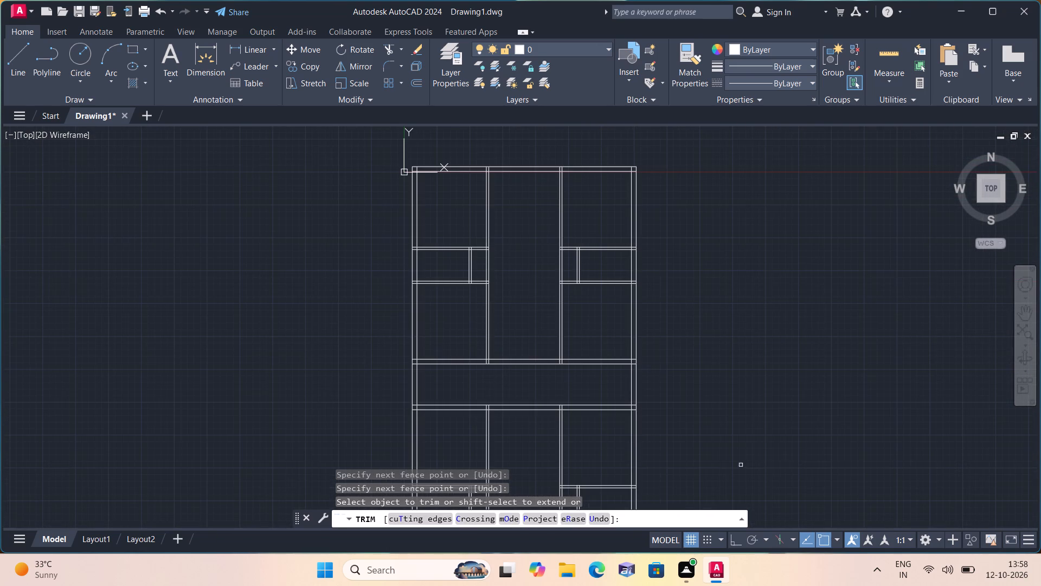
middle_click_drag(728, 456, 670, 398)
key("Escape")
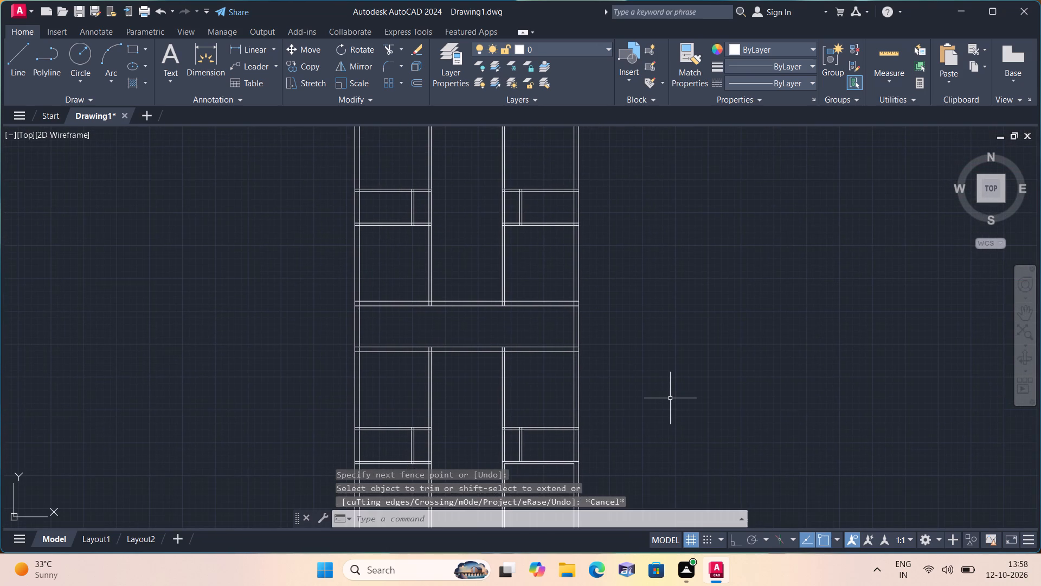
Offset the bottom outer wall's inner line 8' upward across the seventh row.
type("off")
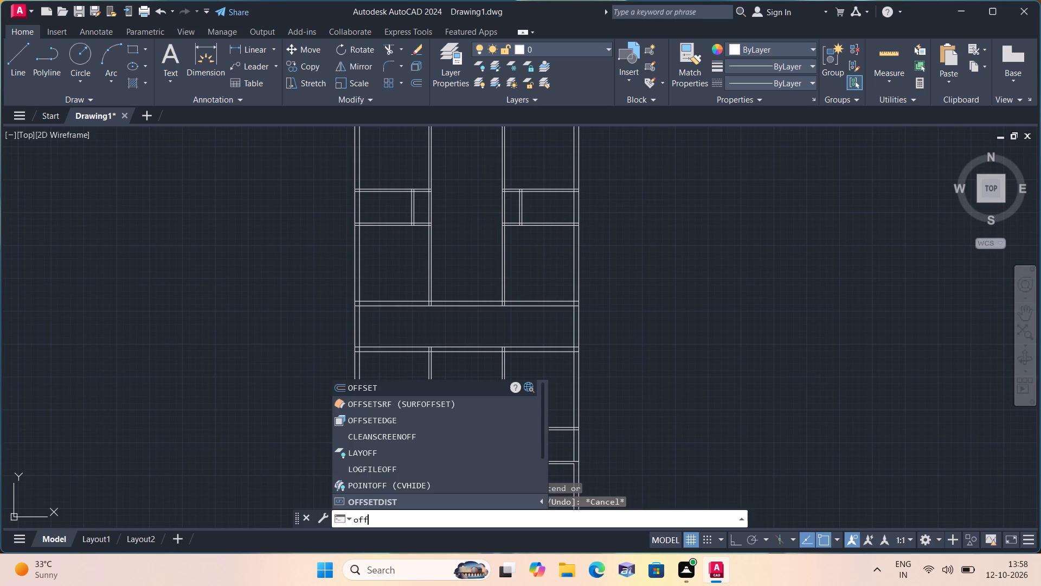
key("space")
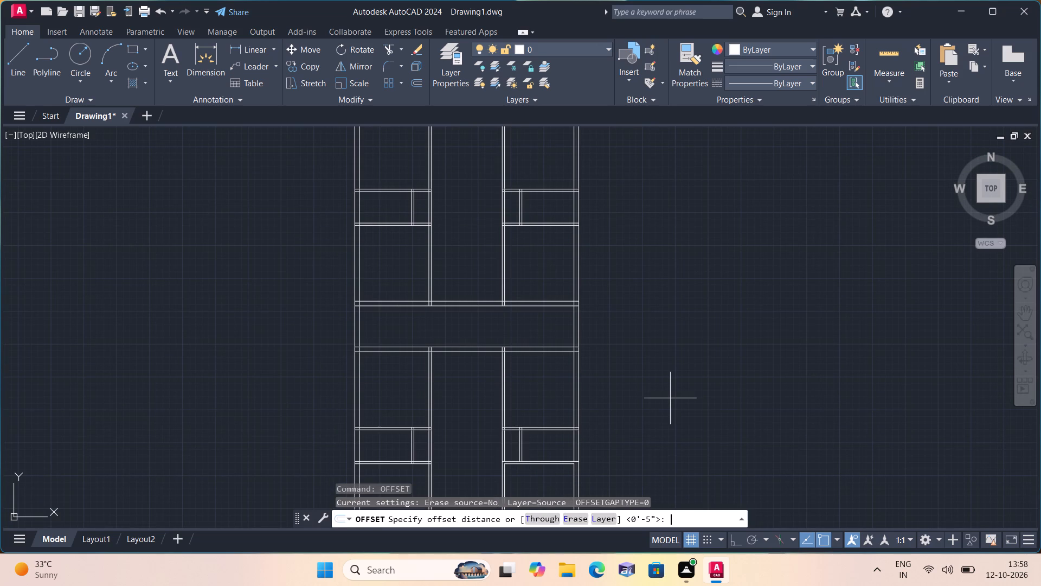
type("12")
key("BackSpace")
key("BackSpace")
type("8'")
key("space")
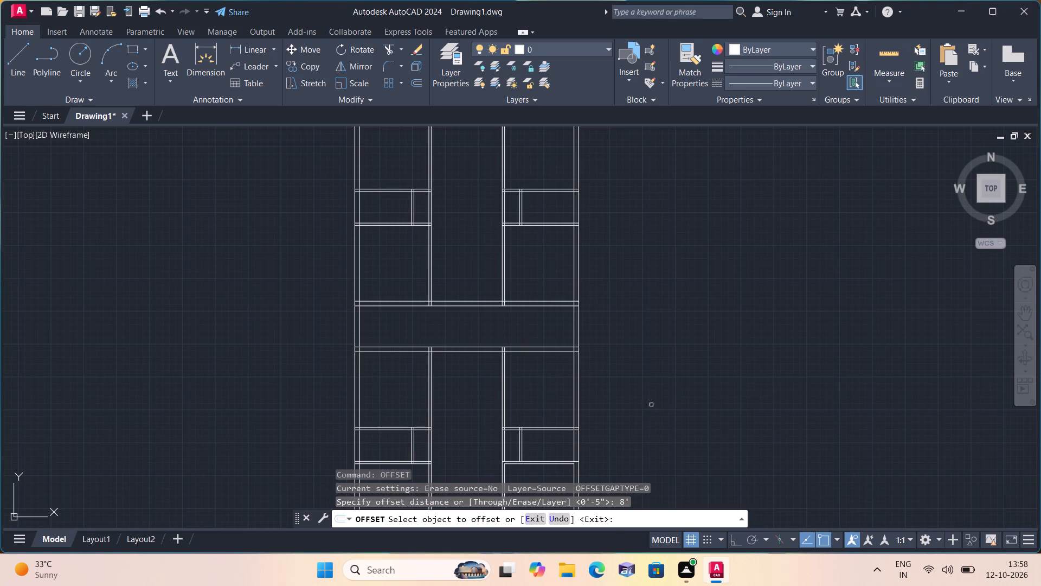
middle_click_drag(665, 408, 640, 285)
scroll(539, 394, "up", 2)
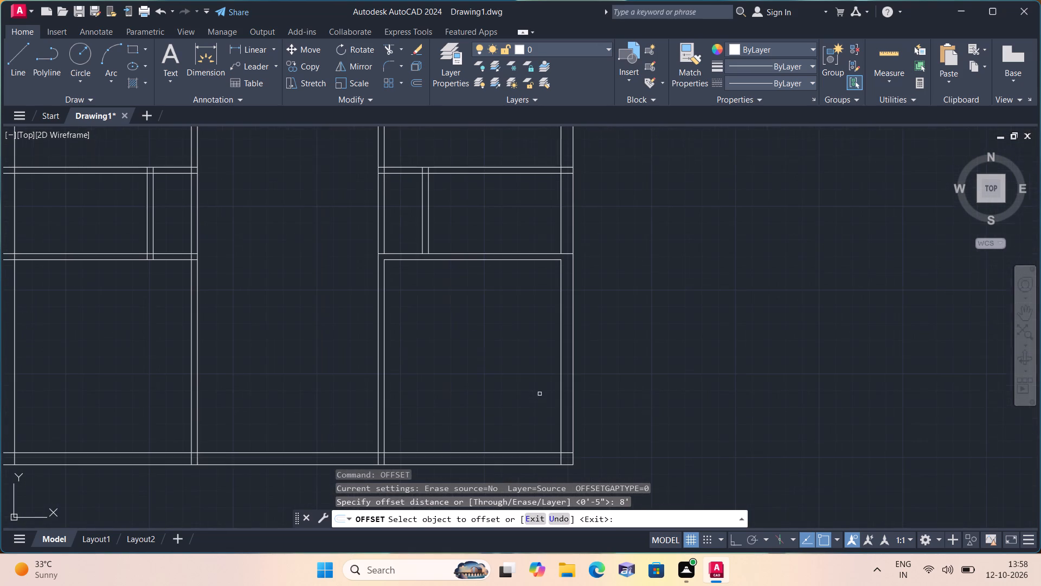
left_click(530, 451)
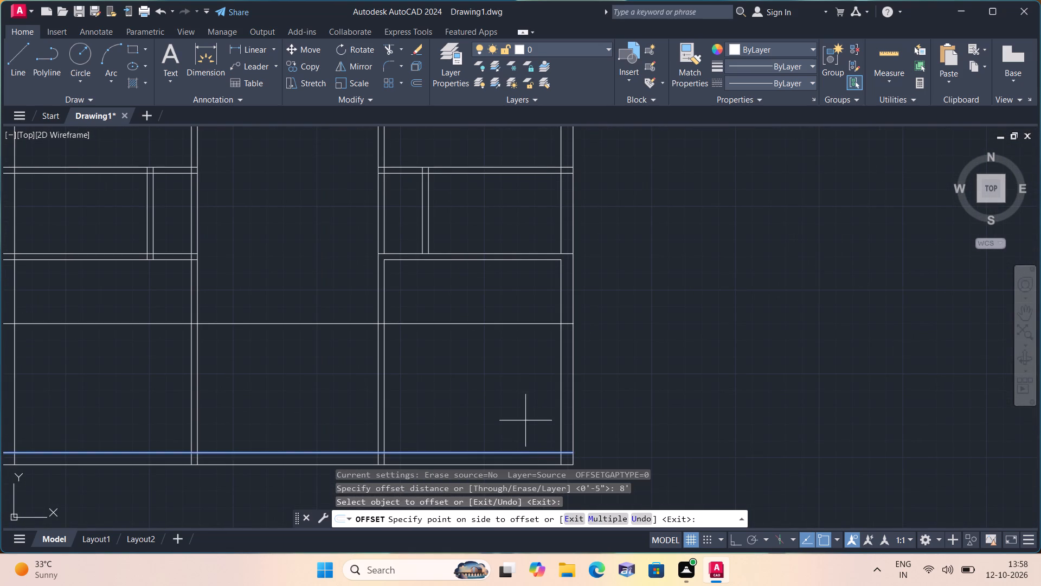
left_click(514, 340)
Offset the upper line of the 9" wall below the third row's rooms 8' upward.
scroll(514, 340, "down", 2)
scroll(647, 315, "down", 1)
middle_click_drag(647, 319, 679, 410)
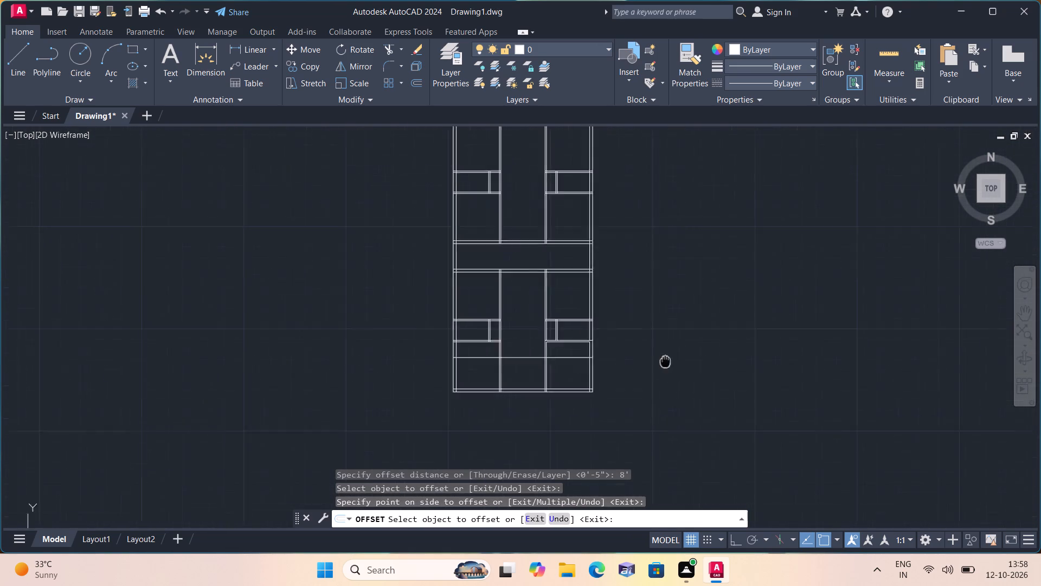
middle_click_drag(679, 410, 741, 585)
middle_click_drag(647, 472, 581, 355)
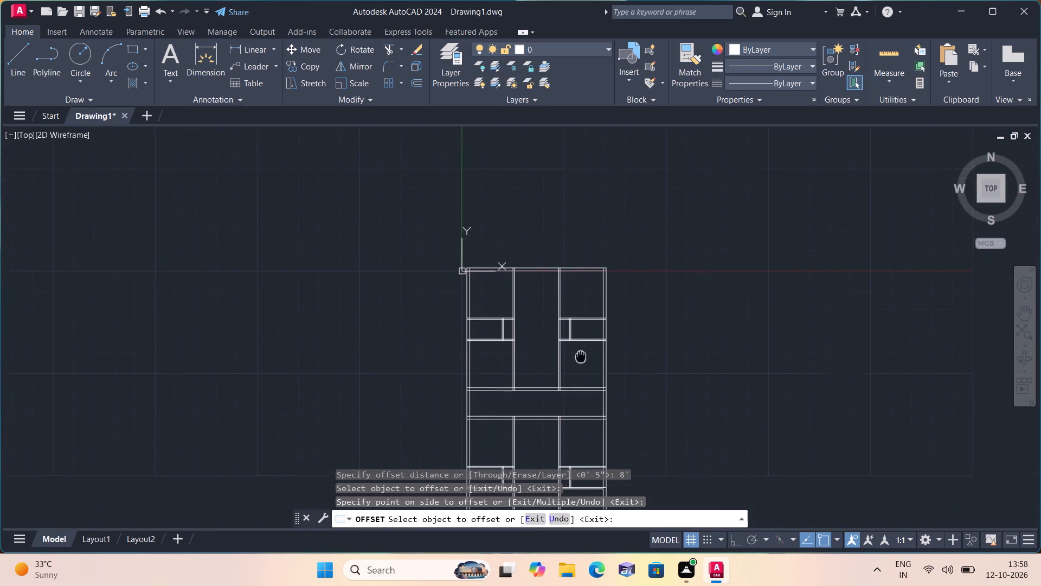
scroll(575, 372, "up", 1)
left_click(579, 392)
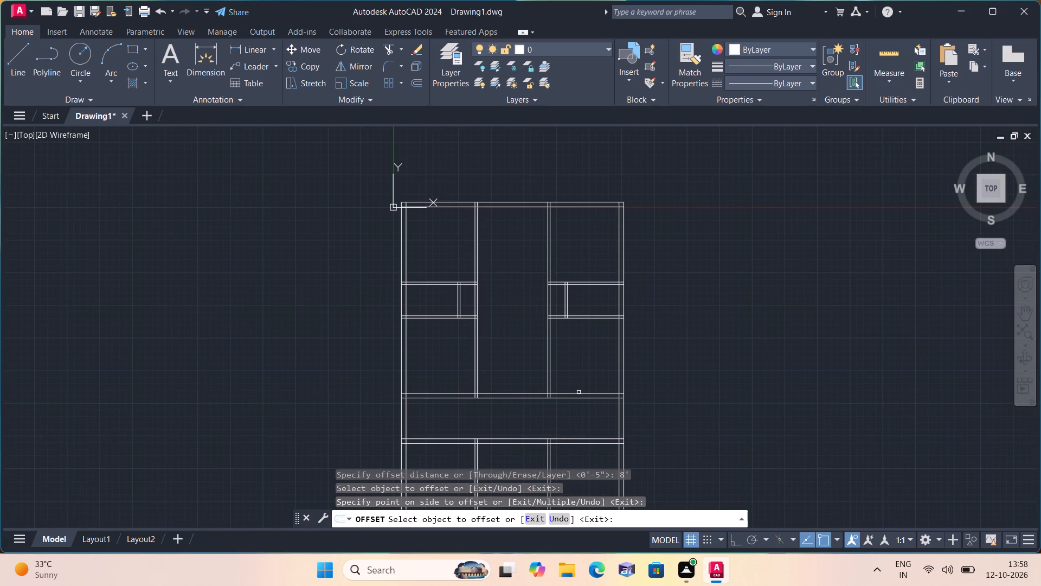
left_click(579, 364)
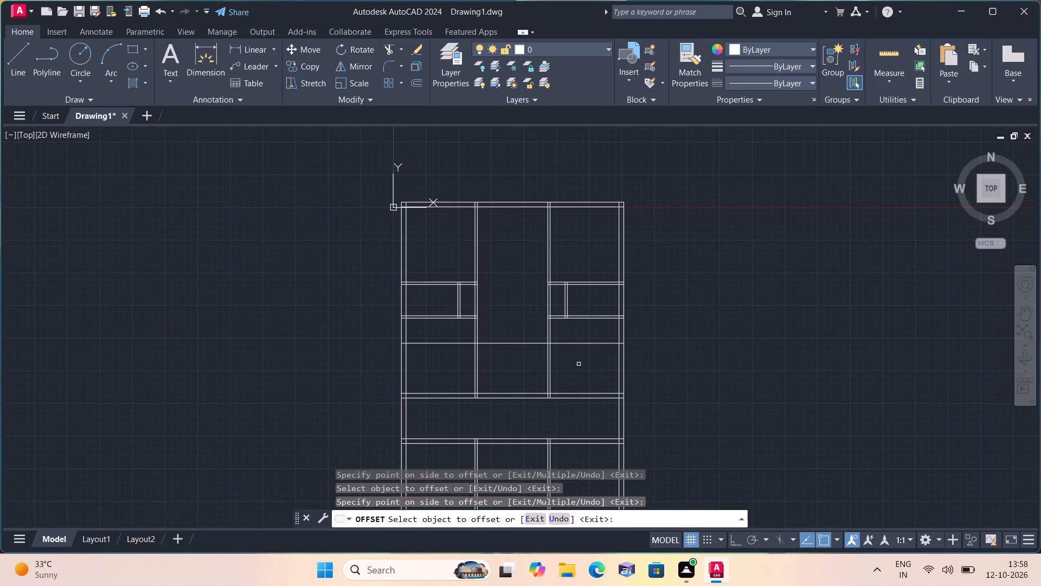
key("space")
Offset the new horizontal lines in the third and seventh rows 4.5" upward to give the partitions their thickness.
key("space")
type("4.5")
type("\"")
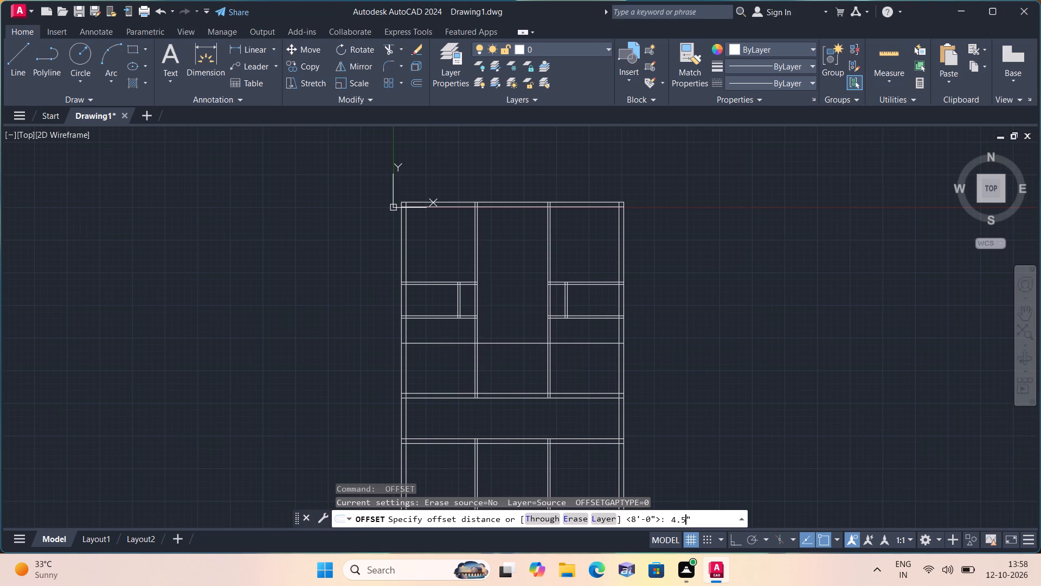
key("space")
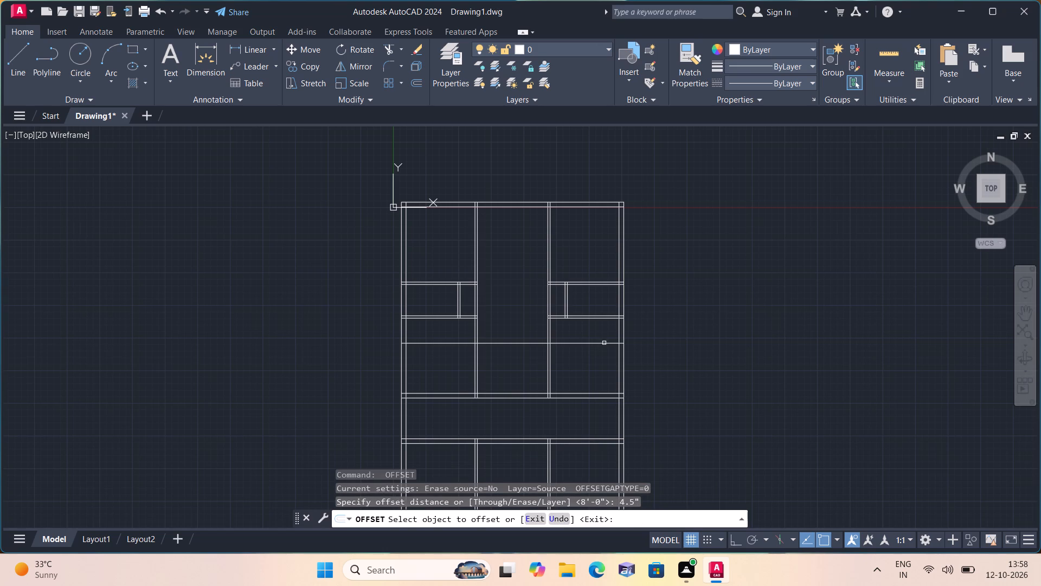
left_click(604, 343)
left_click(613, 319)
scroll(667, 367, "down", 1)
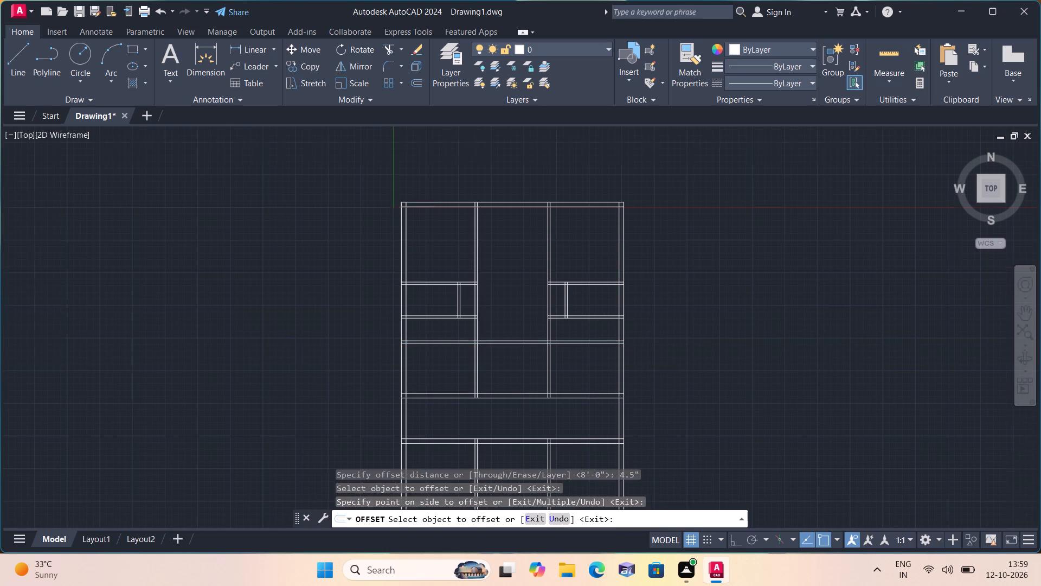
middle_click_drag(670, 415, 616, 311)
scroll(553, 401, "up", 1)
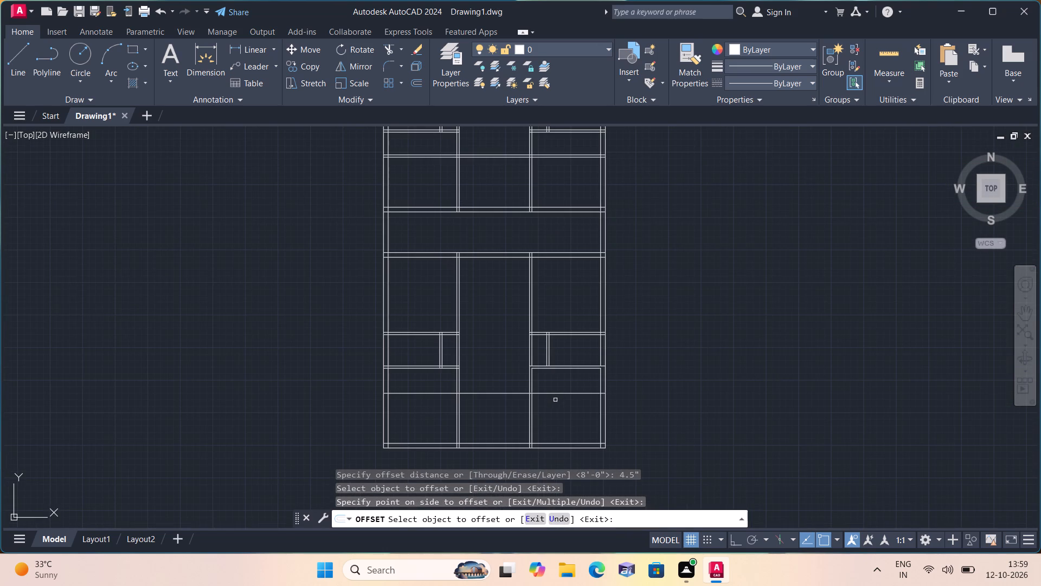
left_click(559, 392)
left_click(560, 382)
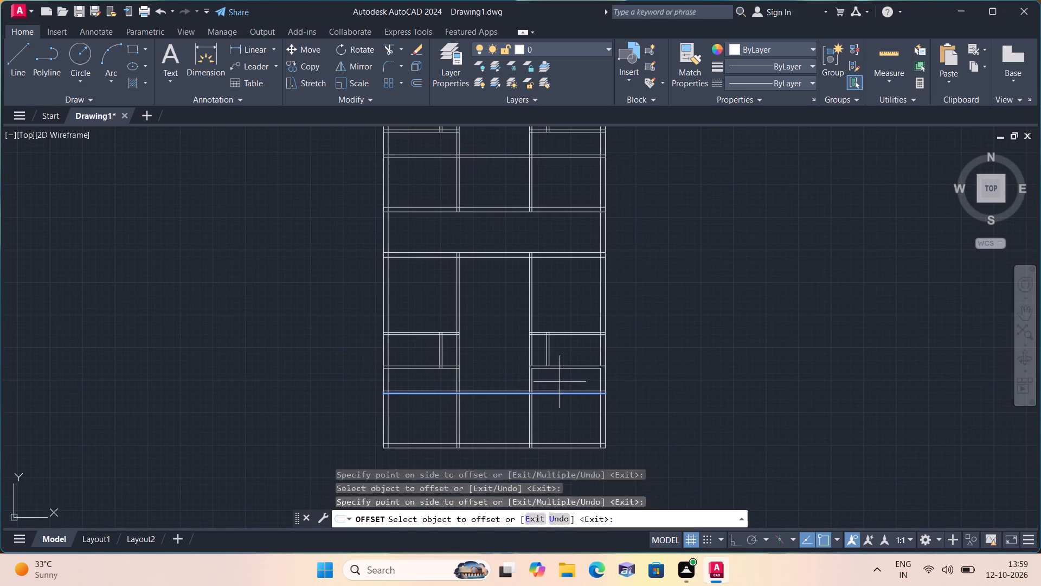
key("space")
Trim the seventh row's horizontal partition lines out of the central space between the two room columns.
type("tr")
type("im")
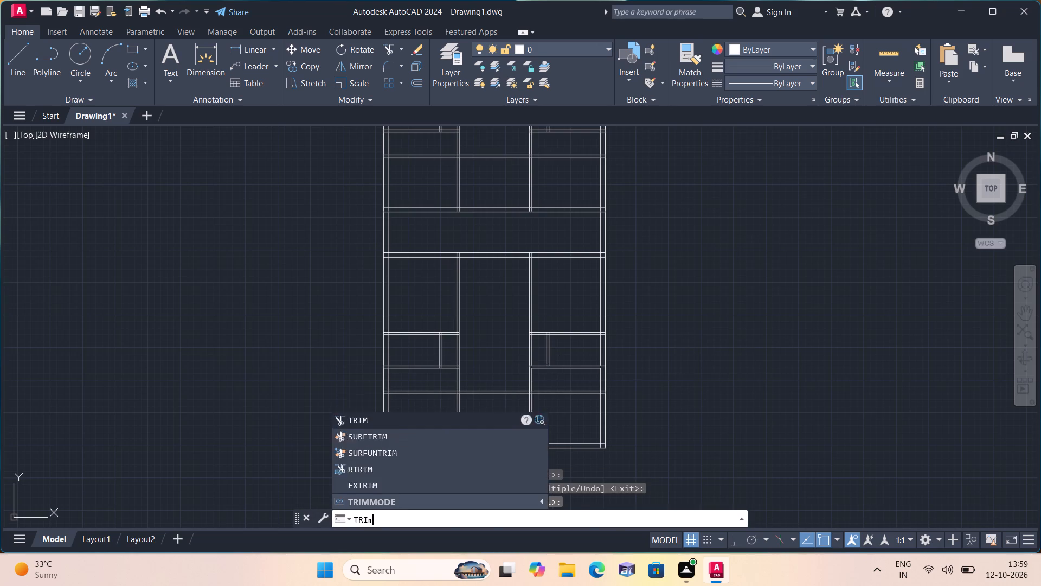
key("space")
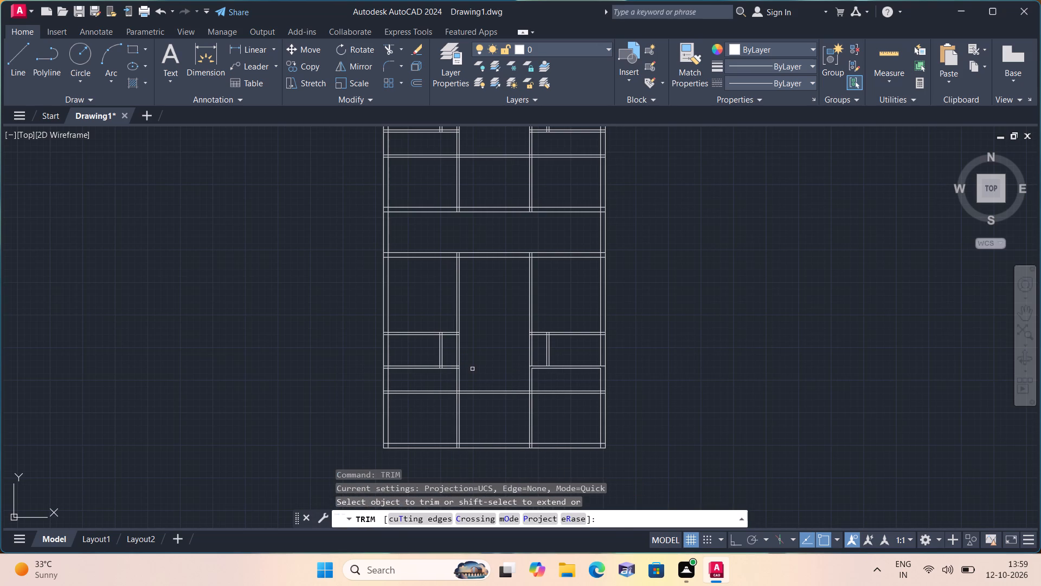
left_click_drag(473, 370, 485, 408)
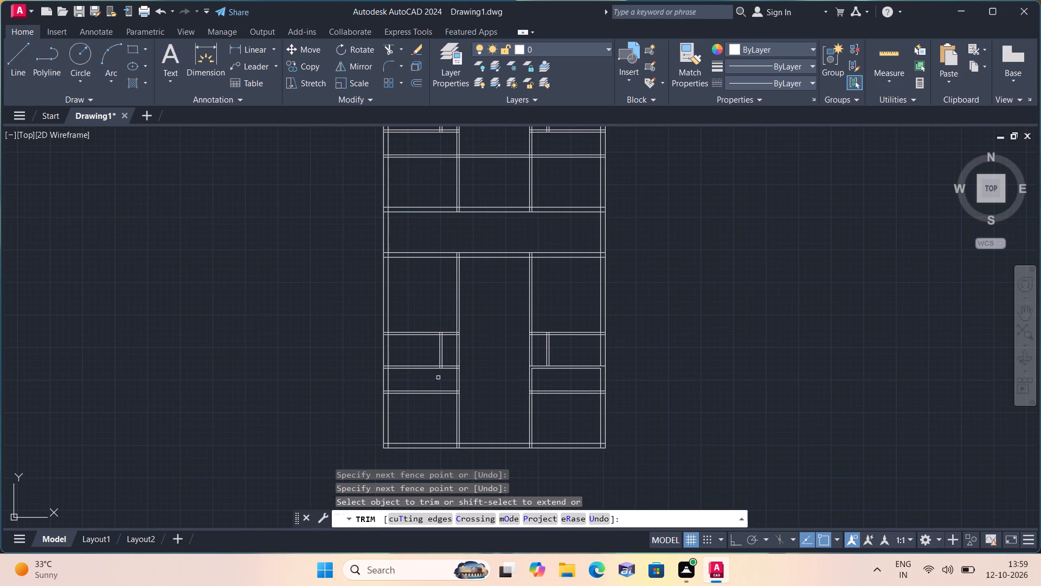
Trim the horizontal partition lines out of the left column's seventh-row room, including their stubs inside both side walls.
left_click_drag(432, 385, 445, 411)
scroll(384, 380, "up", 3)
left_click(382, 404)
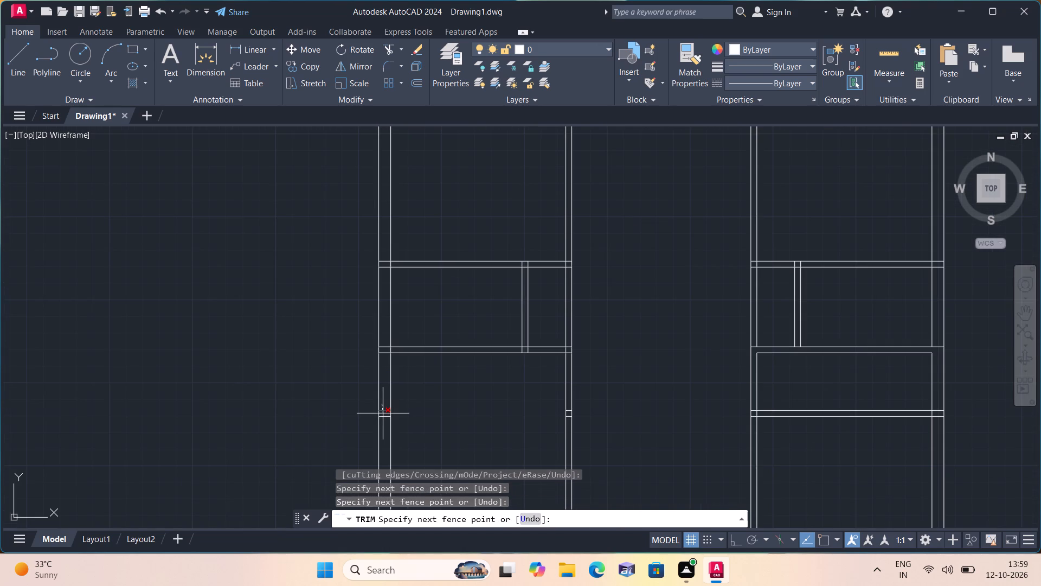
left_click(383, 420)
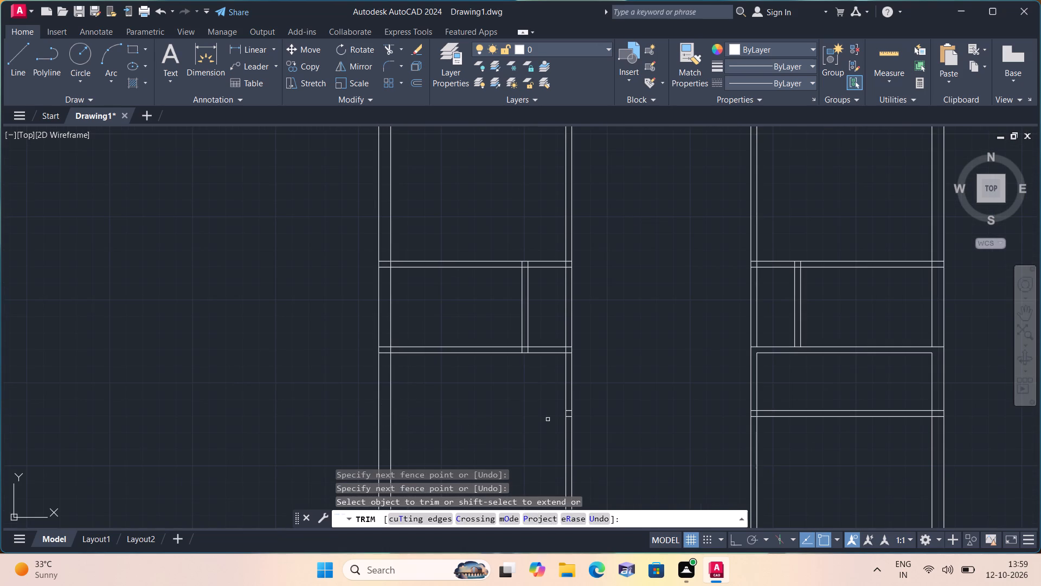
scroll(563, 409, "up", 3)
left_click_drag(574, 408, 575, 415)
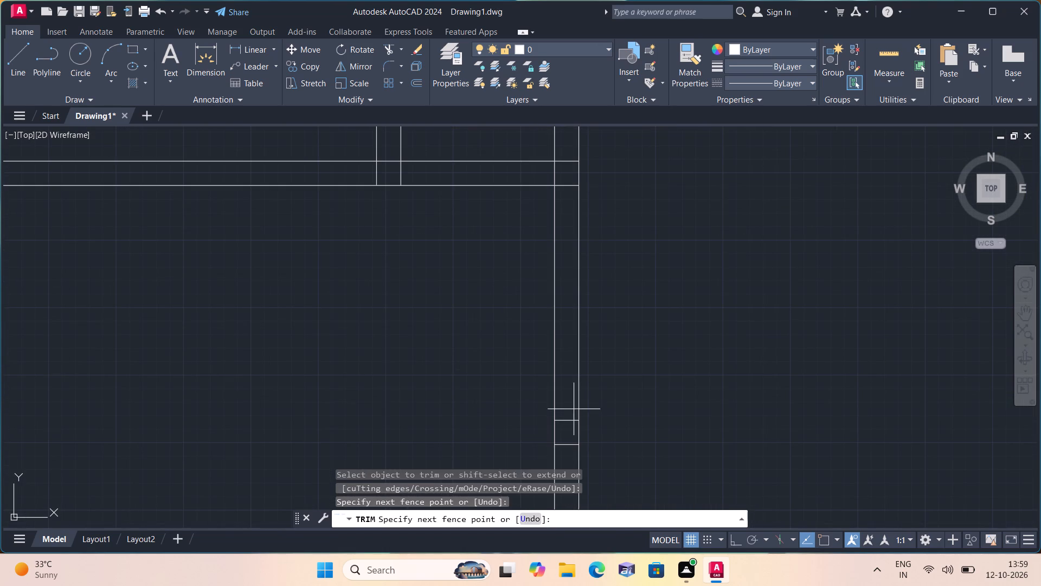
left_click_drag(575, 415, 574, 447)
left_click(568, 450)
scroll(554, 439, "down", 1)
scroll(552, 437, "up", 1)
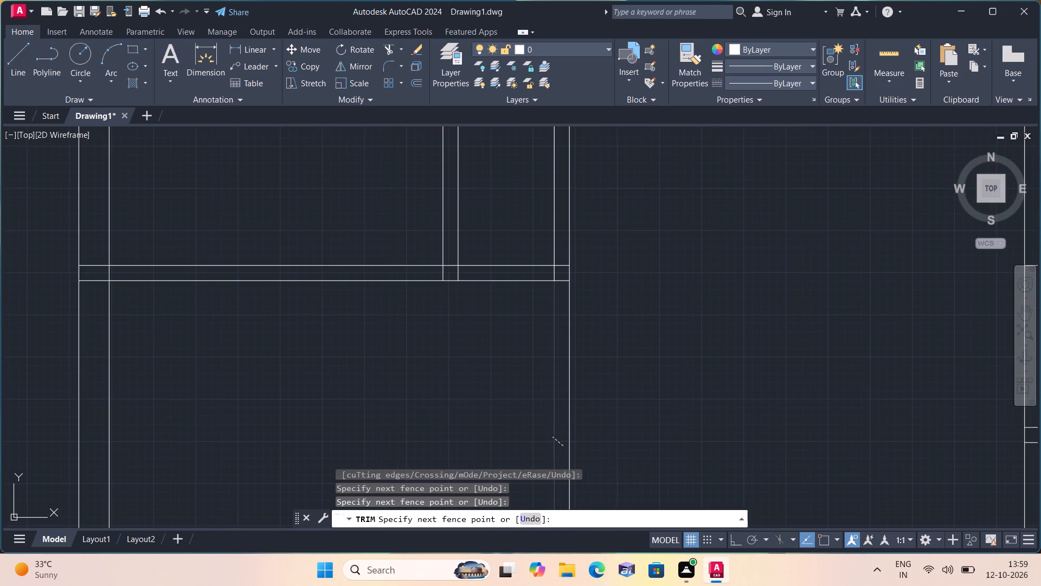
scroll(553, 438, "up", 2)
left_click(565, 452)
scroll(566, 452, "down", 4)
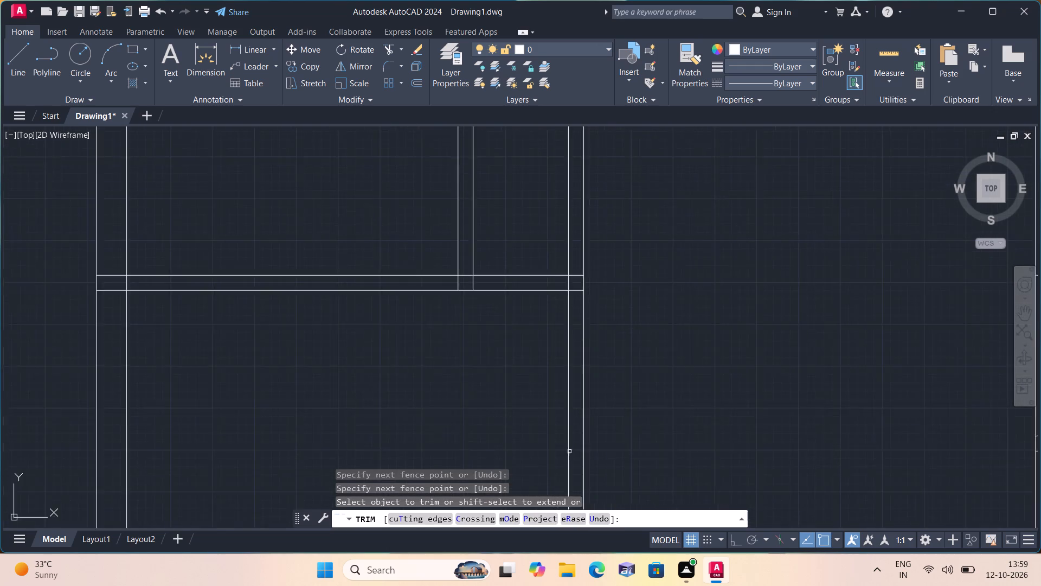
scroll(616, 442, "down", 2)
middle_click_drag(677, 436, 626, 379)
scroll(626, 379, "up", 1)
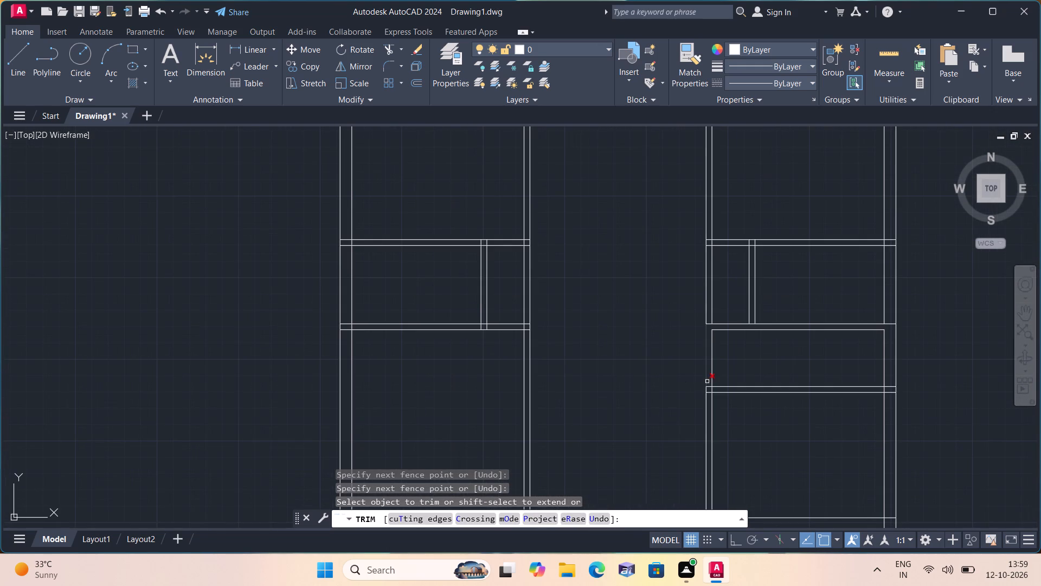
Trim the third row's two horizontal partition lines out of the central space between the room columns.
scroll(628, 368, "down", 2)
middle_click_drag(619, 385, 654, 561)
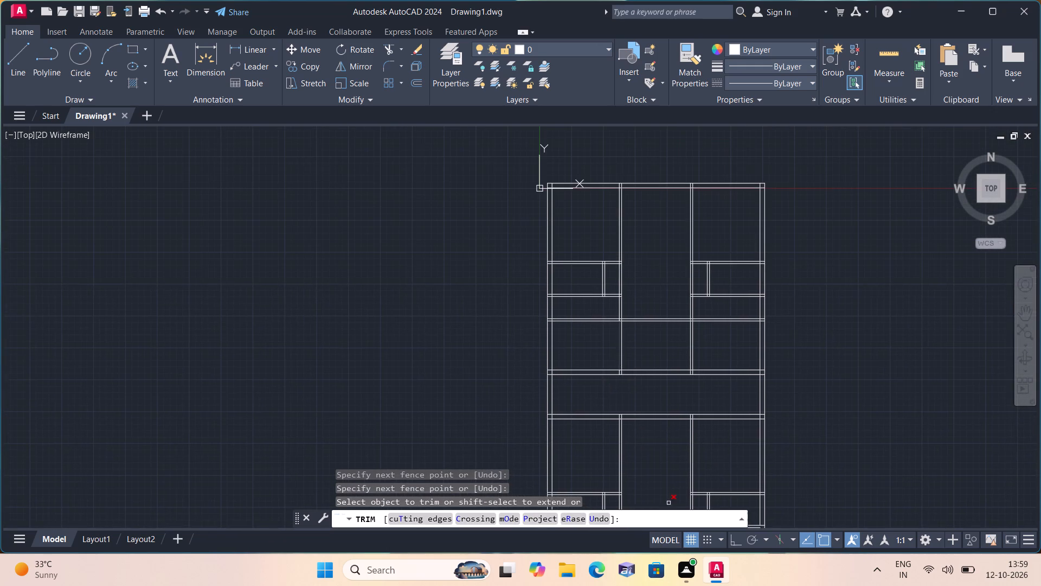
left_click_drag(640, 318, 652, 352)
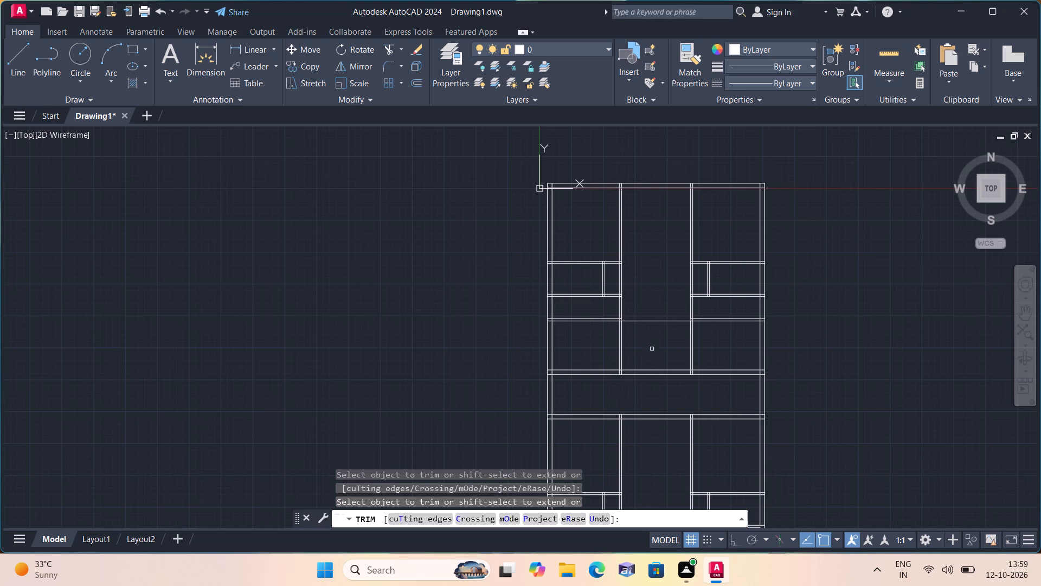
left_click_drag(659, 283, 680, 345)
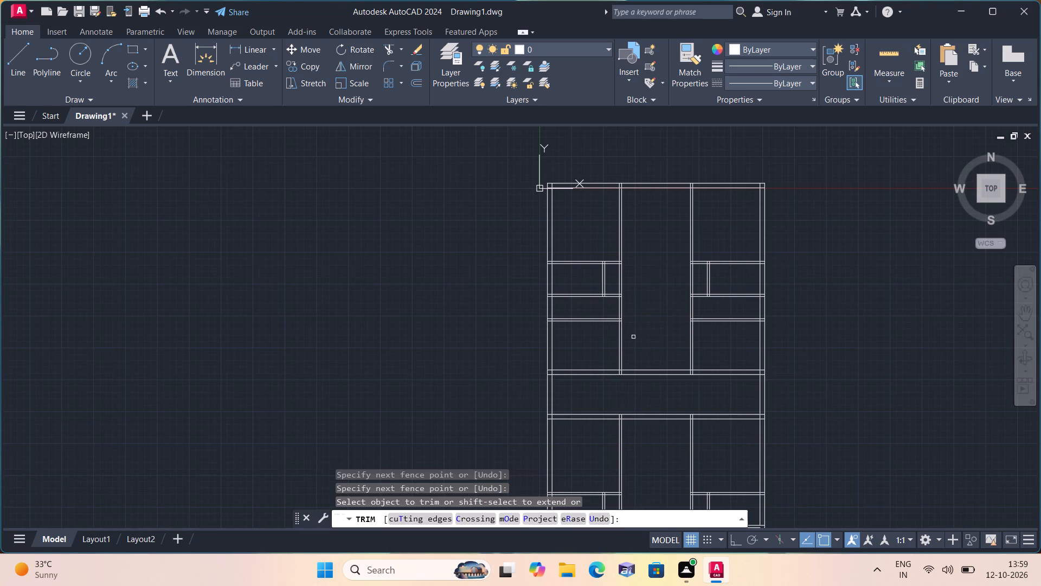
Trim the horizontal partition lines out of the left column's third-row room, including their stubs inside both side walls.
scroll(590, 319, "up", 3)
left_click_drag(573, 309, 588, 376)
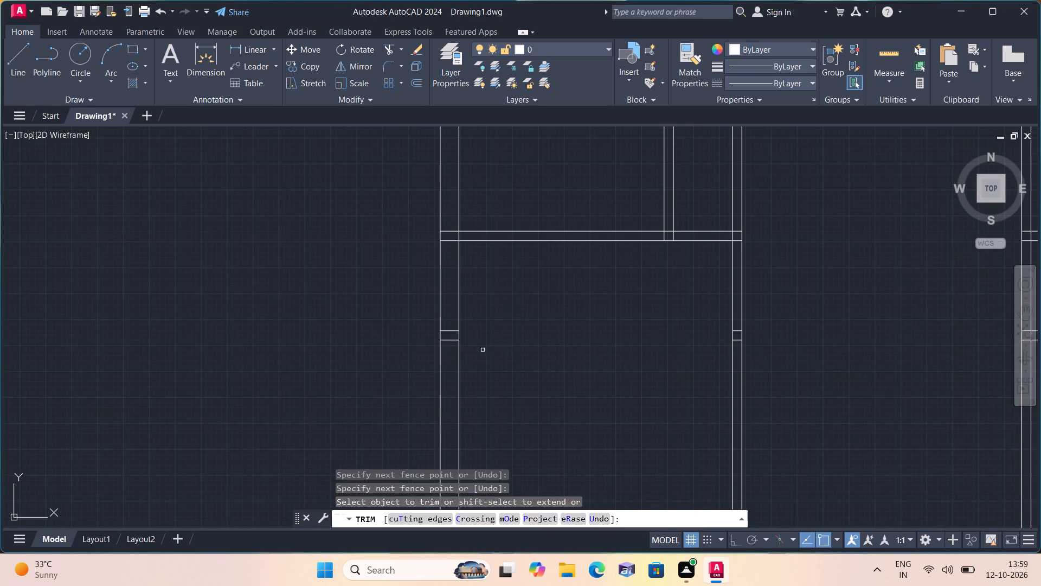
scroll(455, 343, "up", 1)
left_click(455, 343)
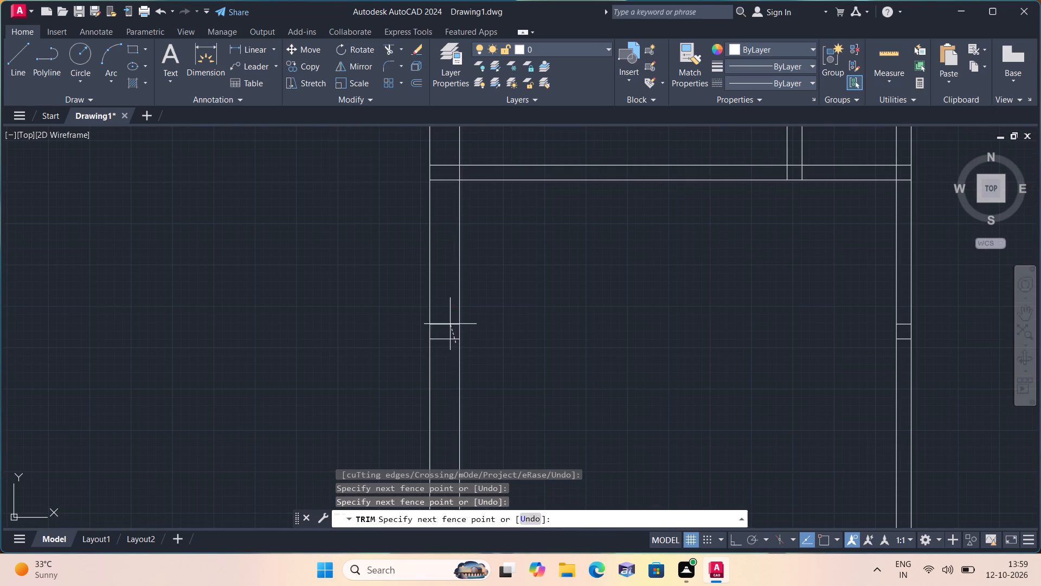
left_click(440, 296)
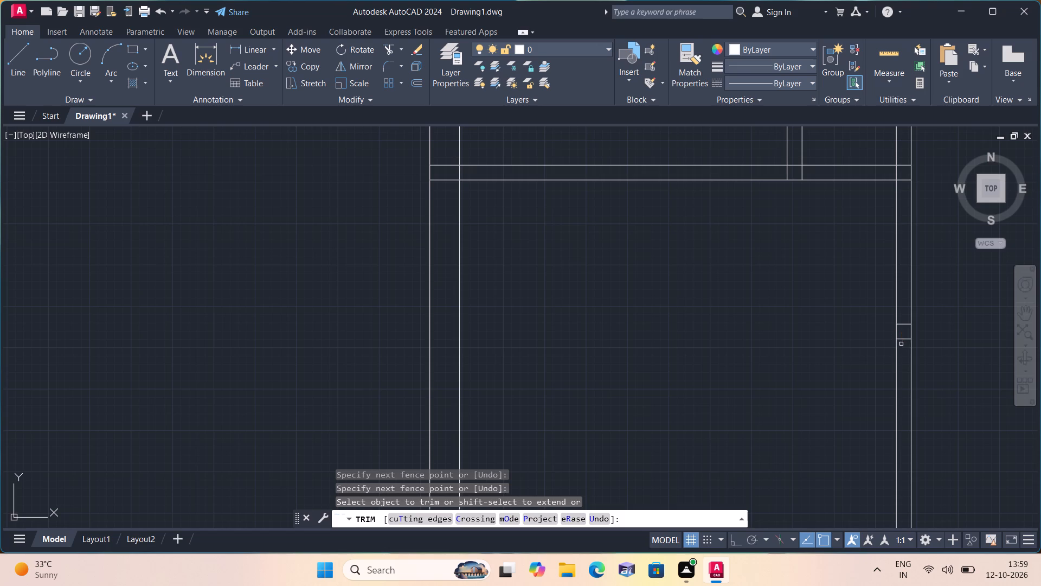
left_click(901, 344)
left_click(903, 319)
scroll(903, 319, "down", 3)
middle_click_drag(856, 358, 563, 361)
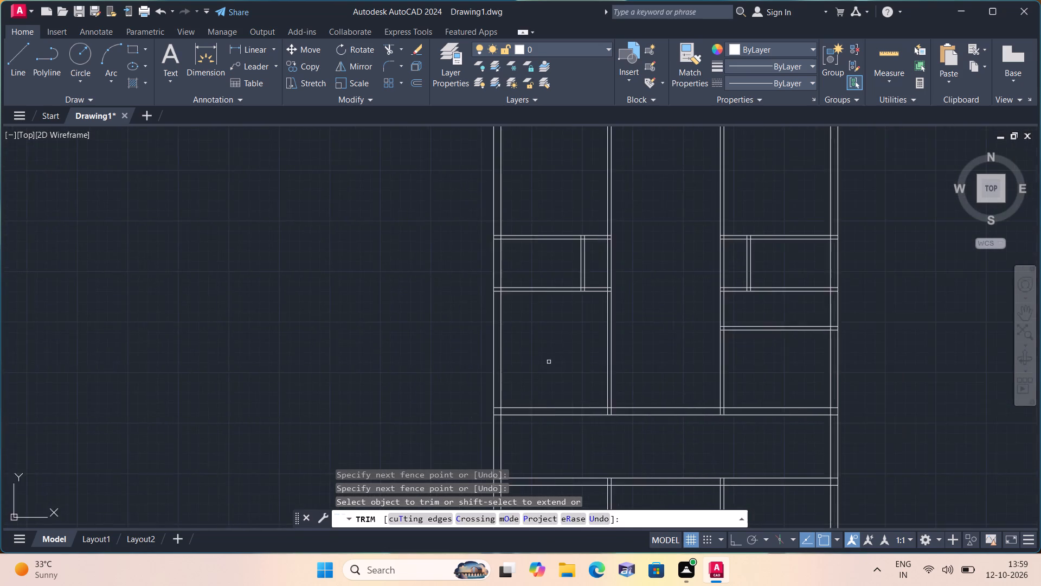
scroll(549, 362, "down", 2)
scroll(744, 369, "down", 1)
middle_click_drag(742, 368, 736, 365)
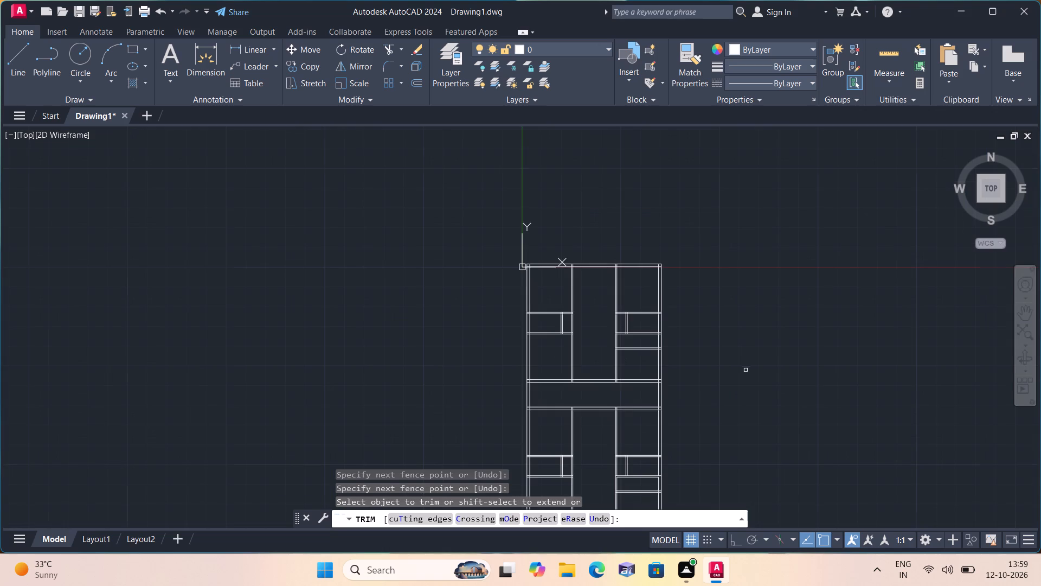
middle_click_drag(736, 365, 733, 319)
key("space")
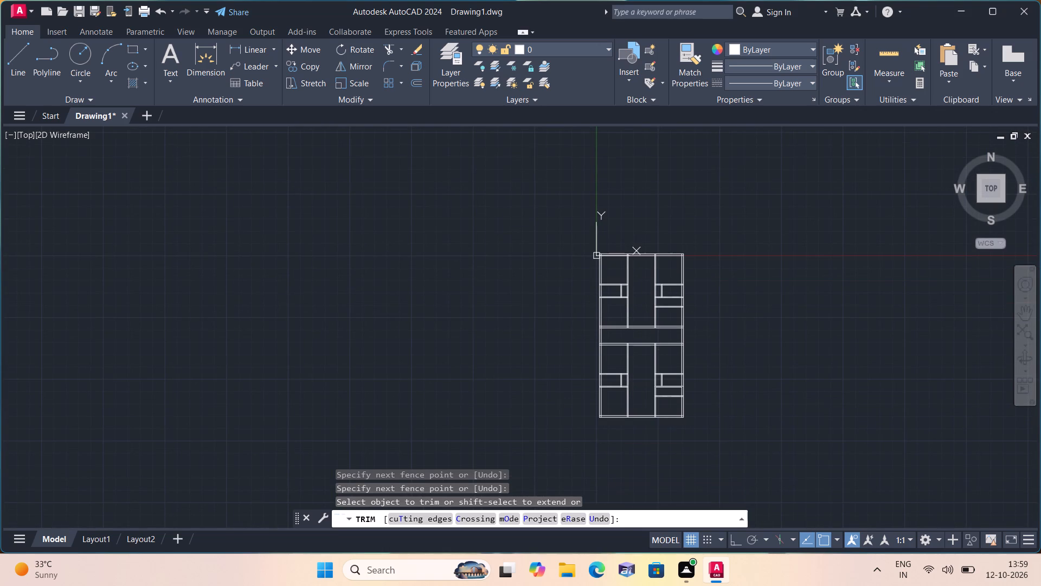
Offset the upper segment of the right outer wall's inner line 5'4.5" inward, through the right column's rooms.
type("off")
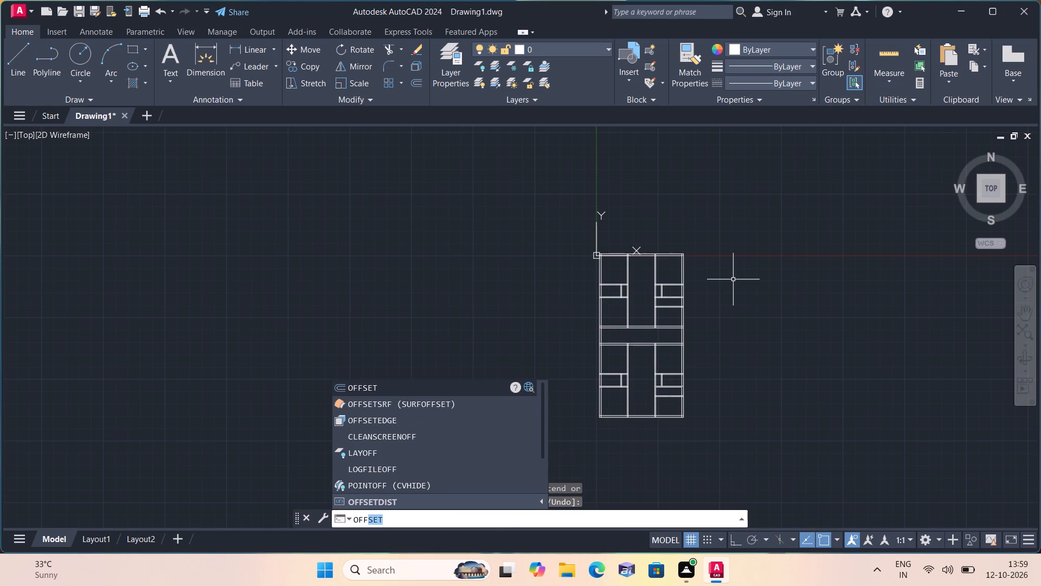
key("space")
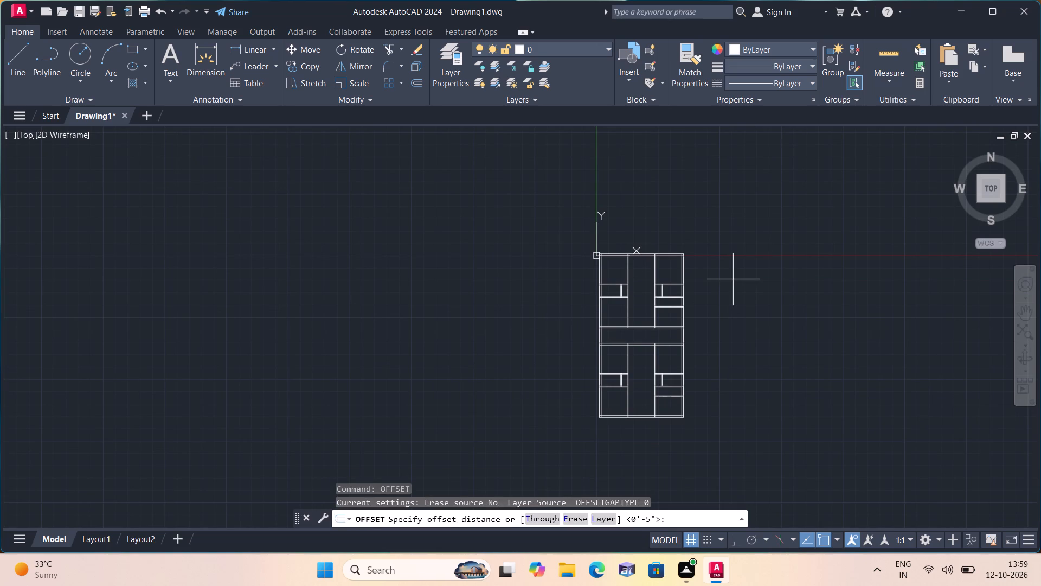
type("5'")
key("4")
type(".5\"")
key("space")
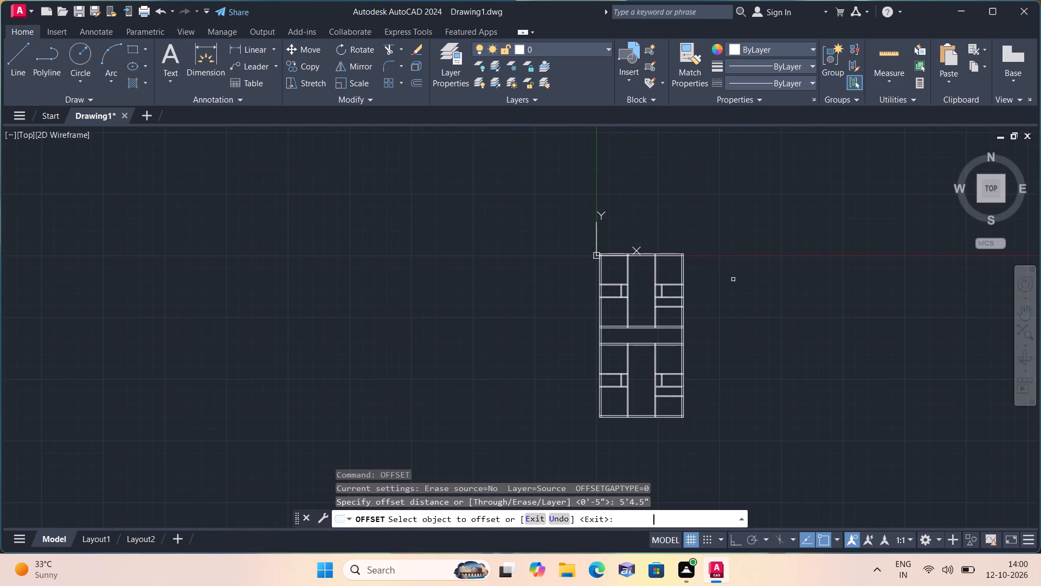
scroll(691, 298, "up", 2)
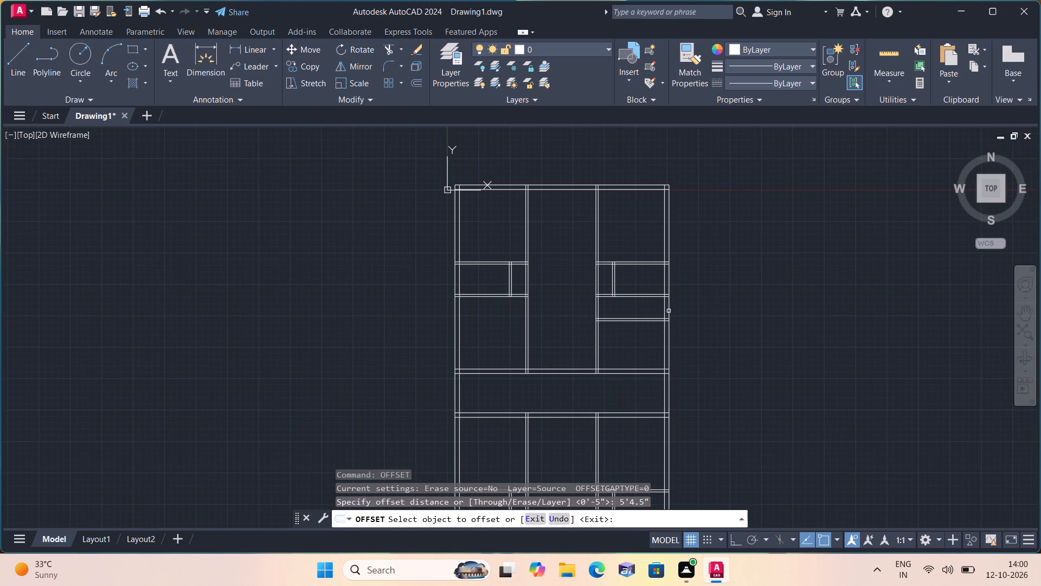
left_click(663, 316)
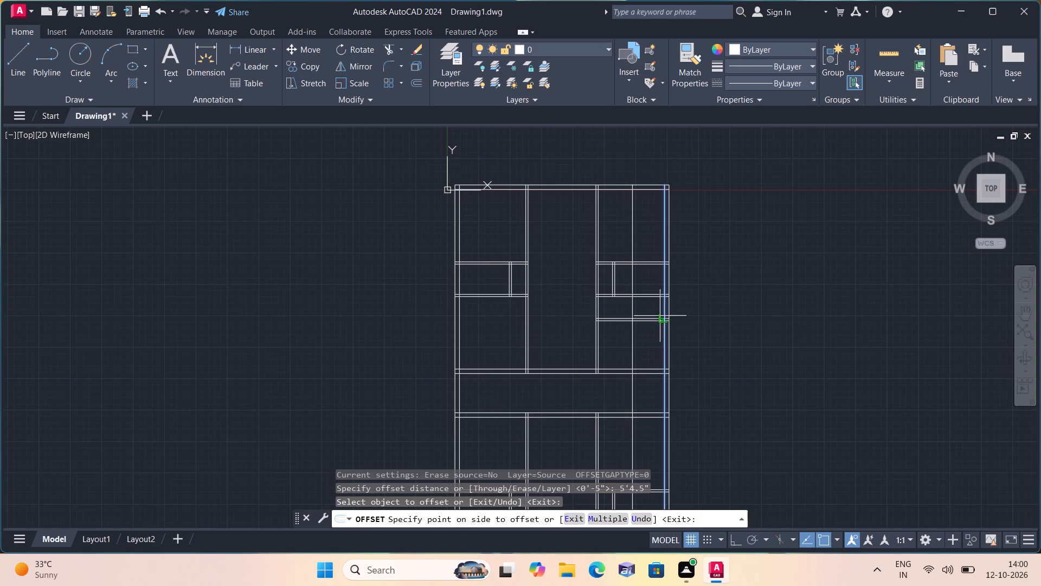
left_click(617, 302)
Offset the inner line of the right outer wall's lower segment, beside the seventh-row rooms, 5'4.5" inward.
scroll(645, 343, "down", 1)
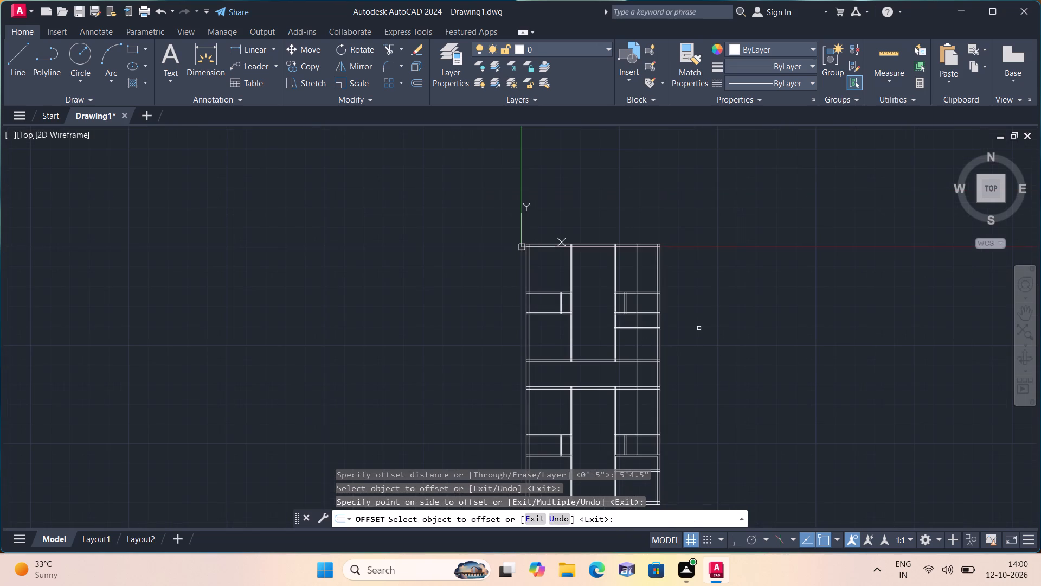
scroll(710, 386, "down", 1)
middle_click_drag(702, 384, 687, 346)
scroll(687, 372, "up", 1)
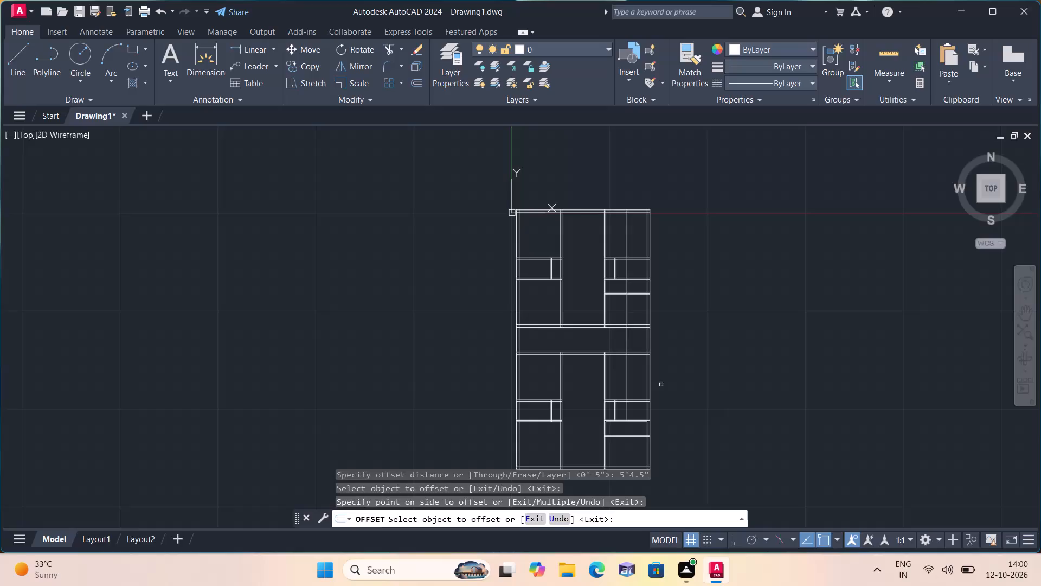
middle_click_drag(664, 396, 657, 289)
scroll(628, 320, "up", 2)
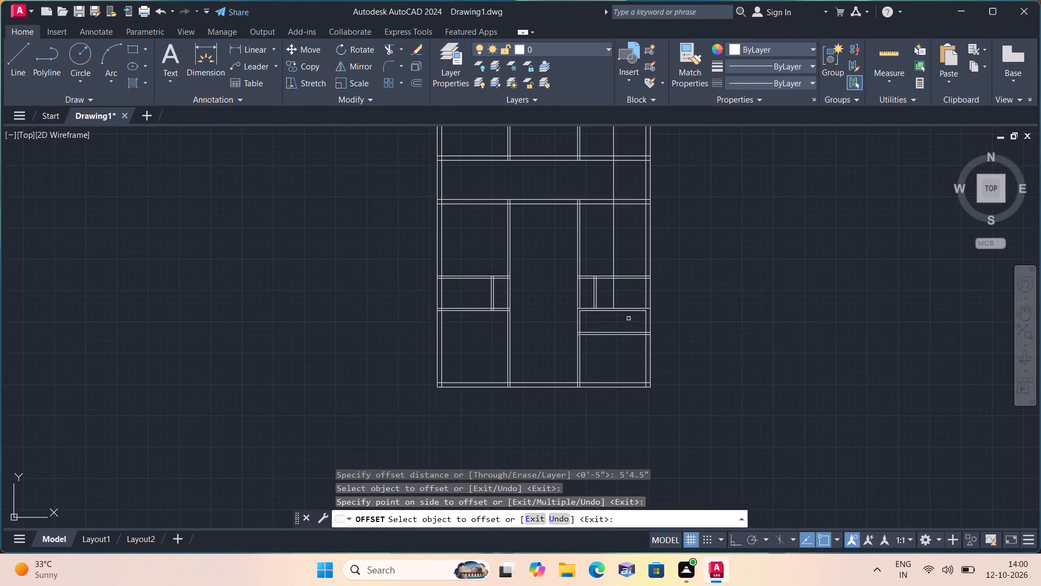
scroll(647, 319, "up", 1)
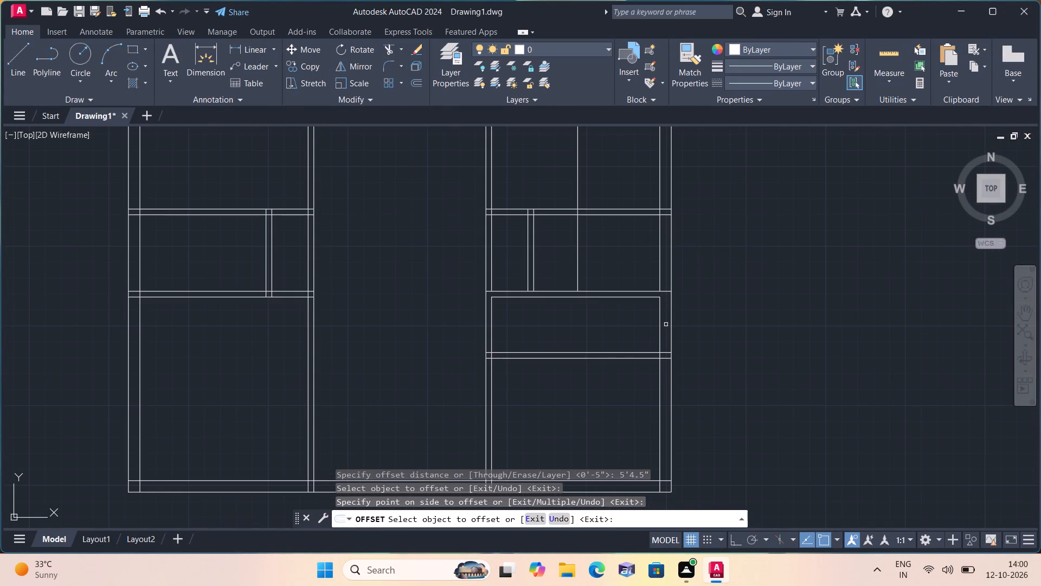
left_click(657, 318)
left_click(660, 323)
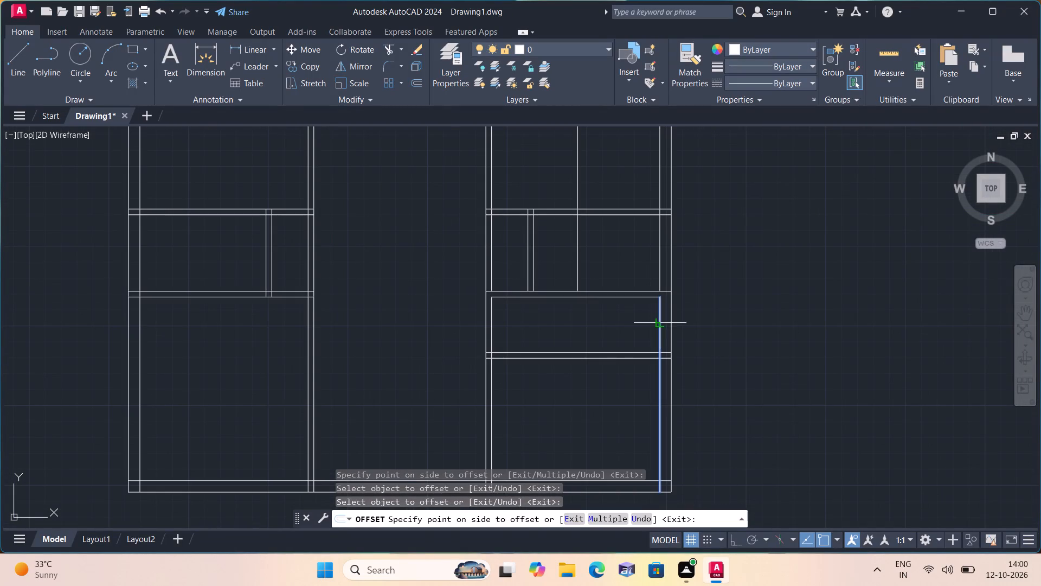
left_click(614, 314)
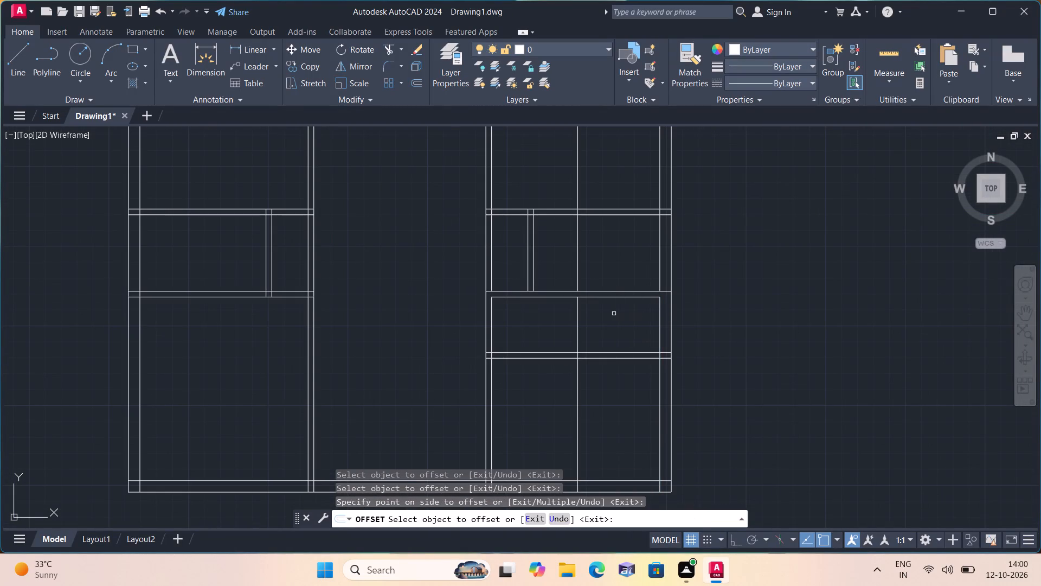
key("space")
Offset both new vertical lines in the right column 4.5" to the left to give the partition its thickness.
key("space")
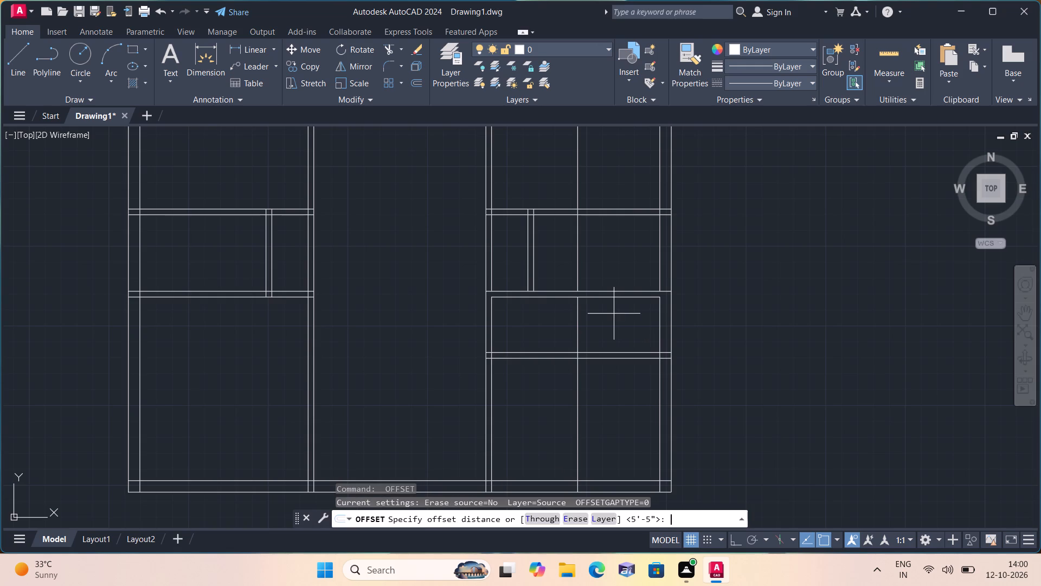
type("4.5\"")
key("space")
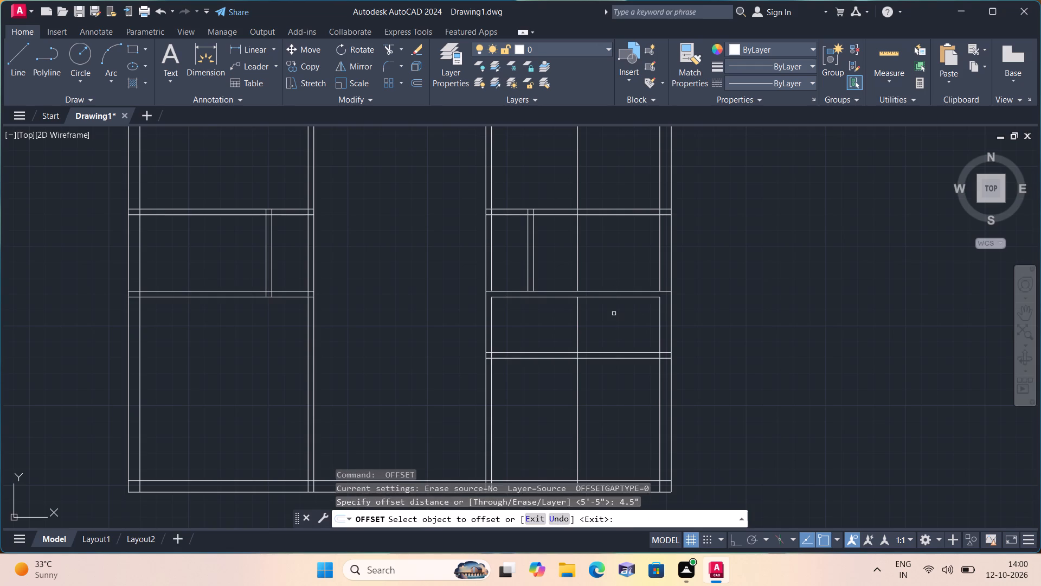
left_click(578, 334)
left_click(554, 313)
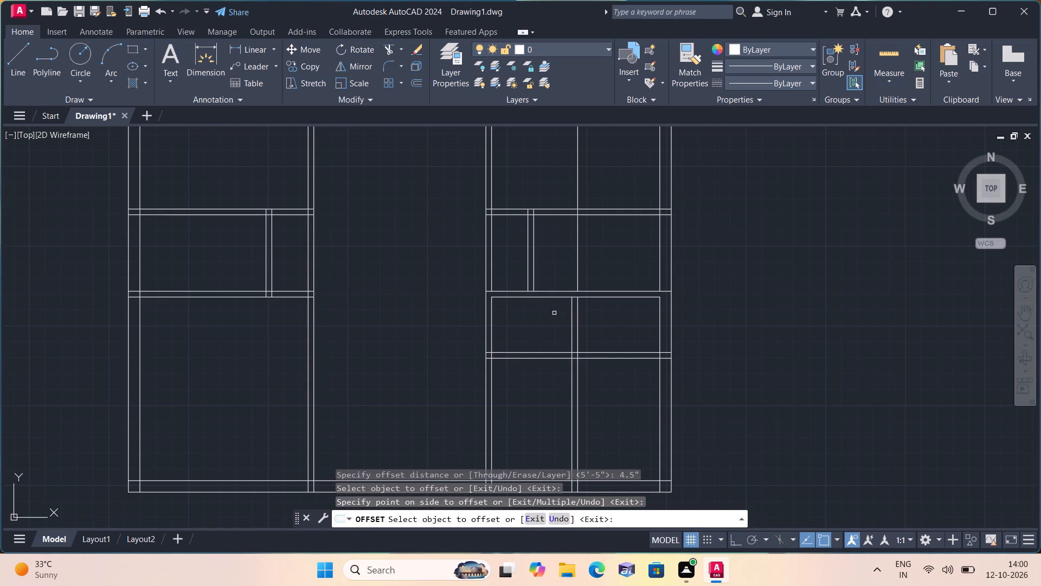
middle_click(554, 313)
middle_click_drag(554, 313, 580, 407)
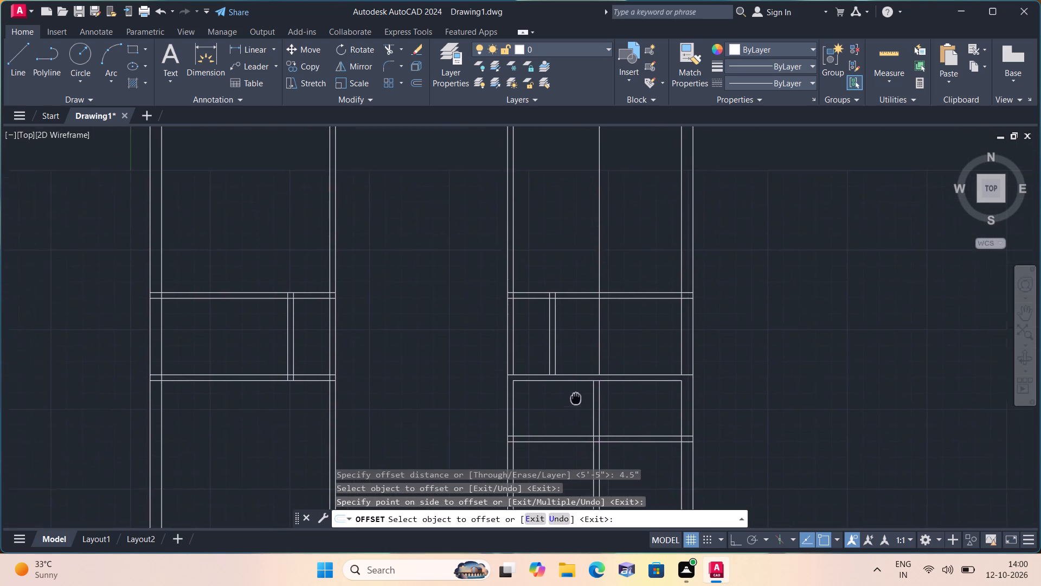
middle_click_drag(580, 407, 590, 448)
left_click(613, 397)
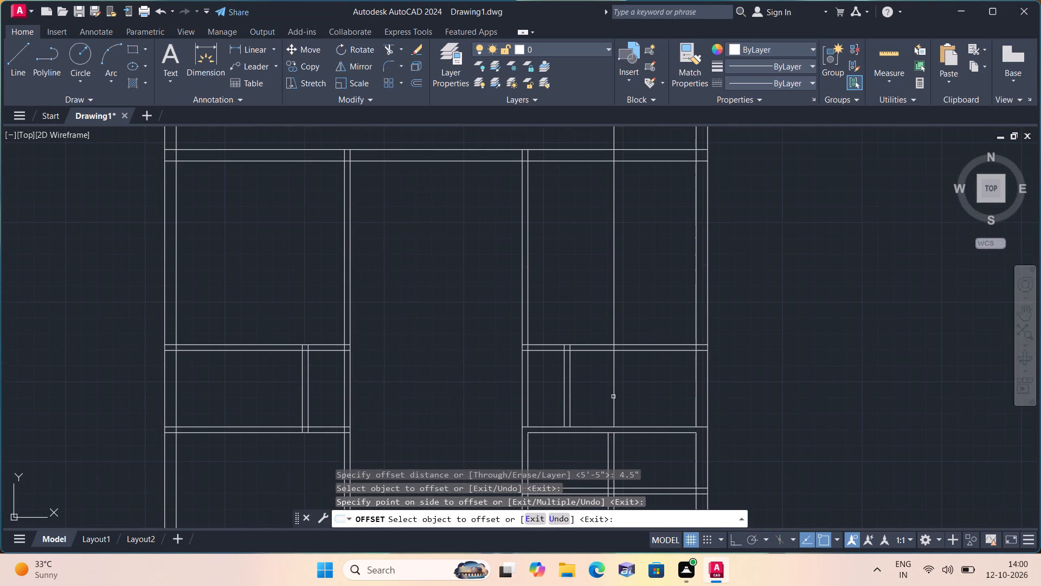
left_click(586, 381)
key("space")
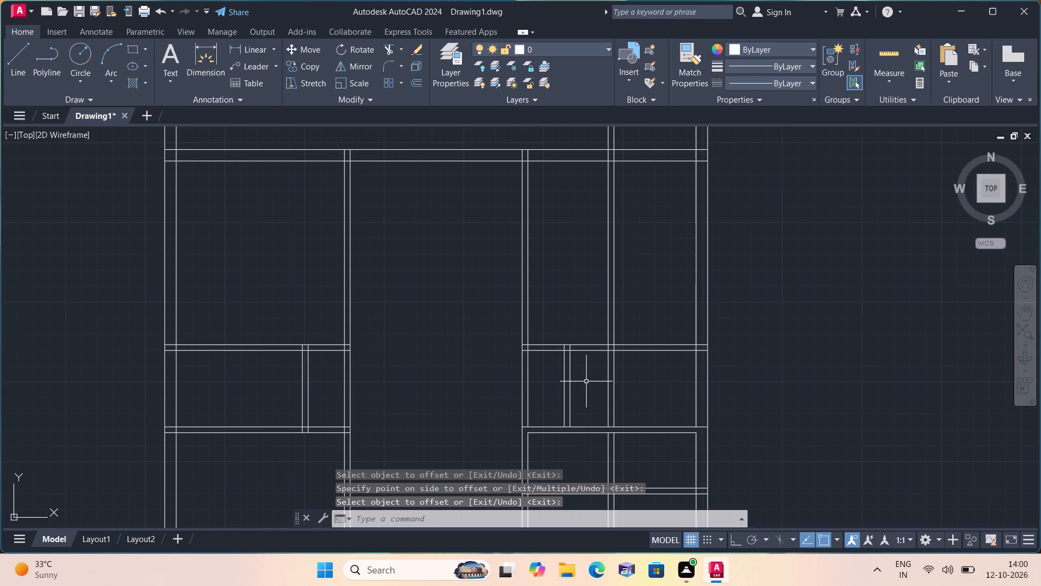
Trim the two vertical partition lines out of the right column's fifth-row room, just below the middle corridor.
type("trim")
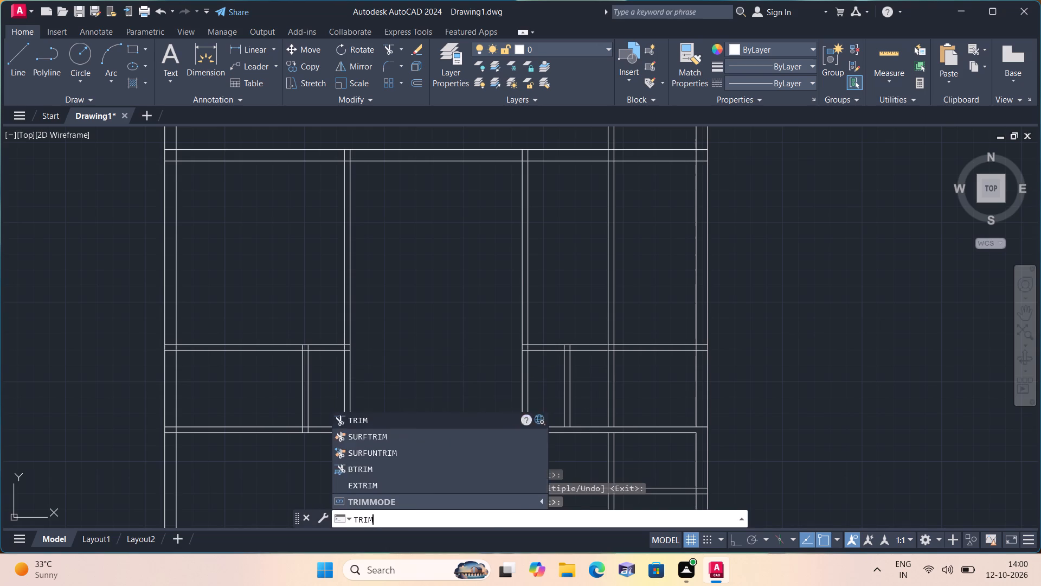
key("space")
scroll(586, 381, "down", 2)
middle_click_drag(652, 405, 643, 355)
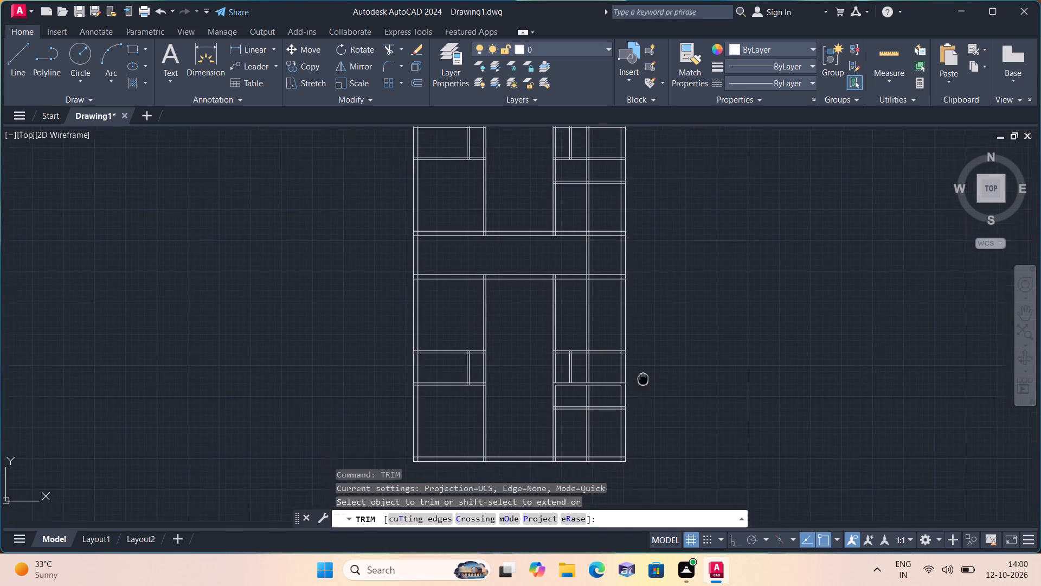
middle_click_drag(643, 355, 643, 353)
scroll(608, 292, "up", 2)
left_click_drag(608, 291, 597, 278)
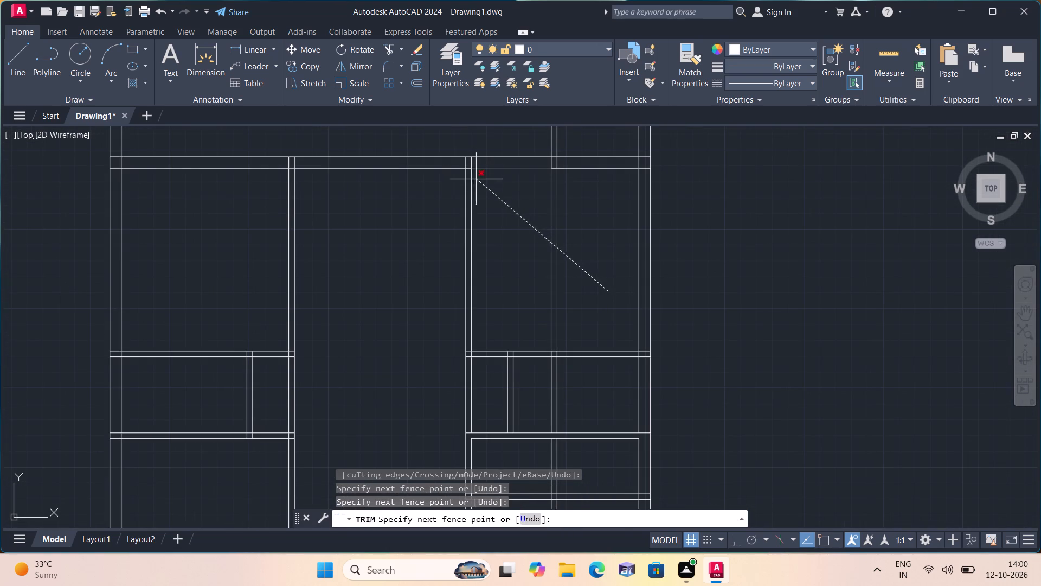
left_click(522, 219)
Trim the vertical partition lines out of the right column's sixth-row room and the thin wall directly above it.
scroll(522, 219, "down", 2)
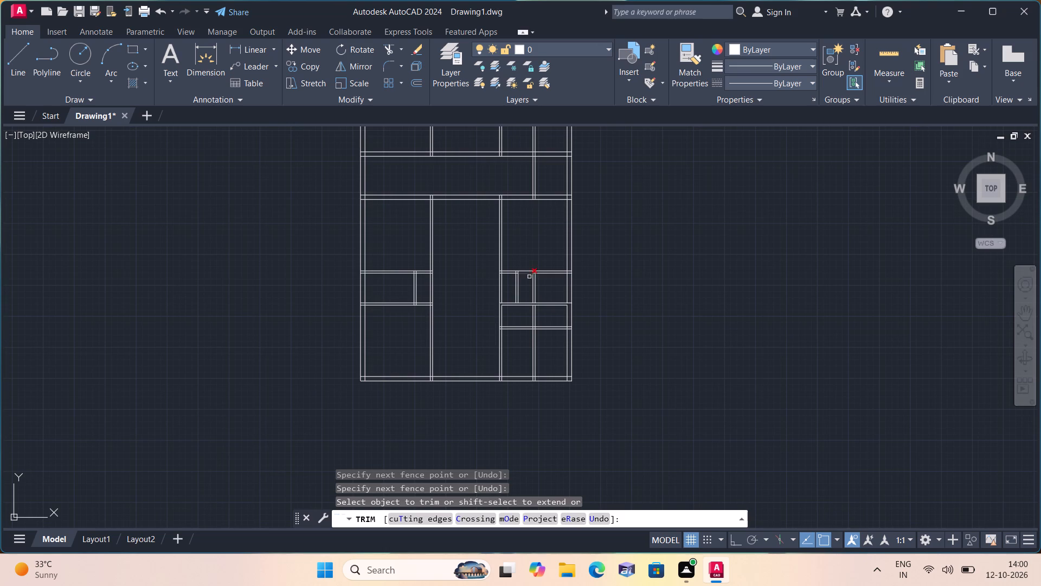
scroll(537, 285, "up", 2)
left_click(547, 289)
left_click(518, 263)
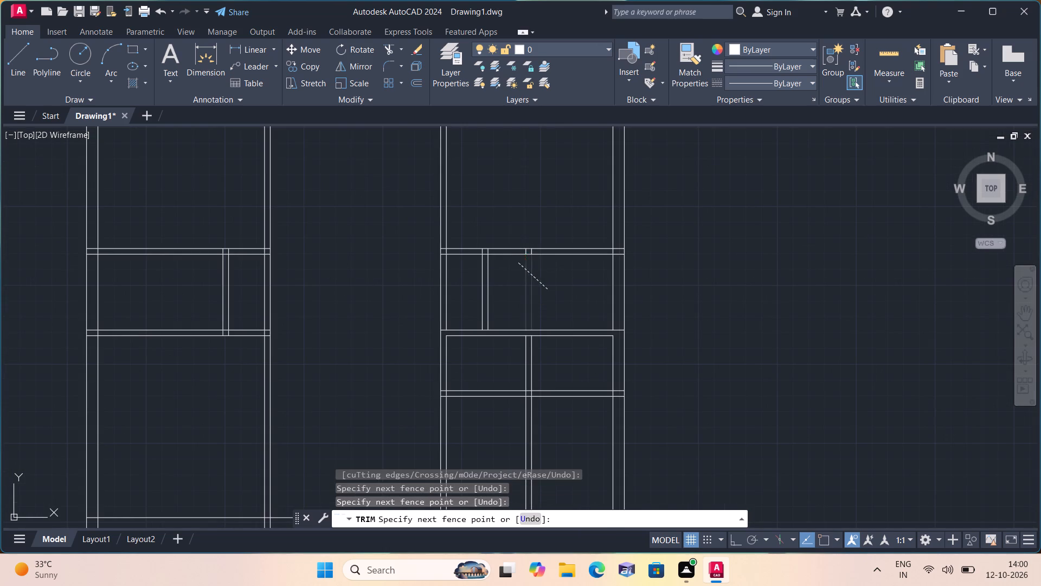
scroll(533, 251, "up", 3)
left_click(533, 249)
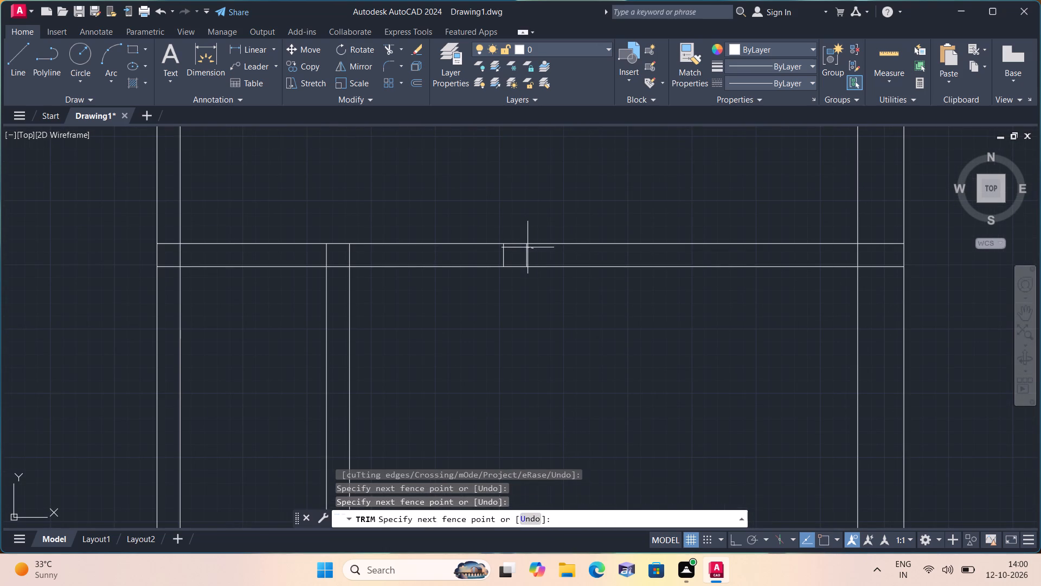
left_click(500, 250)
Trim the vertical partition lines out of the right column's bottom room and the bottom outer wall beneath it.
scroll(500, 250, "down", 3)
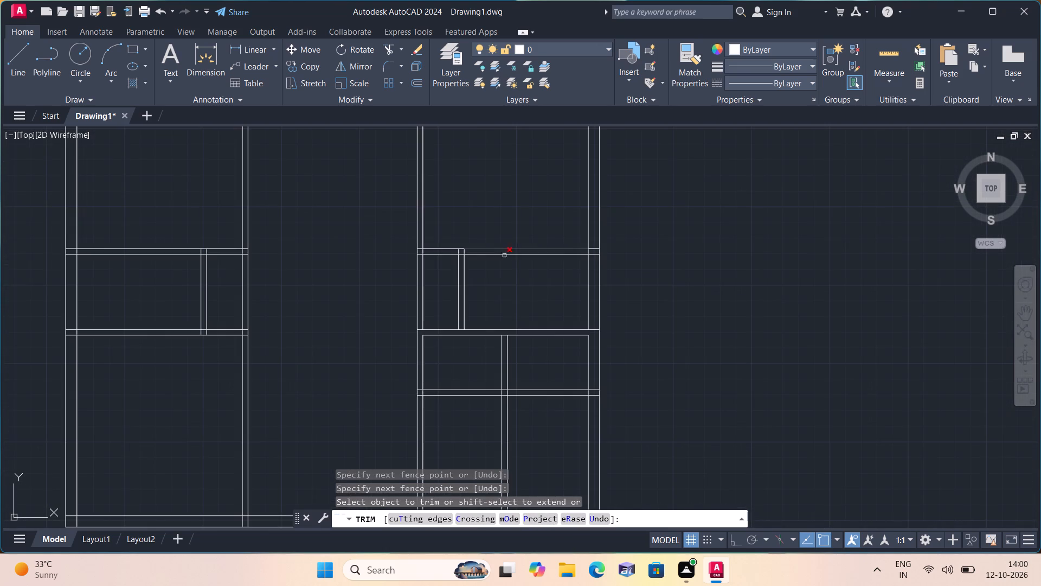
middle_click_drag(633, 315, 643, 265)
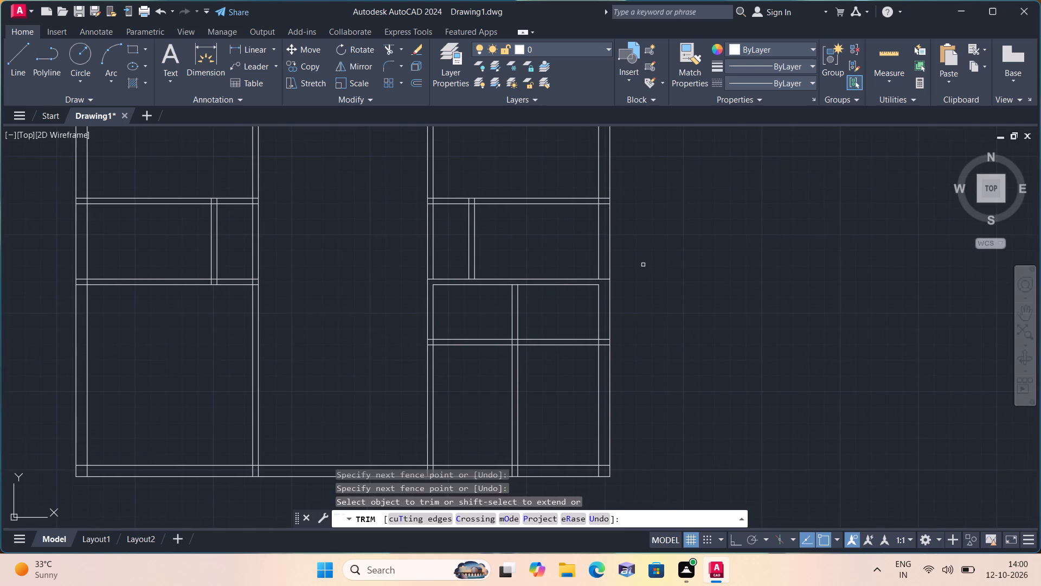
scroll(643, 265, "down", 1)
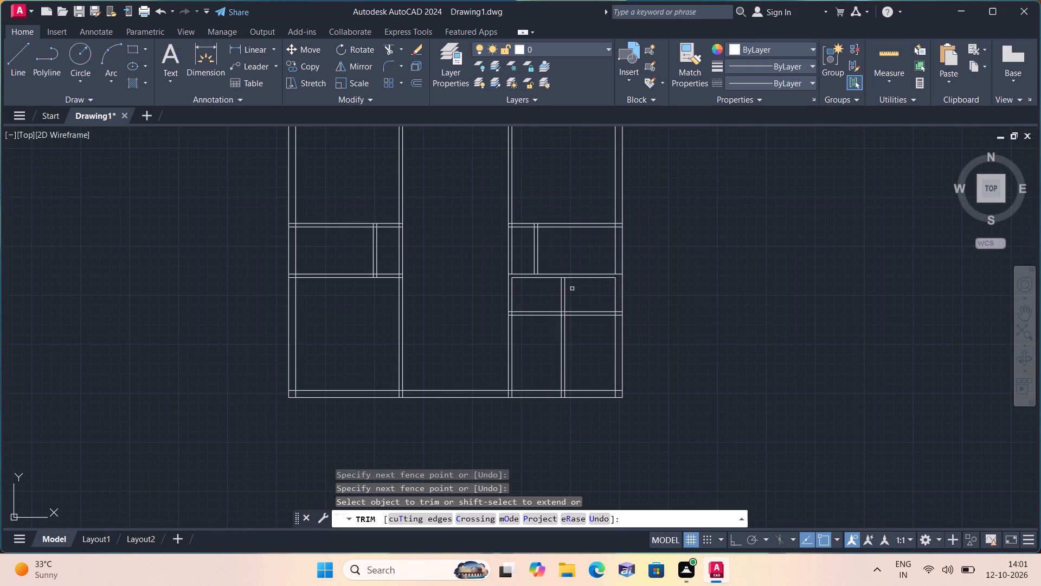
left_click(580, 358)
left_click(549, 330)
scroll(550, 395, "up", 2)
left_click(551, 395)
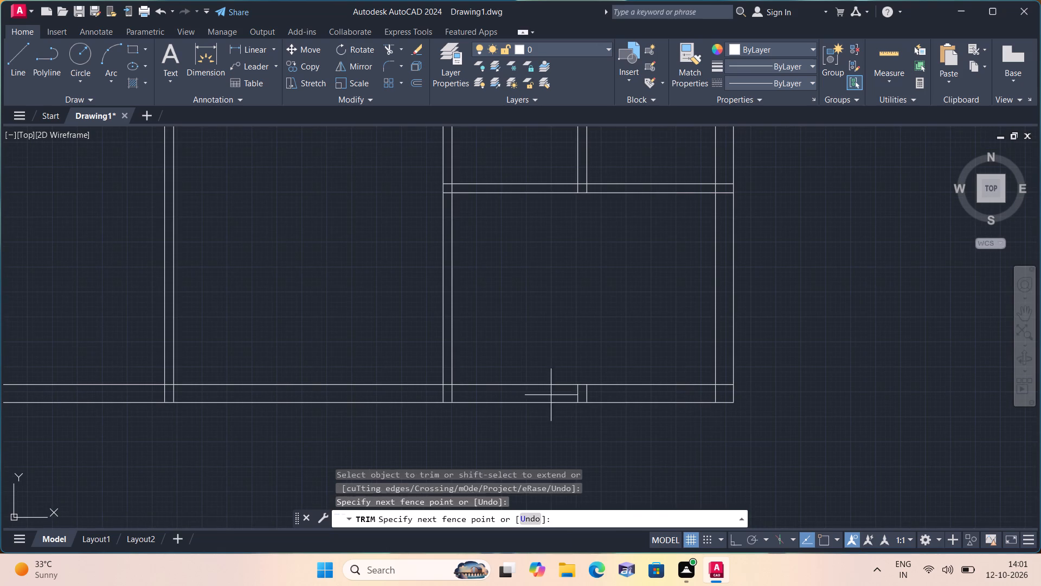
left_click(605, 397)
Trim the vertical partition lines out of the middle corridor and the corridor's lower wall.
scroll(605, 394, "down", 3)
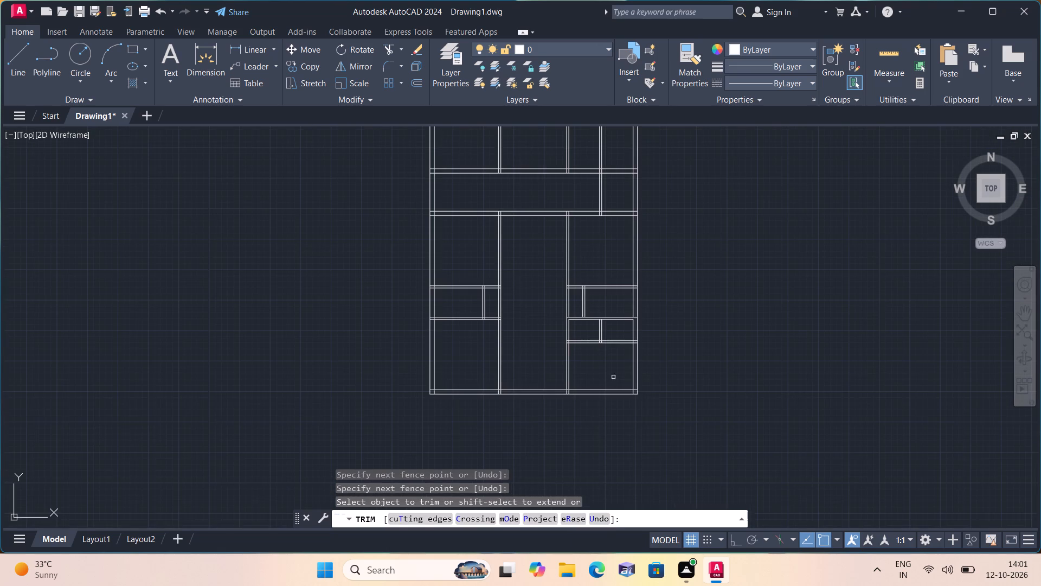
middle_click_drag(678, 252, 707, 342)
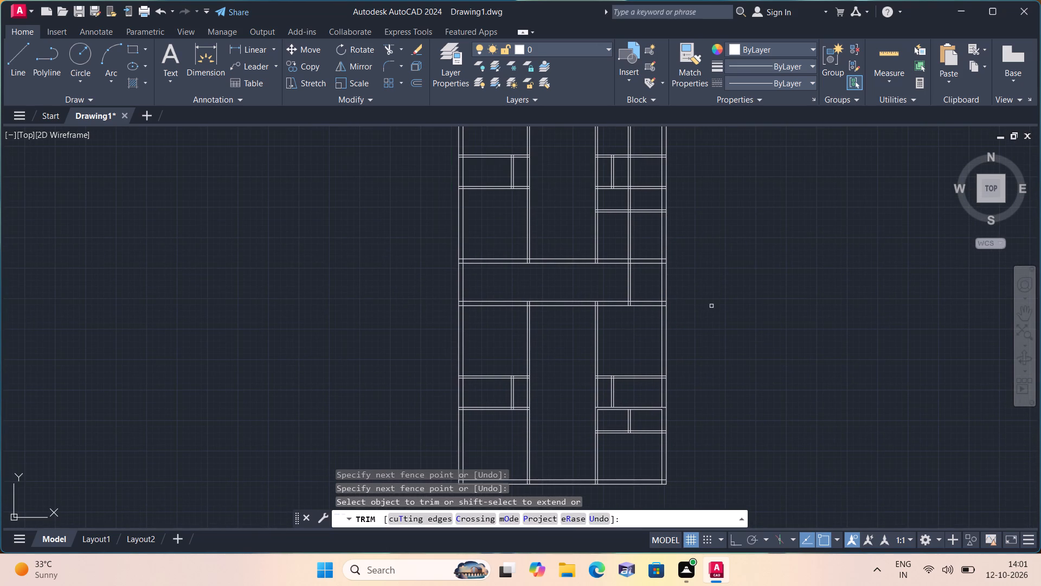
middle_click_drag(708, 300, 713, 361)
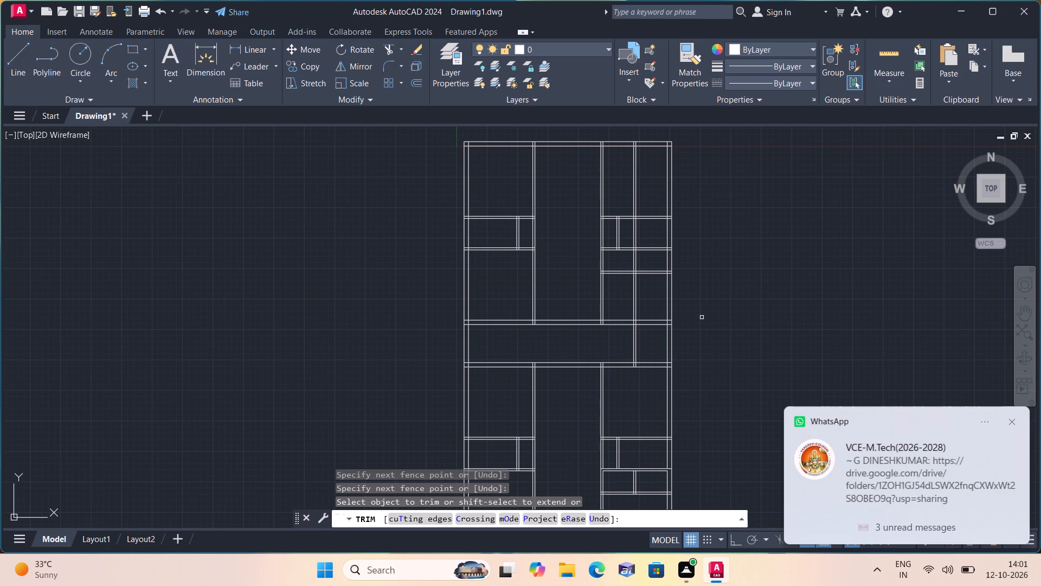
middle_click_drag(698, 317, 671, 362)
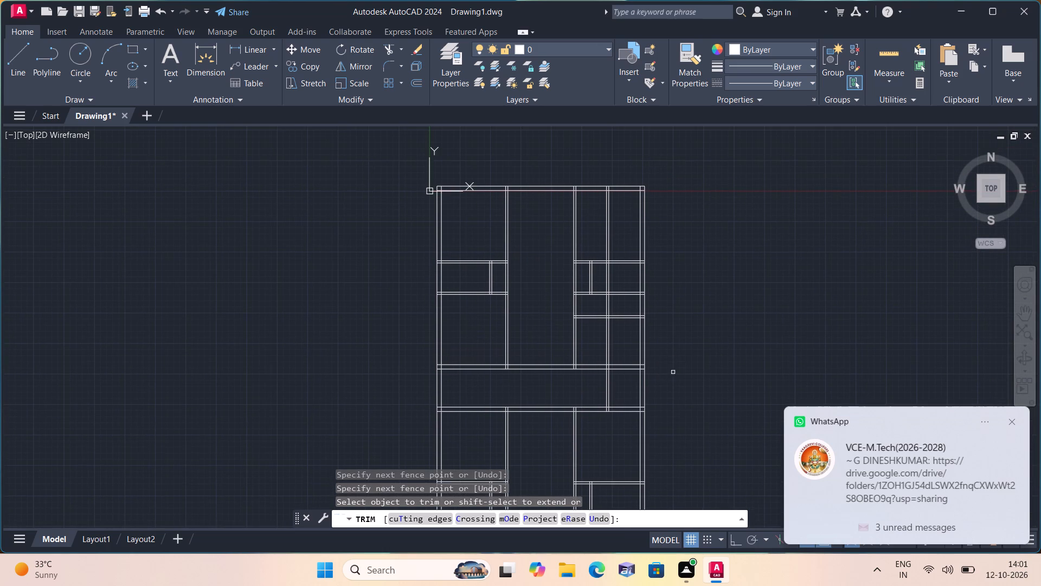
left_click(623, 391)
left_click(567, 373)
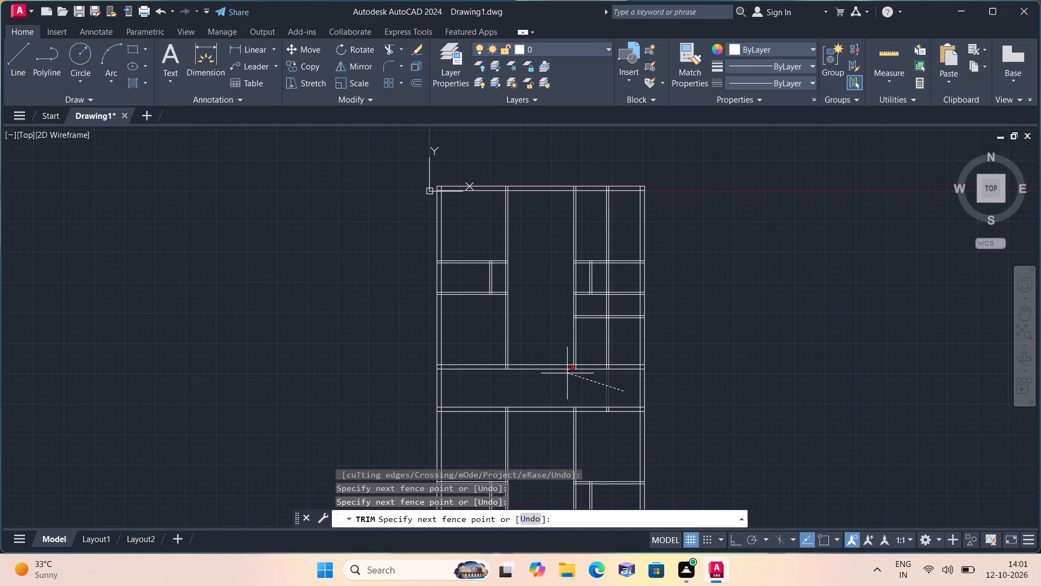
scroll(618, 416, "up", 4)
left_click(590, 381)
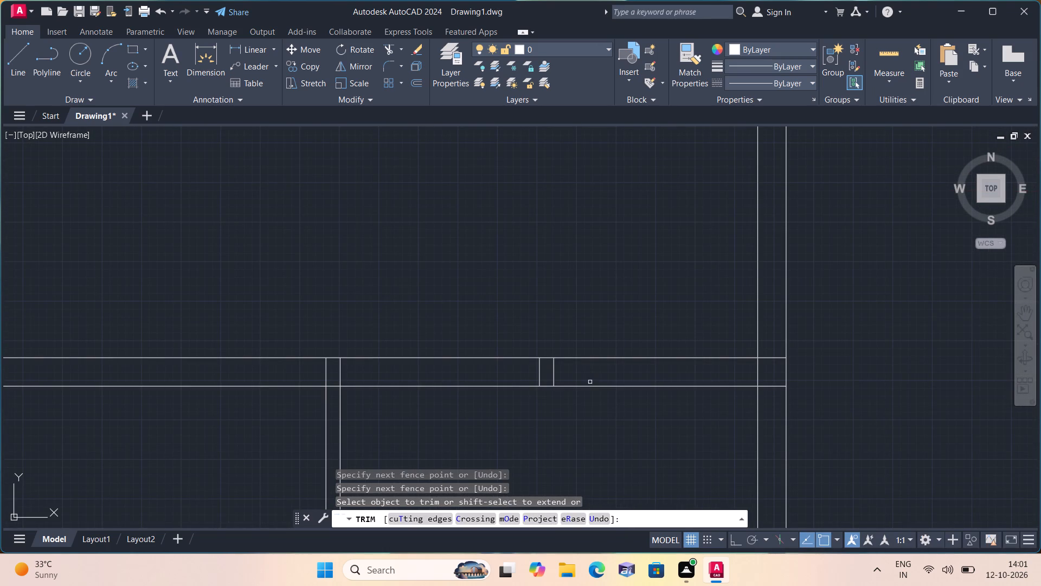
left_click(476, 366)
Trim the vertical partition lines out of the right column's fourth-row room, just above the middle corridor.
scroll(476, 366, "down", 3)
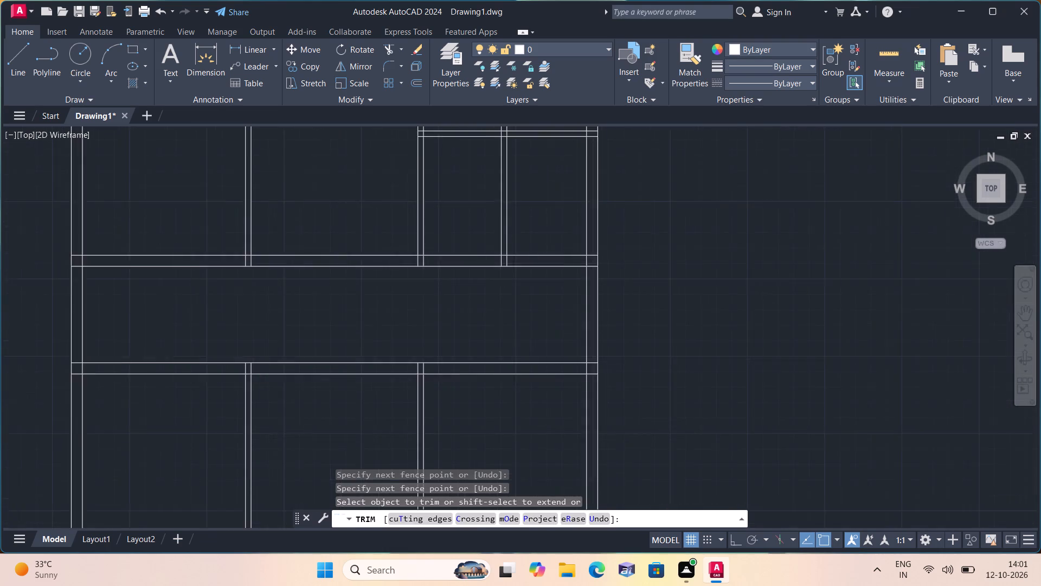
middle_click_drag(504, 297, 542, 403)
scroll(546, 403, "up", 3)
scroll(550, 357, "down", 1)
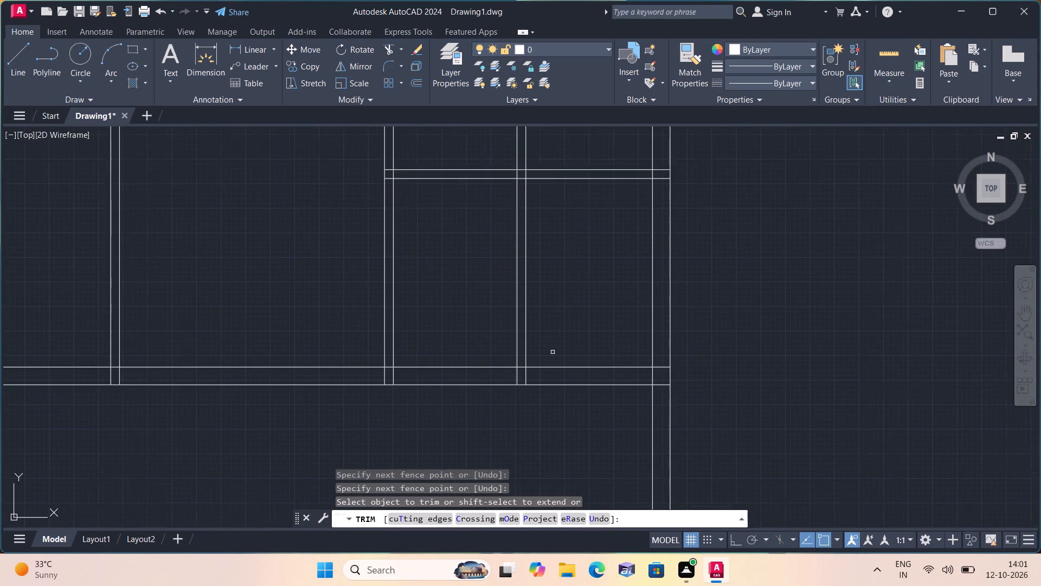
middle_click_drag(563, 329, 595, 422)
scroll(563, 329, "down", 1)
left_click(596, 423)
left_click(539, 359)
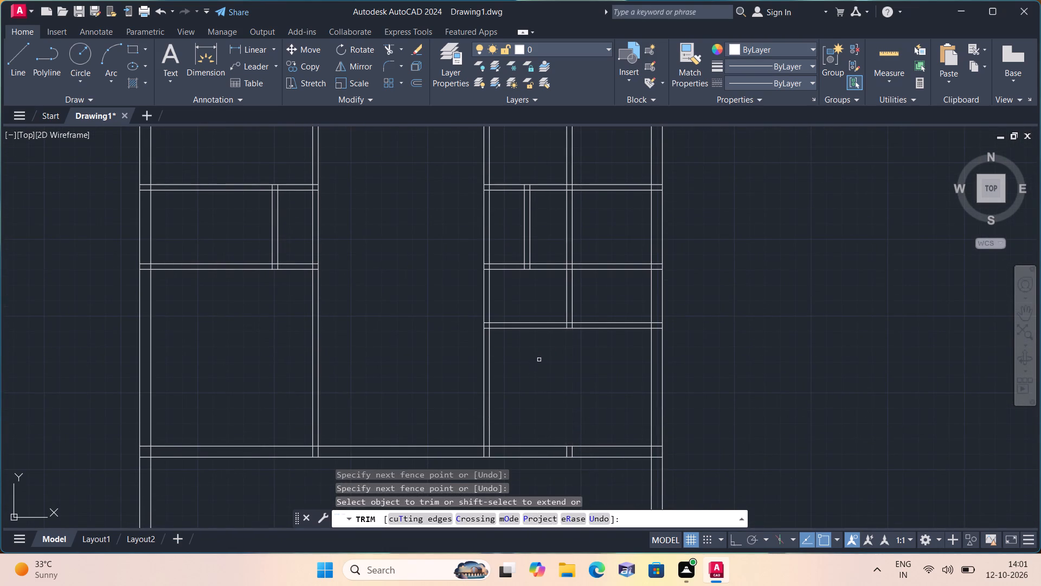
Trim the vertical partition lines out of the right column's top room and the top outer wall above it.
scroll(539, 360, "up", 1)
middle_click_drag(539, 358, 561, 449)
scroll(539, 358, "down", 1)
scroll(561, 451, "down", 2)
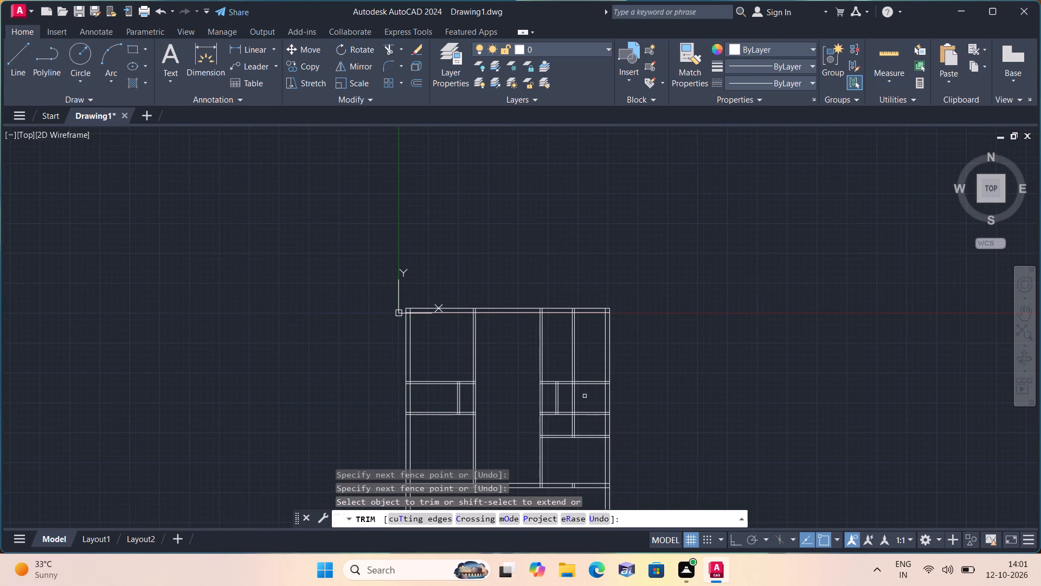
left_click(583, 361)
left_click(567, 321)
scroll(574, 309, "up", 2)
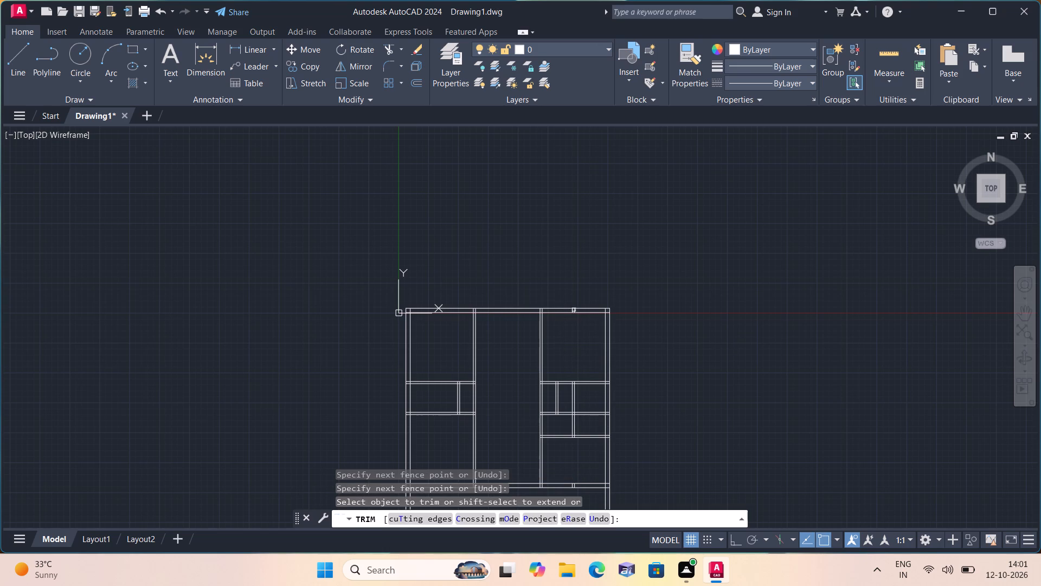
scroll(574, 308, "up", 2)
left_click(574, 313)
left_click(531, 309)
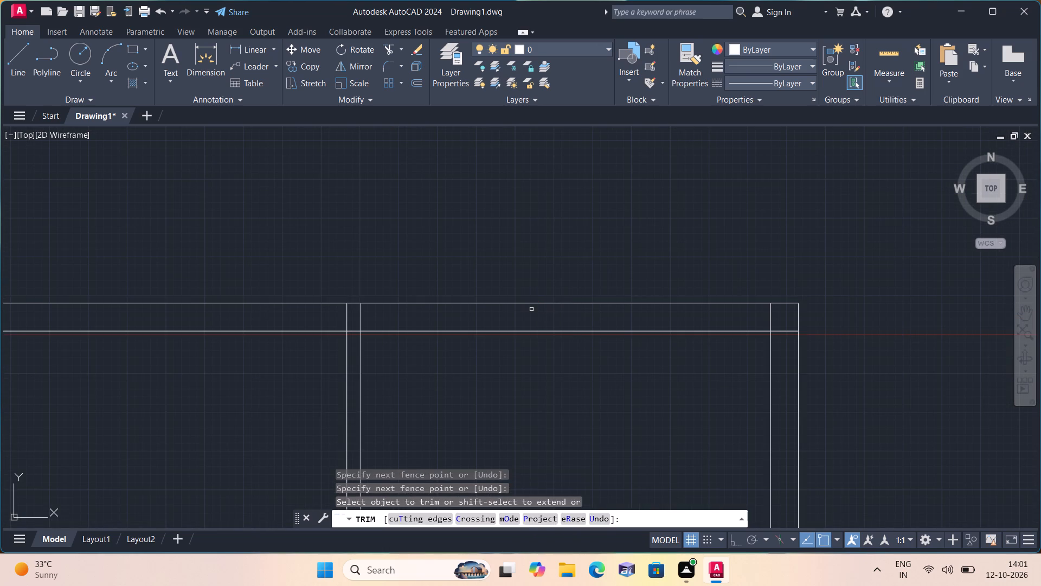
Trim the vertical partition lines out of the right column's second-row room and the thin wall directly above it.
scroll(531, 309, "down", 3)
middle_click_drag(558, 454, 583, 379)
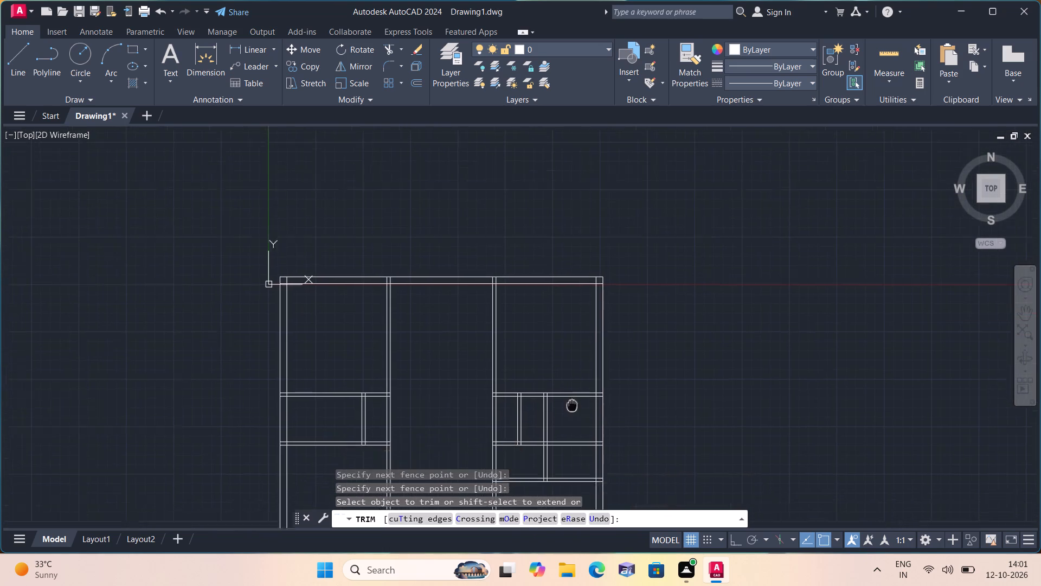
middle_click_drag(583, 379, 597, 353)
left_click(600, 355)
left_click(563, 335)
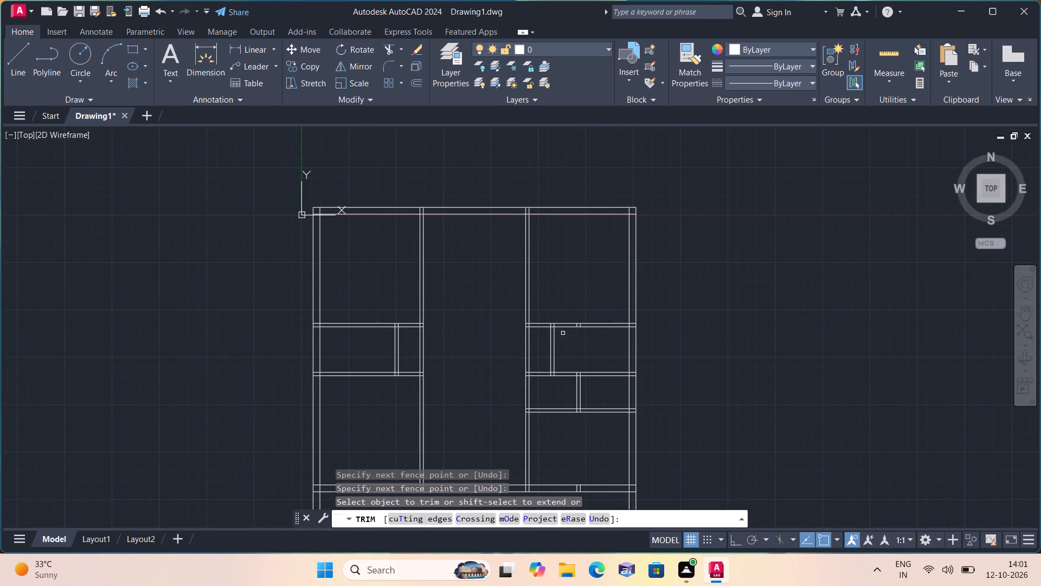
scroll(574, 323, "up", 3)
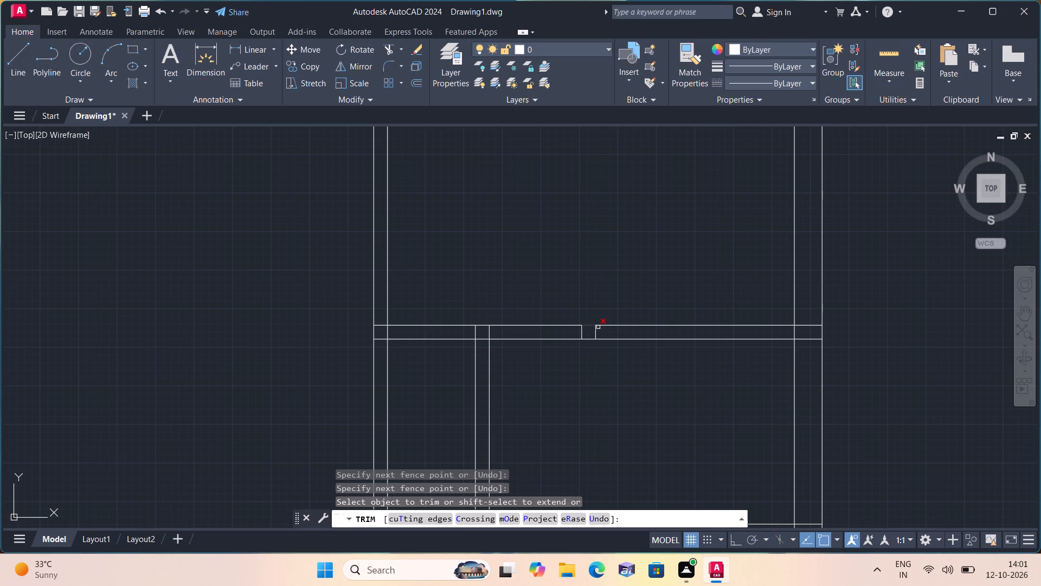
left_click(600, 329)
left_click(570, 329)
Trim the two leftover partition stubs out of the middle corridor's upper wall, below the right column's fourth-row room.
scroll(570, 329, "down", 2)
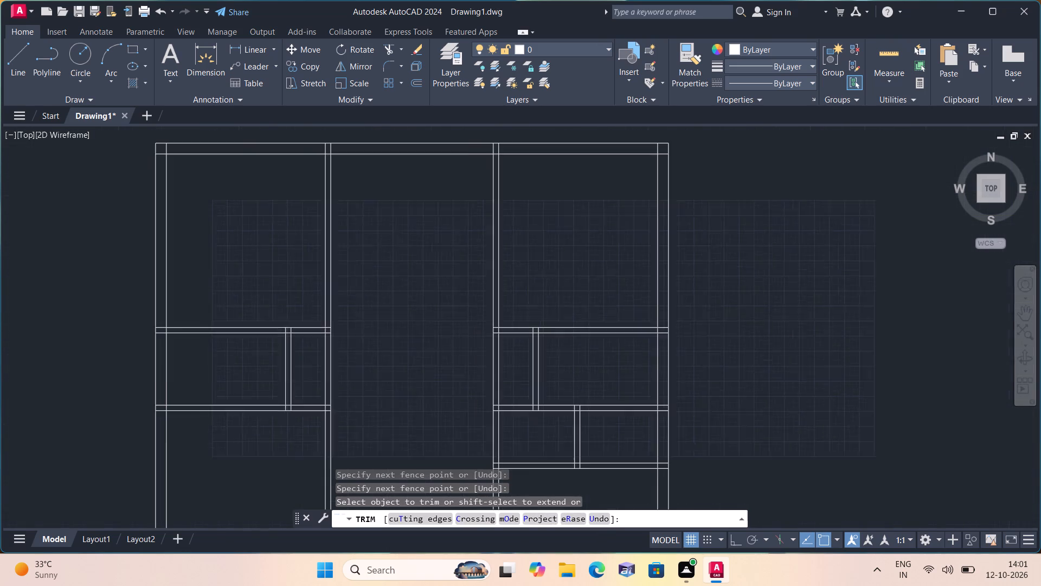
scroll(570, 329, "down", 1)
middle_click_drag(565, 355, 566, 289)
scroll(575, 271, "down", 1)
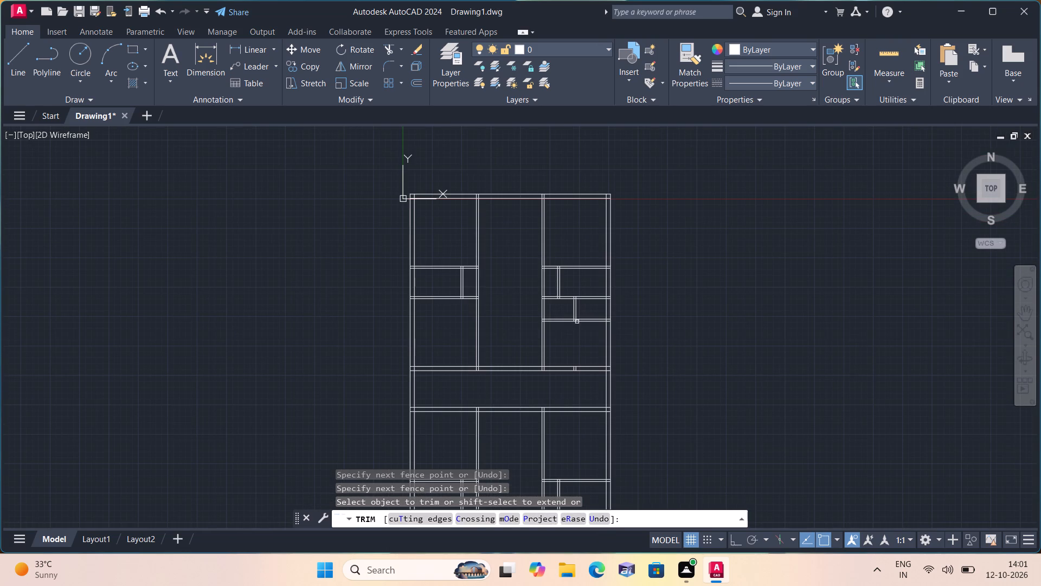
scroll(569, 363, "up", 3)
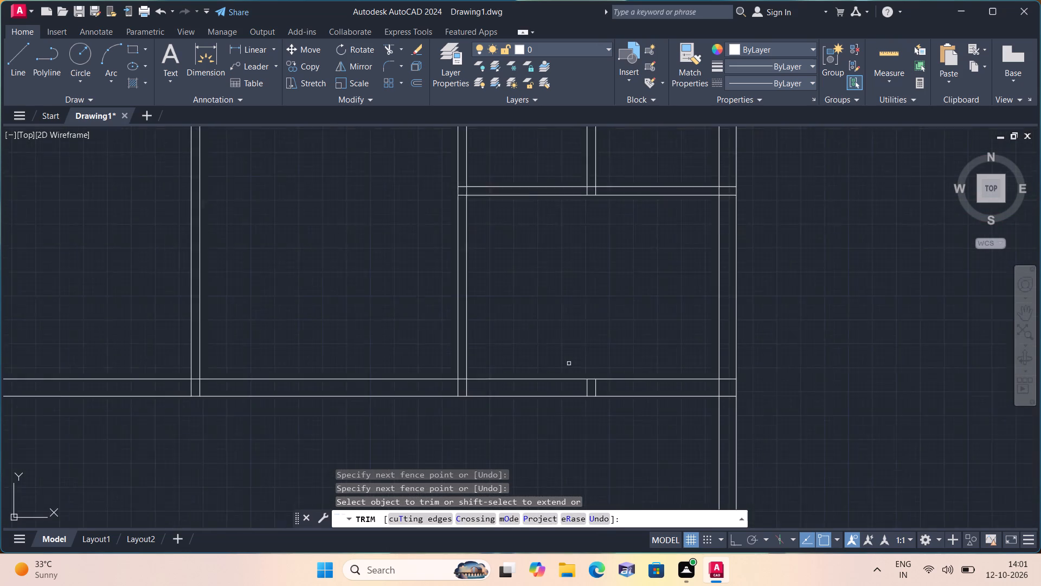
scroll(569, 364, "up", 1)
left_click(562, 402)
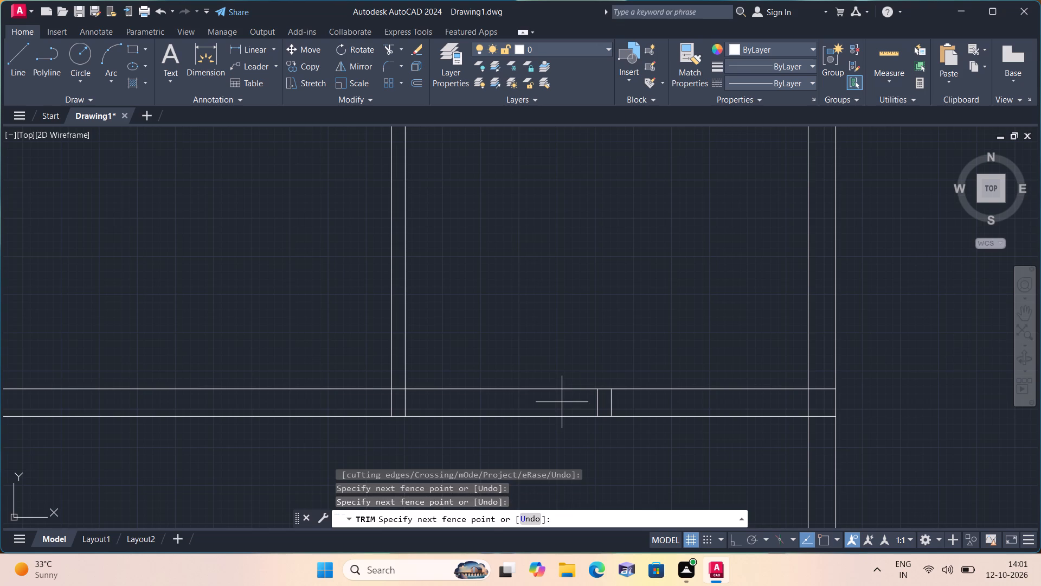
left_click(658, 402)
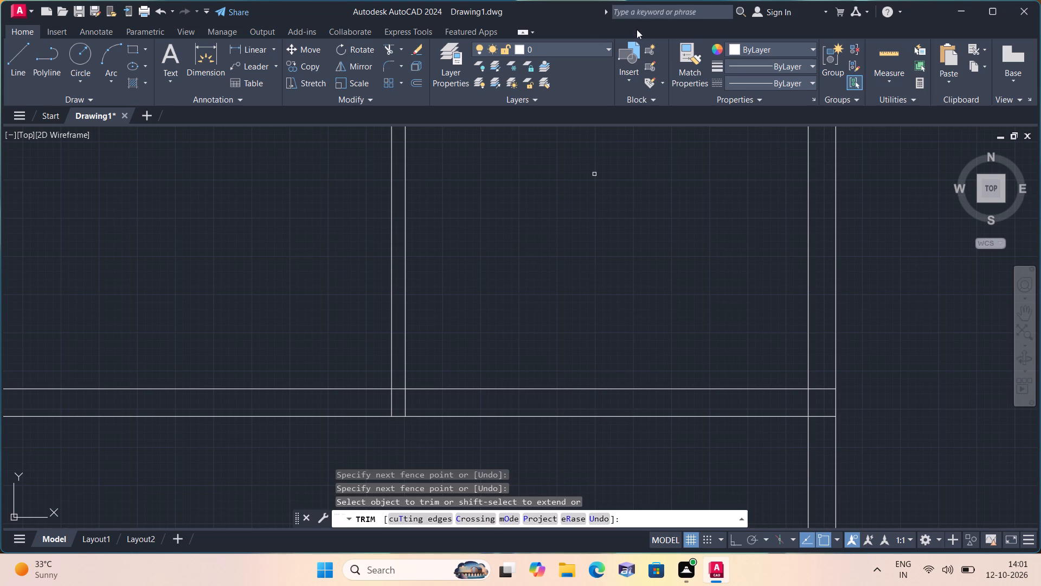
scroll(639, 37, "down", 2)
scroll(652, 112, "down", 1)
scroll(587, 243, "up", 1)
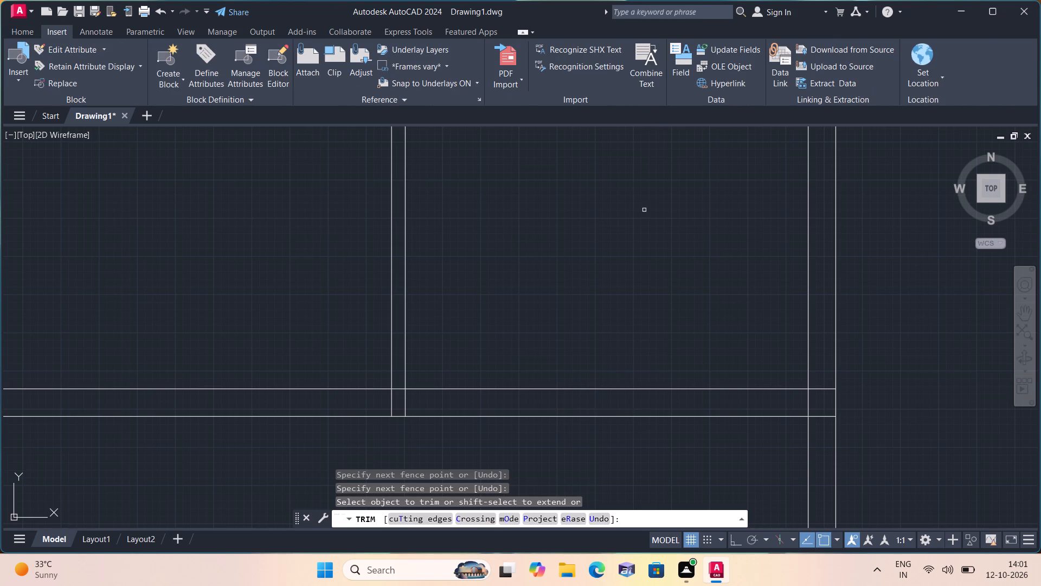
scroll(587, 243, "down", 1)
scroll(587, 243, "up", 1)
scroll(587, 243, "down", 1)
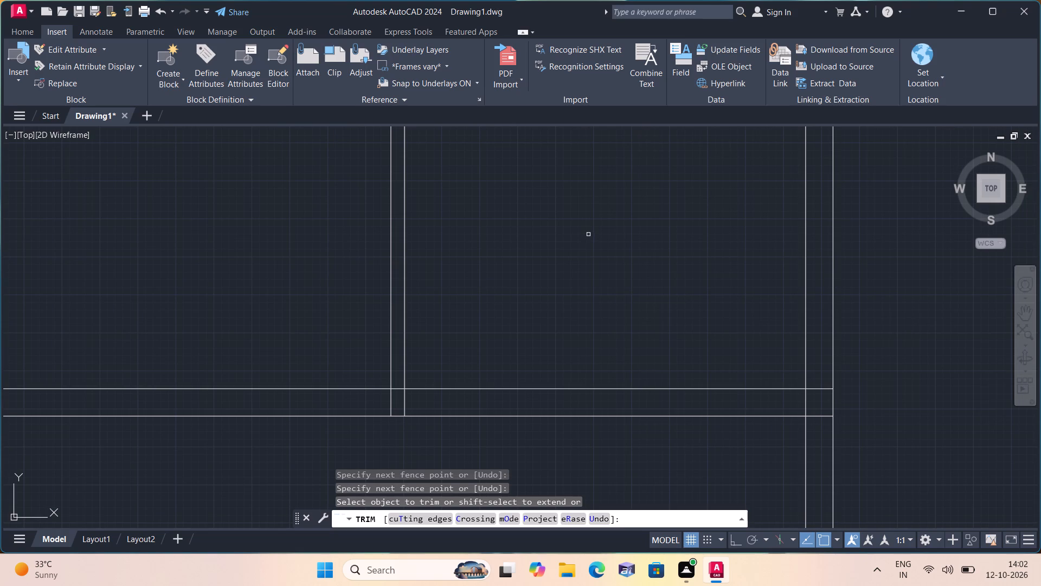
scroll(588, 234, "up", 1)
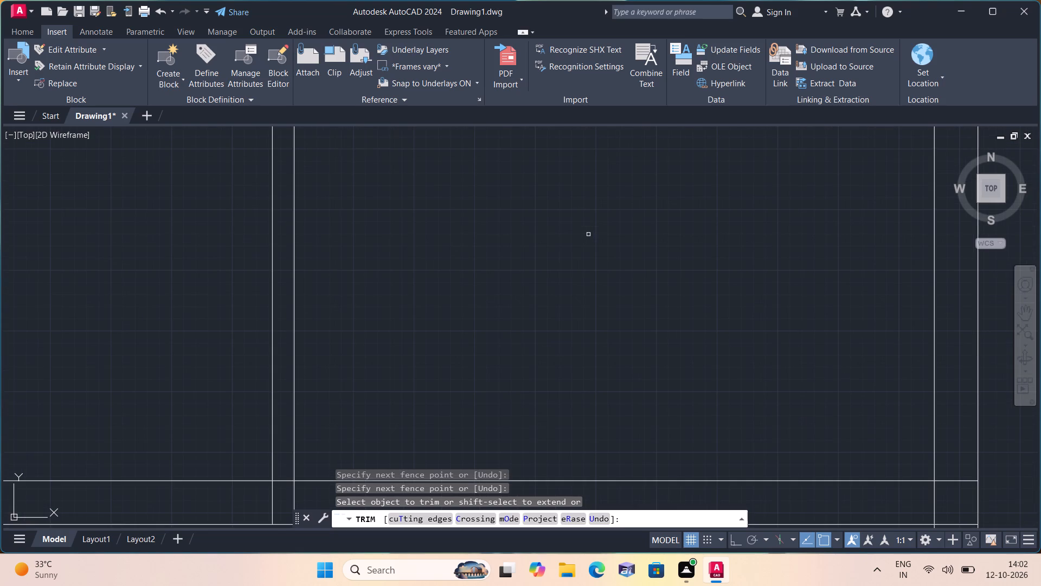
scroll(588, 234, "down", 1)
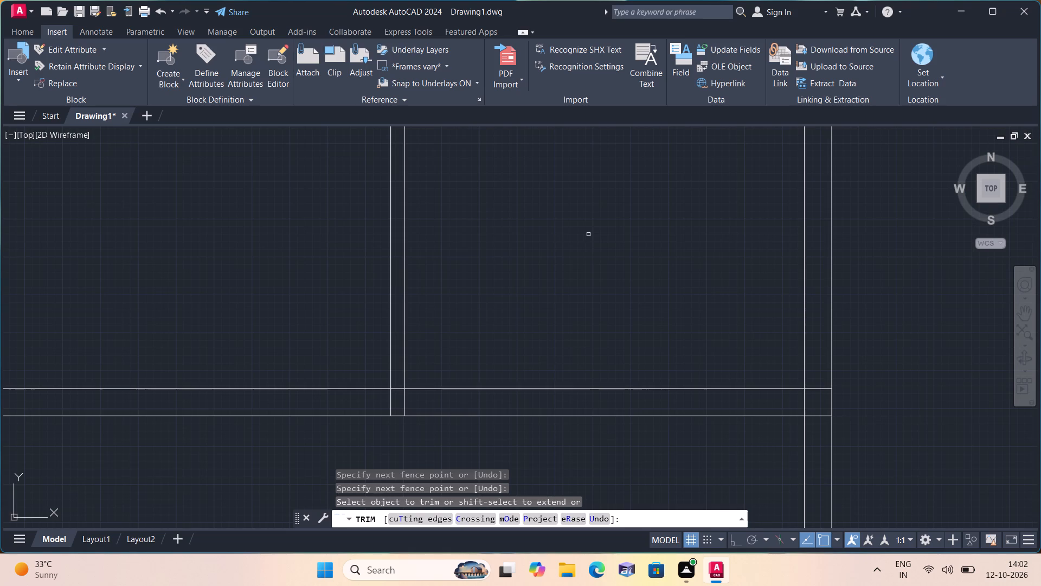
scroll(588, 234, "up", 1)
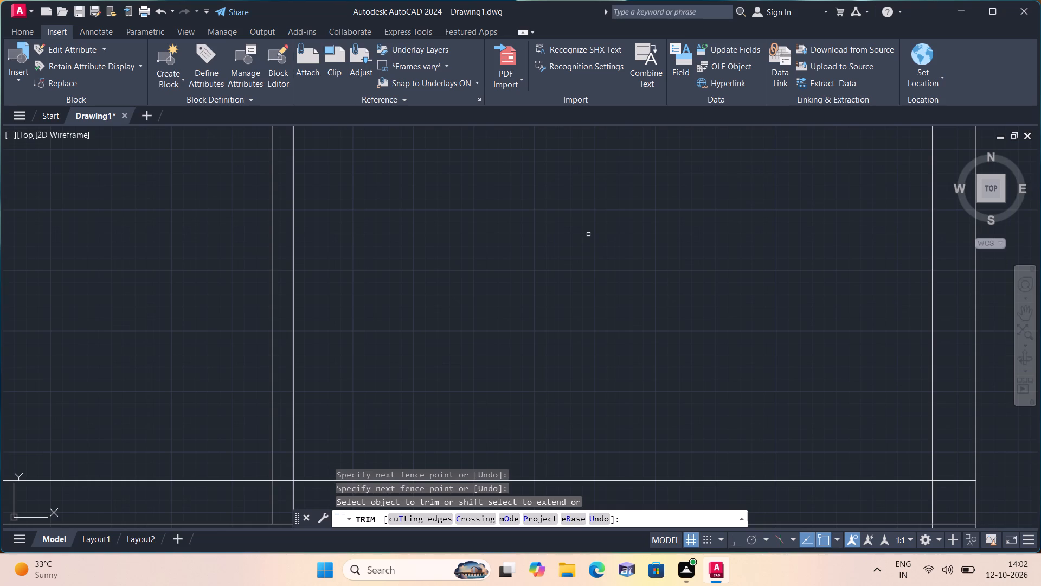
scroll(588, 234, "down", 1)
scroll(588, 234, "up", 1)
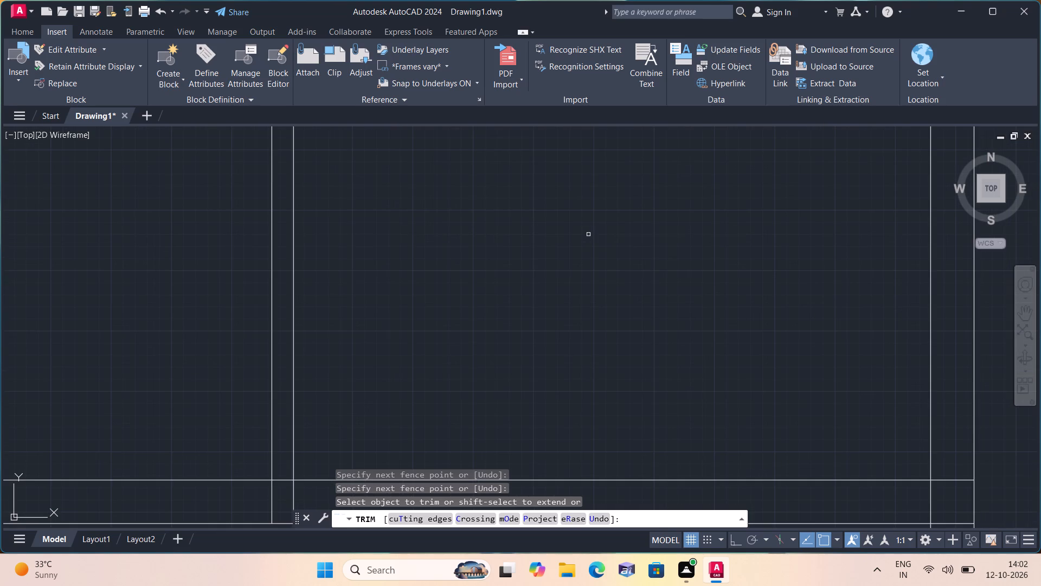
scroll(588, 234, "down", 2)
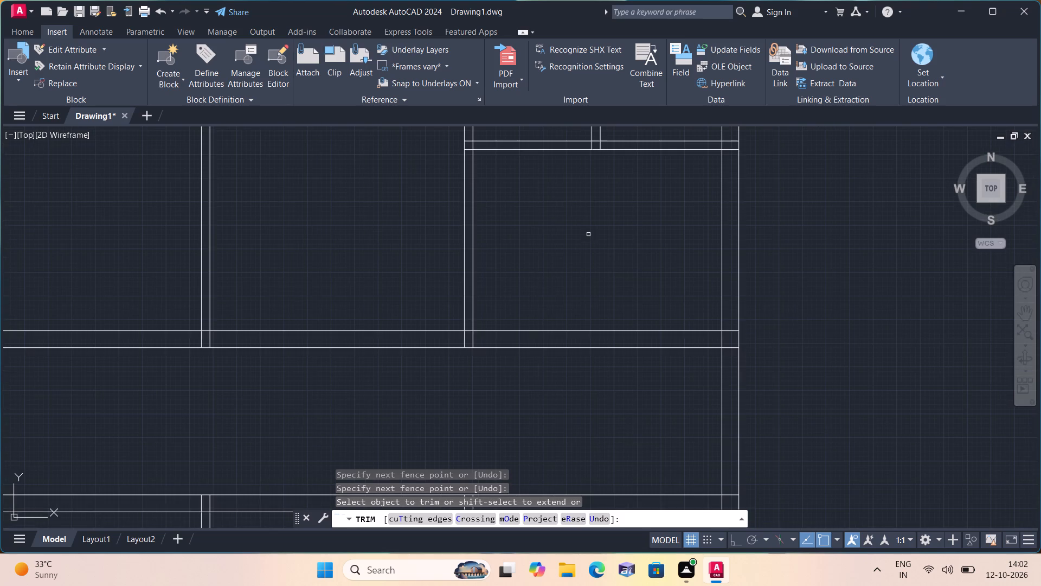
Examine the trimmed wall layout around the middle corridor and the left and right columns of rooms down to the bottom wall.
scroll(588, 234, "down", 1)
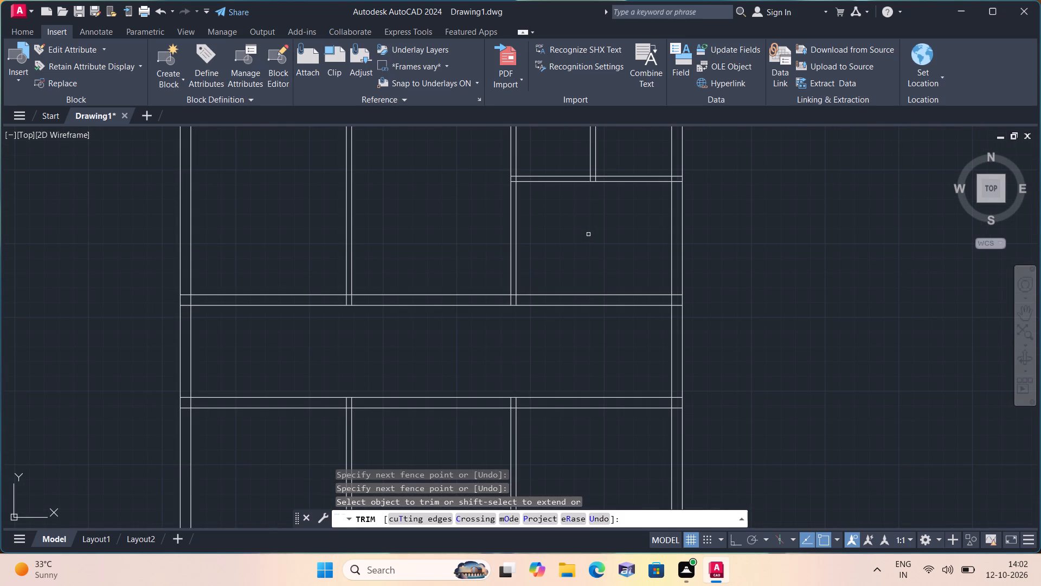
scroll(588, 234, "down", 1)
scroll(588, 234, "up", 1)
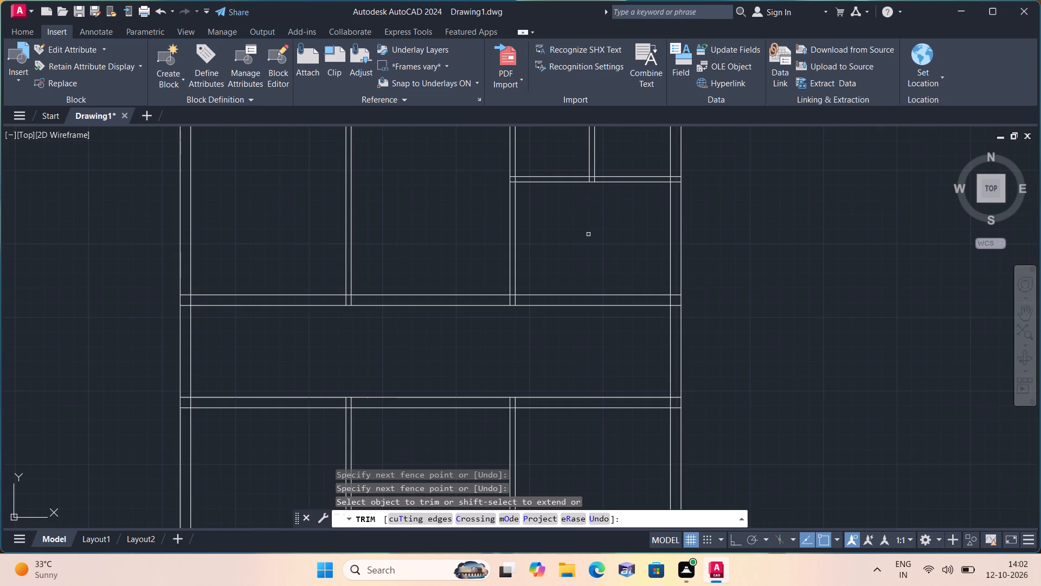
scroll(588, 234, "up", 1)
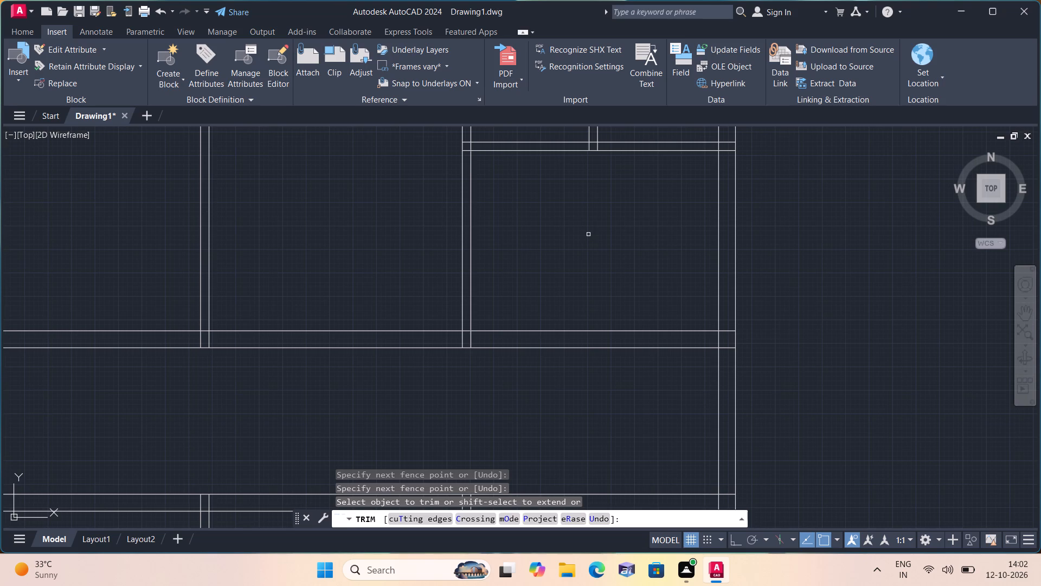
scroll(588, 234, "up", 1)
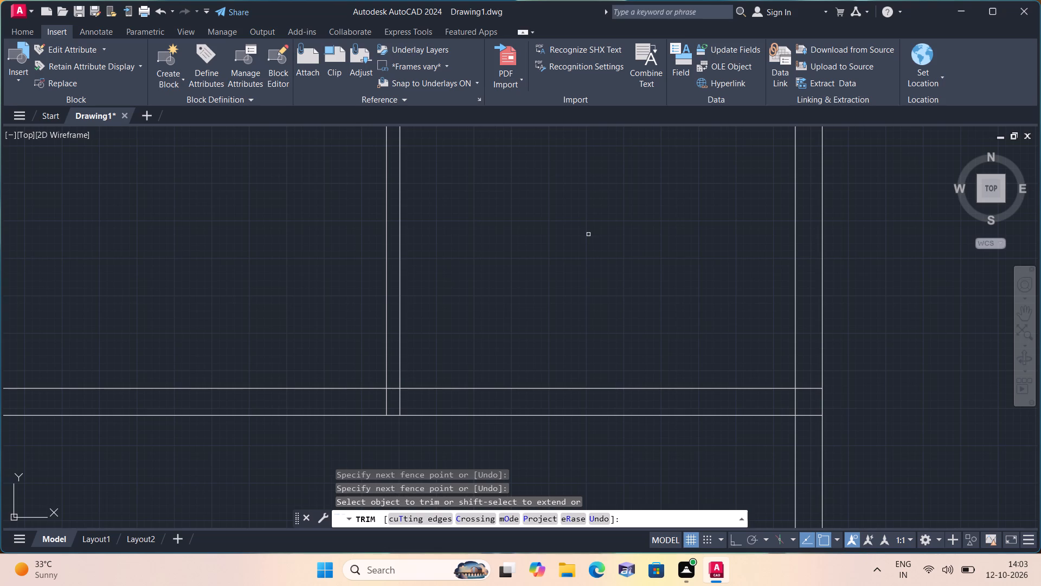
scroll(588, 234, "down", 2)
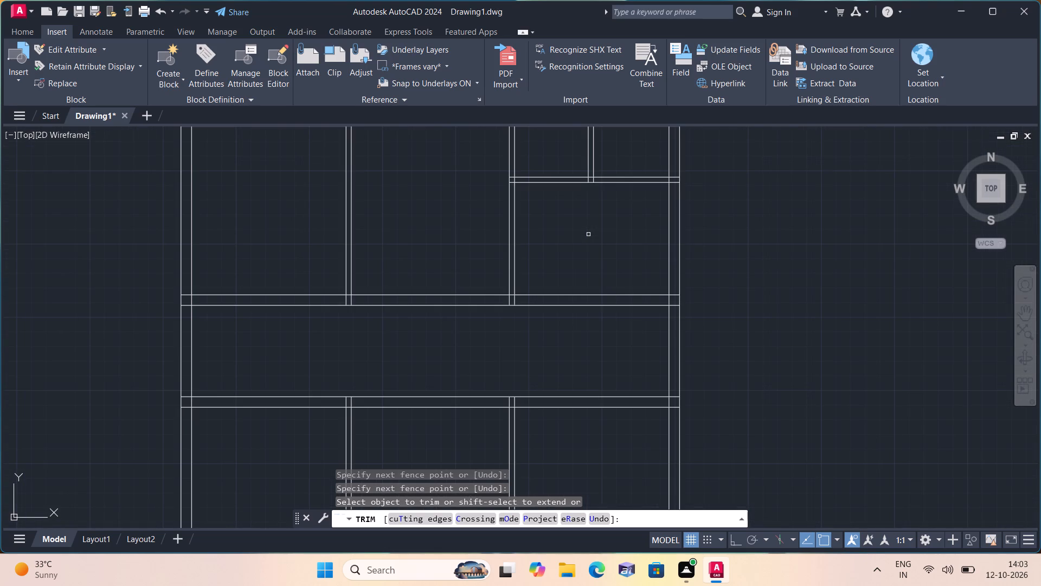
scroll(588, 234, "up", 2)
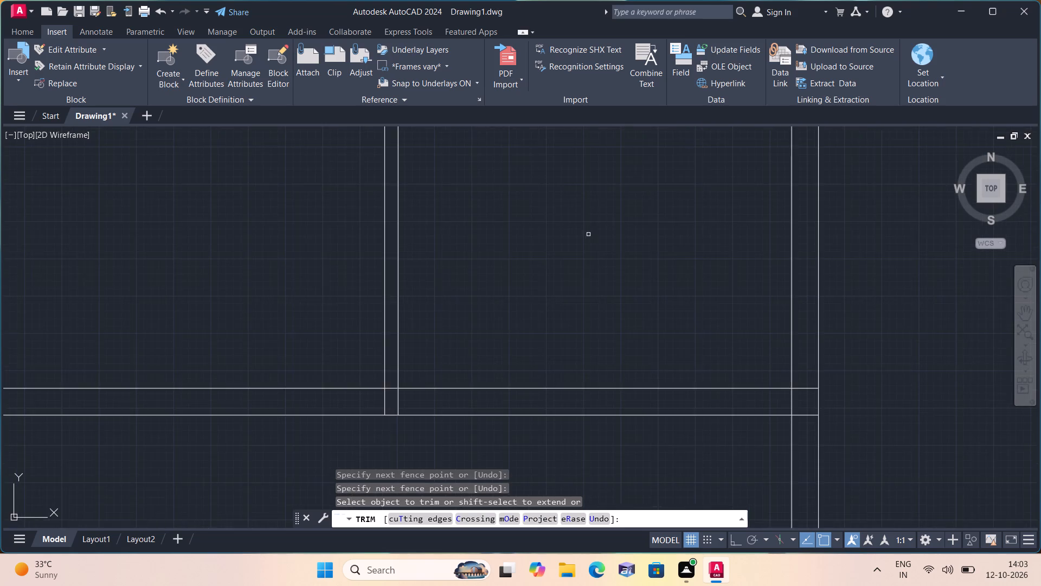
scroll(588, 234, "up", 1)
middle_click_drag(584, 232, 578, 231)
scroll(584, 232, "down", 4)
scroll(473, 273, "up", 2)
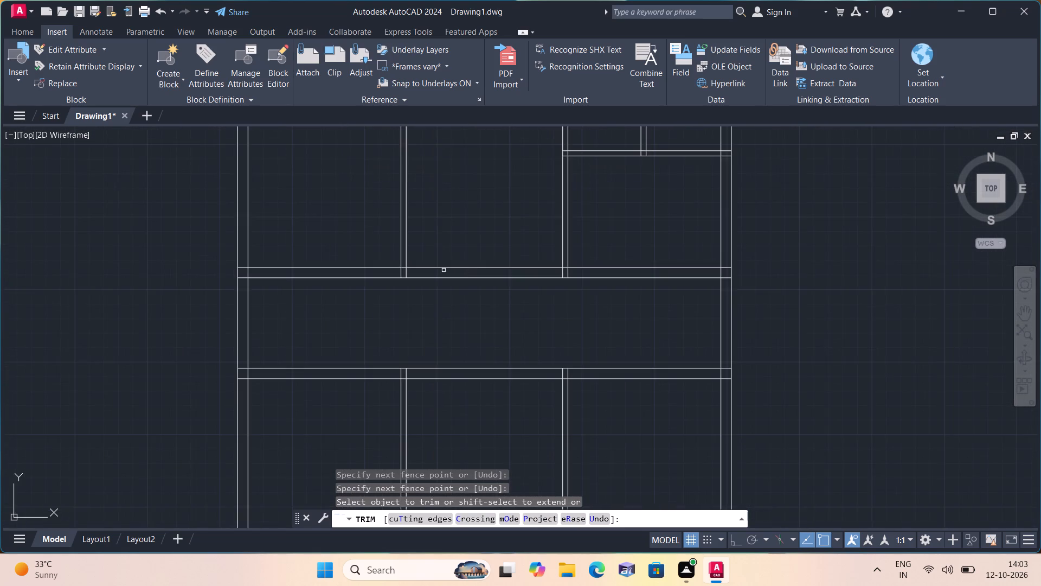
scroll(441, 279, "down", 1)
middle_click_drag(441, 279, 650, 151)
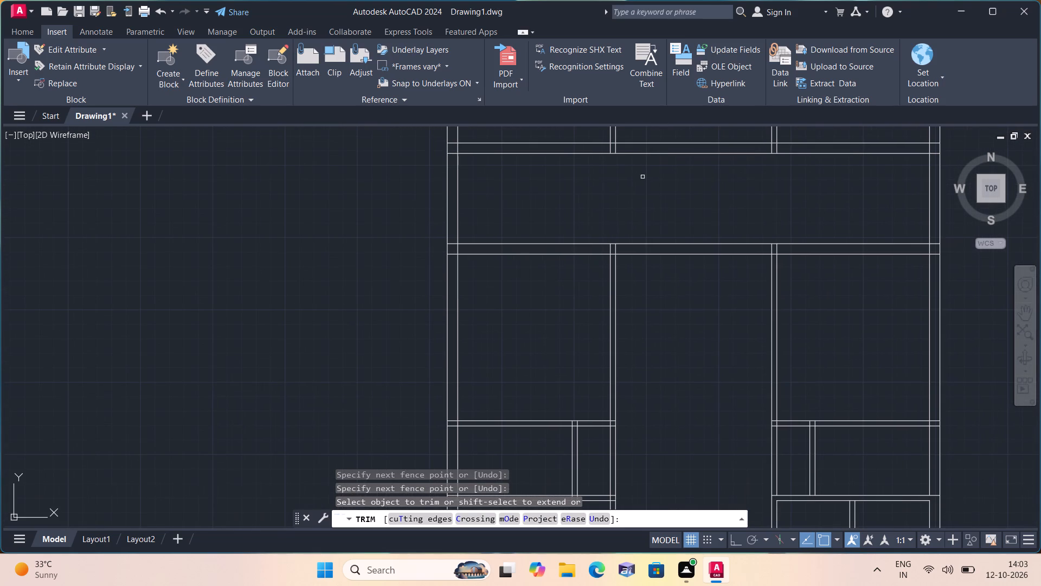
scroll(647, 262, "down", 1)
middle_click_drag(647, 262, 626, 215)
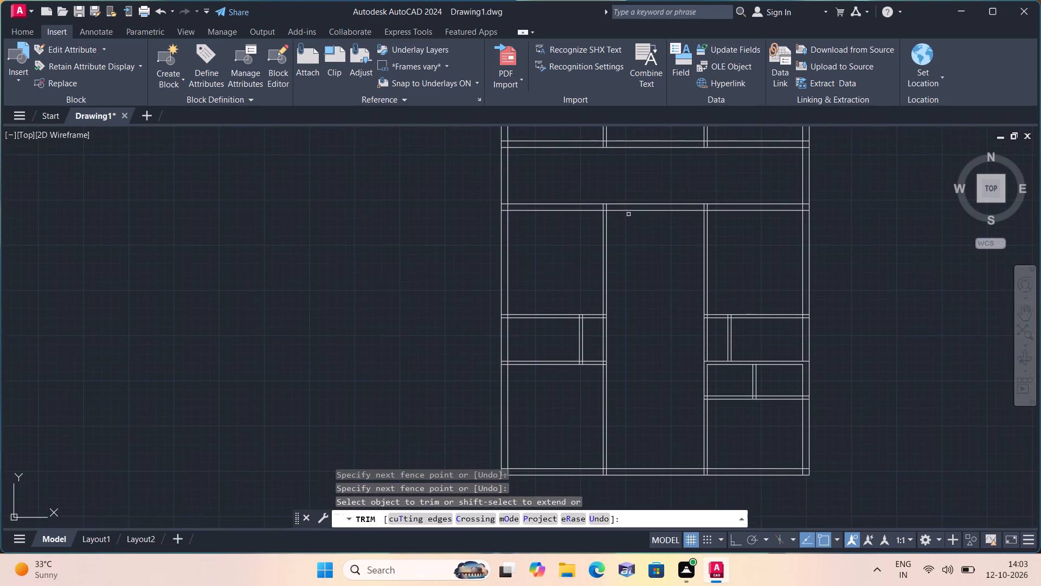
scroll(552, 375, "up", 2)
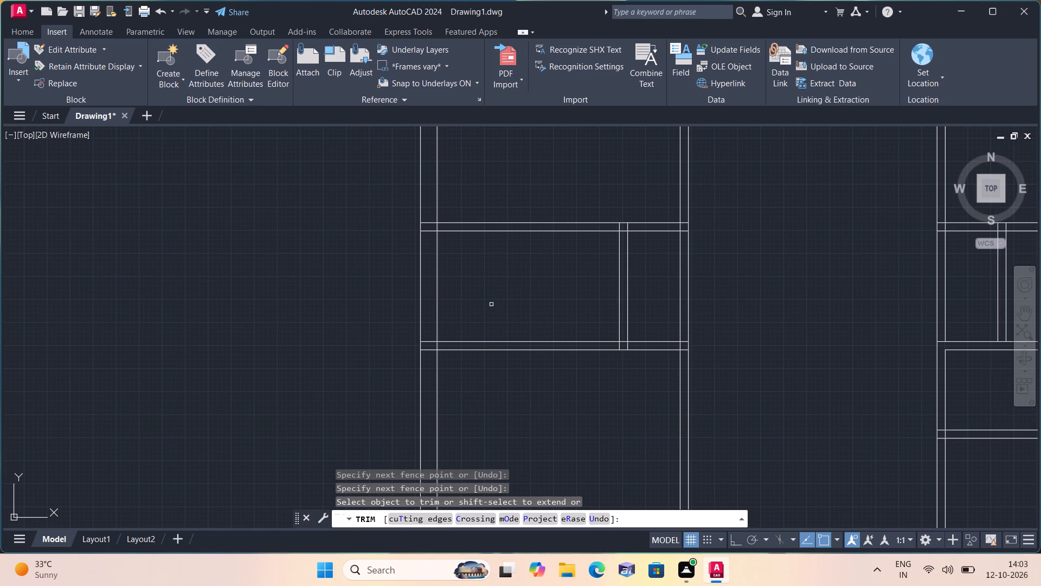
scroll(491, 304, "down", 2)
middle_click_drag(484, 284, 462, 208)
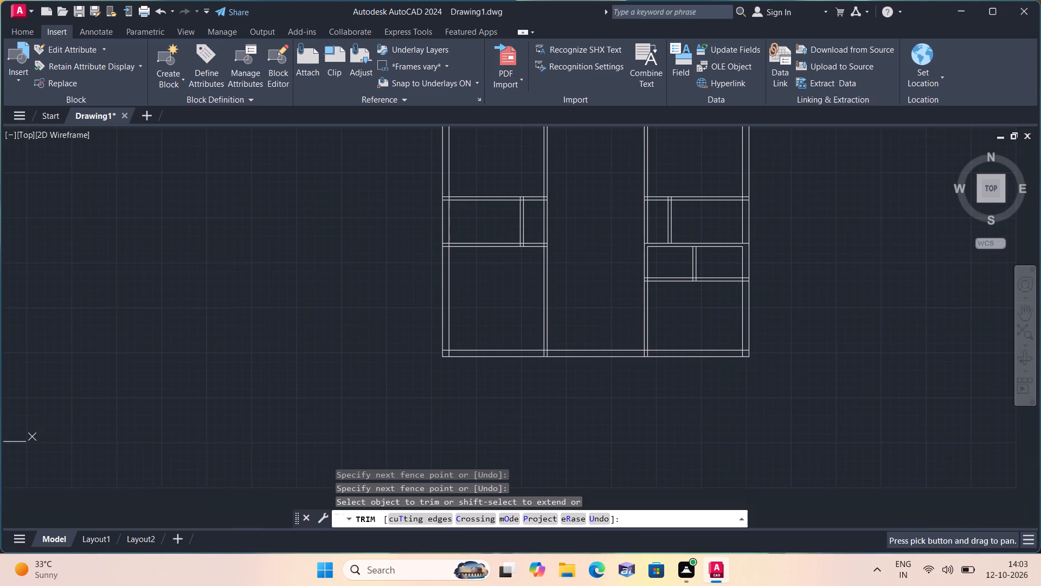
scroll(670, 303, "up", 1)
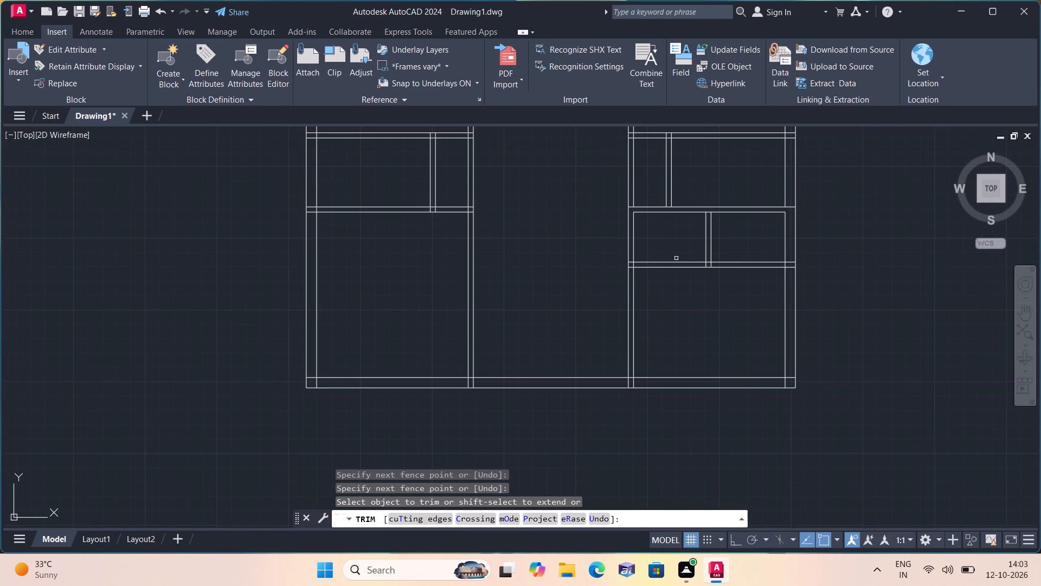
scroll(614, 216, "down", 1)
middle_click_drag(612, 216, 626, 425)
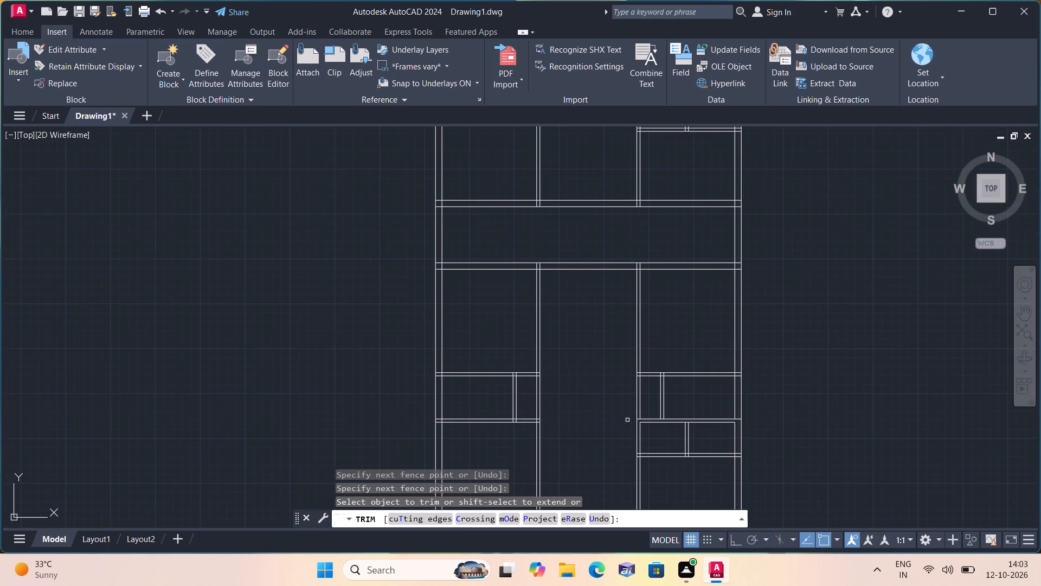
With ortho on, draw a line from the upper-left room's inner corner 1' along the top wall's inner face, and up across the wall thickness.
key("space")
type("l")
key("space")
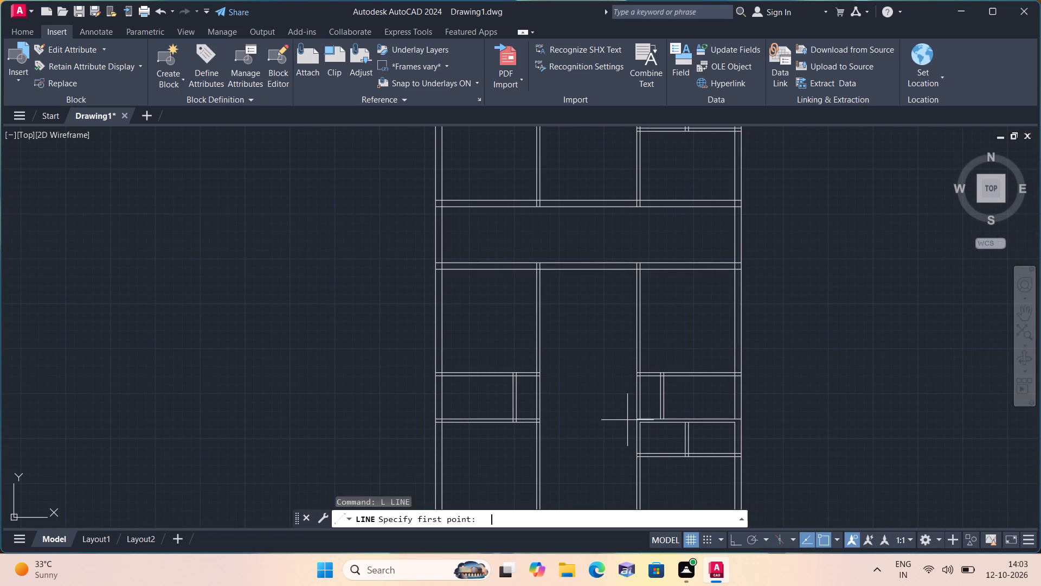
key("F8")
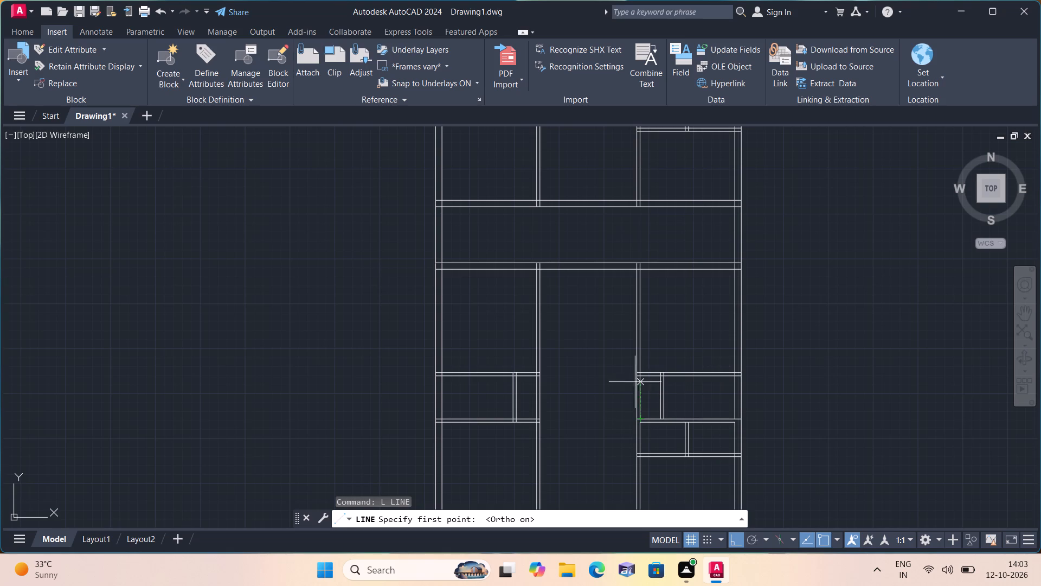
middle_click_drag(524, 224, 557, 539)
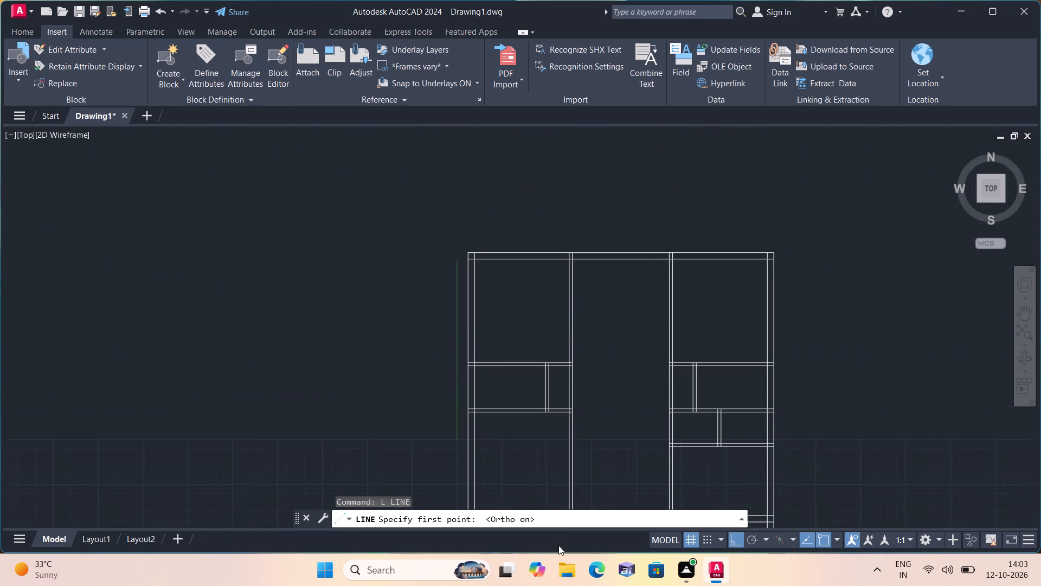
scroll(569, 364, "up", 3)
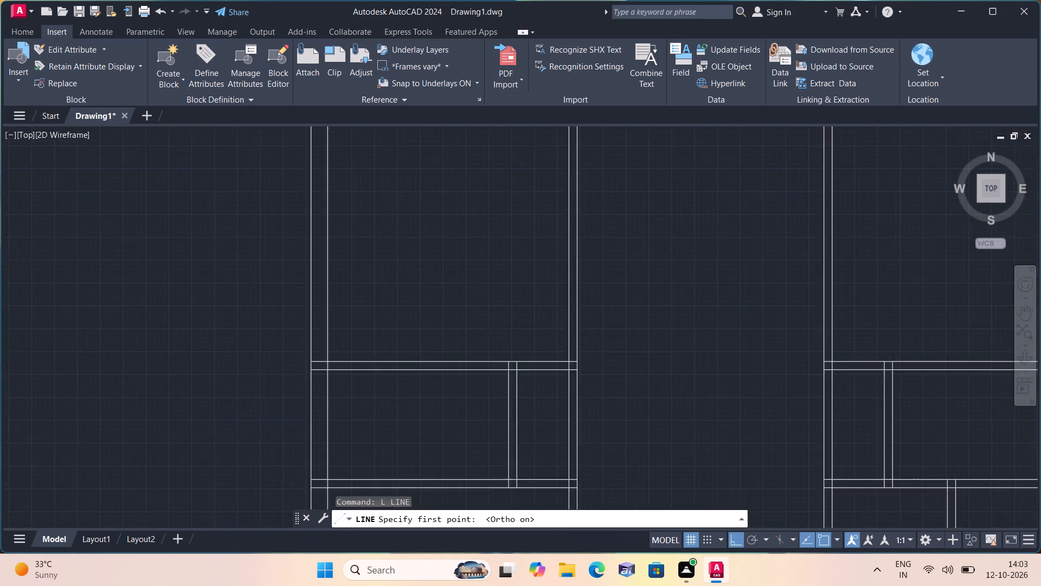
scroll(569, 362, "up", 2)
scroll(569, 364, "down", 4)
middle_click_drag(506, 276, 597, 441)
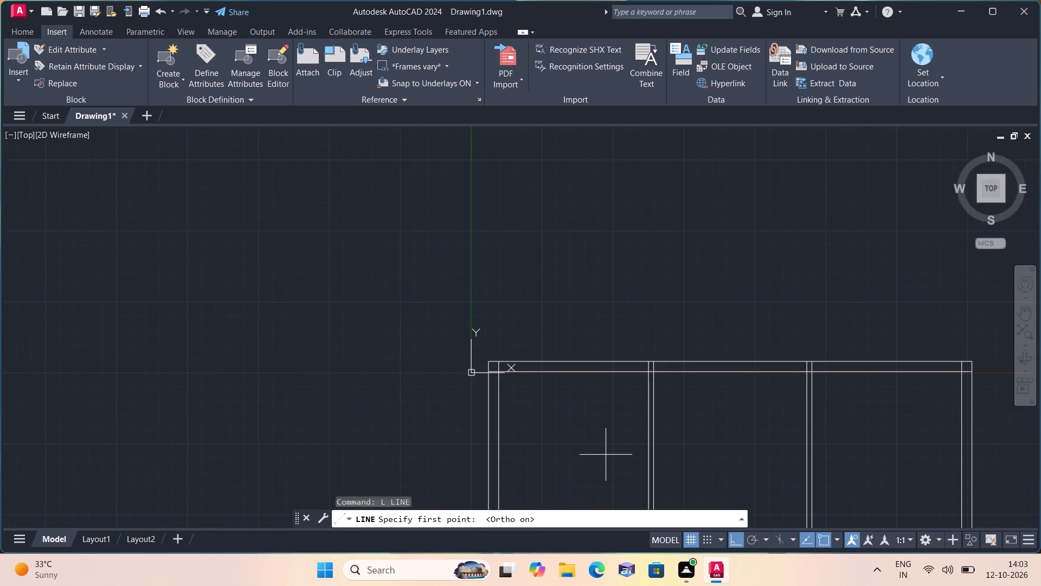
scroll(499, 358, "up", 3)
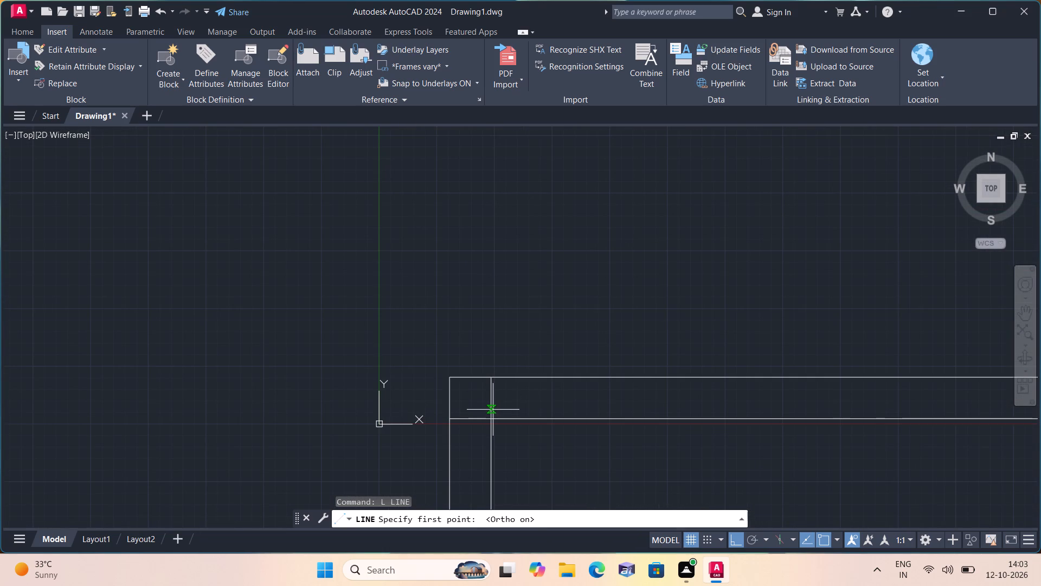
left_click(493, 421)
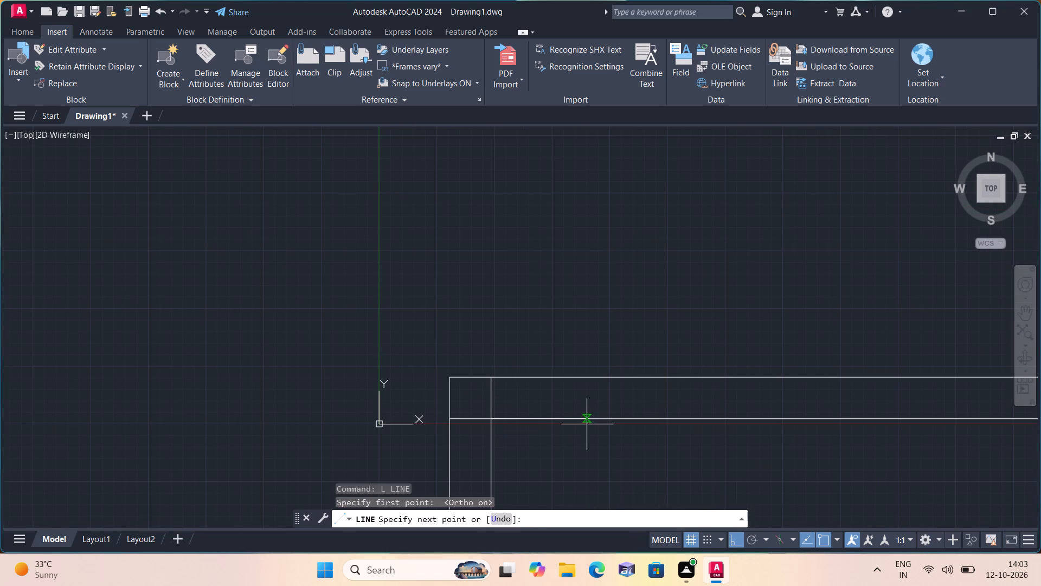
type("1'")
key("space")
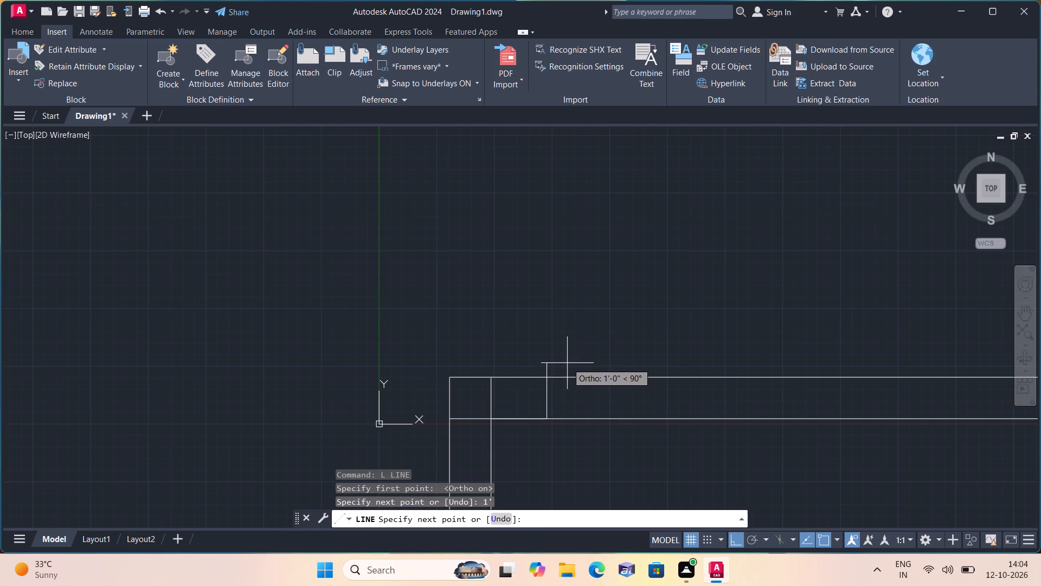
scroll(567, 362, "up", 1)
left_click(534, 387)
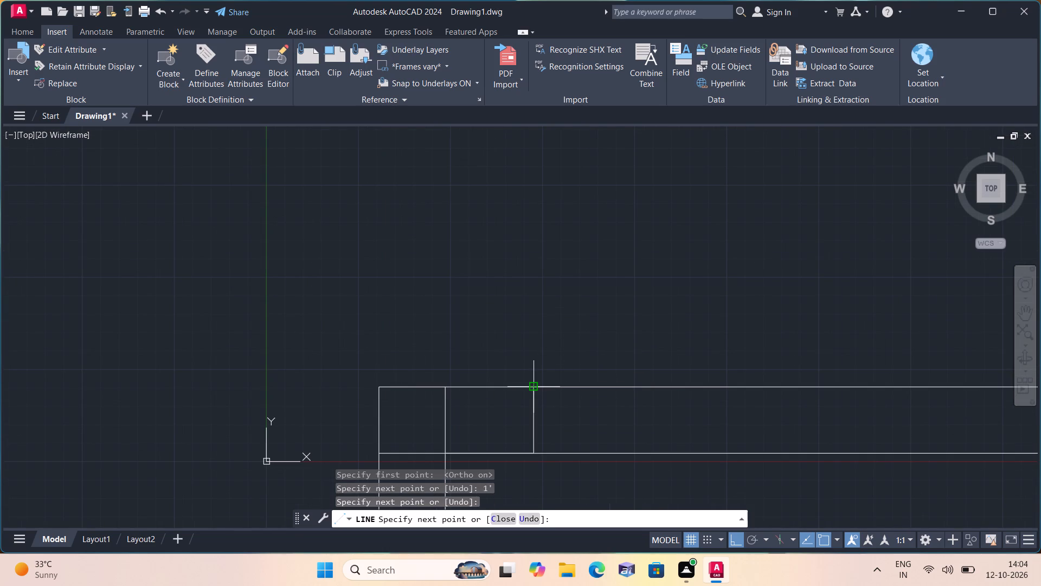
left_click(534, 386)
key("space")
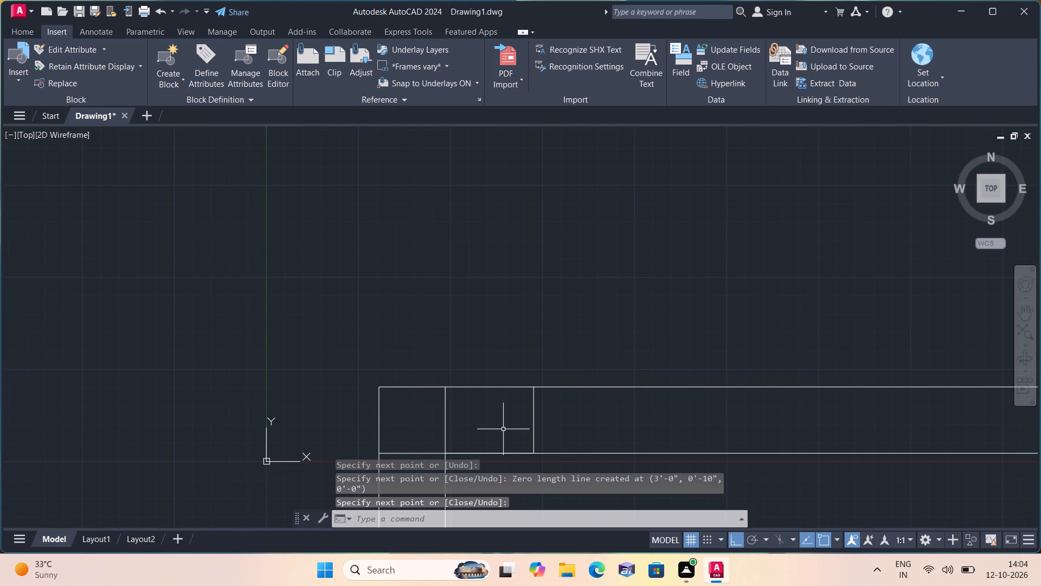
Delete the 1' horizontal helper line along the top wall's inner face, keeping the short vertical line across the wall.
middle_click_drag(489, 426, 472, 367)
left_click(475, 394)
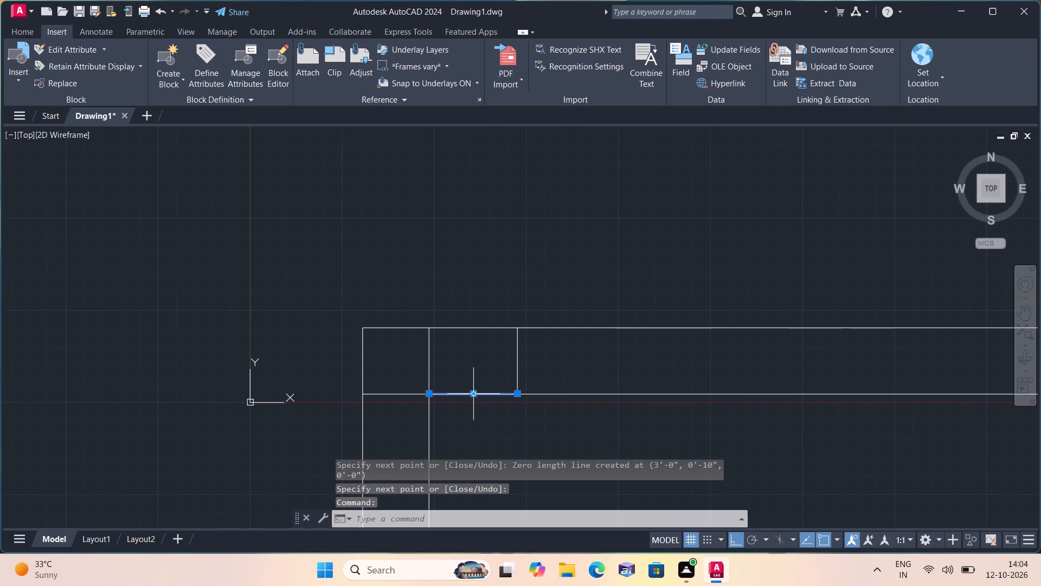
key("Delete")
Trim the left outer wall's inner line out of the top wall at the upper-left corner of the plan.
type("trim")
key("space")
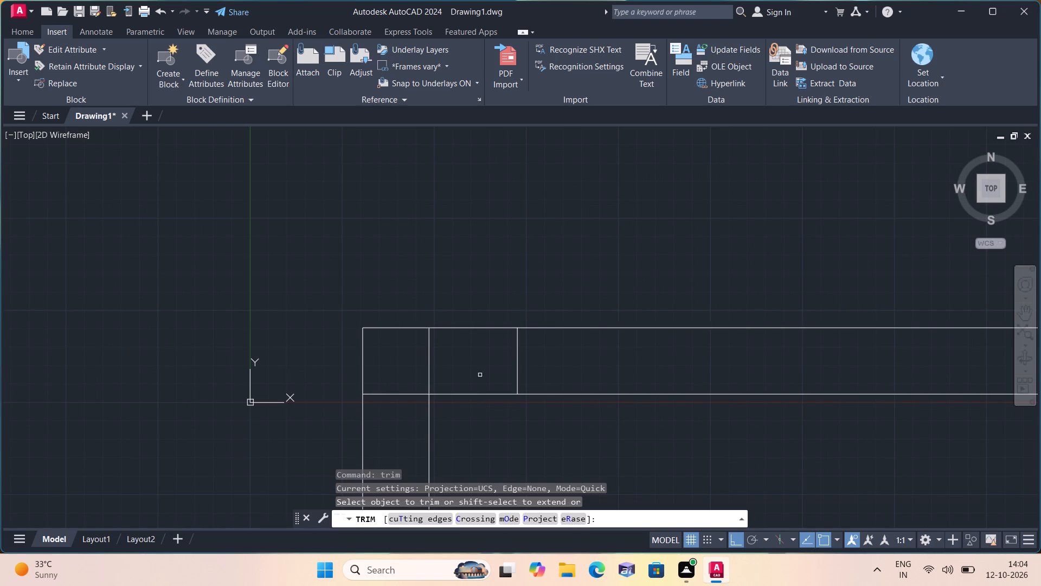
left_click(451, 352)
left_click(426, 348)
key("Escape")
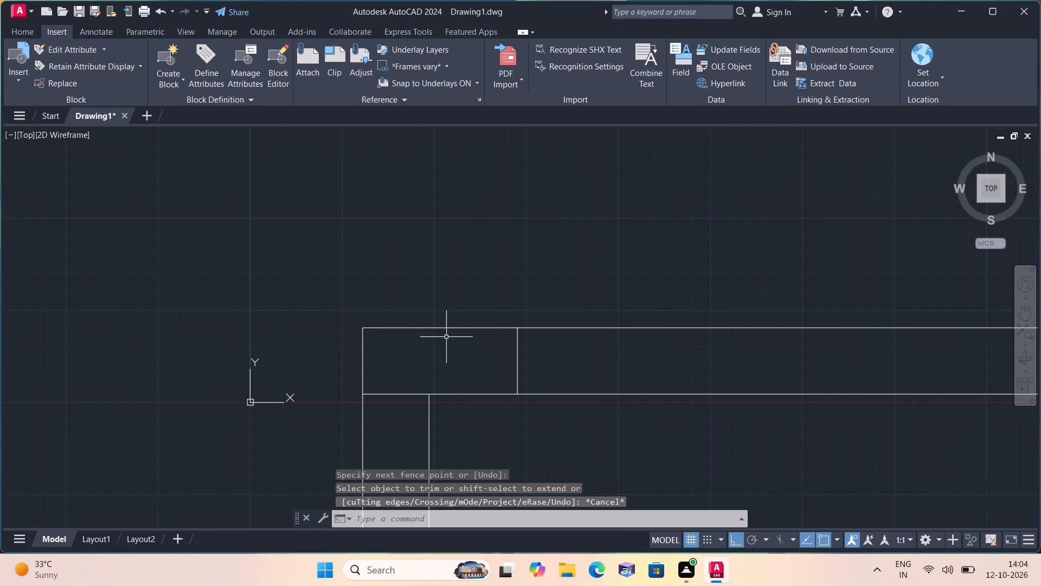
Examine the top wall and the upper rooms around the existing short line across the wall.
scroll(454, 344, "down", 1)
middle_click_drag(439, 334, 404, 243)
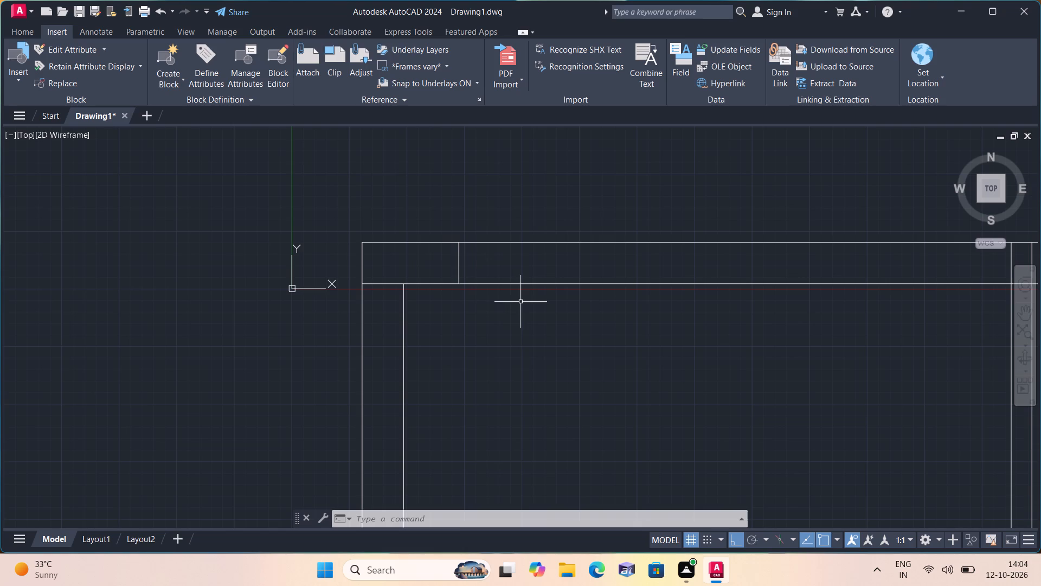
scroll(520, 302, "down", 2)
middle_click_drag(580, 341, 573, 338)
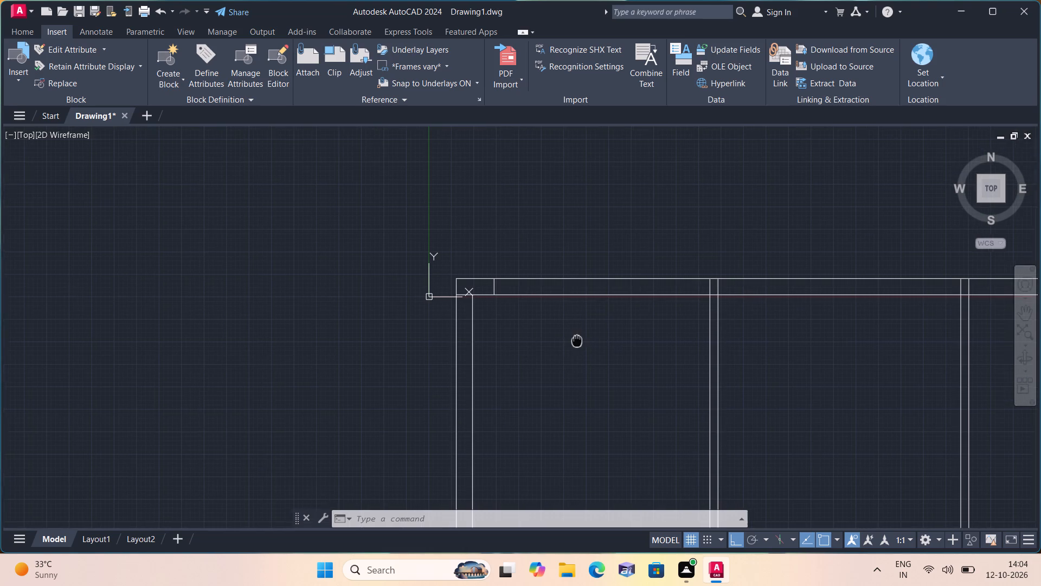
middle_click_drag(573, 338, 550, 310)
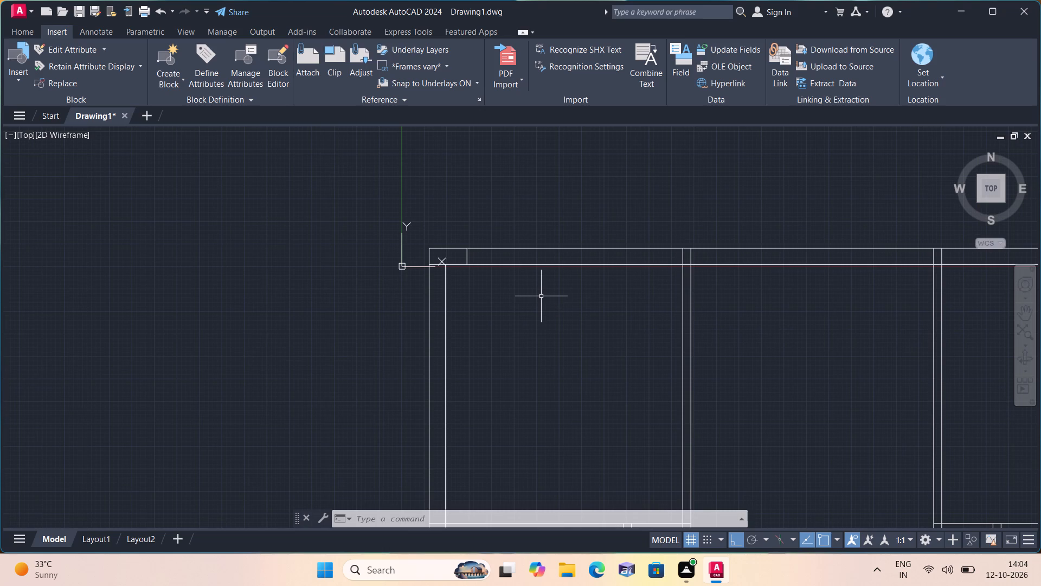
scroll(541, 296, "down", 1)
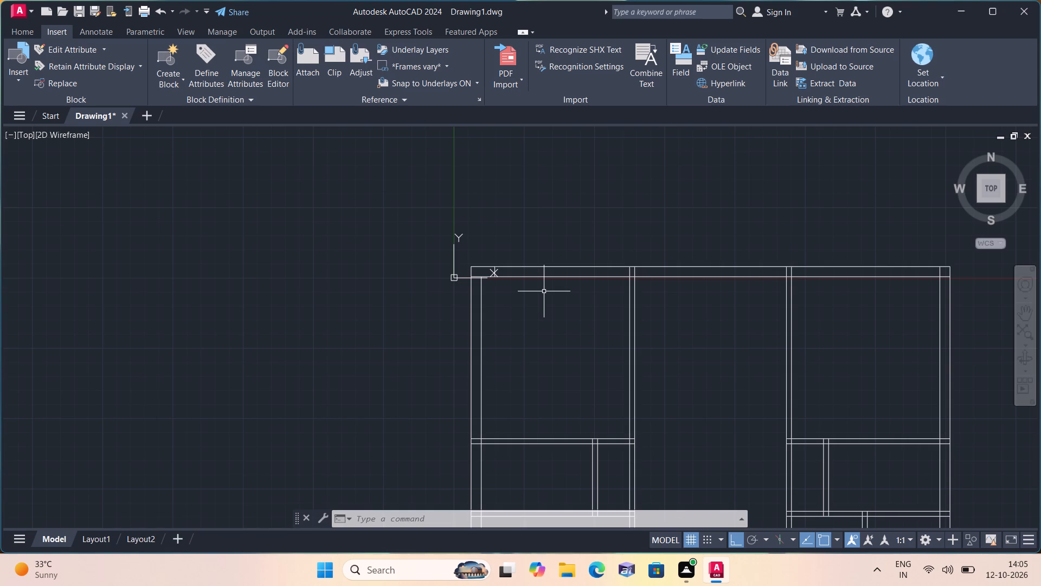
scroll(544, 291, "up", 1)
scroll(544, 290, "down", 1)
middle_click_drag(539, 288, 472, 361)
scroll(472, 362, "up", 2)
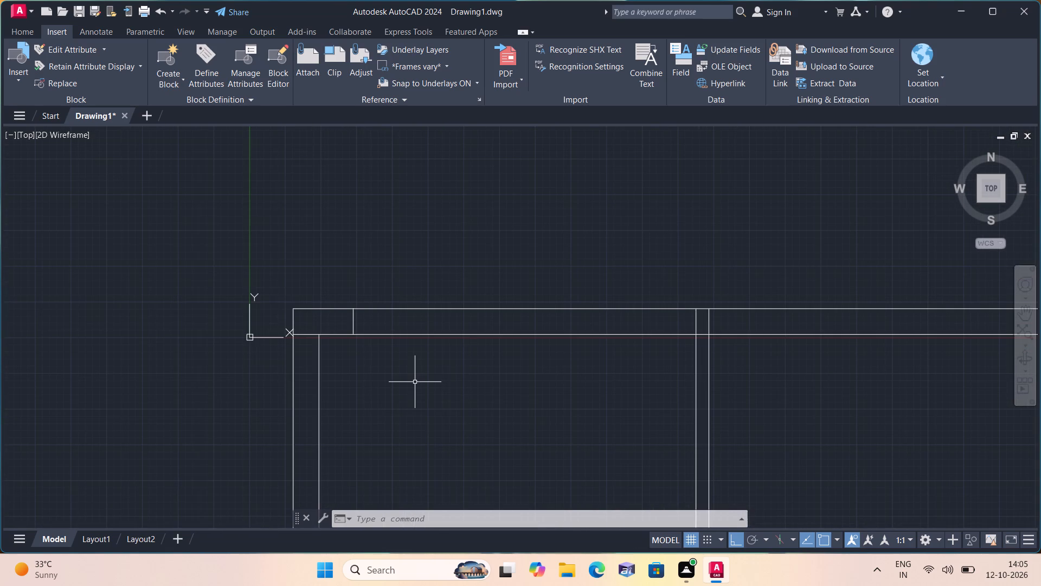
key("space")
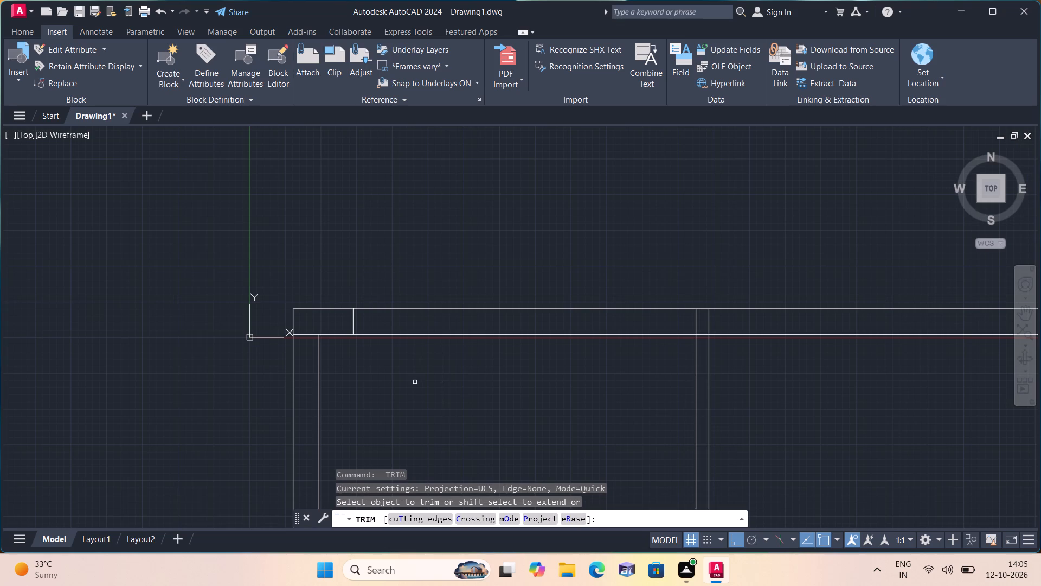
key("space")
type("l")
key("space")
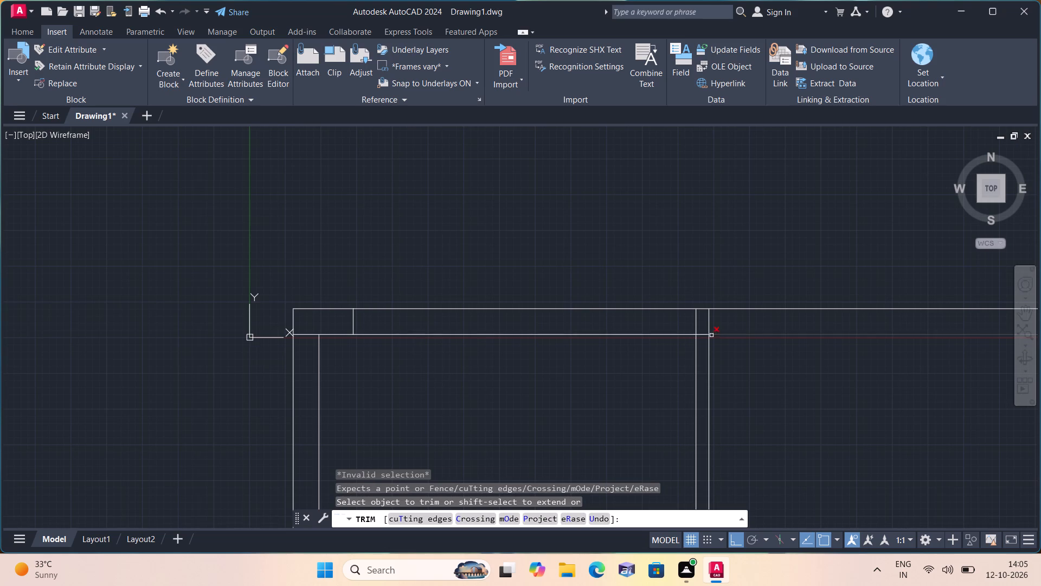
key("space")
Draw a line from the upper-left room's upper-right inner corner 1' and 4.5" back along the top wall, and up across the wall thickness.
type("l")
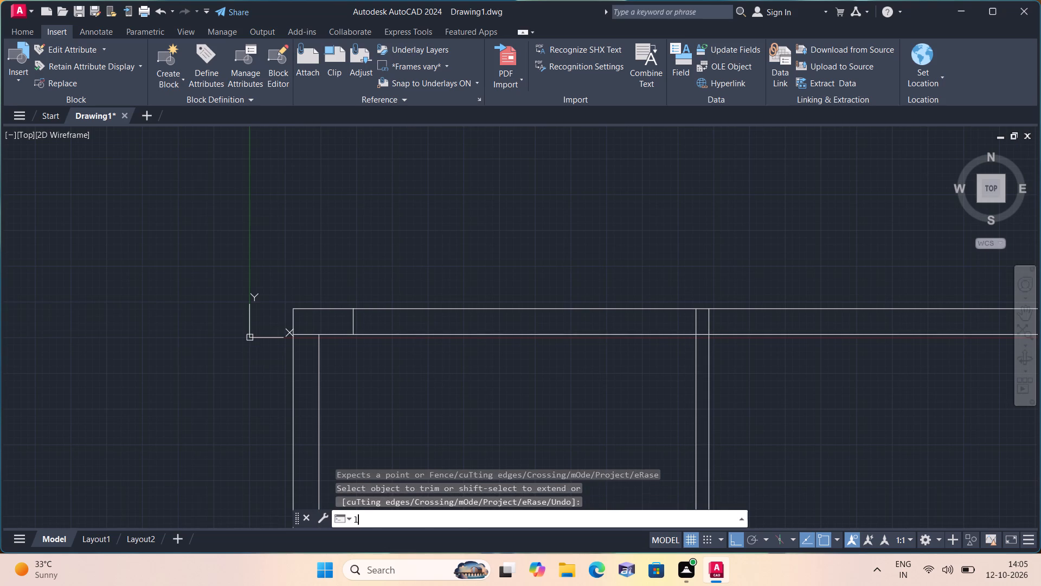
key("space")
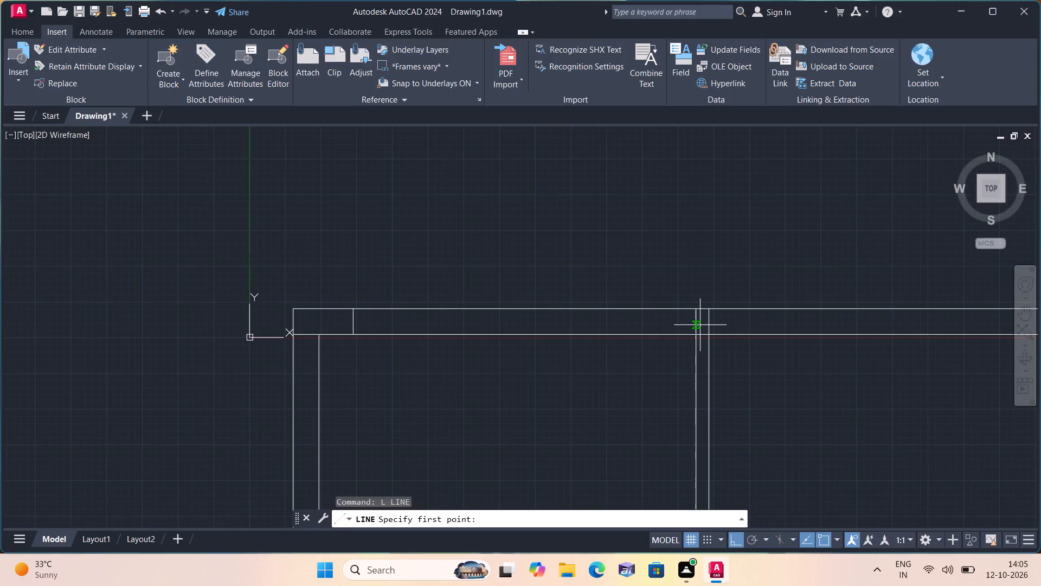
left_click(698, 333)
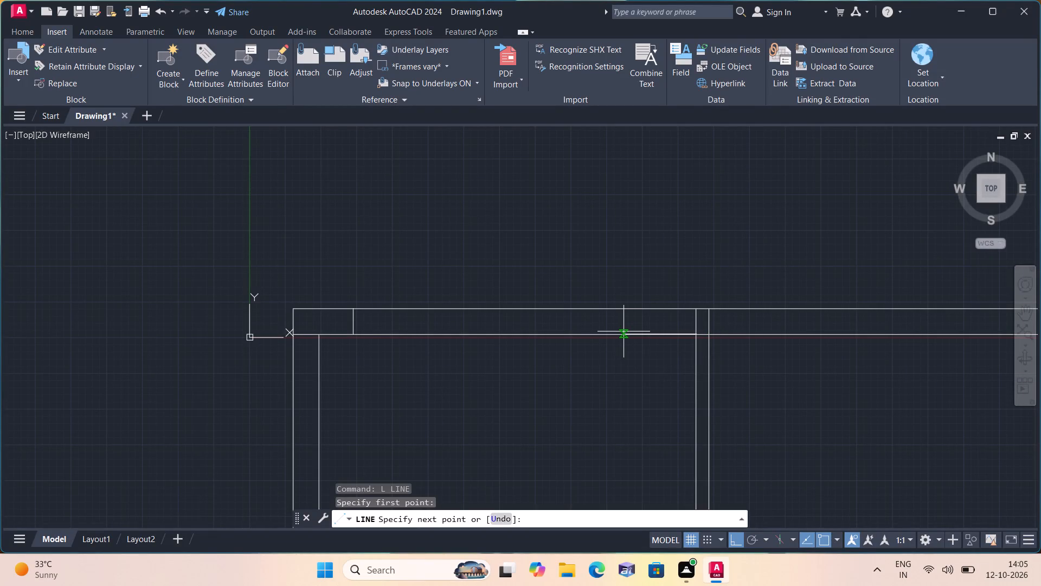
type("1'")
key("space")
type("4.5")
key("shift+quotedbl")
key("space")
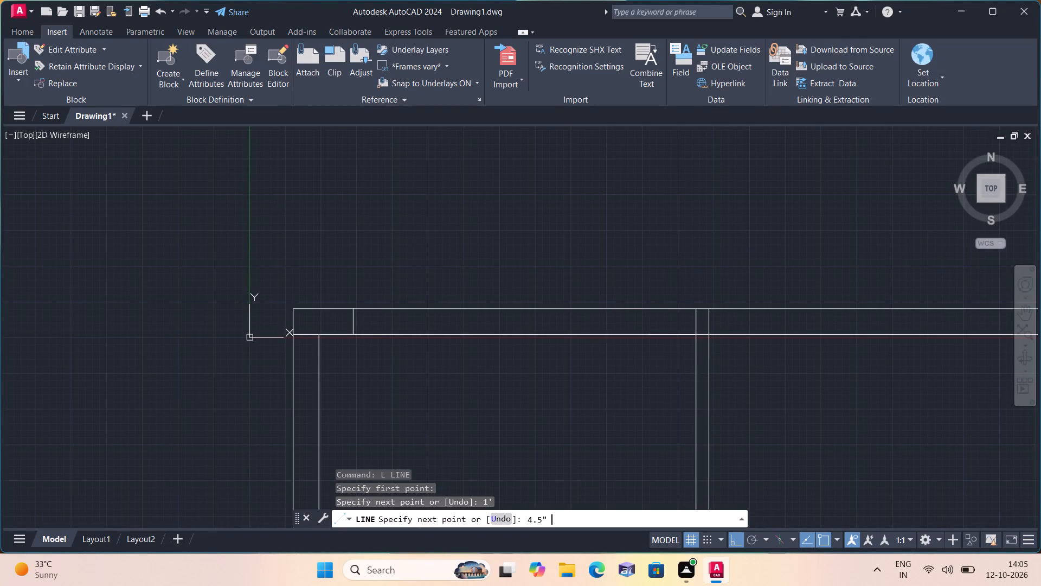
left_click(650, 305)
key("space")
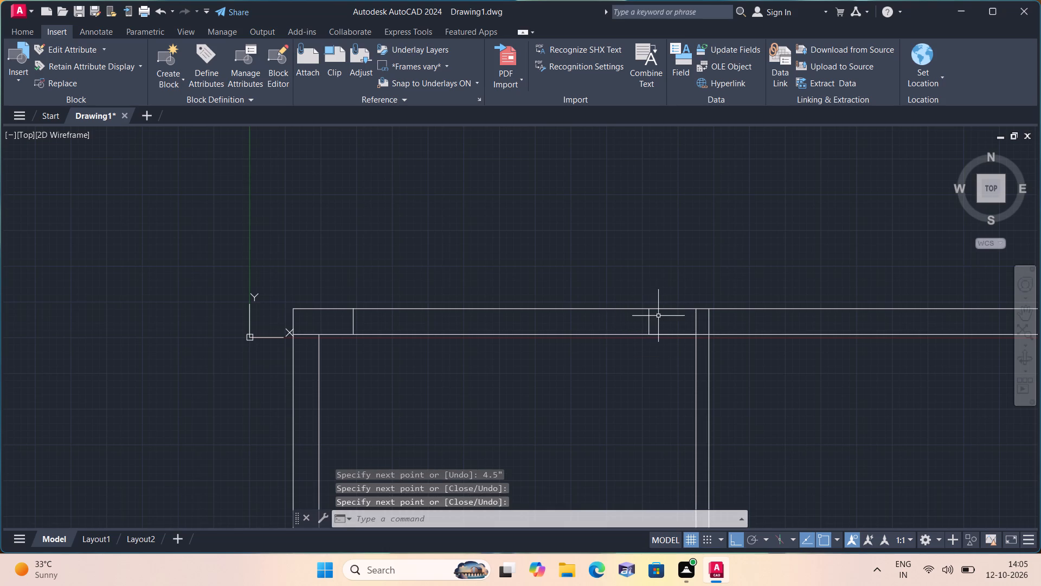
Delete the 1' and 4.5" horizontal helper lines along the top wall's inner face, keeping the short vertical line.
left_click(660, 334)
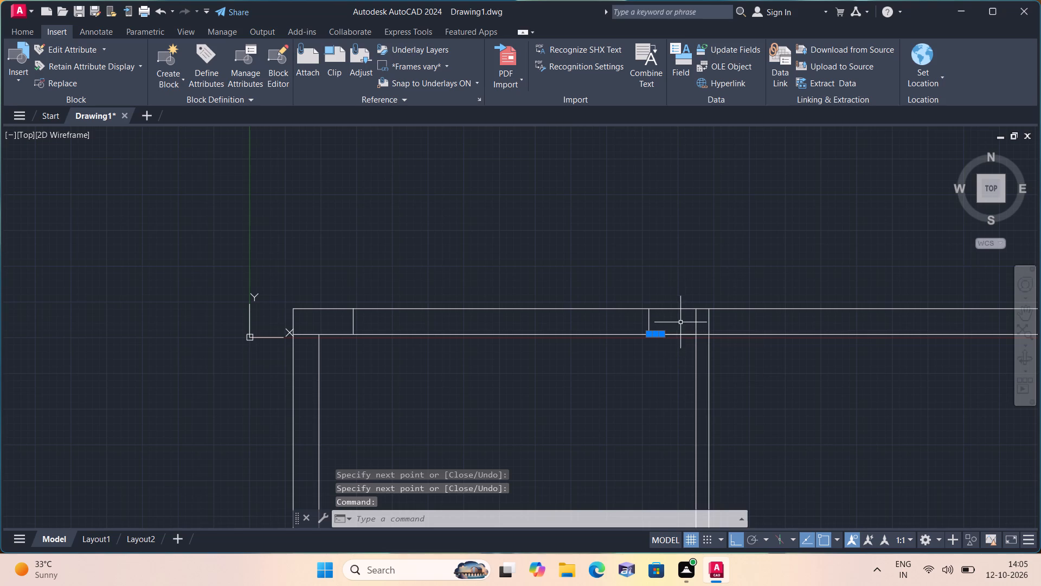
left_click(684, 334)
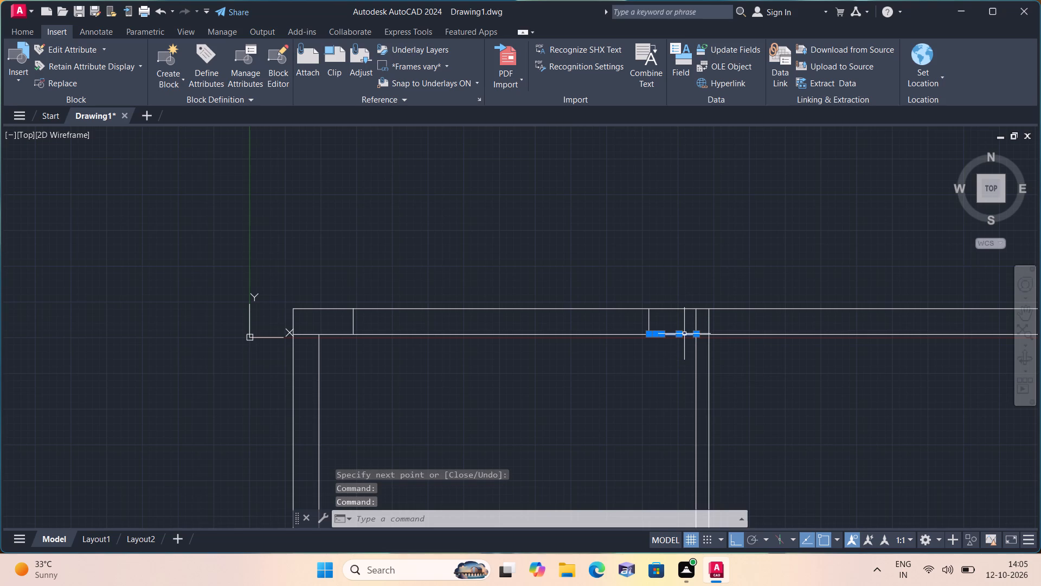
scroll(671, 340, "up", 4)
scroll(671, 340, "down", 2)
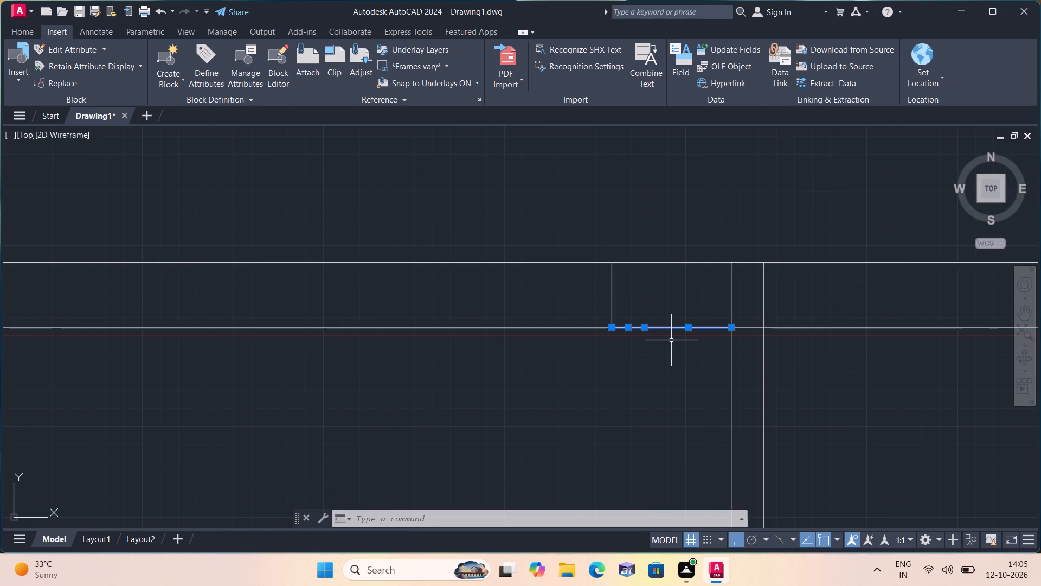
key("Delete")
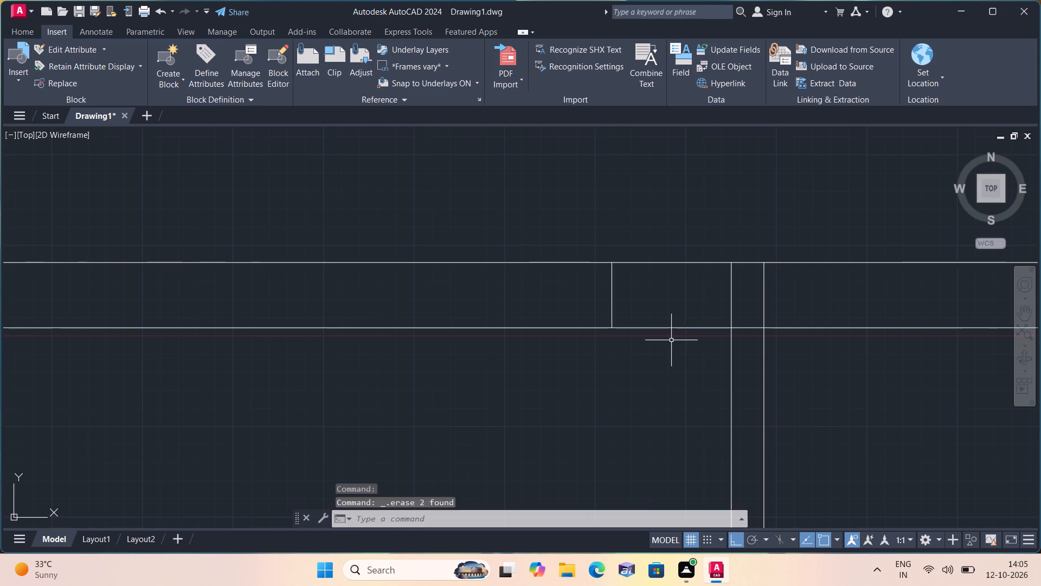
Trim the left line of the upper-left room's right partition out of the top wall.
type("trim")
key("space")
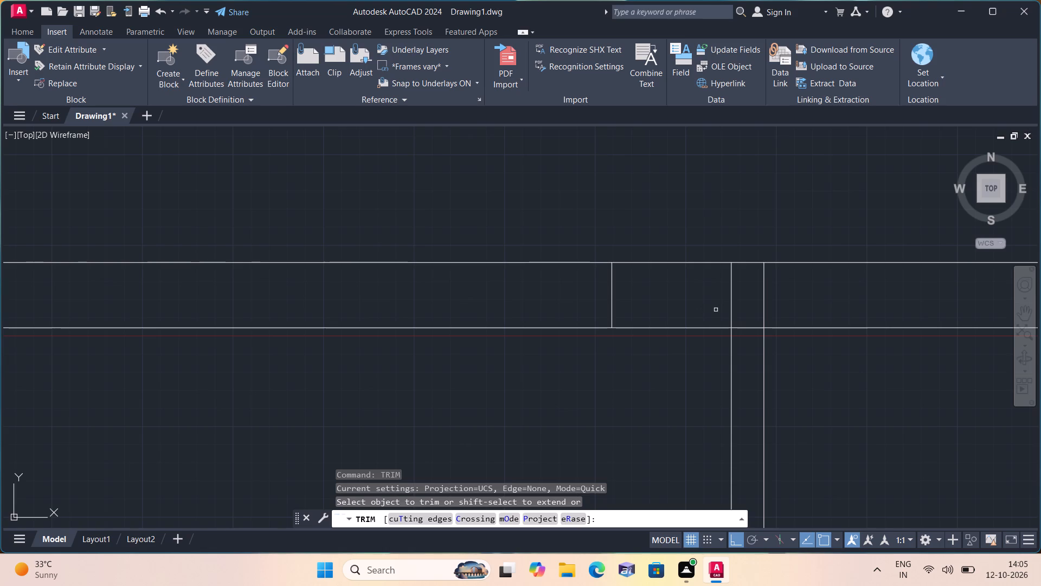
left_click(734, 310)
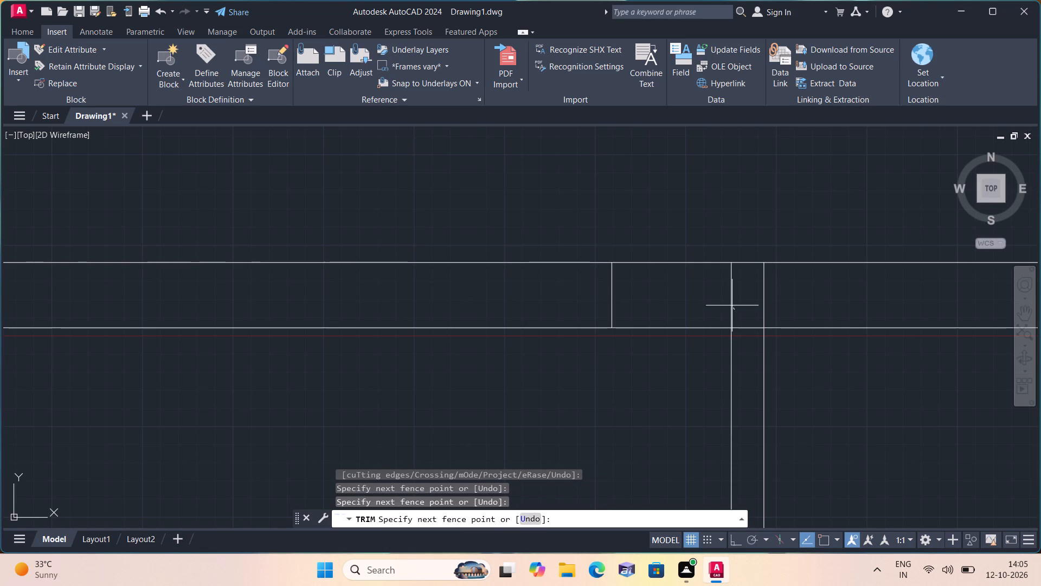
left_click(724, 294)
key("space")
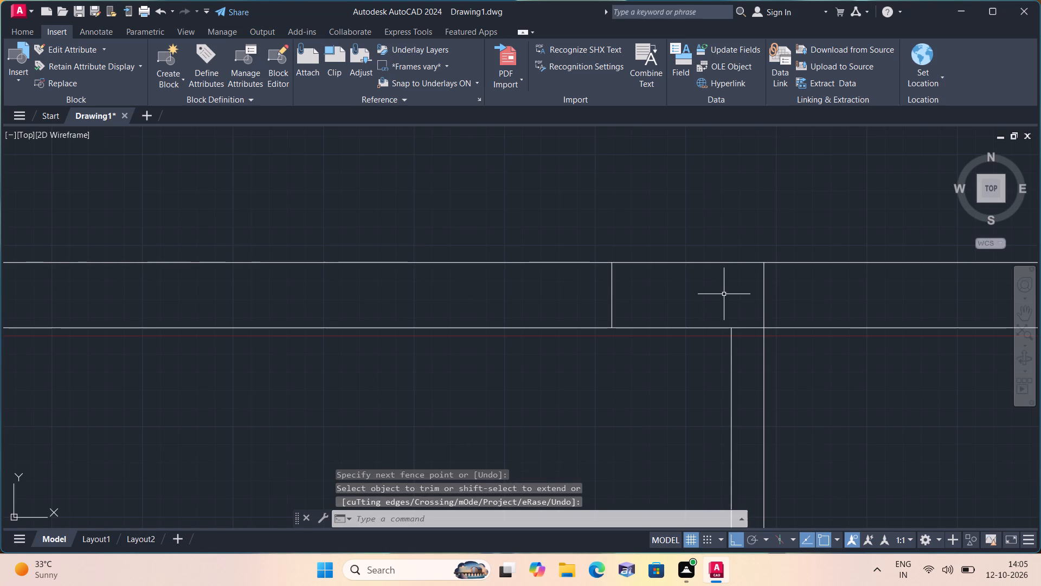
Draw a line from the upper-right room's upper-left inner corner 4.5" and 1' rightward along the top wall, and up across the wall thickness.
scroll(724, 294, "down", 2)
scroll(767, 382, "down", 1)
middle_click_drag(755, 376, 660, 328)
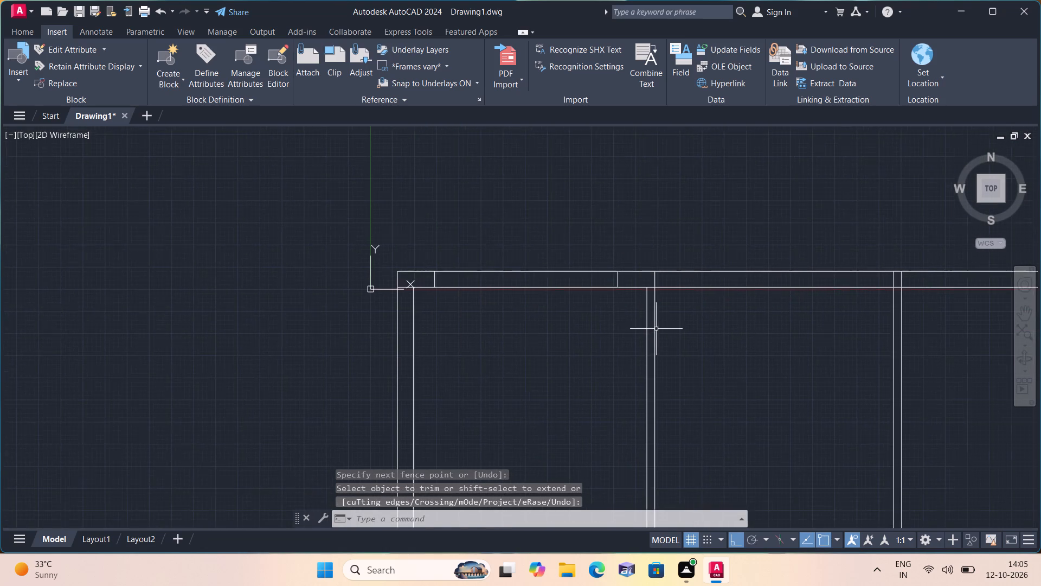
scroll(656, 334, "down", 1)
middle_click_drag(674, 316, 606, 322)
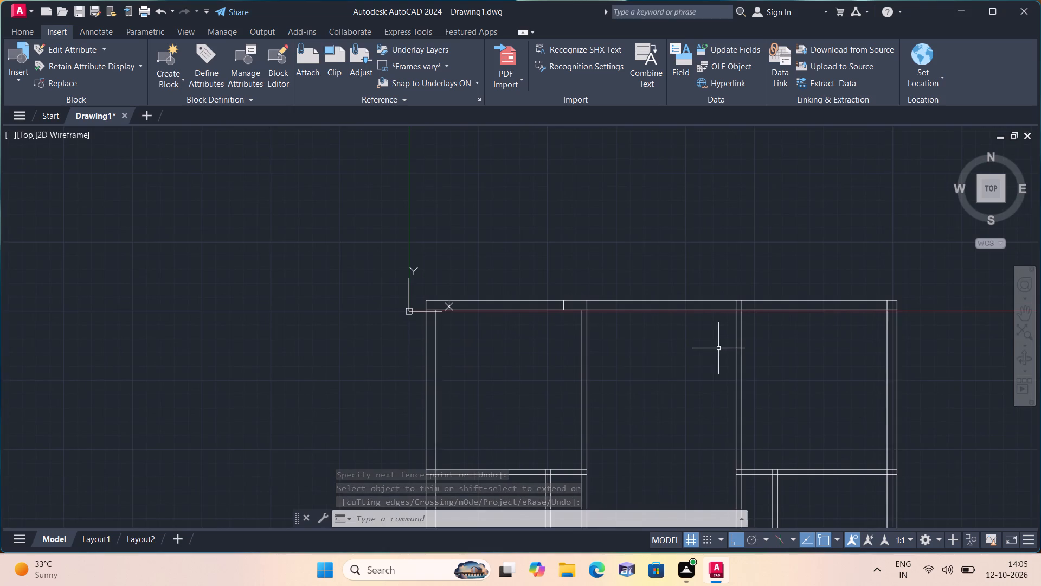
middle_click_drag(716, 348, 648, 301)
type("l")
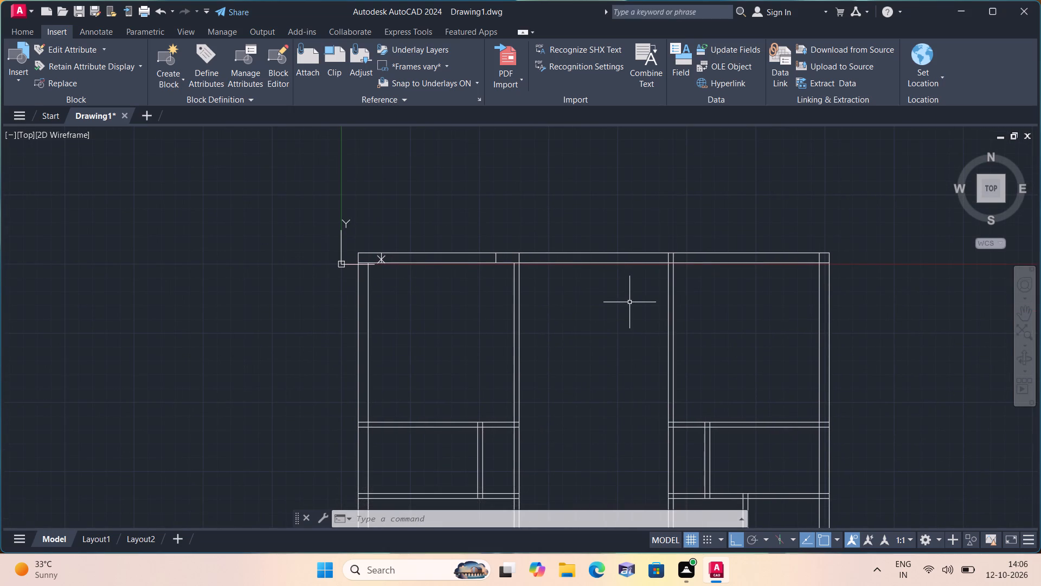
key("space")
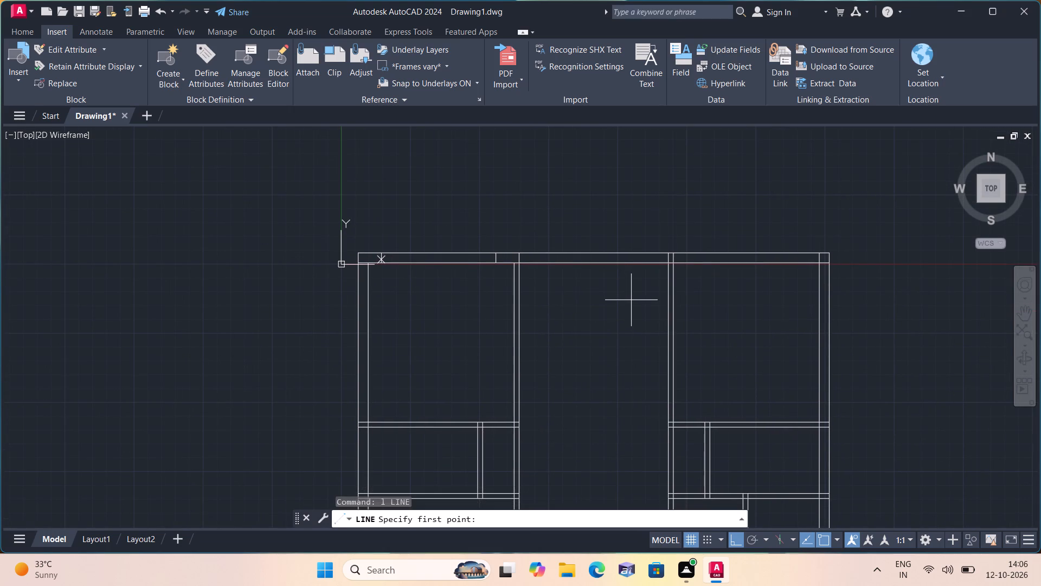
scroll(645, 275, "up", 1)
scroll(697, 269, "up", 1)
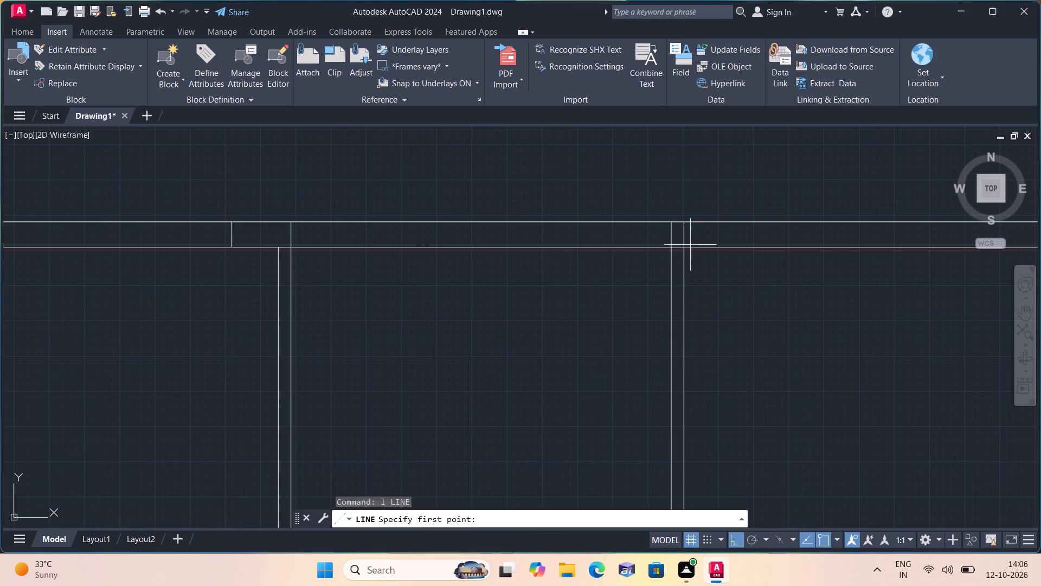
left_click(687, 244)
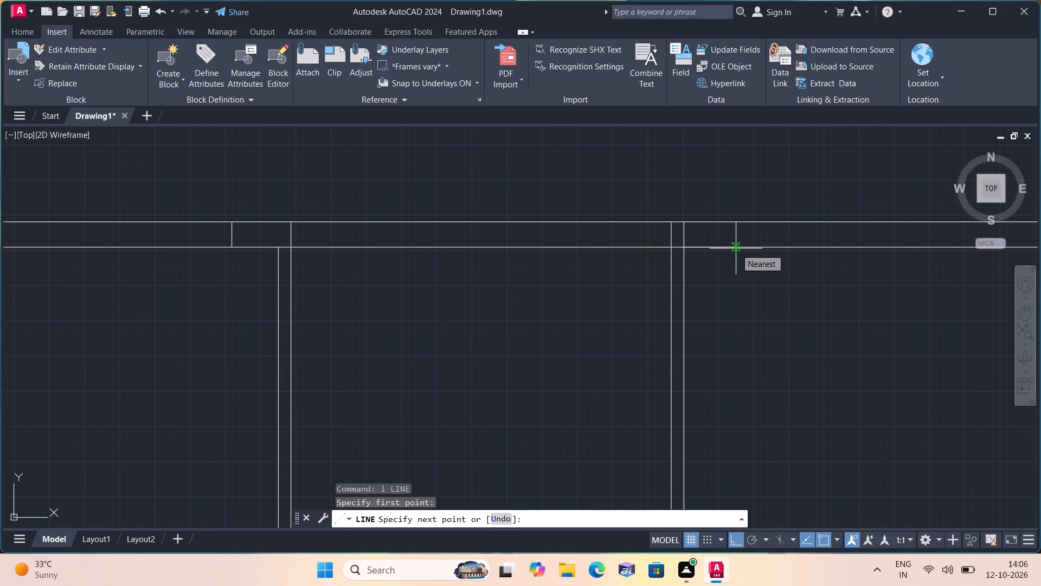
type("4.5")
type("\"")
key("space")
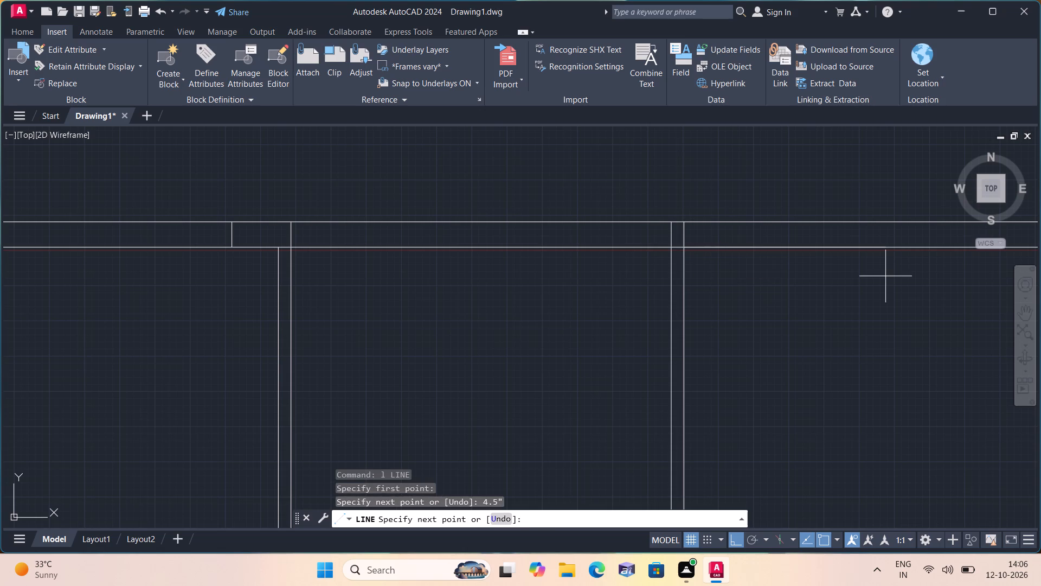
type("1'")
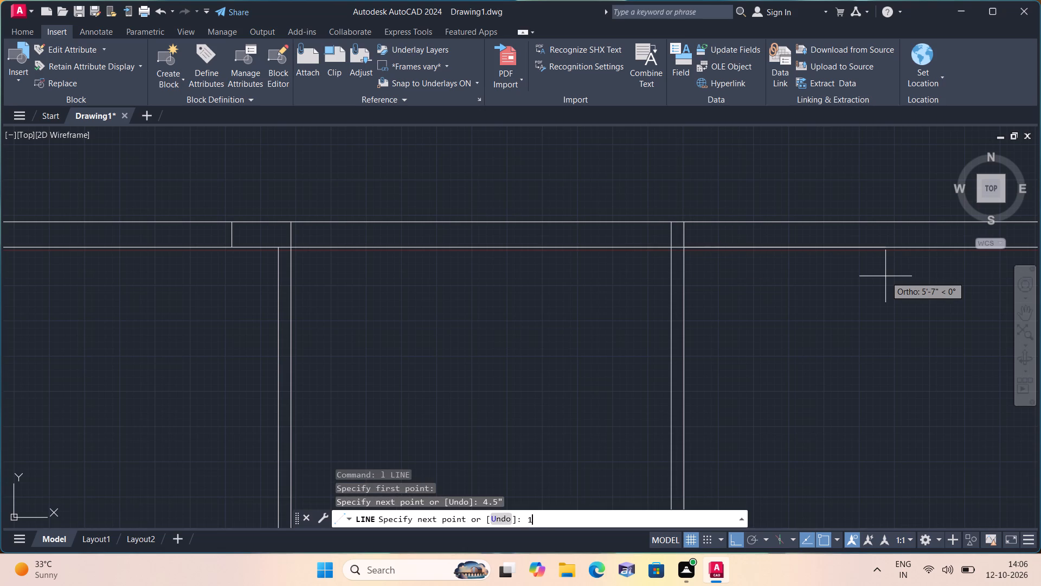
key("space")
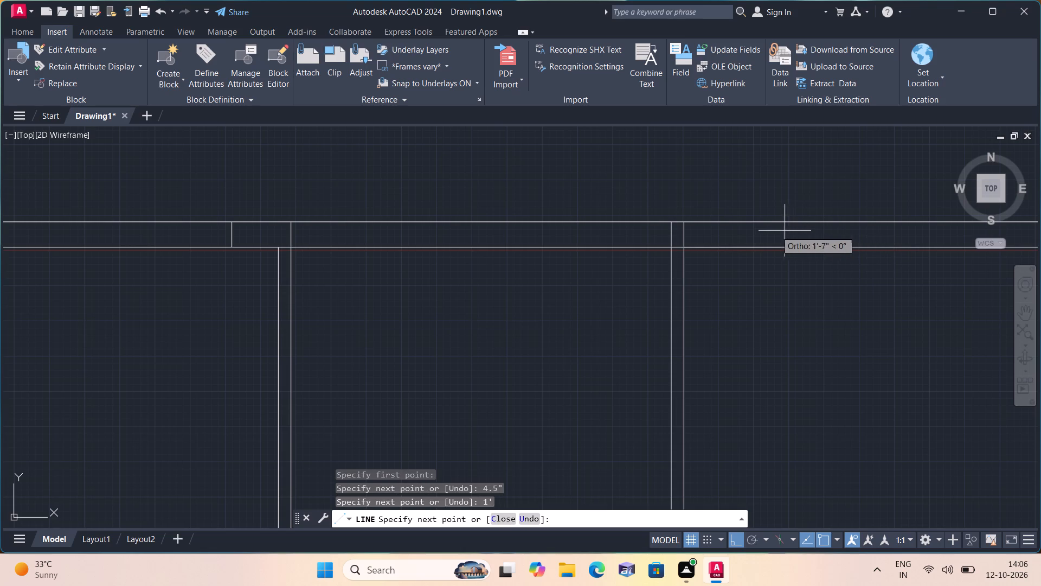
left_click(730, 221)
key("space")
Delete the 4.5" and 1' horizontal helper lines beside the right partition, keeping the short vertical line across the top wall.
scroll(720, 237, "up", 2)
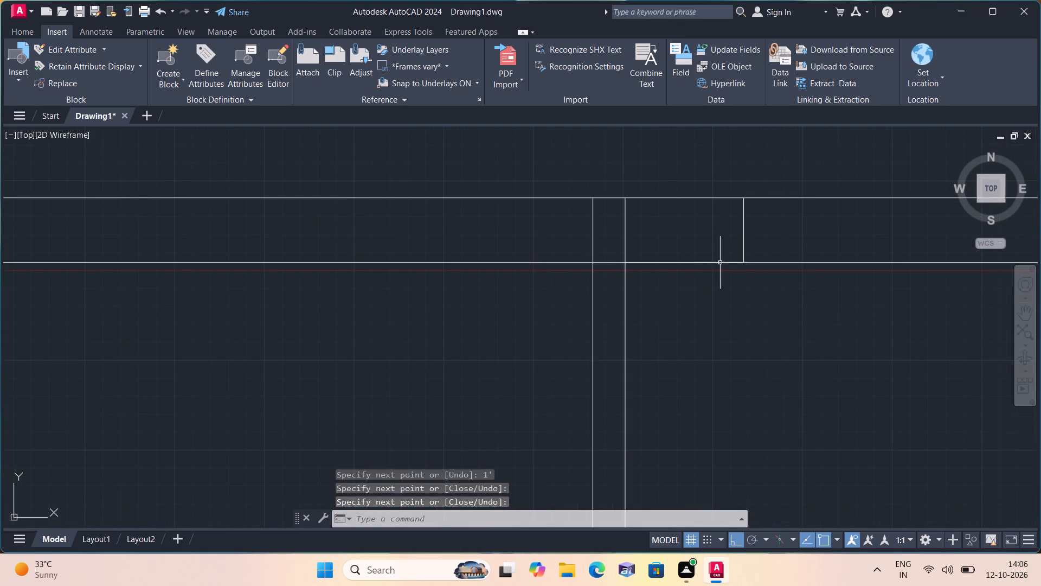
left_click(721, 265)
left_click(721, 263)
left_click(721, 263)
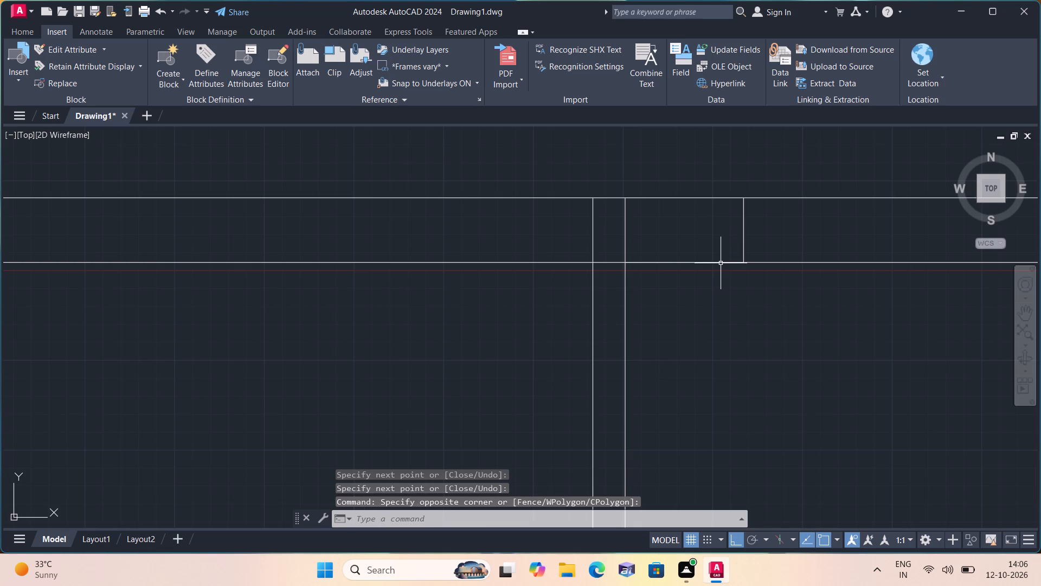
left_click(721, 263)
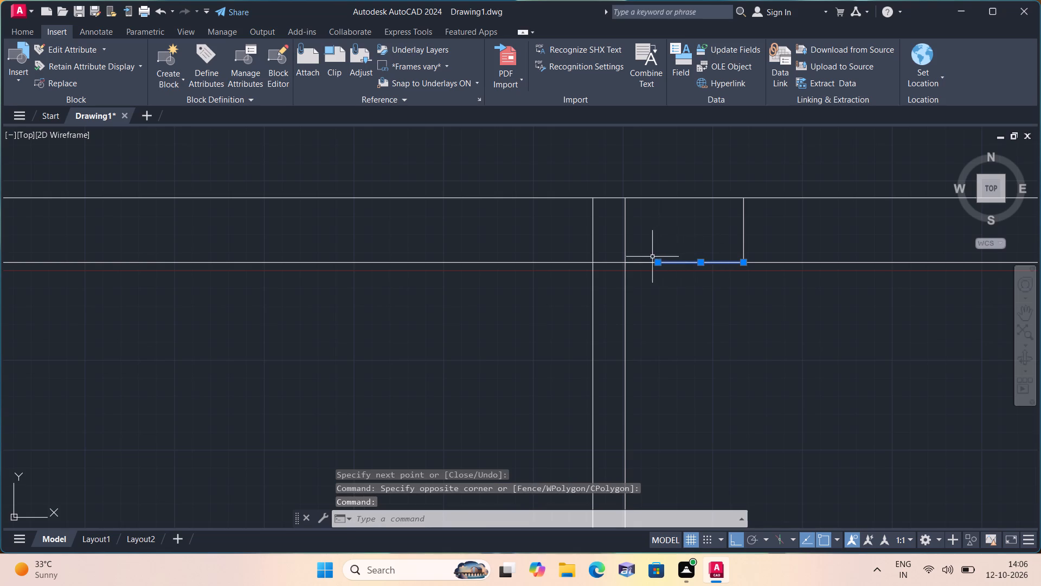
left_click(646, 262)
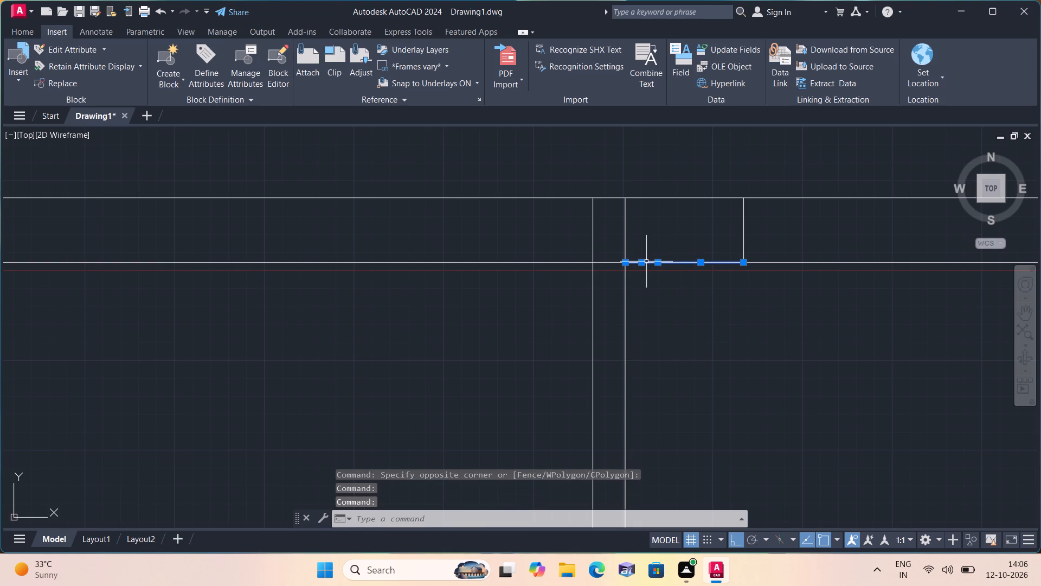
key("Delete")
Trim the right line of the upper-right room's left partition out of the top wall.
type("tr")
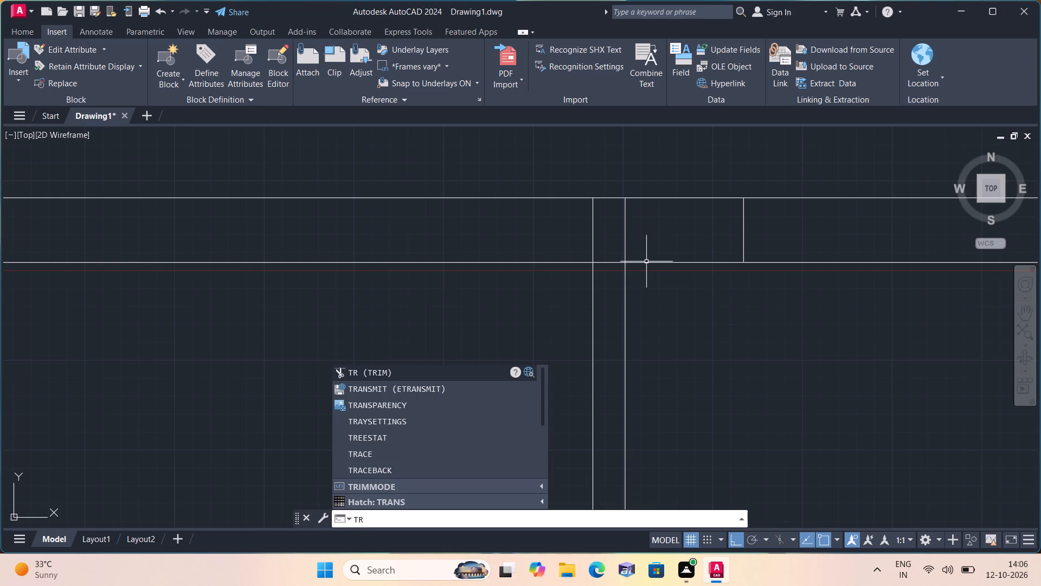
type("im")
key("space")
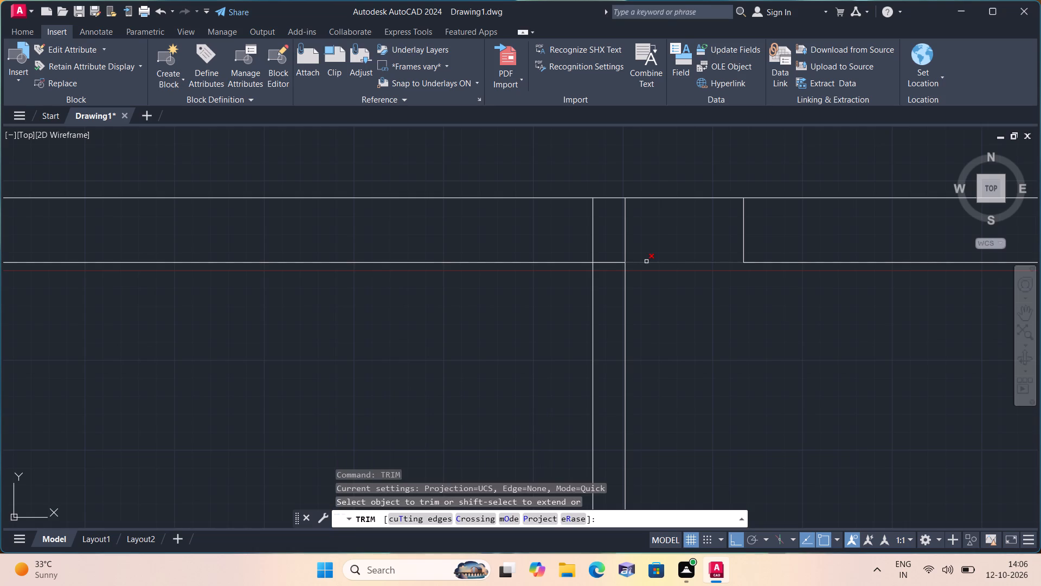
left_click(622, 240)
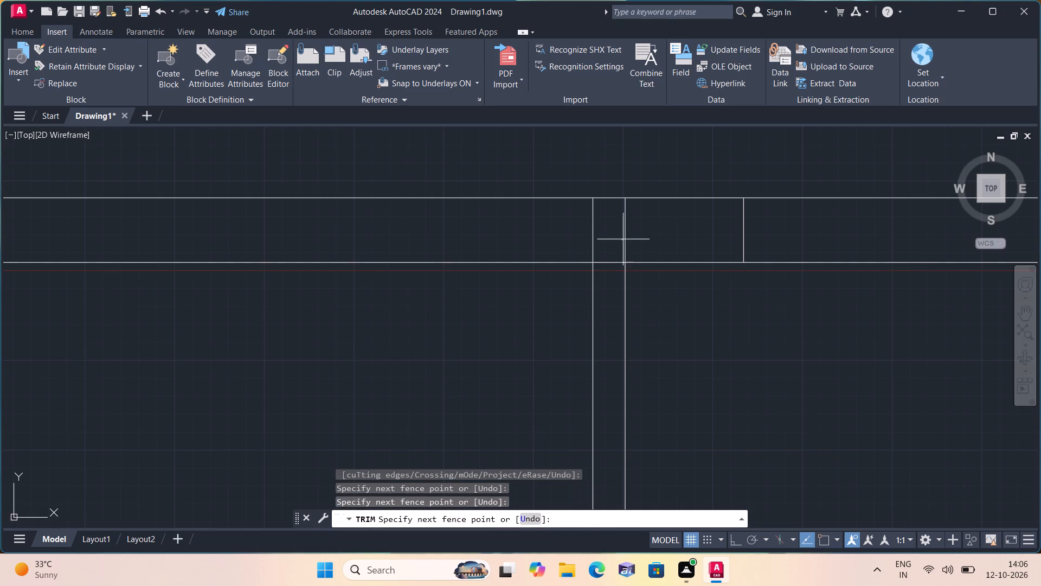
left_click(636, 243)
key("space")
Draw a line from the upper-right room's upper-right inner corner 1' leftward along the top wall, and up across the wall thickness.
scroll(671, 221, "down", 4)
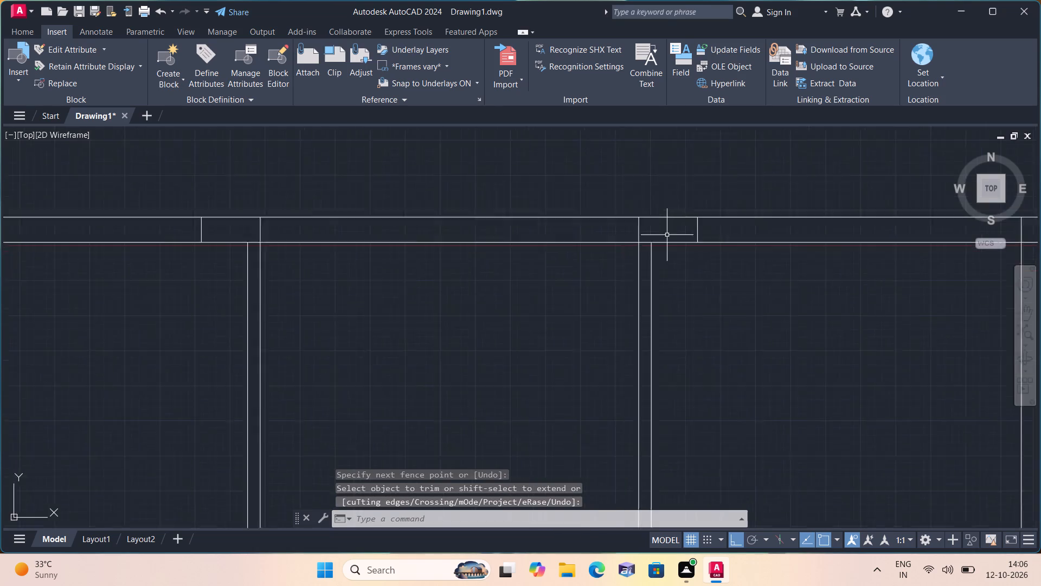
middle_click_drag(695, 284, 529, 247)
scroll(679, 275, "down", 1)
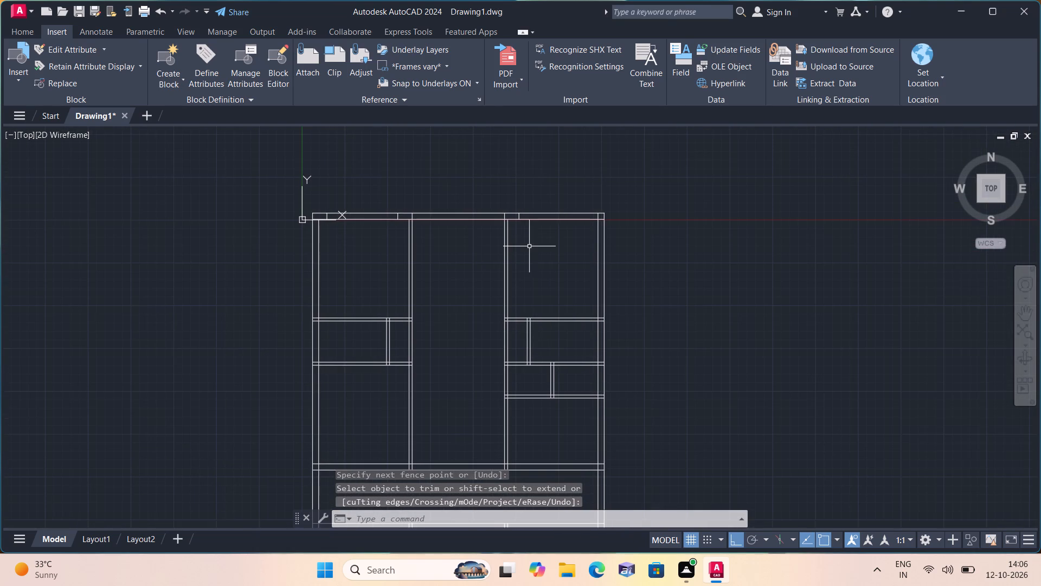
scroll(529, 246, "up", 2)
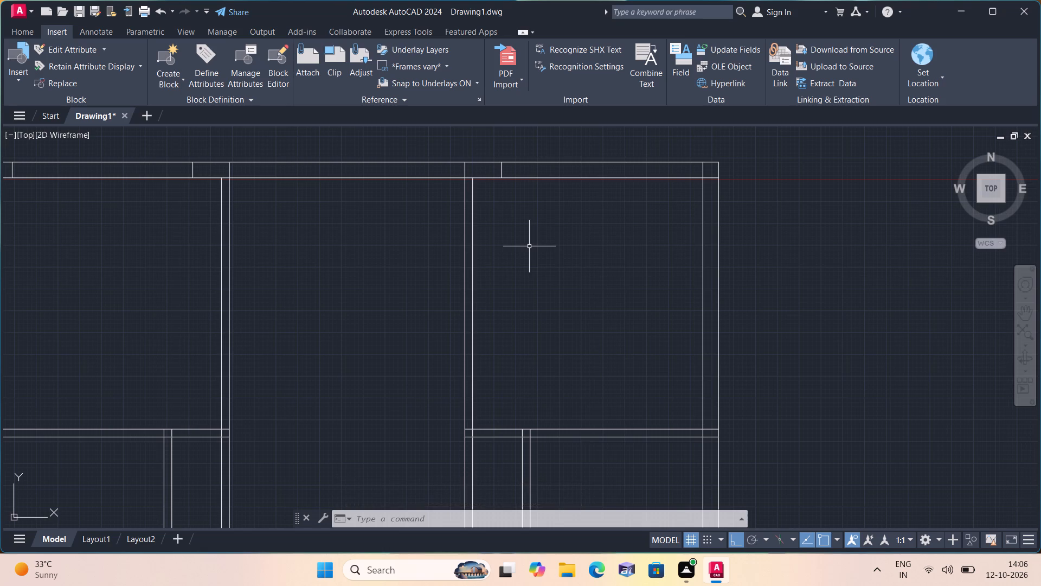
type("l")
key("space")
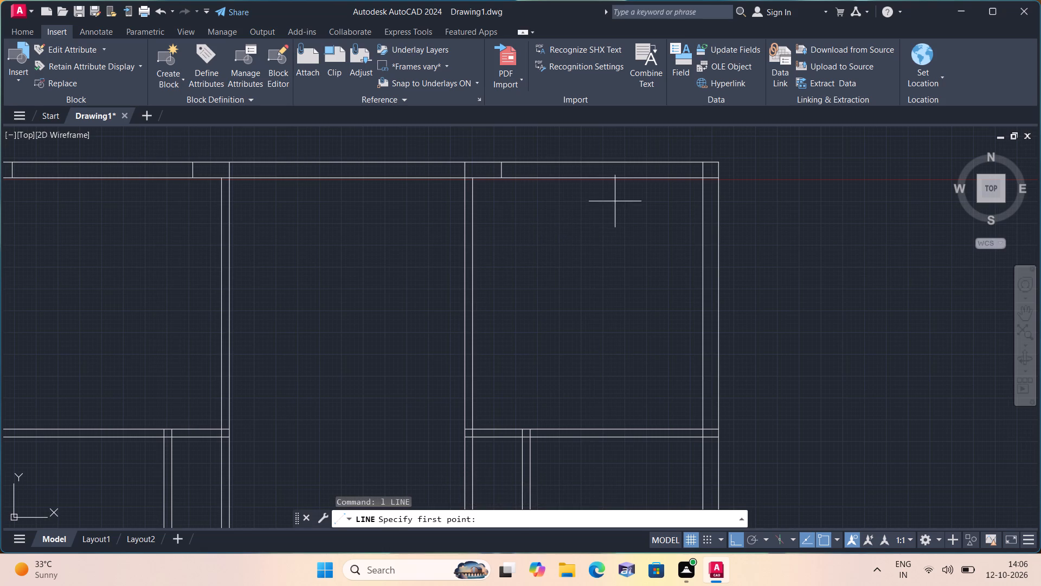
left_click(703, 177)
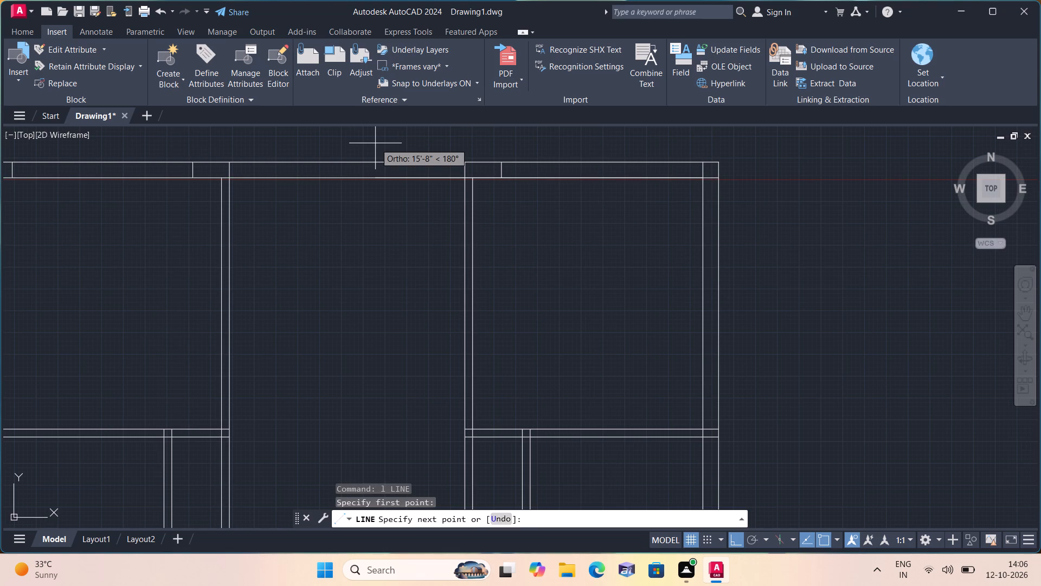
type("1'")
key("space")
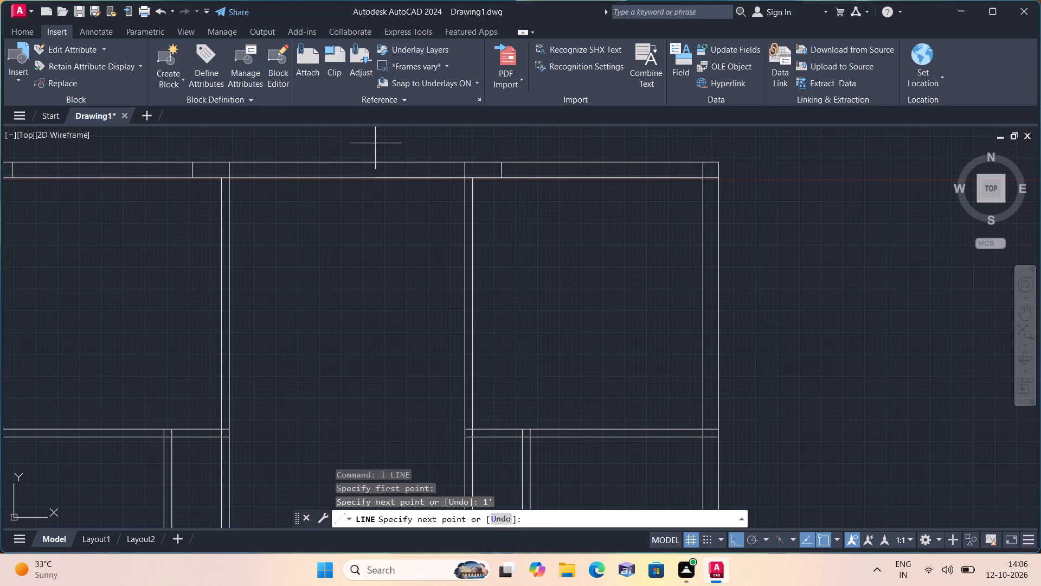
left_click(685, 163)
left_click(685, 163)
key("space")
Delete the 1' horizontal helper line at the upper-right inner corner, keeping the short vertical line across the top wall.
scroll(697, 184, "up", 3)
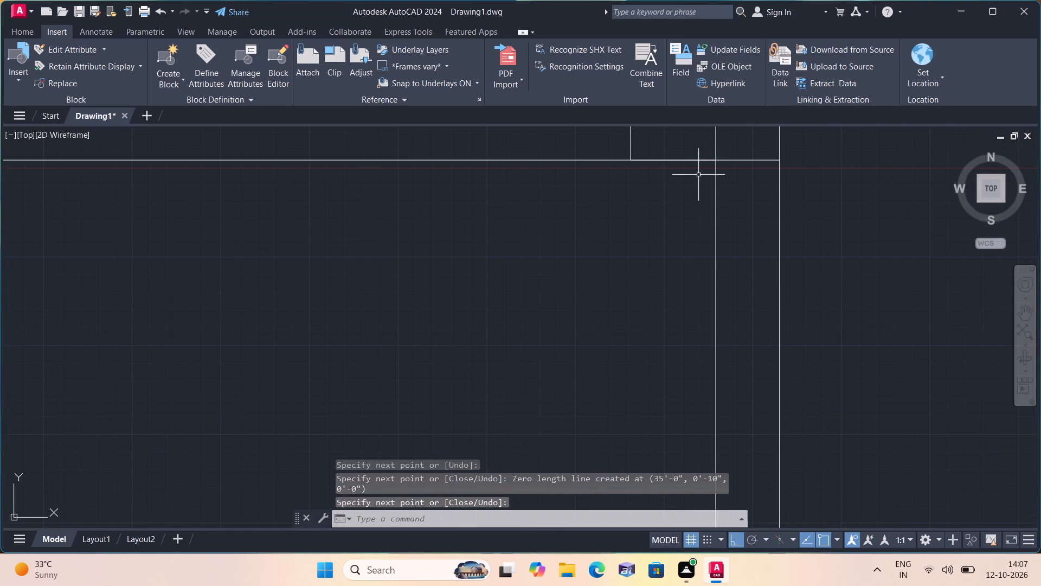
left_click(699, 161)
key("Delete")
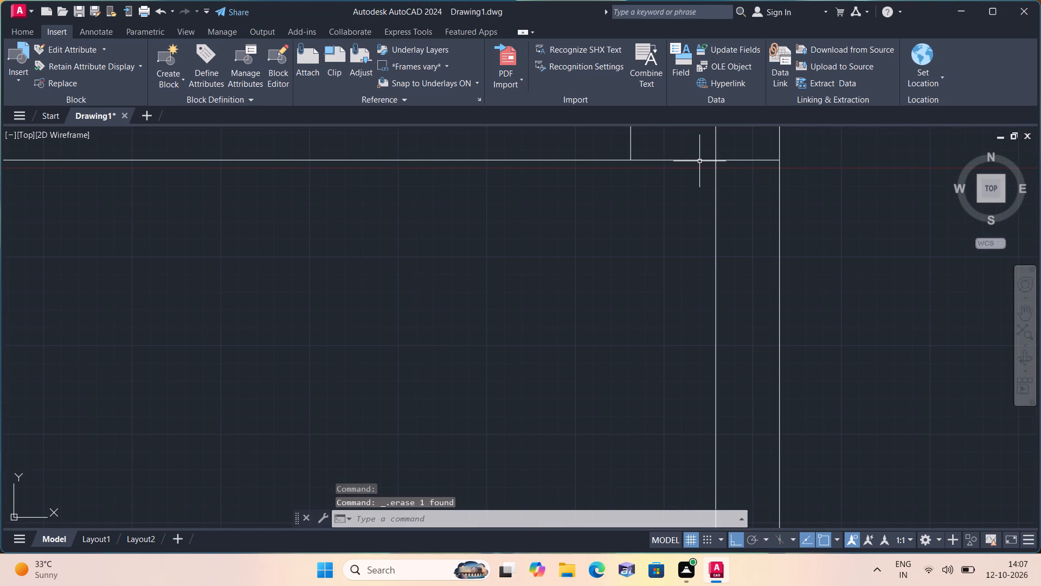
Trim the inner line of the right outer wall out of the top wall.
type("trim")
key("space")
scroll(699, 161, "up", 1)
scroll(699, 161, "down", 4)
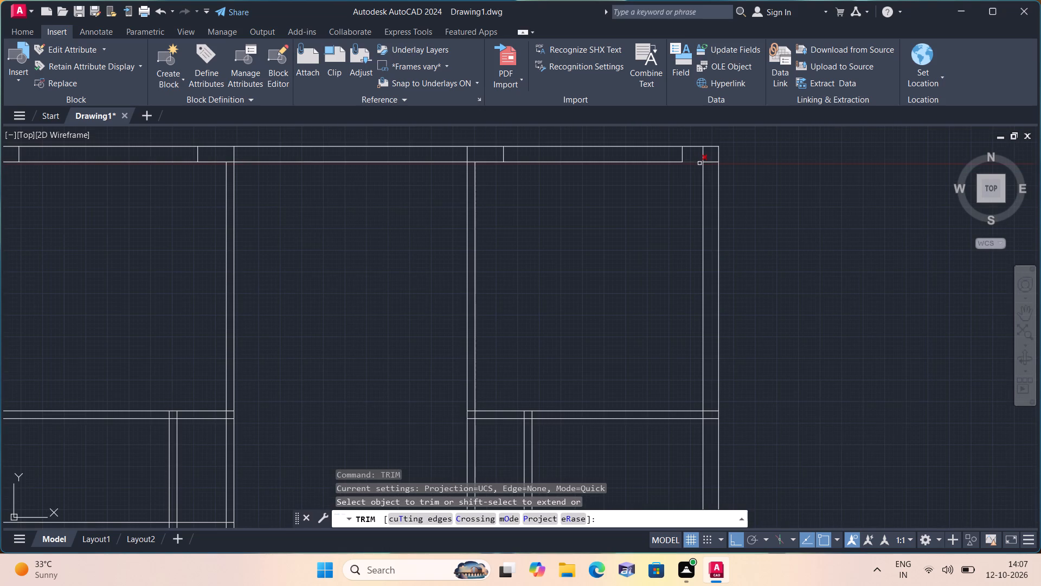
left_click(703, 152)
key("space")
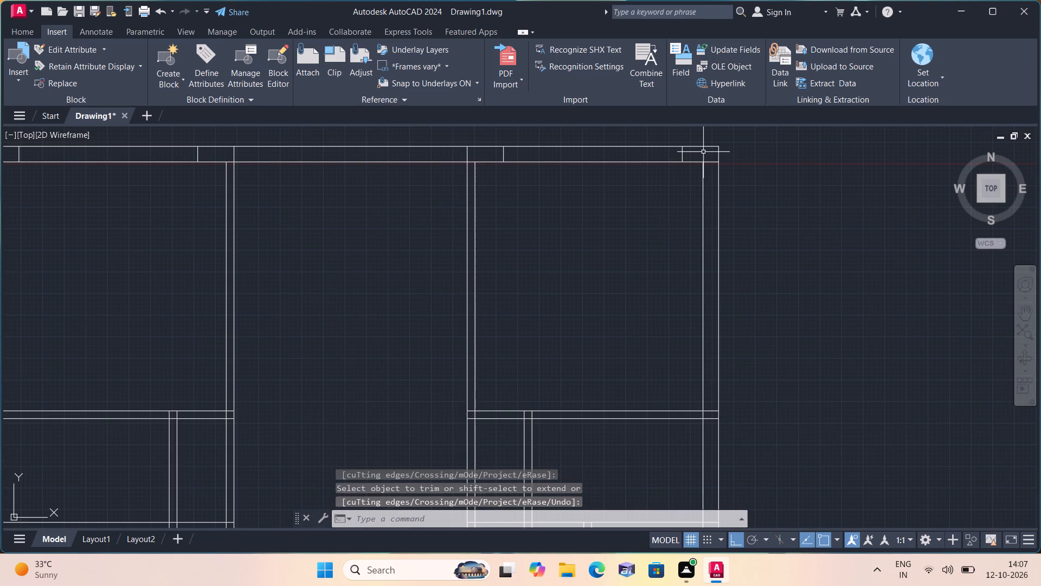
Outline a column where the upper-left room's lower partition meets the left wall: 4.5" up, across the wall, 1' right, down to the partition's lower line.
scroll(703, 152, "down", 2)
scroll(647, 250, "down", 1)
middle_click_drag(647, 249, 696, 226)
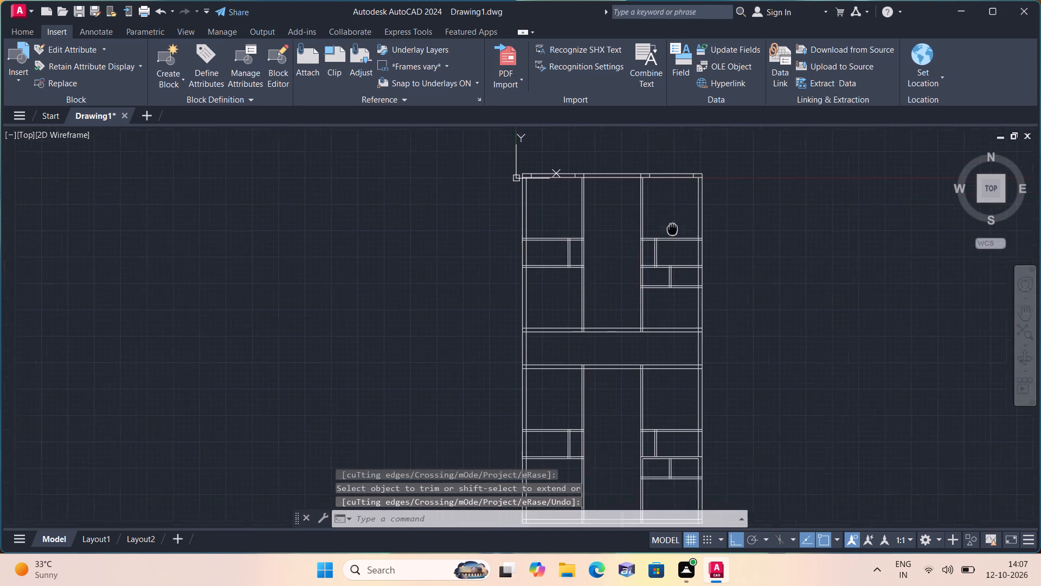
middle_click_drag(696, 226, 813, 283)
scroll(692, 285, "up", 2)
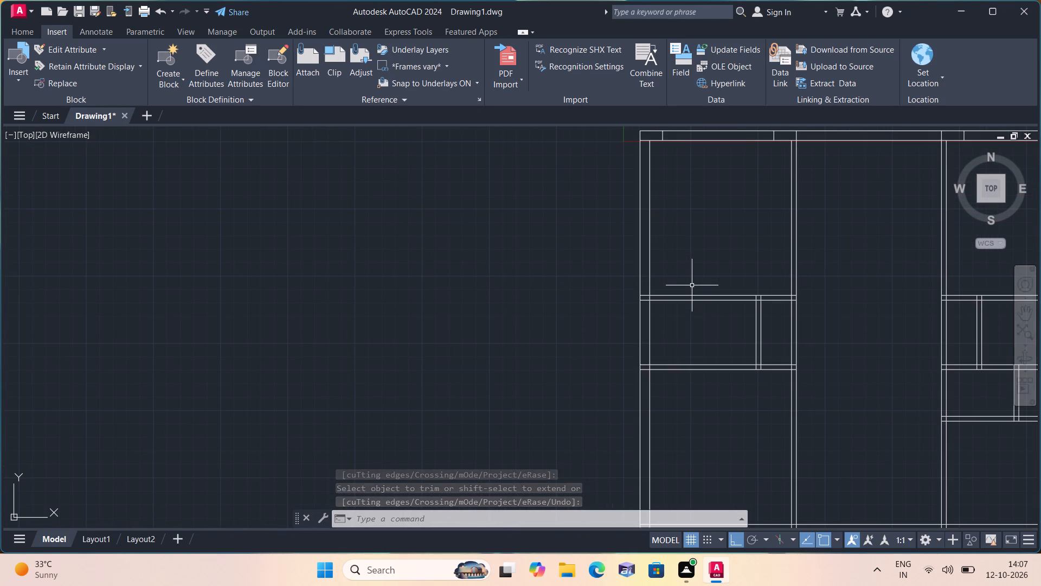
type("l")
key("space")
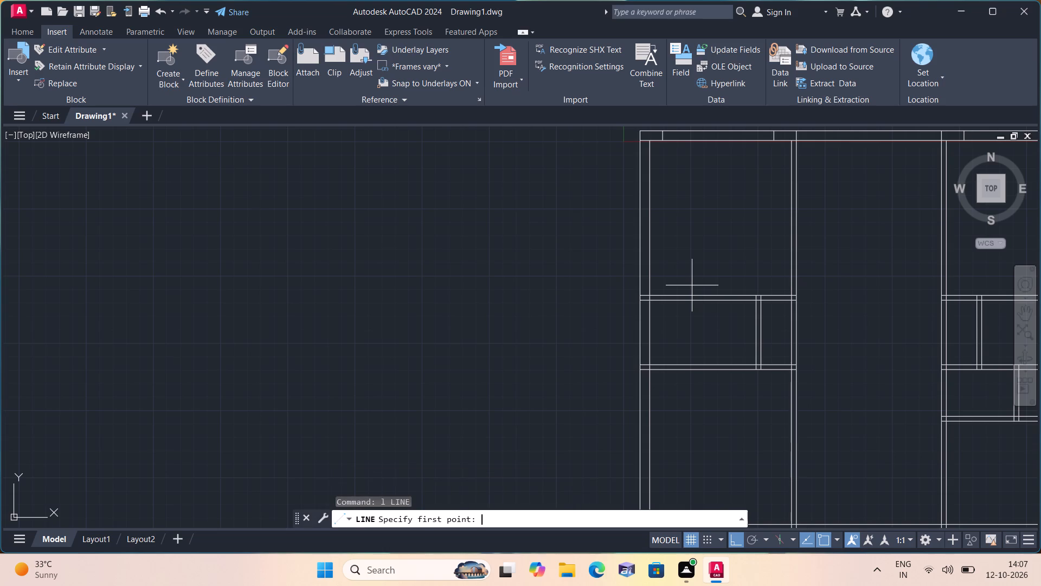
scroll(653, 298, "up", 3)
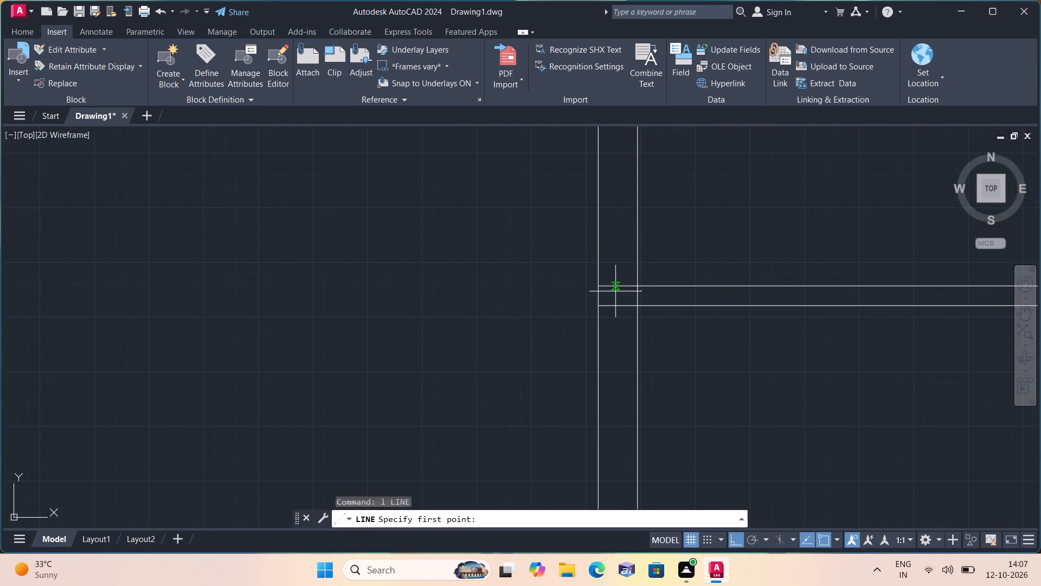
left_click(596, 284)
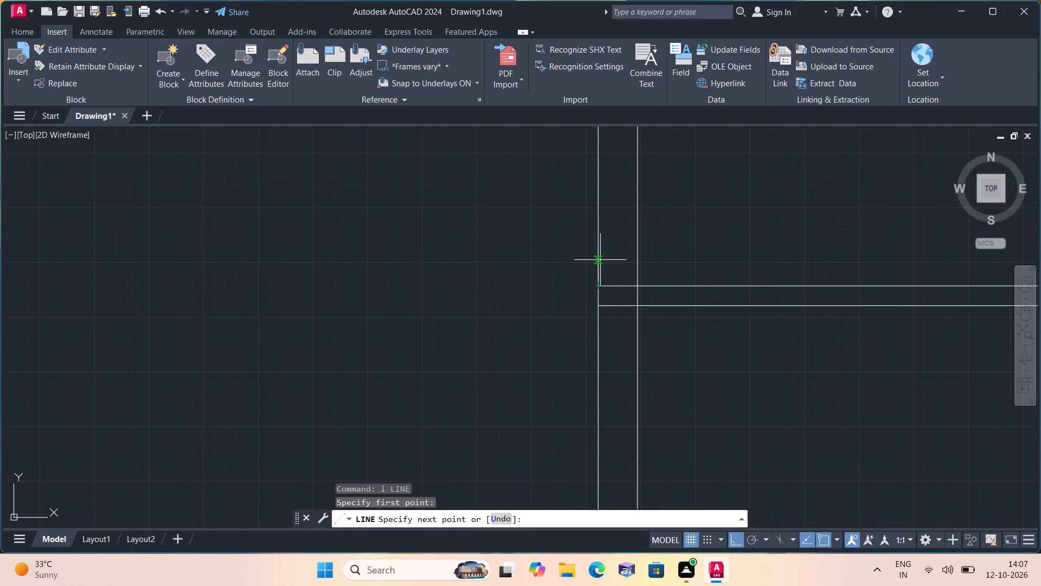
type("4.5")
key("shift+quotedbl")
key("space")
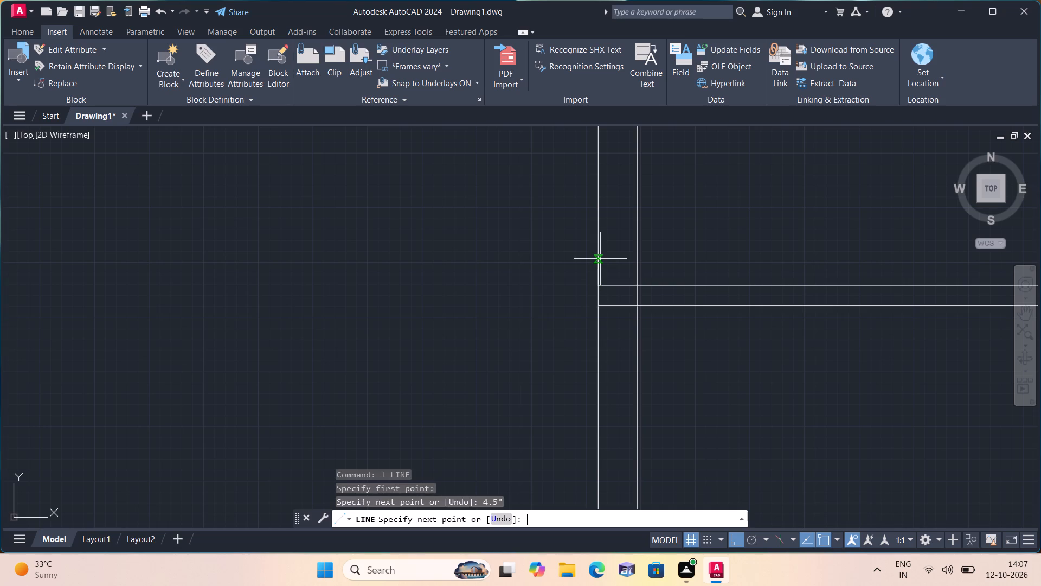
left_click(642, 266)
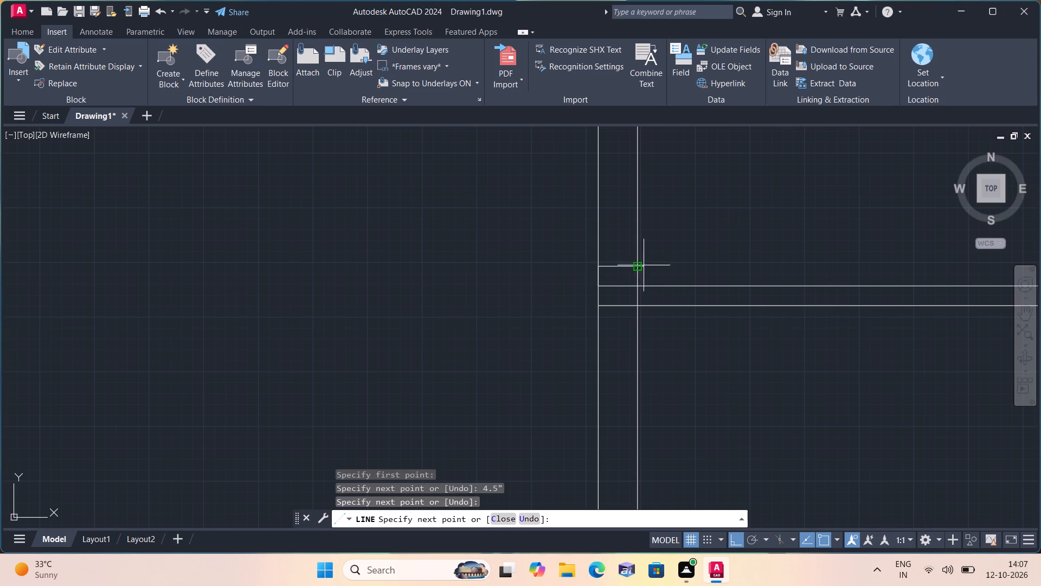
key("1")
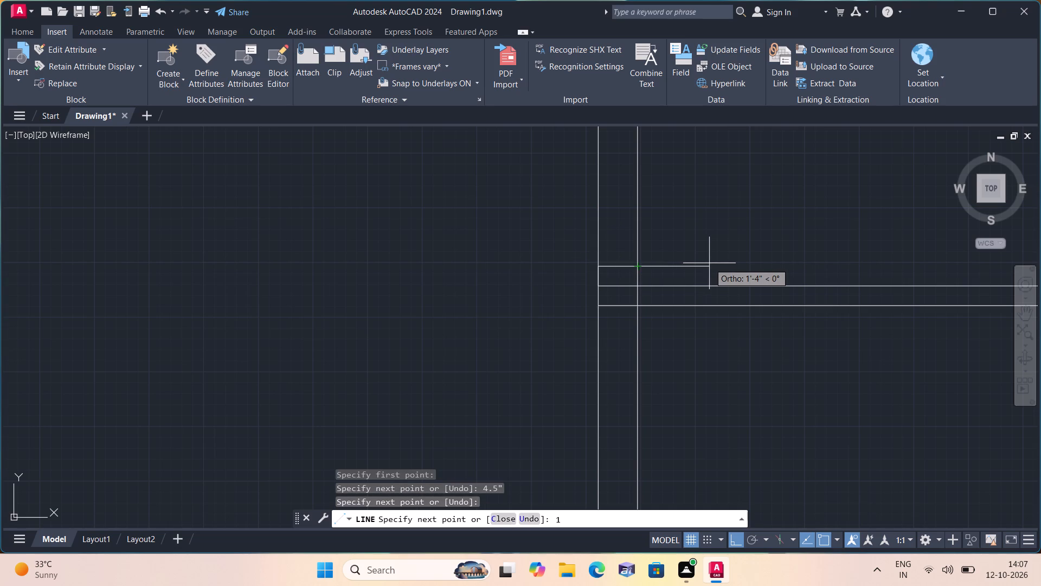
type("'")
key("space")
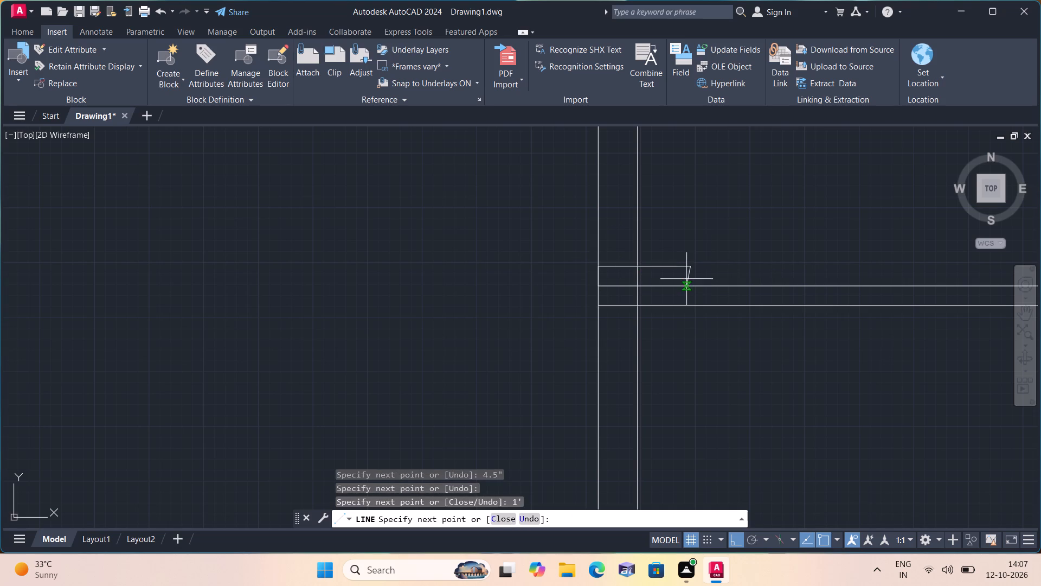
left_click(687, 308)
key("space")
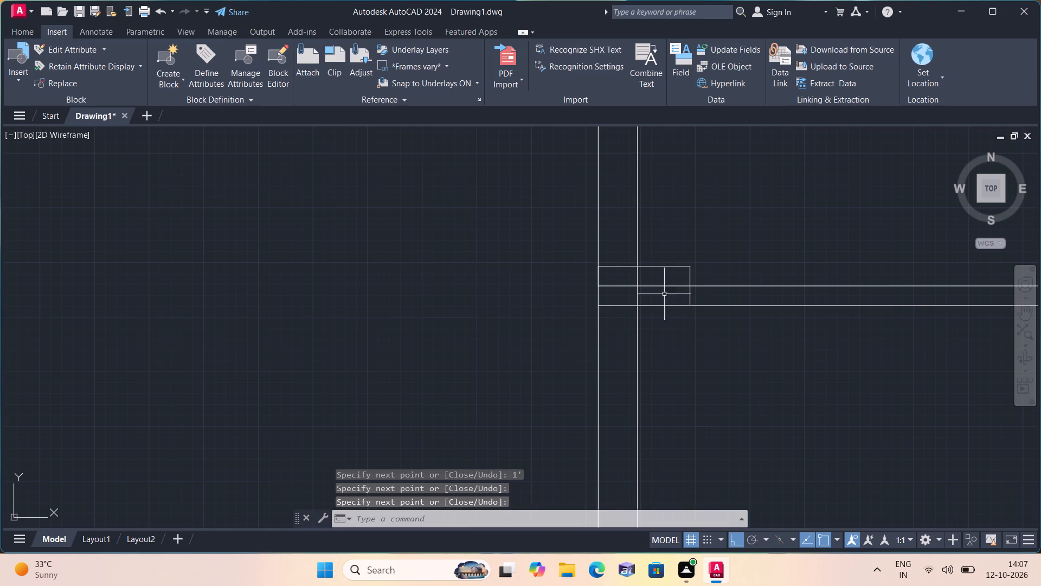
Delete the 4.5" vertical helper line on the left wall's outer face beside the column outline.
left_click(596, 274)
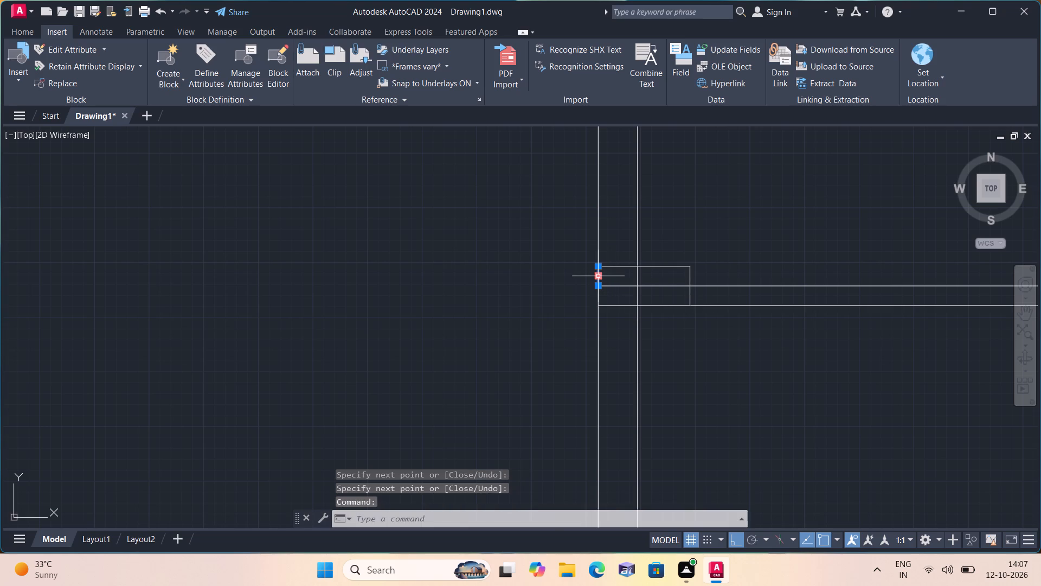
key("Delete")
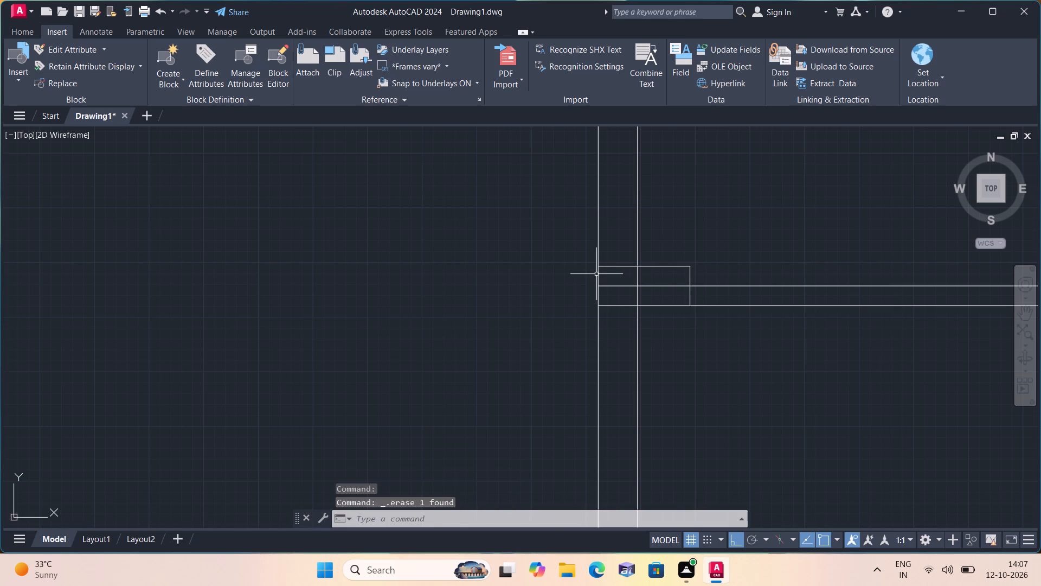
Trim the left wall's inner line and the partition's upper line out of the column outline.
type("tr")
type("im")
key("space")
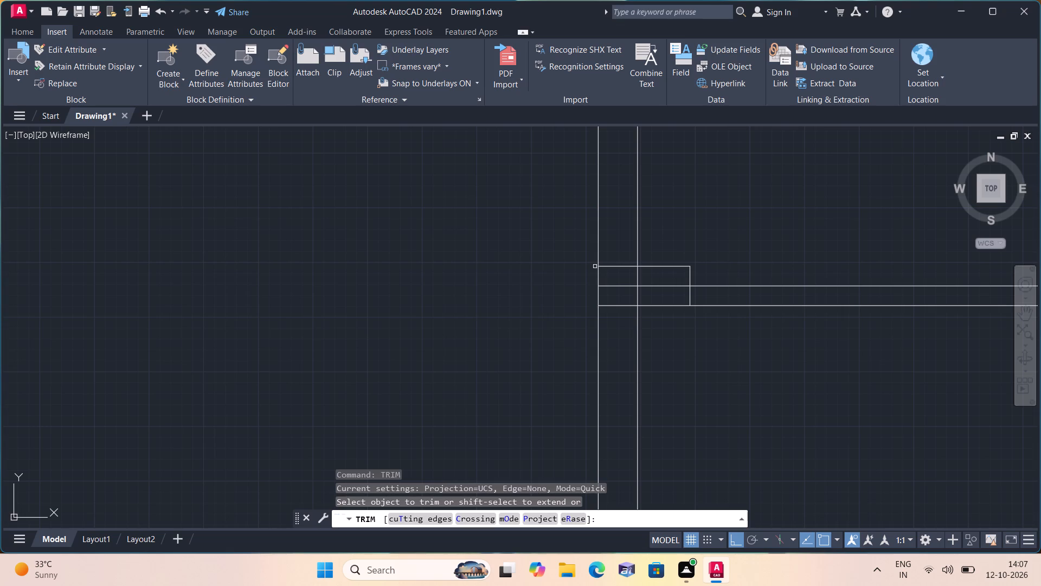
left_click(628, 281)
left_click(650, 295)
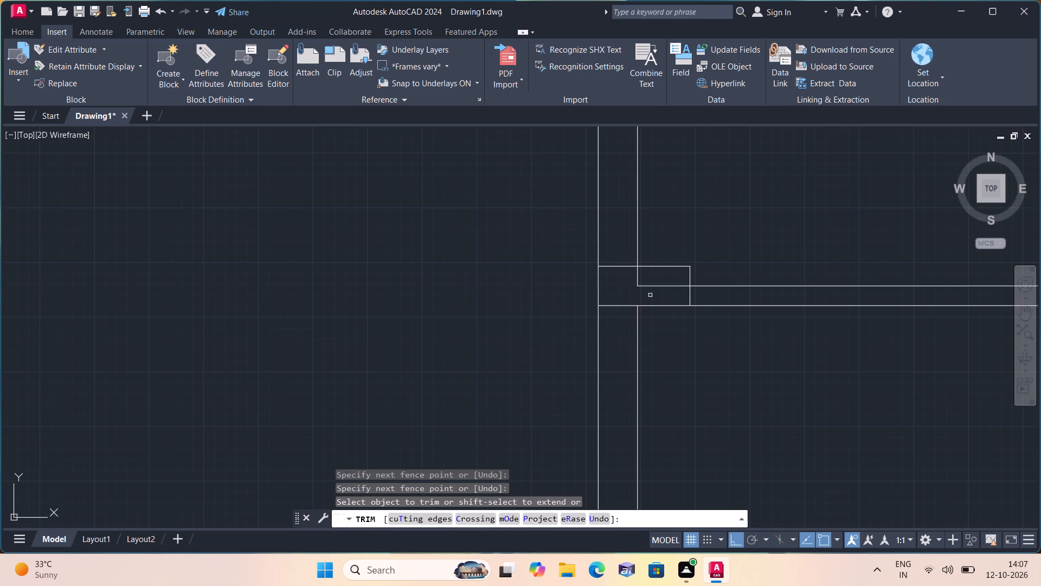
left_click(650, 295)
left_click(652, 284)
left_click(652, 281)
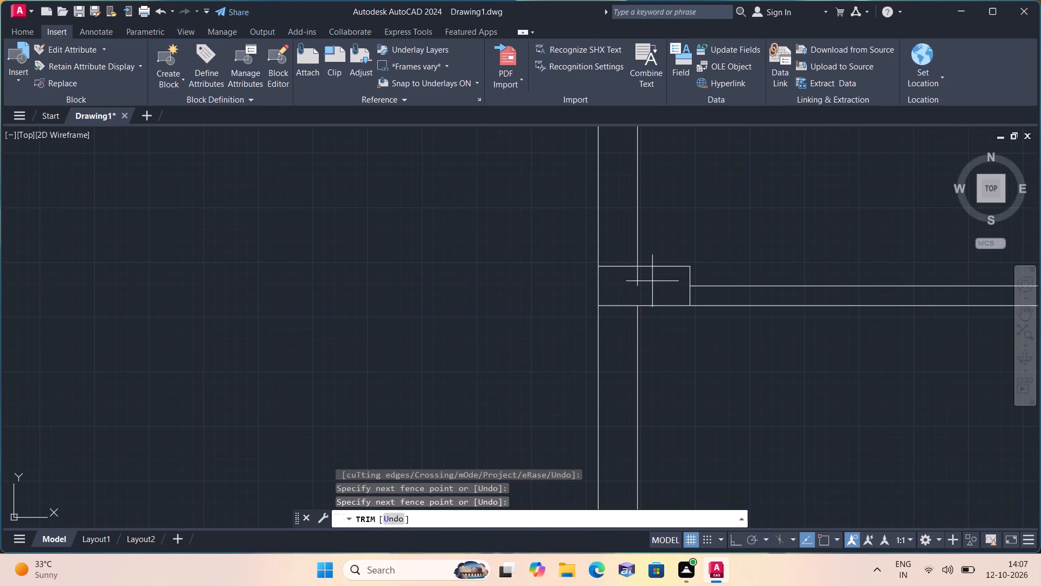
left_click(631, 272)
key("space")
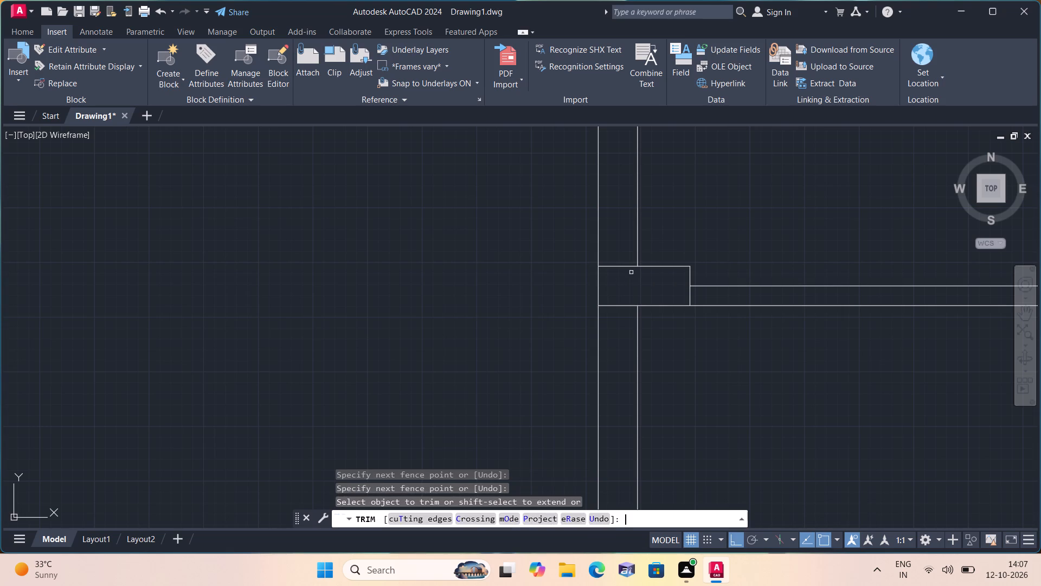
Outline a column where the upper-left room's lower partition meets its right wall: 4.5" left, up to the partition's upper line, 1' up, across the wall.
scroll(631, 272, "down", 2)
scroll(720, 269, "down", 1)
middle_click_drag(721, 270, 587, 280)
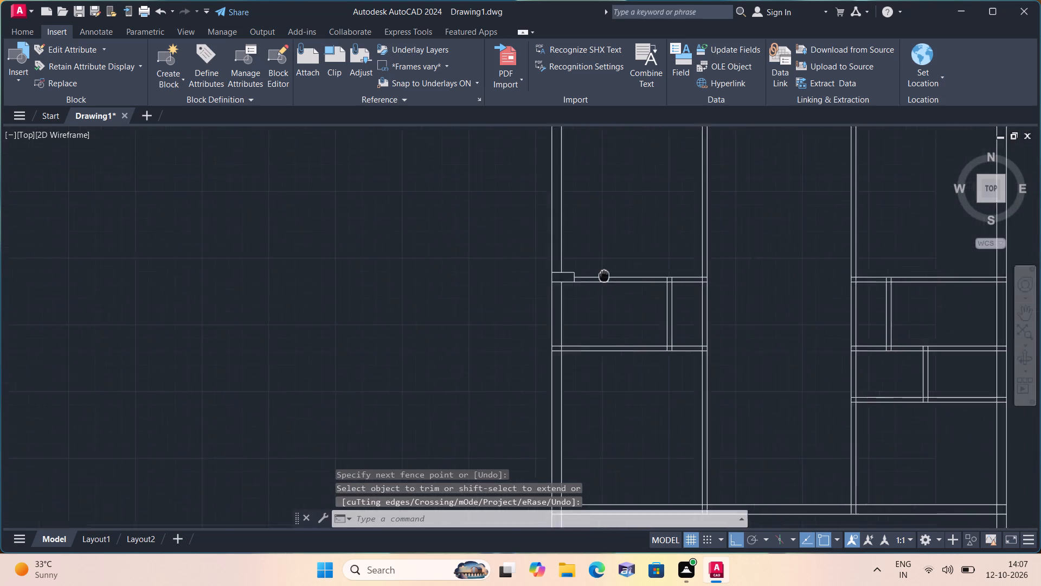
middle_click_drag(587, 280, 563, 292)
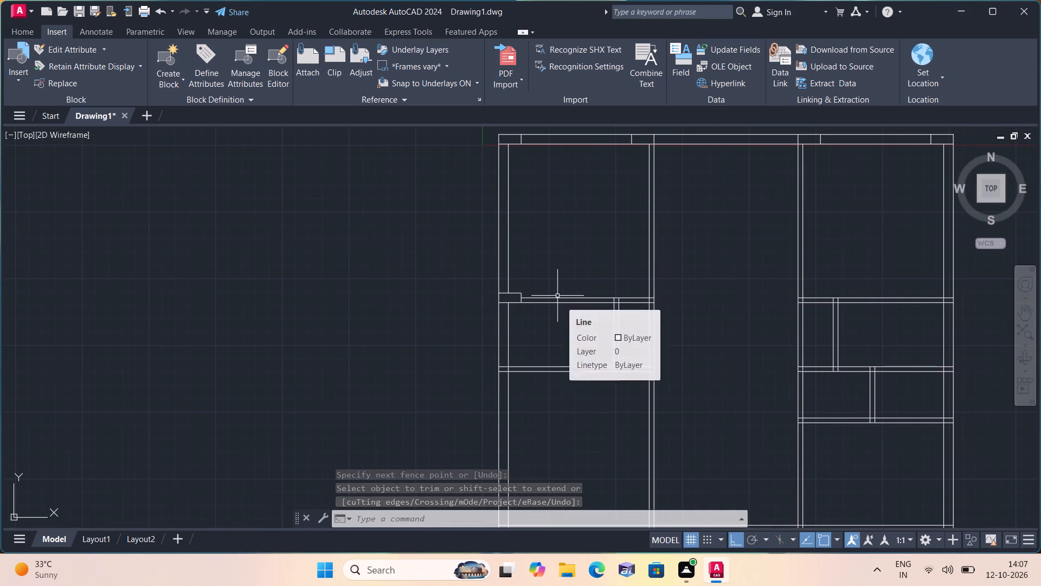
scroll(557, 296, "up", 1)
scroll(557, 295, "down", 1)
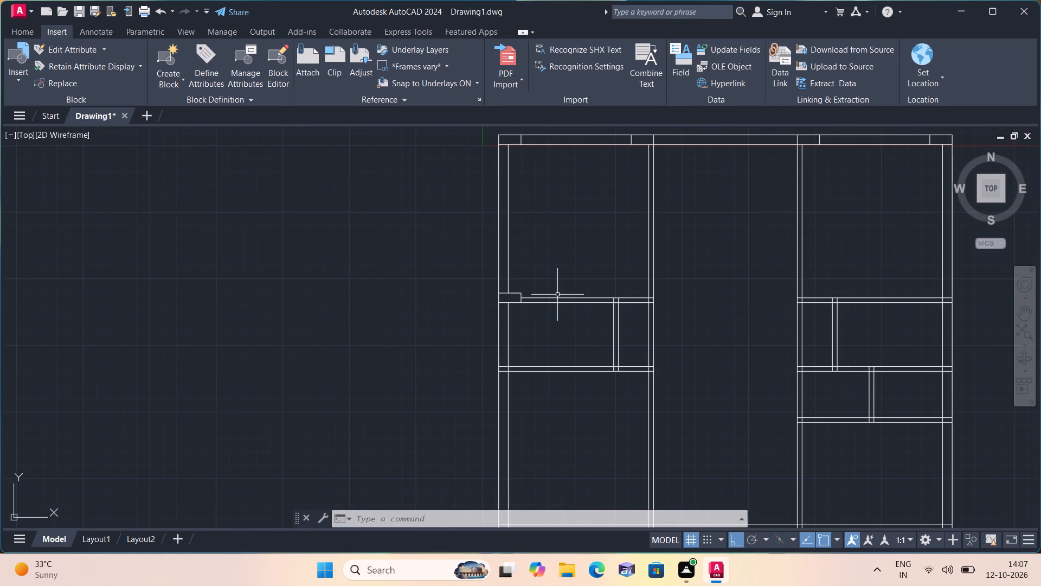
scroll(557, 295, "up", 1)
type("l")
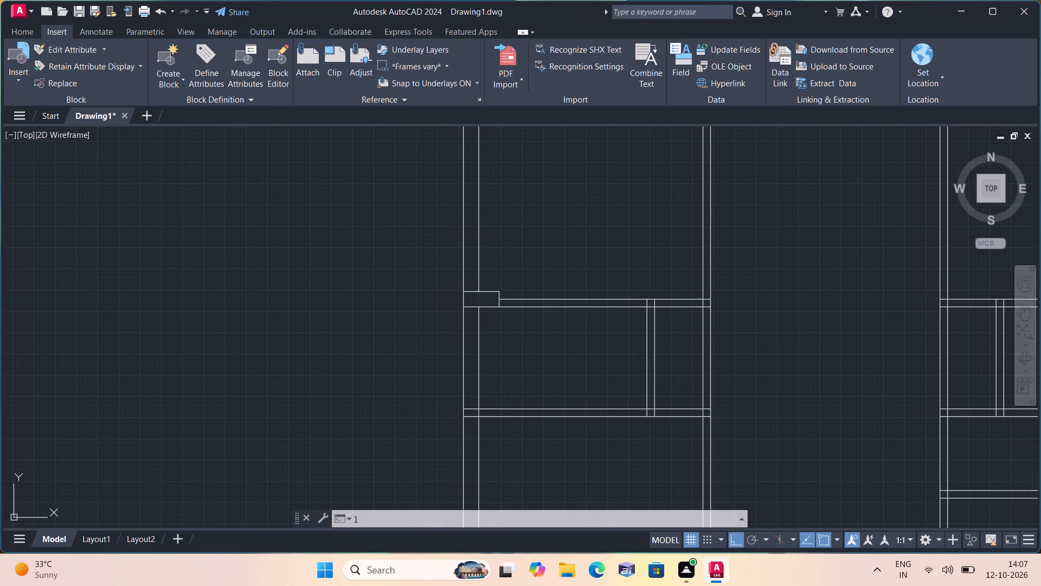
key("space")
scroll(557, 294, "up", 1)
scroll(721, 320, "up", 1)
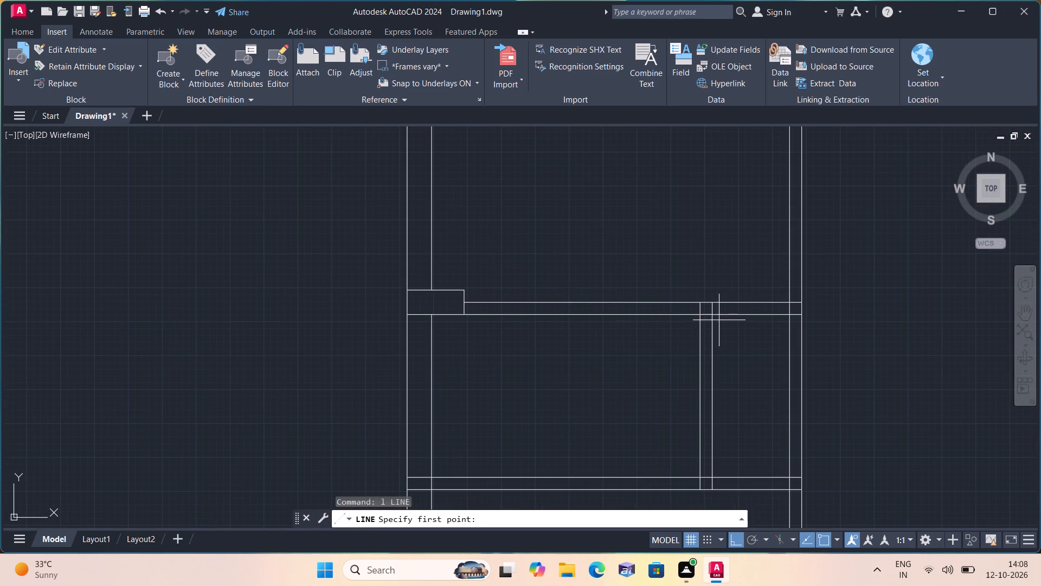
scroll(721, 320, "up", 1)
scroll(851, 317, "down", 1)
middle_click_drag(811, 324, 644, 289)
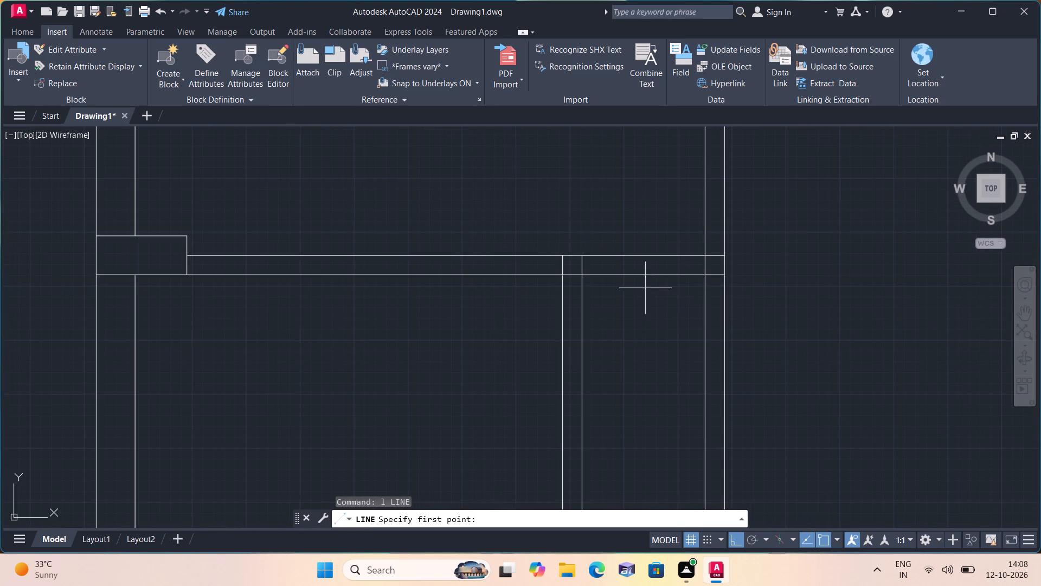
scroll(714, 289, "down", 1)
left_click(705, 279)
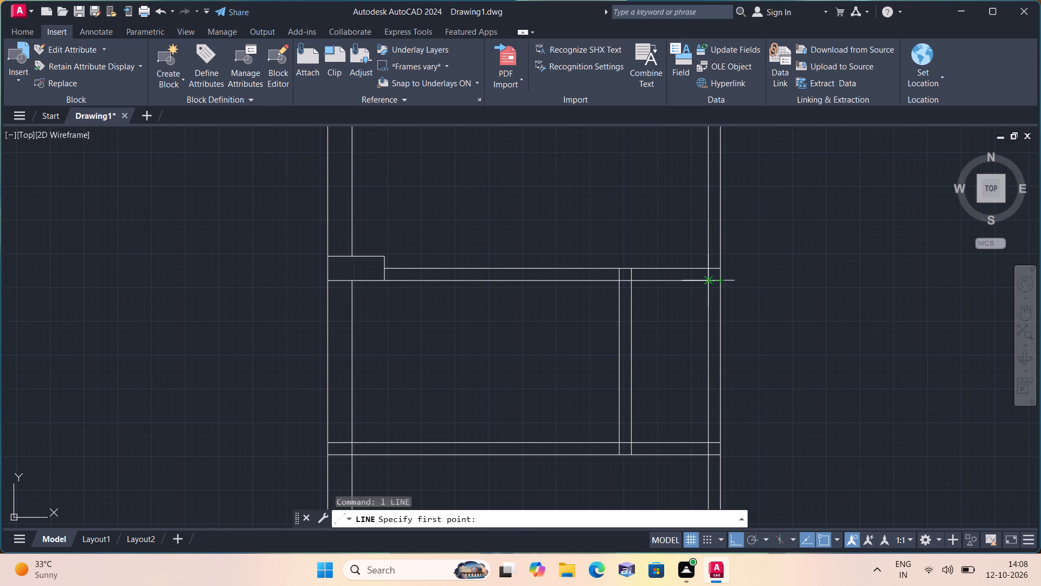
type("4.5")
key("apostrophe")
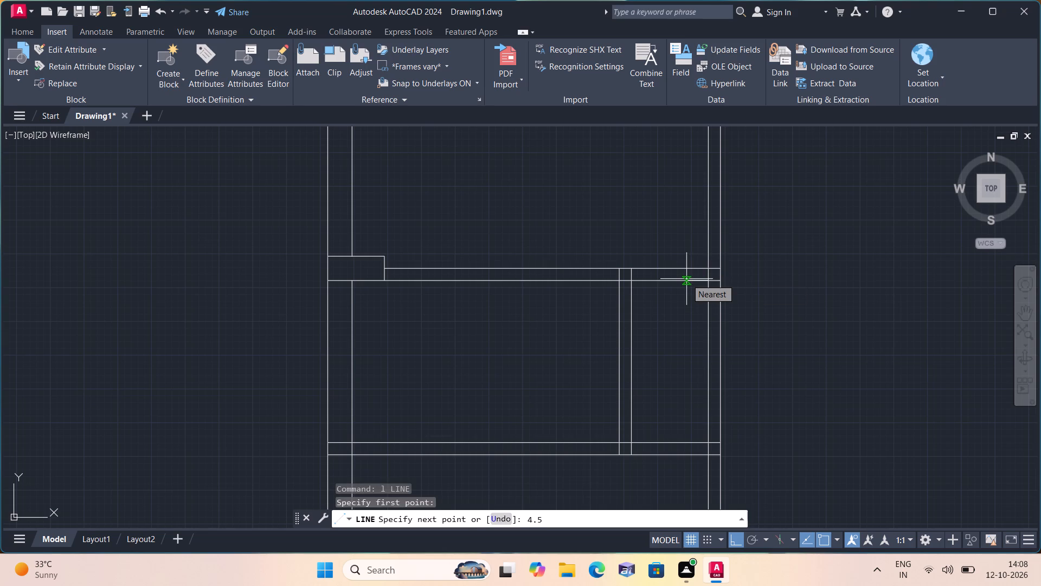
key("BackSpace")
key("shift+quotedbl")
key("space")
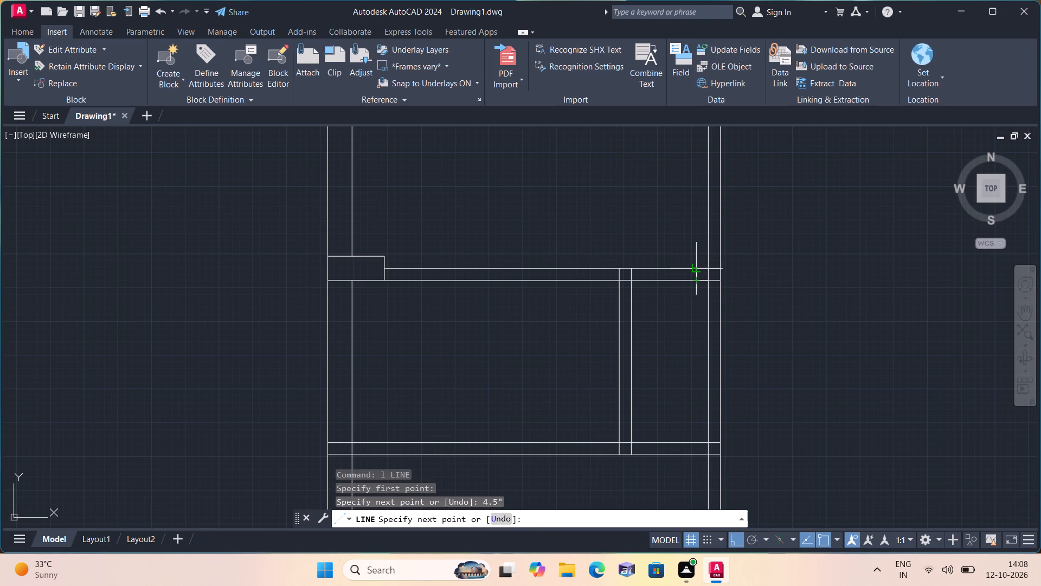
left_click(692, 269)
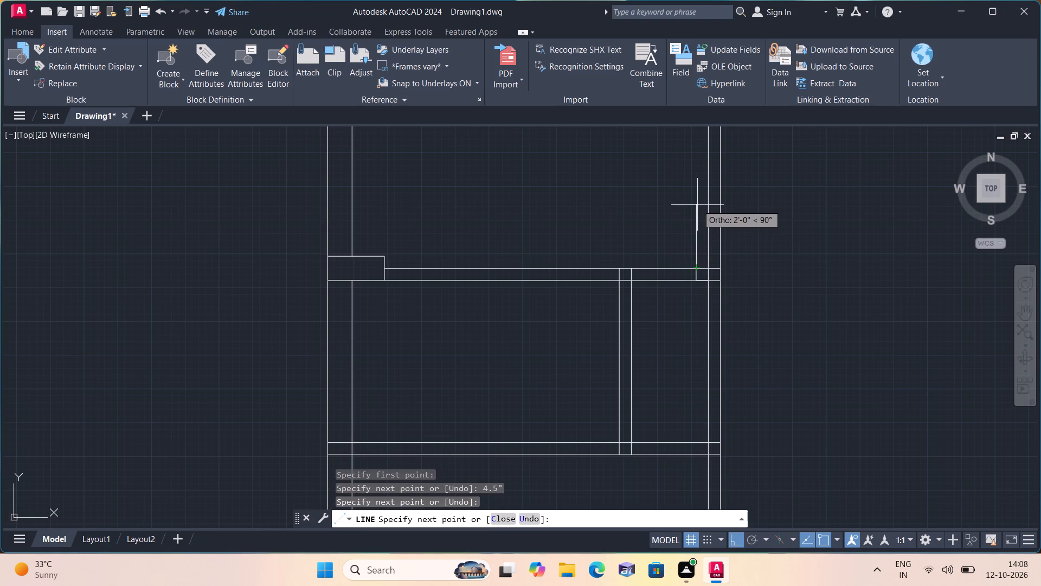
type("1'")
key("space")
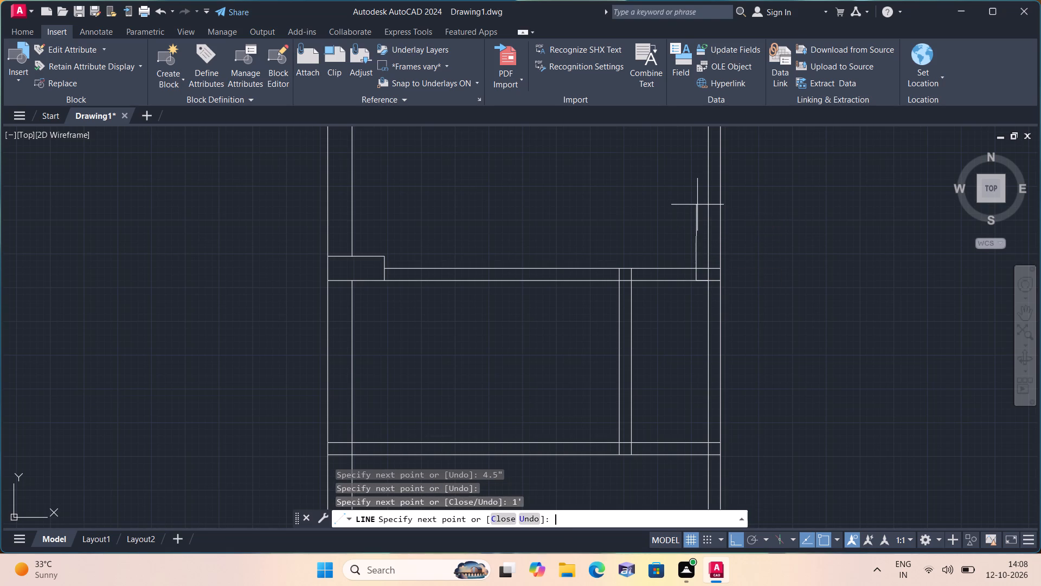
left_click(718, 238)
key("space")
Delete the 4.5" horizontal helper line on the partition's lower line at the base of the new column outline.
scroll(711, 279, "up", 2)
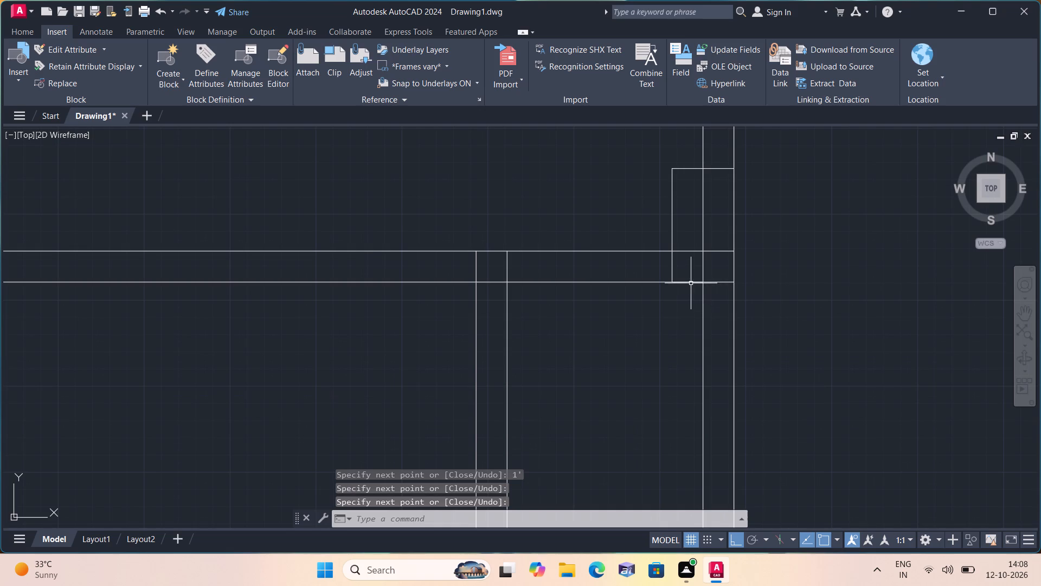
left_click(690, 283)
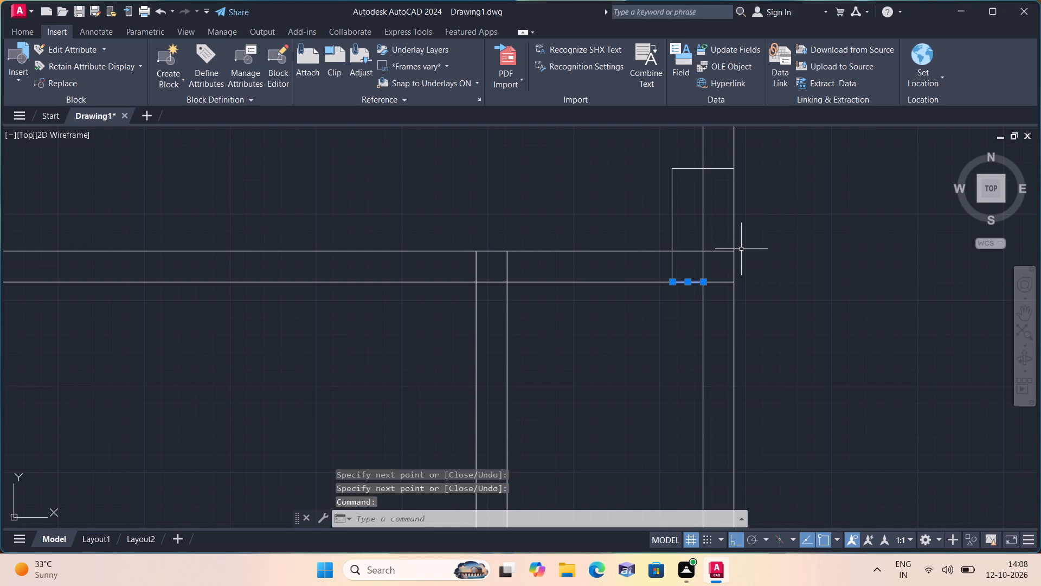
key("Delete")
Trim the wall's inner line and the partition's upper line out of the column outline at the upper-left room's right wall.
type("trim")
key("space")
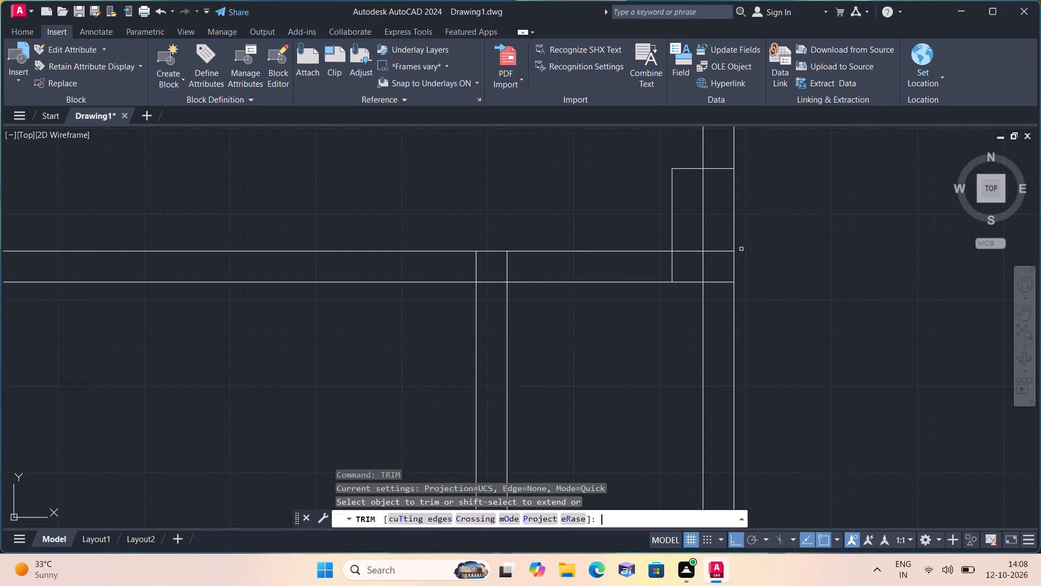
left_click(693, 272)
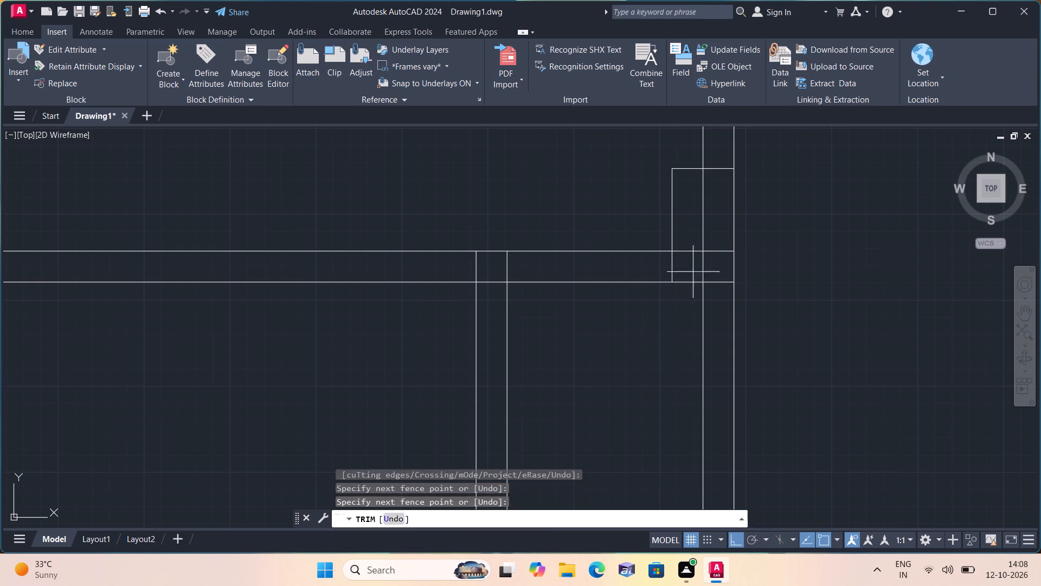
left_click(709, 243)
left_click(709, 243)
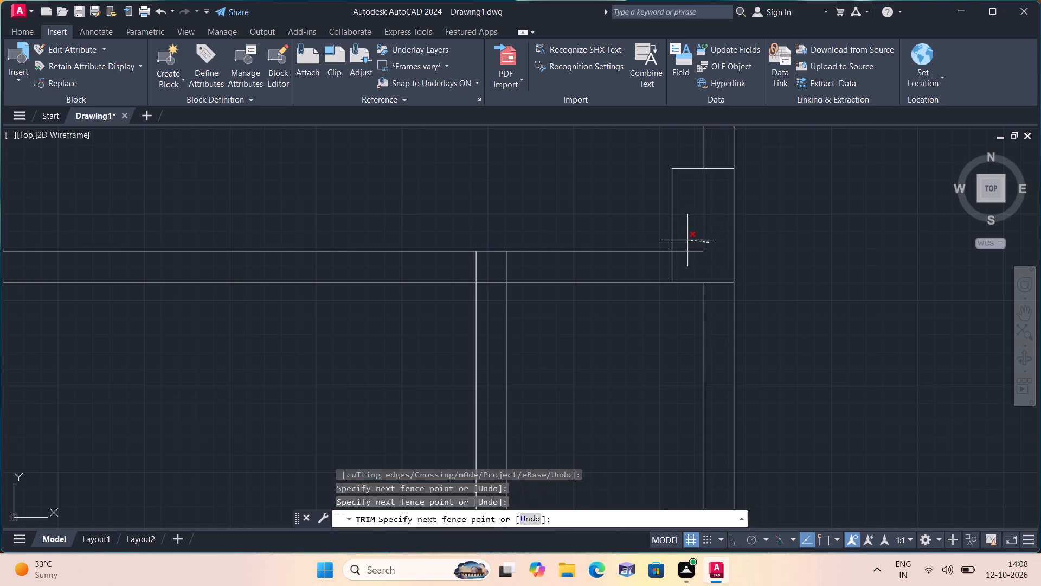
left_click(690, 251)
key("space")
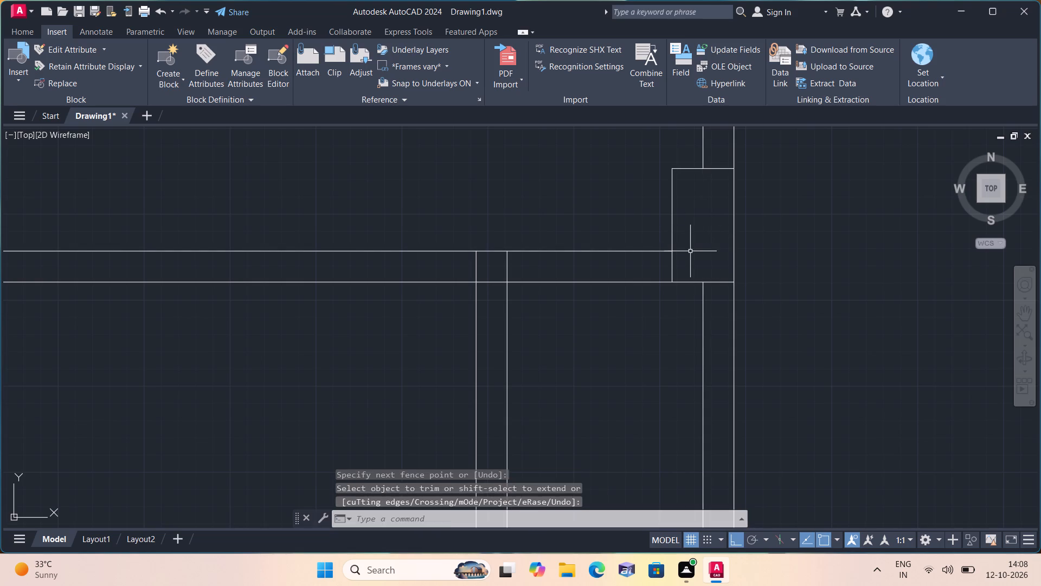
Outline a column where the upper-right room's lower partition meets its left wall: 4.5" right, up to the partition's upper line, 1' up, across the wall.
scroll(692, 245, "down", 4)
middle_click_drag(706, 273, 504, 298)
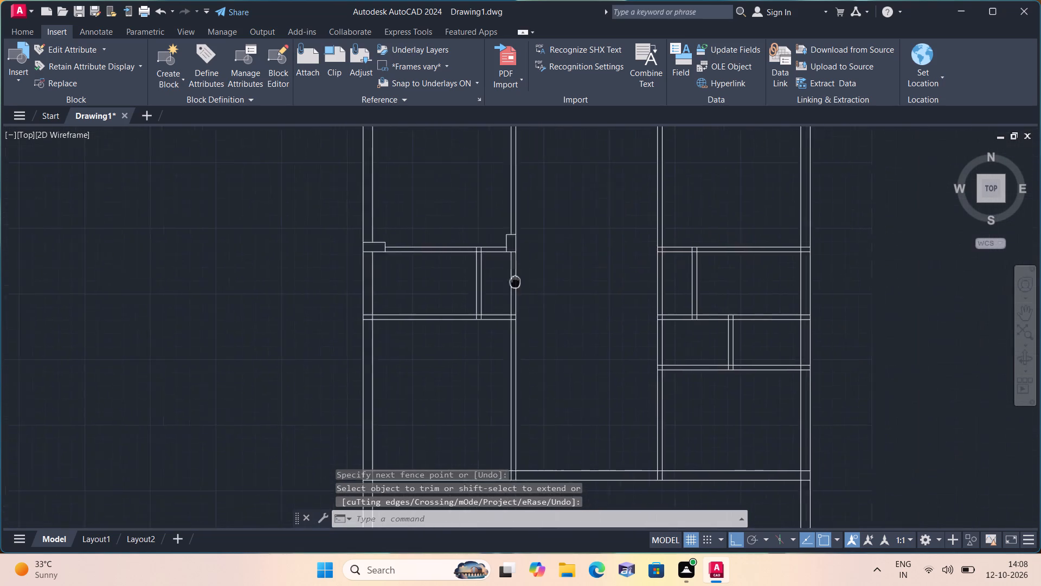
middle_click_drag(504, 298, 501, 358)
scroll(537, 333, "down", 1)
middle_click_drag(536, 333, 501, 301)
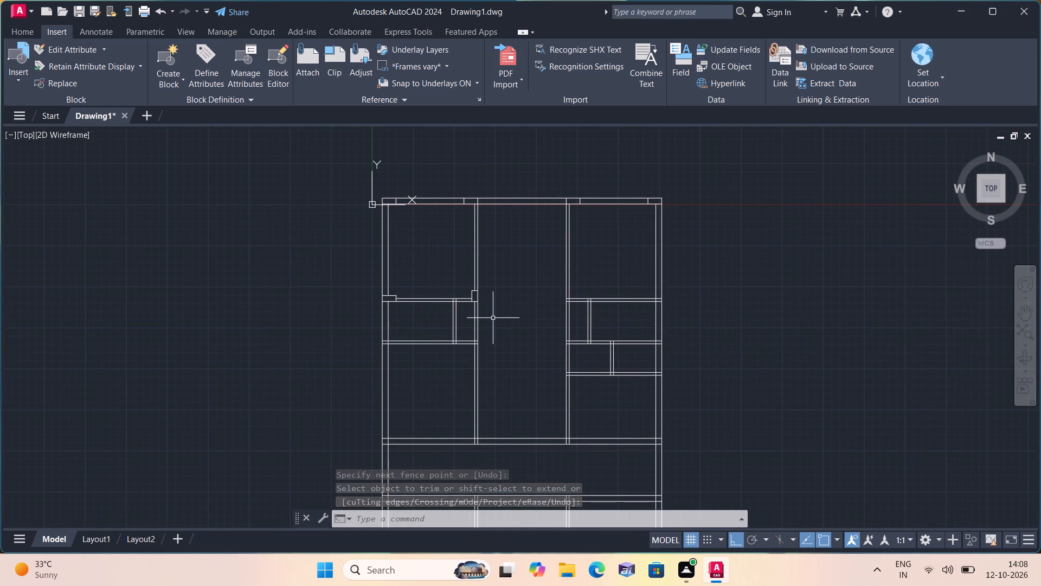
type("l")
key("space")
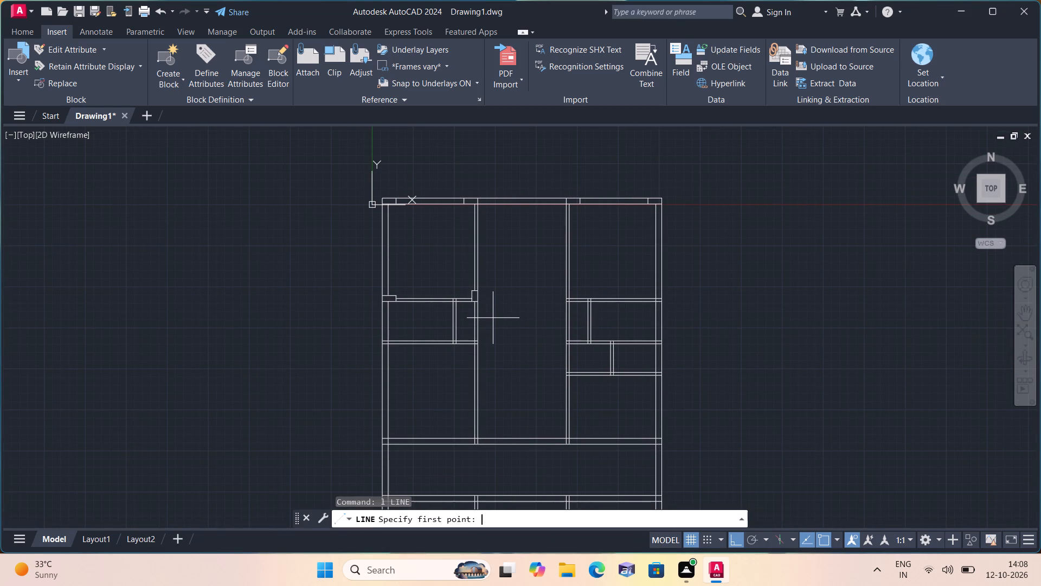
scroll(562, 283, "up", 2)
scroll(577, 334, "up", 2)
scroll(575, 326, "down", 1)
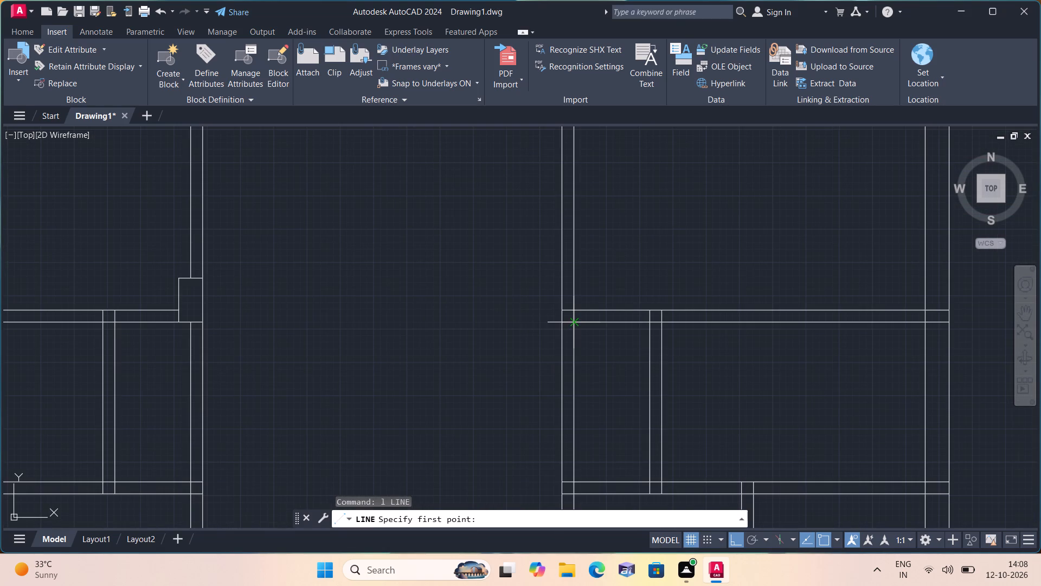
left_click(576, 325)
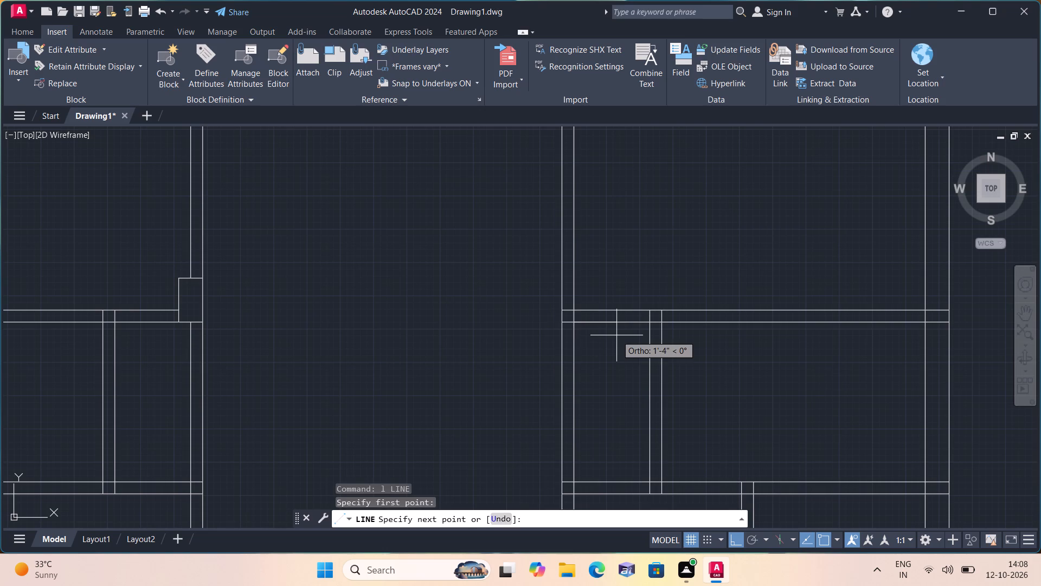
type("4.5")
type("\"")
key("space")
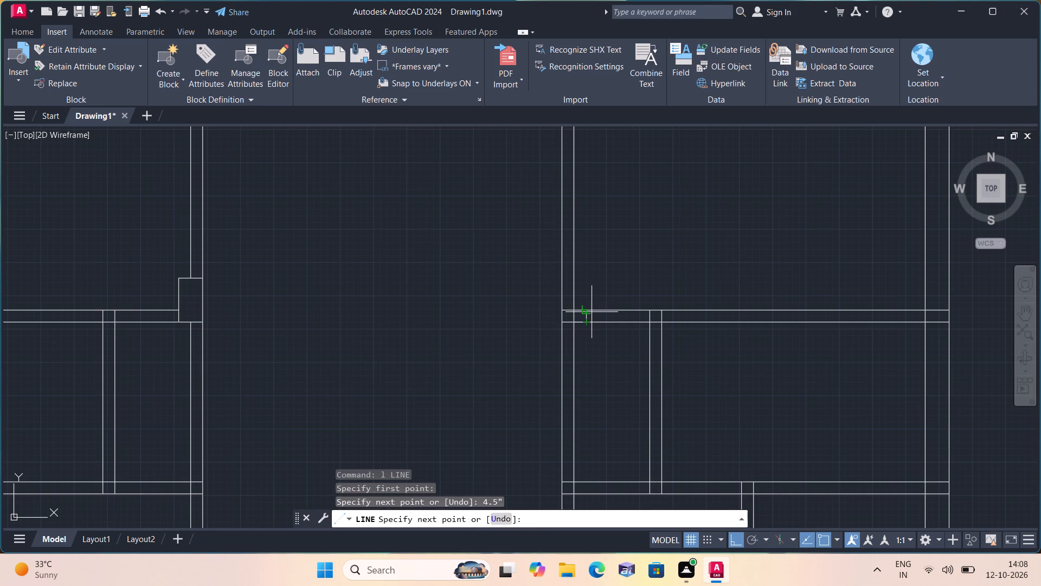
left_click(586, 309)
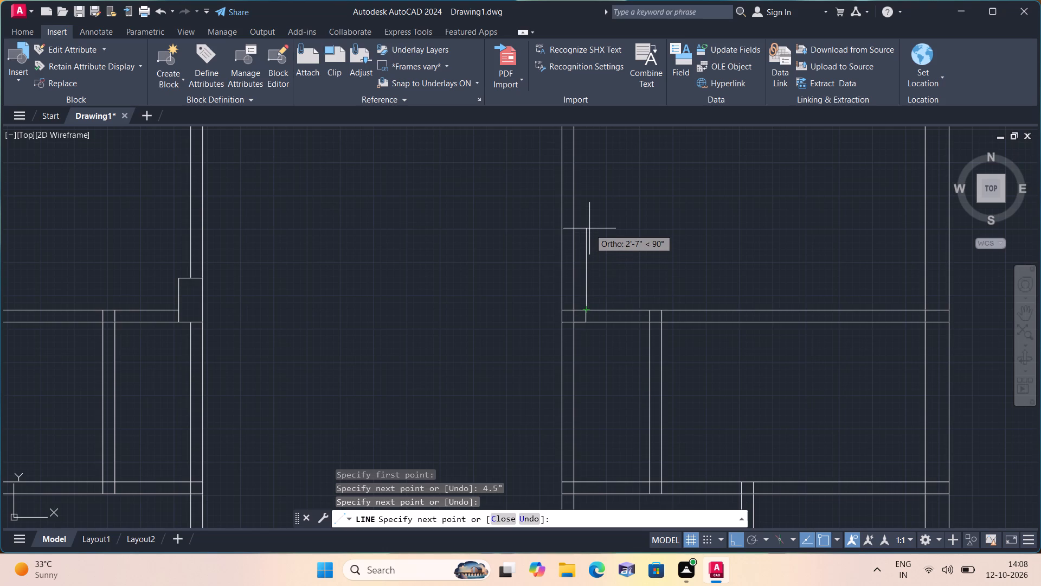
type("1'")
key("space")
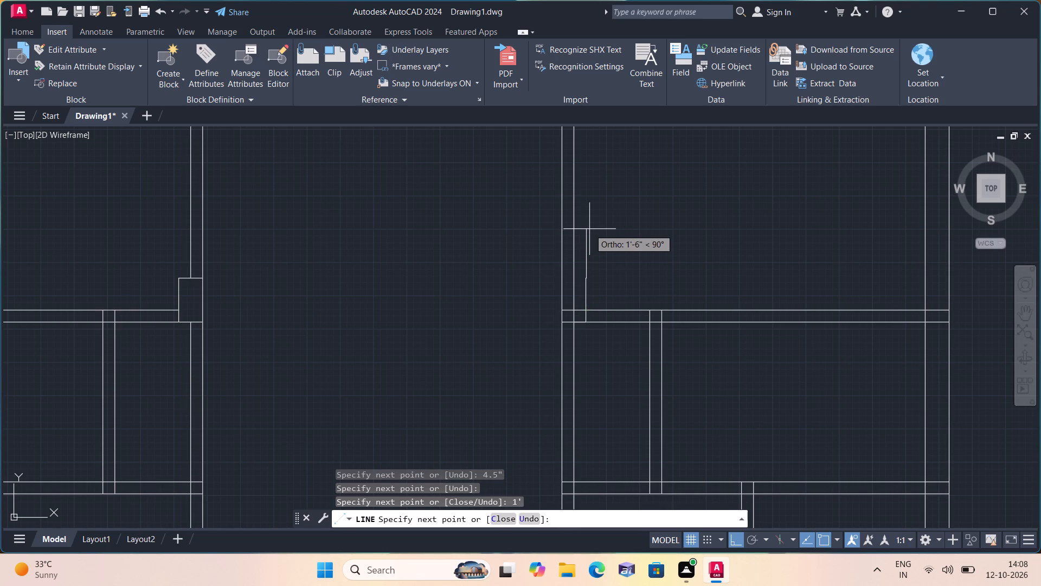
left_click(559, 278)
key("space")
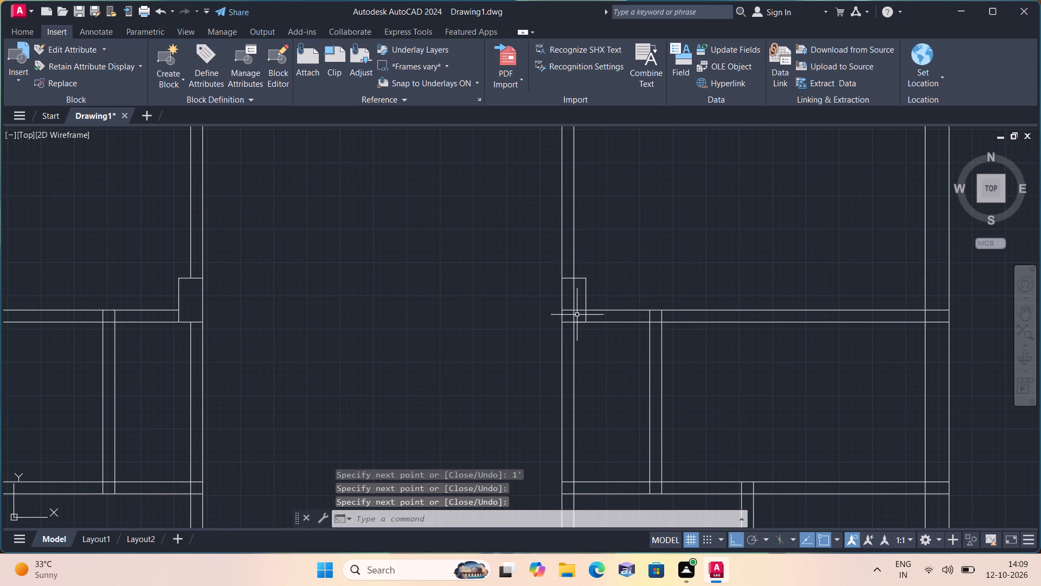
Delete the 4.5" horizontal helper line at the base of the upper-right room's column outline.
left_click(577, 320)
key("Delete")
Trim the wall's inner line and the partition's upper line out of the column outline at the upper-right room's left wall.
type("trim")
key("space")
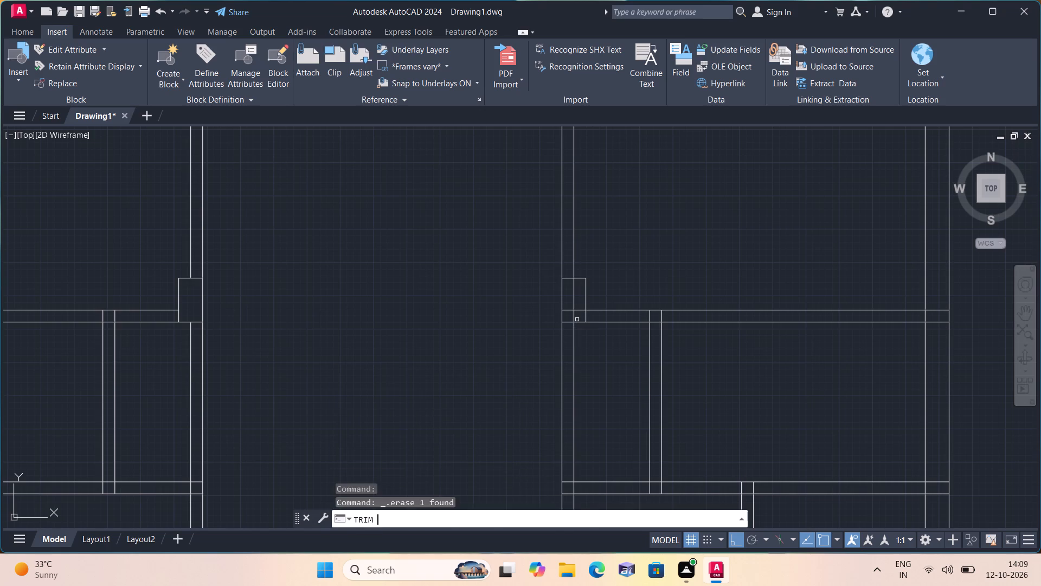
left_click(577, 320)
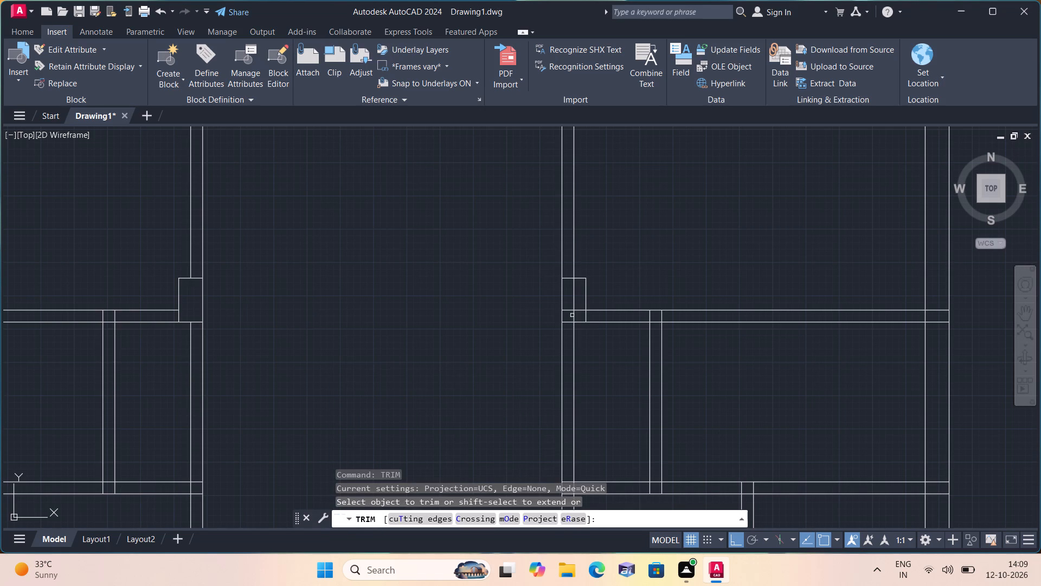
left_click(573, 314)
left_click(576, 310)
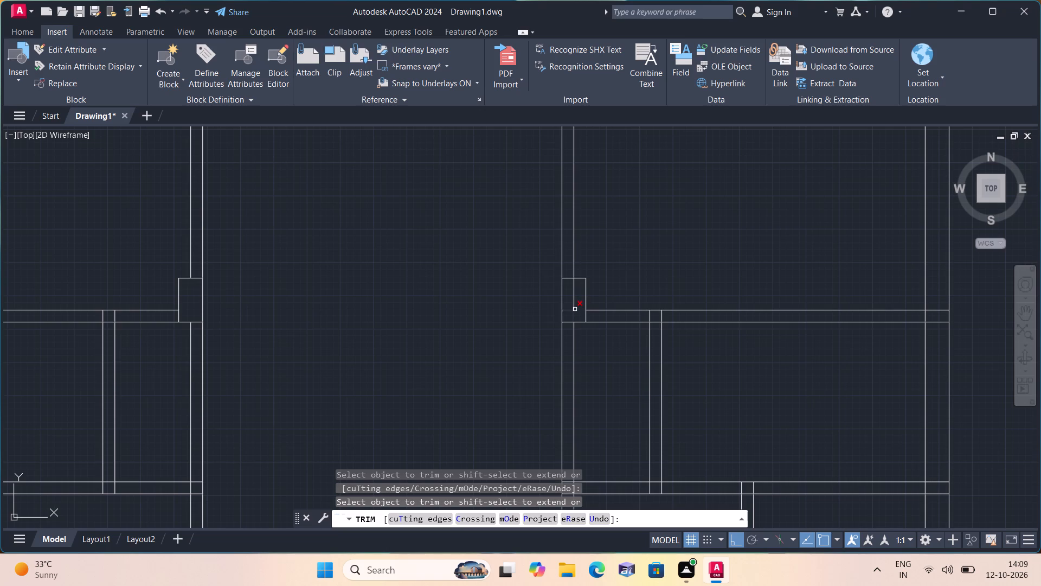
left_click(575, 309)
left_click(574, 308)
key("space")
scroll(580, 304, "down", 1)
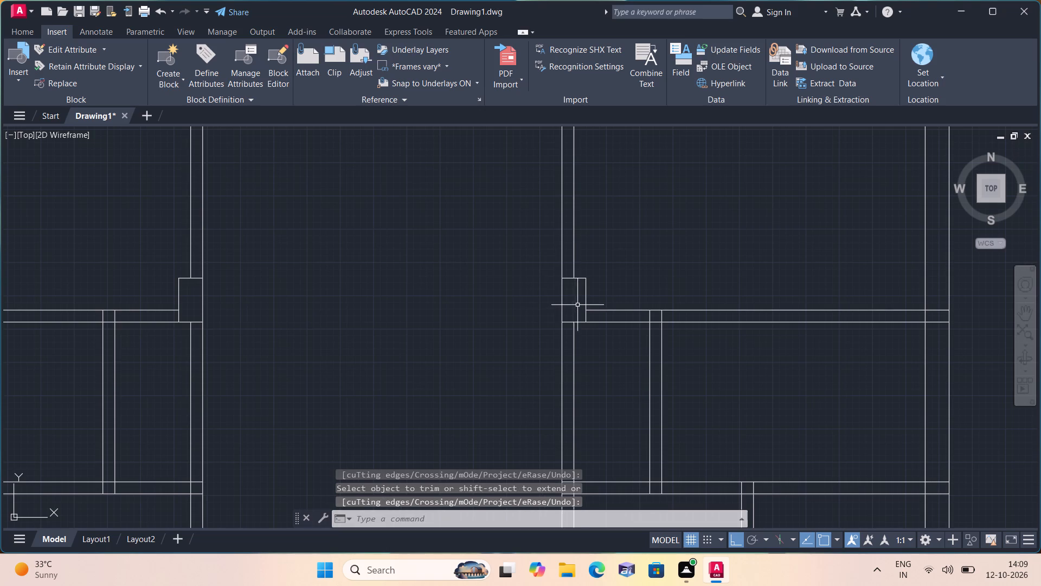
Outline a column where the upper-right room's lower partition meets its right wall: 4.5" up, across the wall, 1' left, down to the partition's lower line.
scroll(583, 311, "down", 2)
scroll(654, 337, "down", 1)
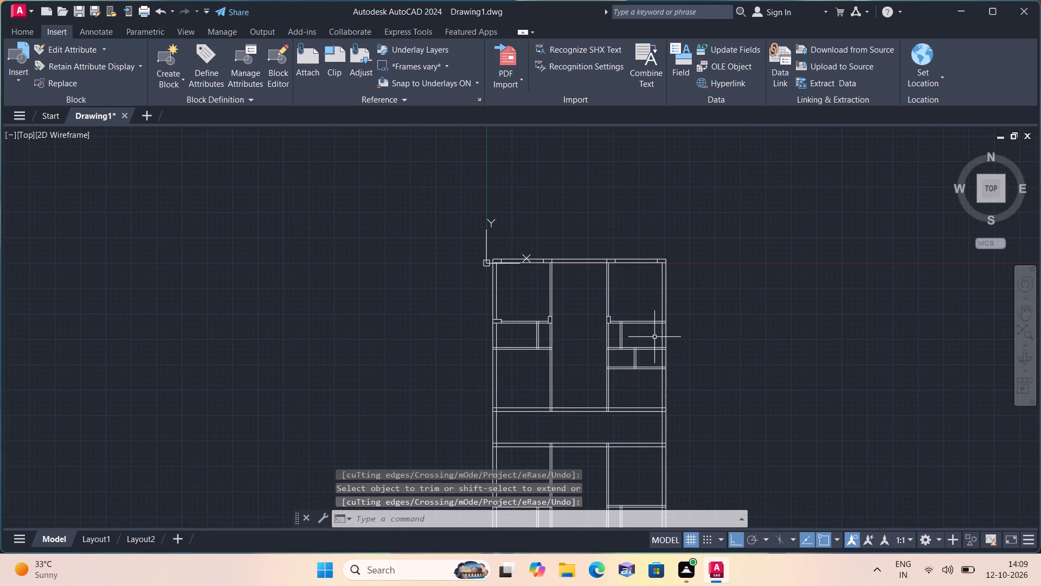
scroll(654, 337, "up", 2)
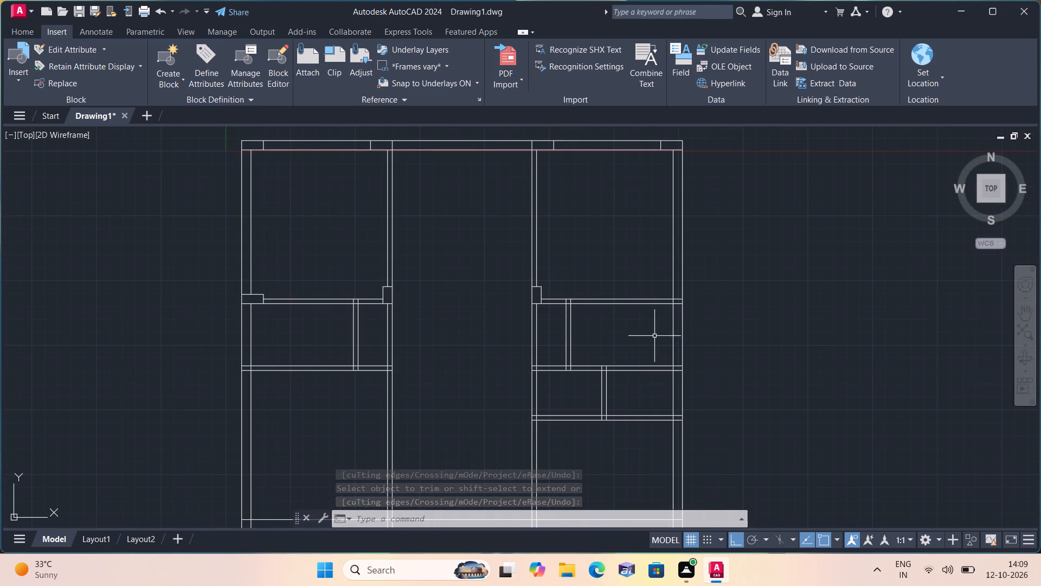
type("l")
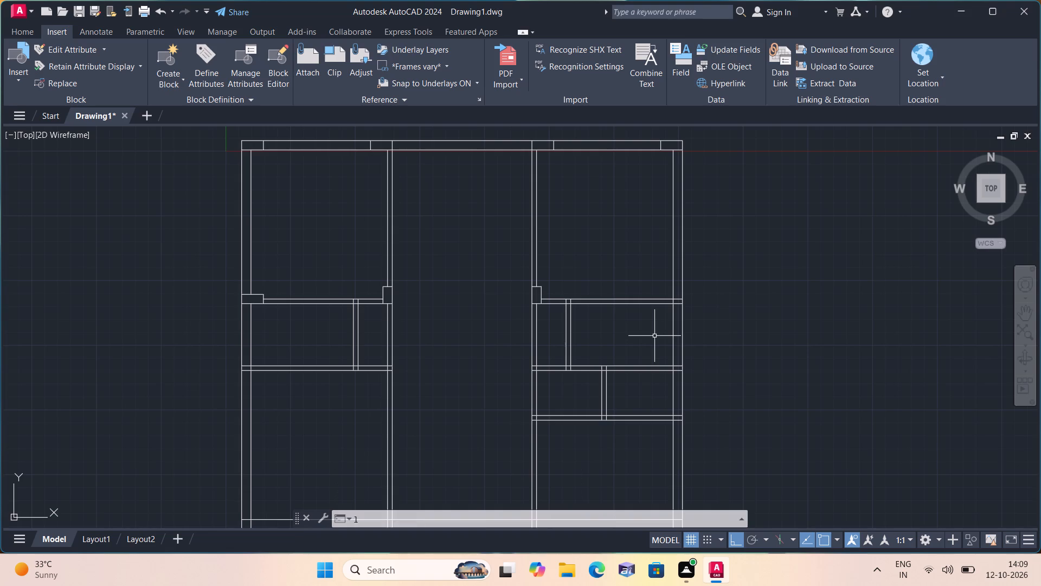
key("space")
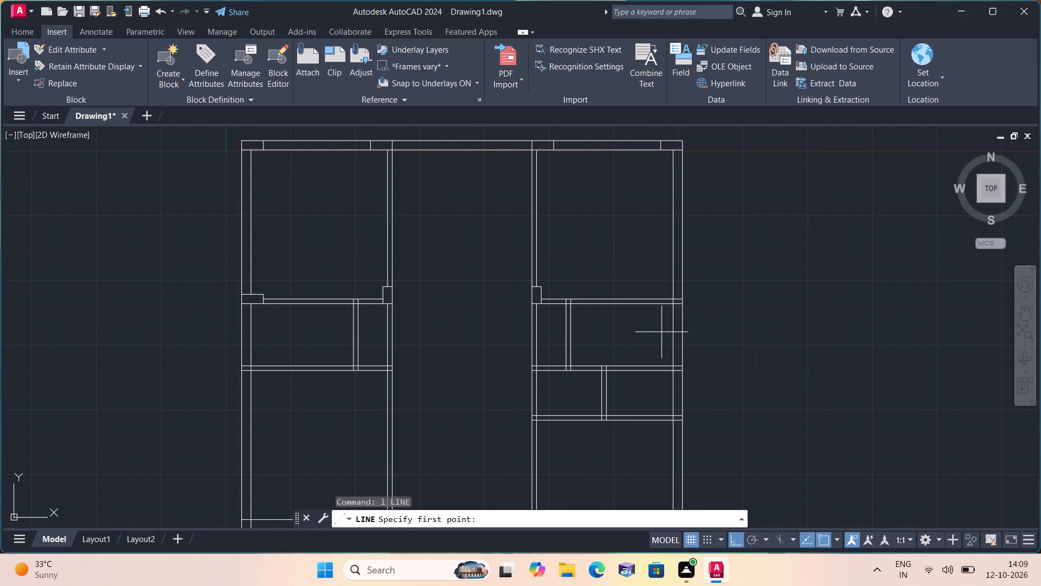
scroll(680, 300, "up", 1)
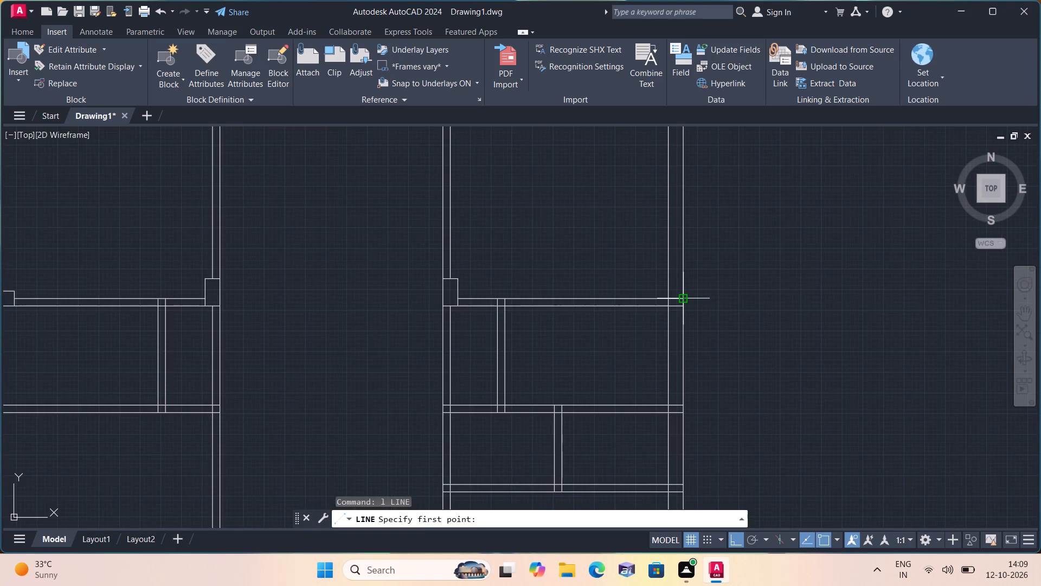
scroll(683, 296, "down", 1)
scroll(683, 296, "up", 1)
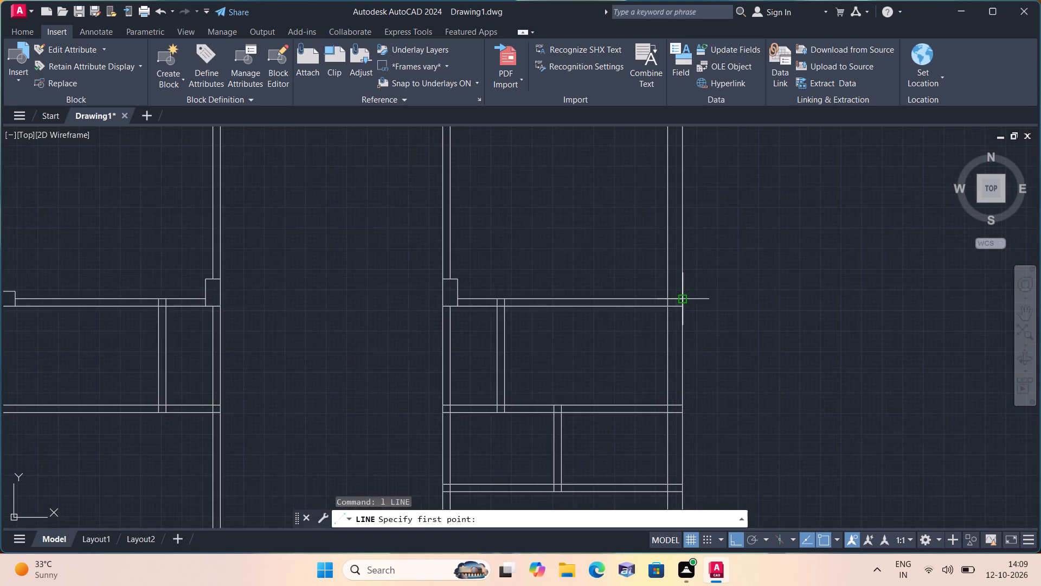
scroll(683, 296, "up", 1)
left_click(686, 296)
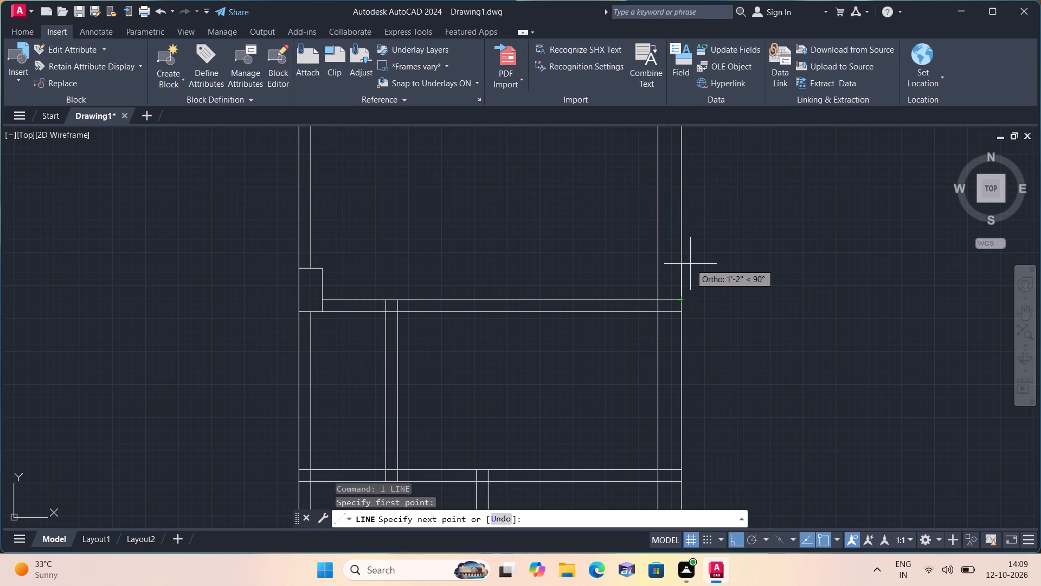
type("4.5")
key("Up")
key("shift+quotedbl")
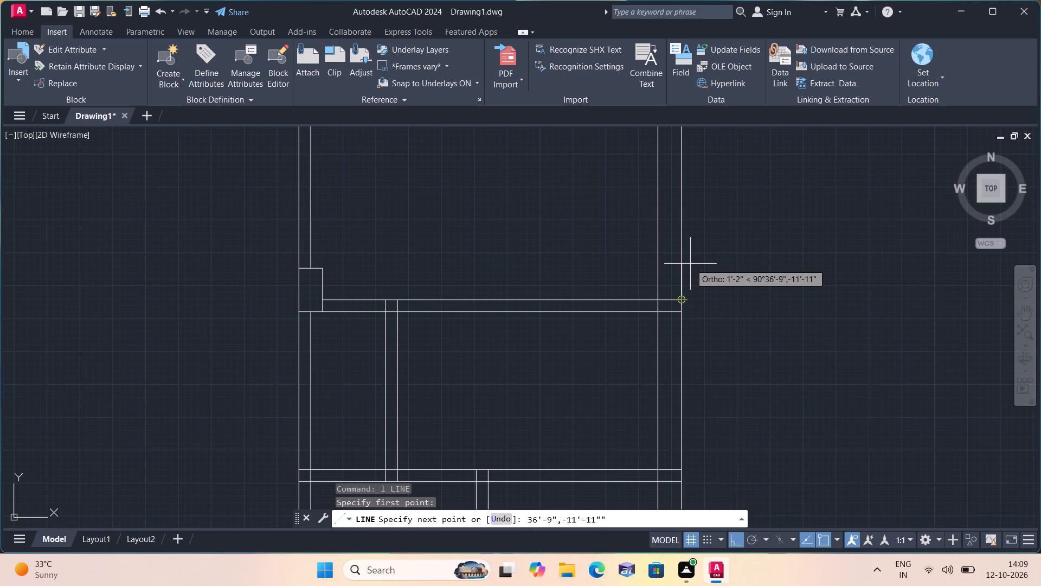
key("BackSpace")
key("BackSpace")
key("BackSpace")
key("BackSpace")
key("BackSpace")
key("BackSpace")
key("BackSpace")
key("BackSpace")
key("BackSpace")
key("BackSpace")
key("BackSpace")
key("BackSpace")
key("BackSpace")
key("BackSpace")
key("BackSpace")
key("BackSpace")
key("BackSpace")
key("BackSpace")
key("BackSpace")
key("BackSpace")
type("4.5")
key("apostrophe")
key("BackSpace")
type("\"")
key("space")
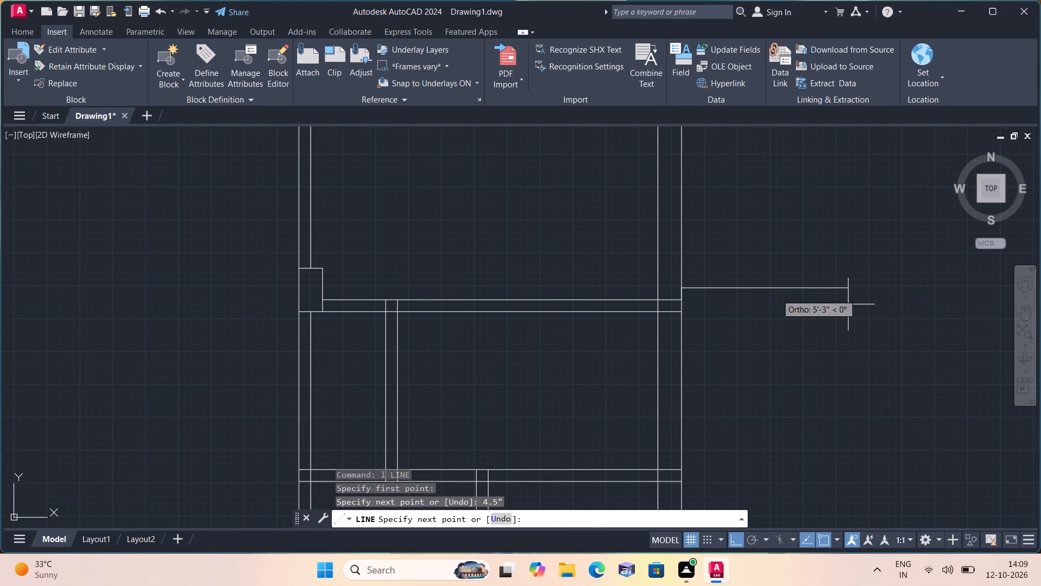
left_click(655, 284)
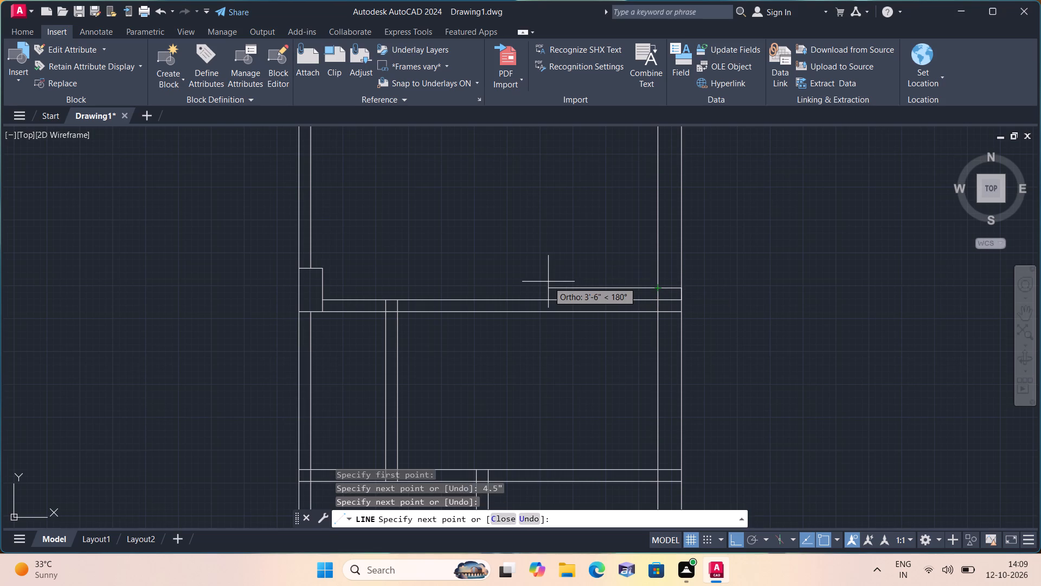
type("1'")
key("space")
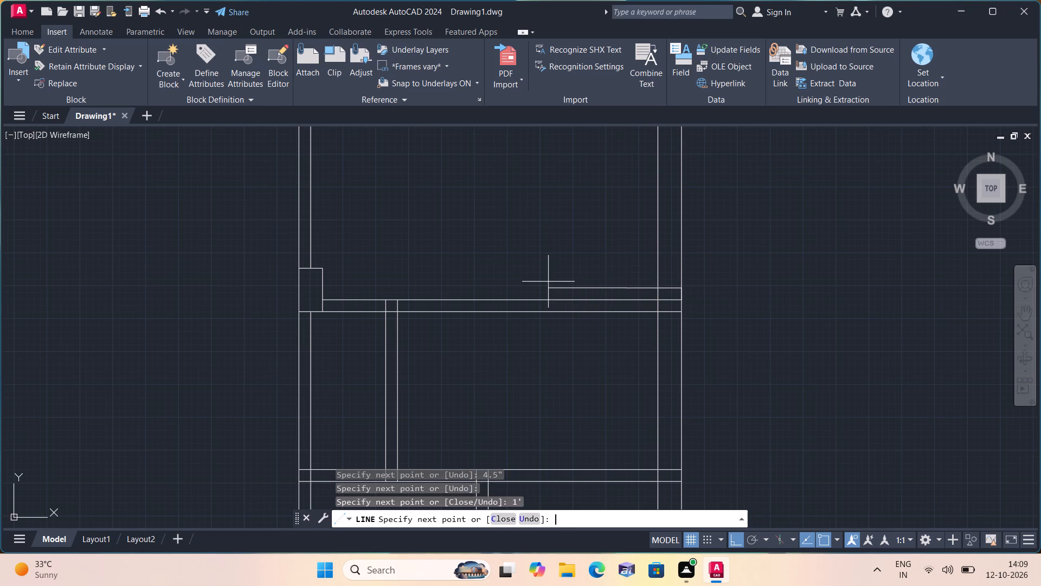
left_click(632, 311)
key("space")
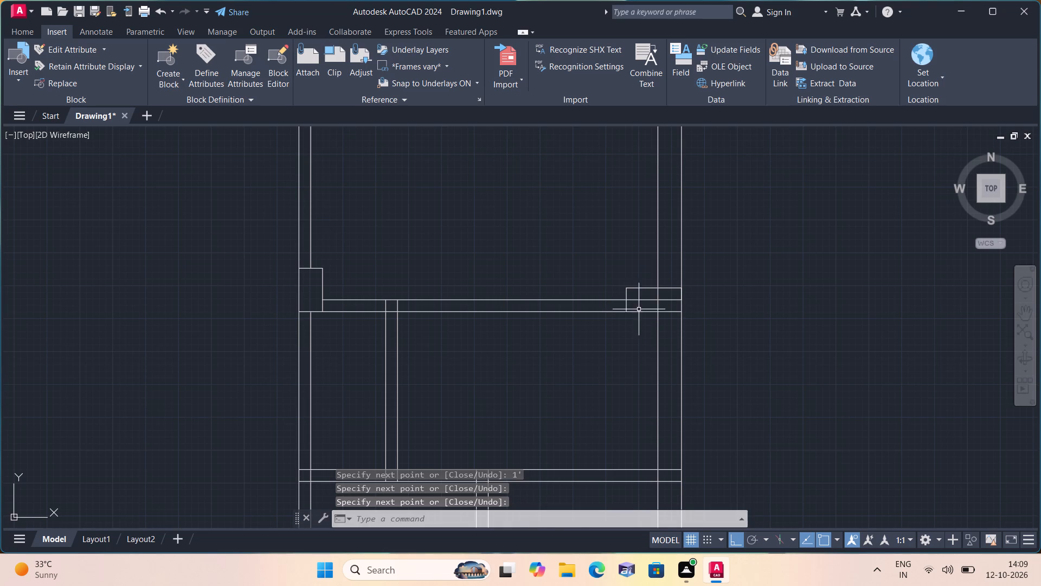
Delete the 4.5" vertical helper line on the outer wall line at the upper-right room's right-wall column outline.
scroll(677, 294, "up", 2)
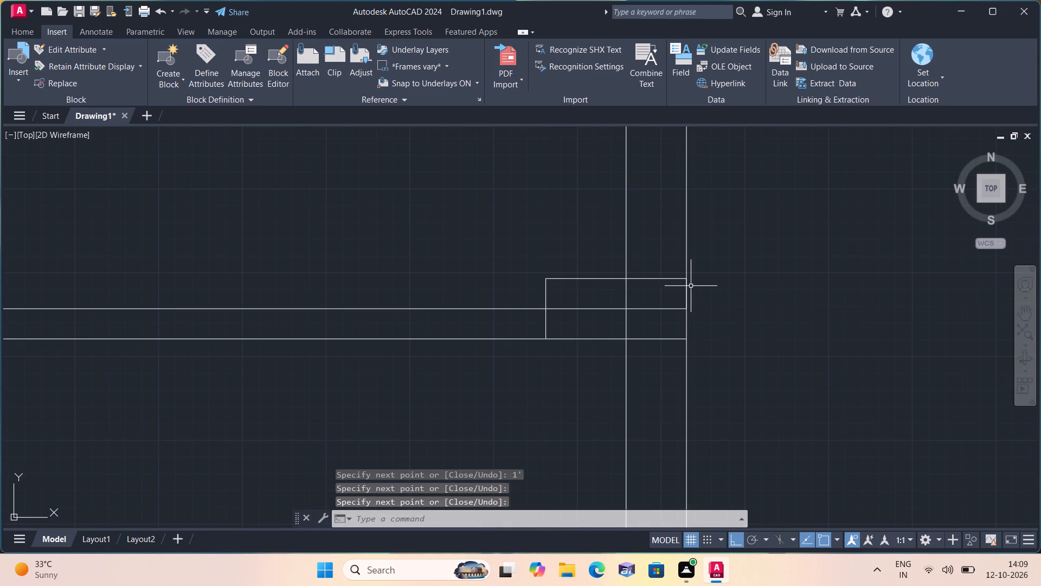
left_click(687, 288)
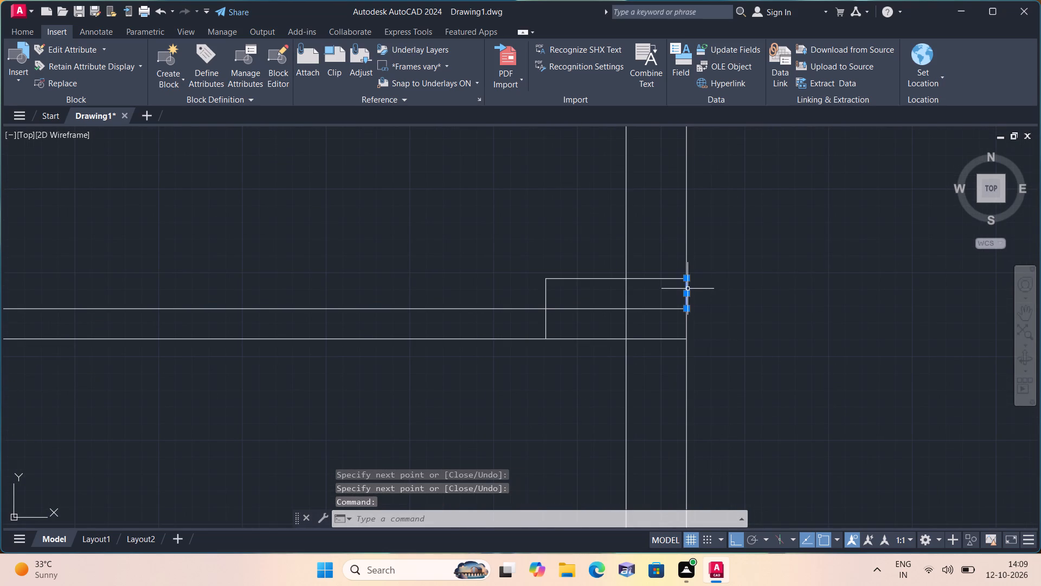
key("Delete")
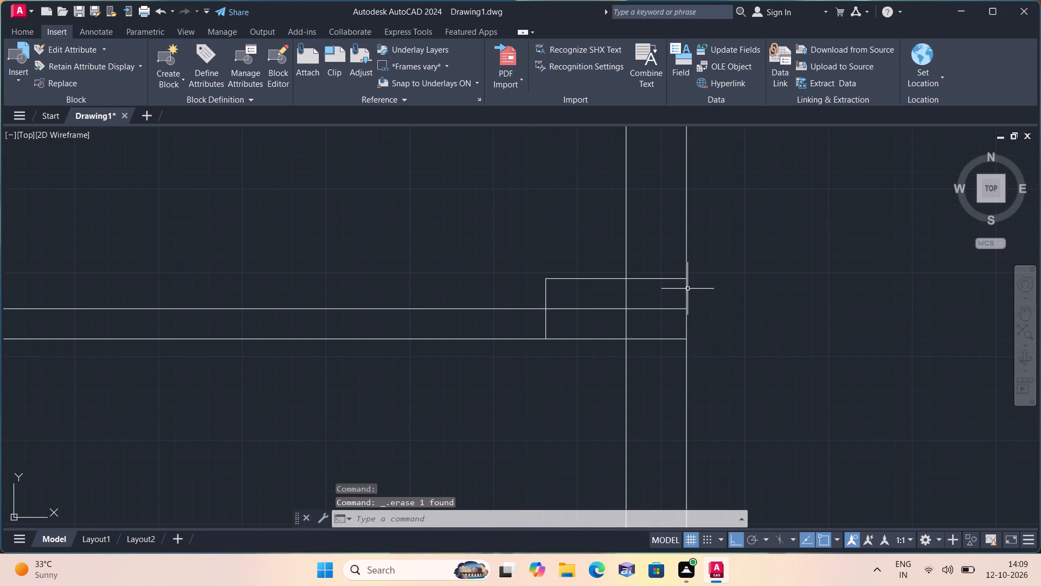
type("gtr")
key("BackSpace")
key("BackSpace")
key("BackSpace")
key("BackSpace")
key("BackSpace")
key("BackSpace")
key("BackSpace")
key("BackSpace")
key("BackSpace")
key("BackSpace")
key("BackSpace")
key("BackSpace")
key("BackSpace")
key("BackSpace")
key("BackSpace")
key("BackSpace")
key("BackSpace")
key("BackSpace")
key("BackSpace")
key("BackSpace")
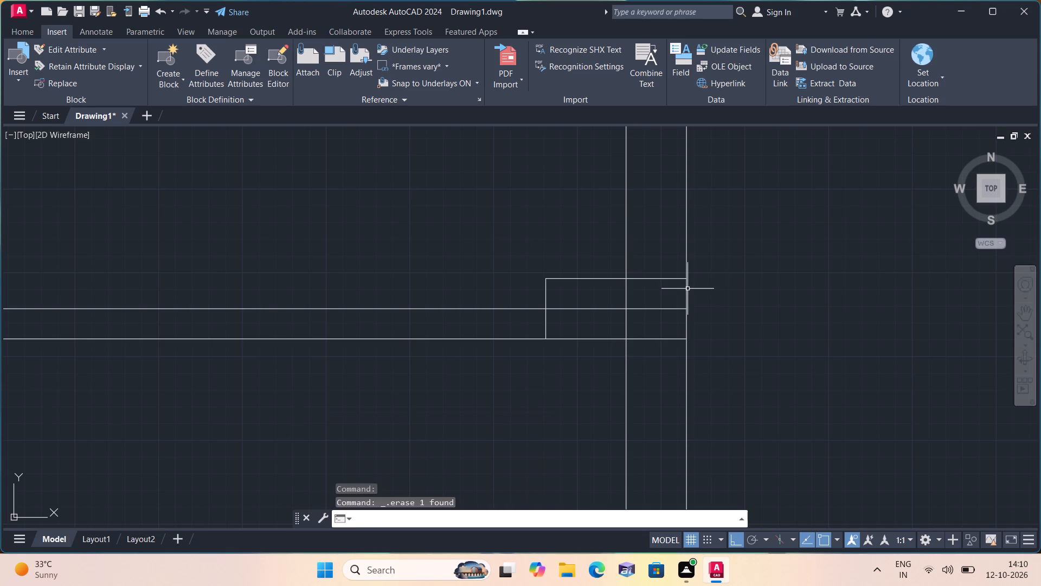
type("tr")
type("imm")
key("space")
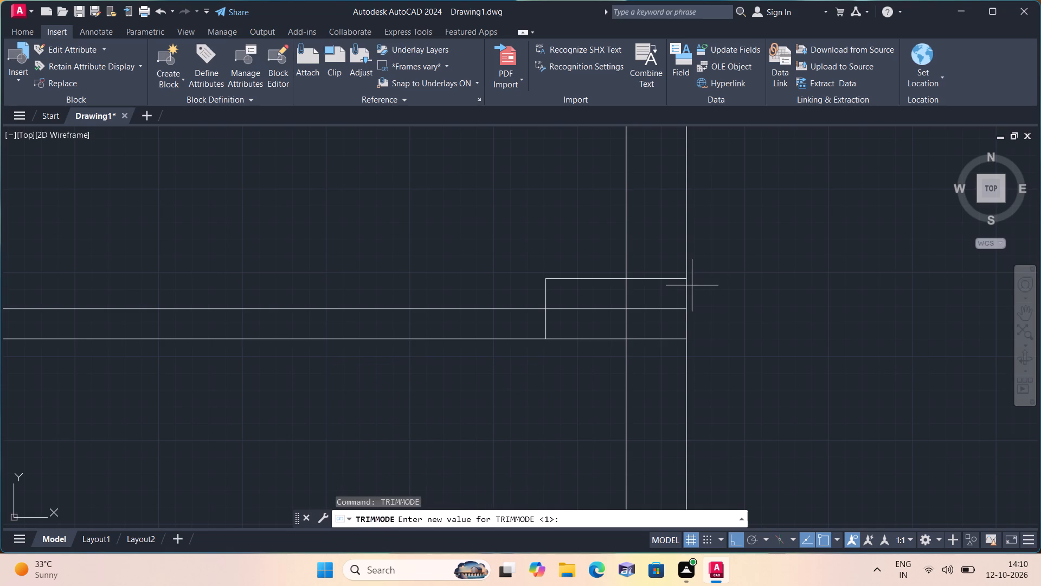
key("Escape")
Trim the partition's upper line and the wall's inner line out of the column outline at the upper-right room's right wall.
type("trim")
key("space")
left_click(654, 310)
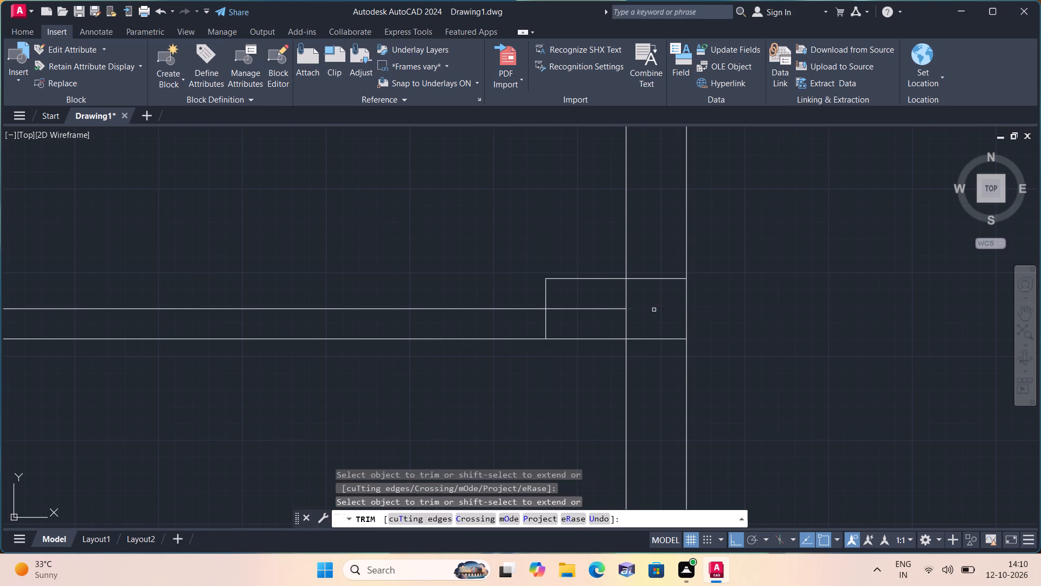
left_click(634, 307)
left_click(613, 311)
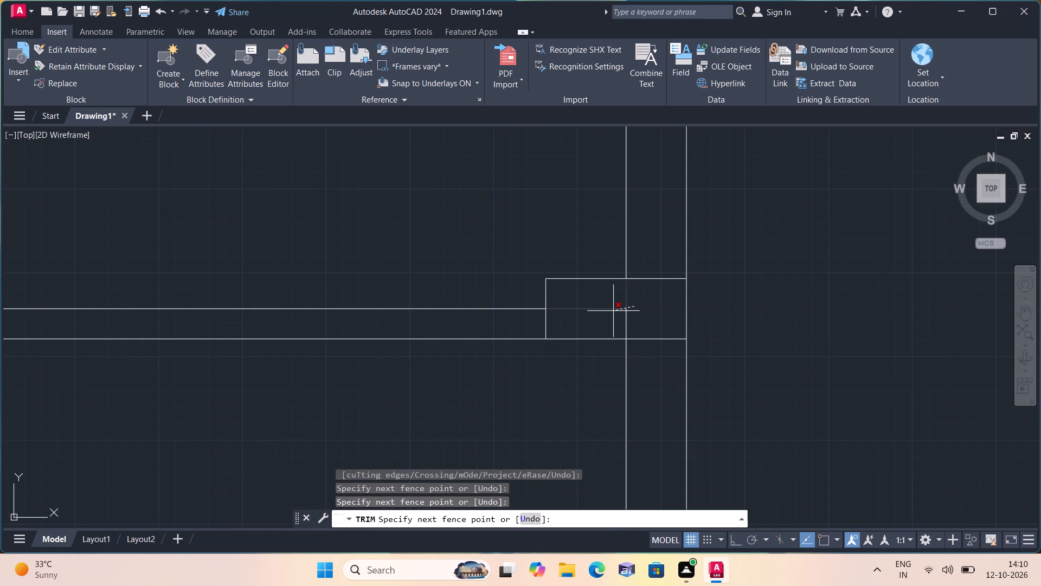
left_click(625, 319)
key("space")
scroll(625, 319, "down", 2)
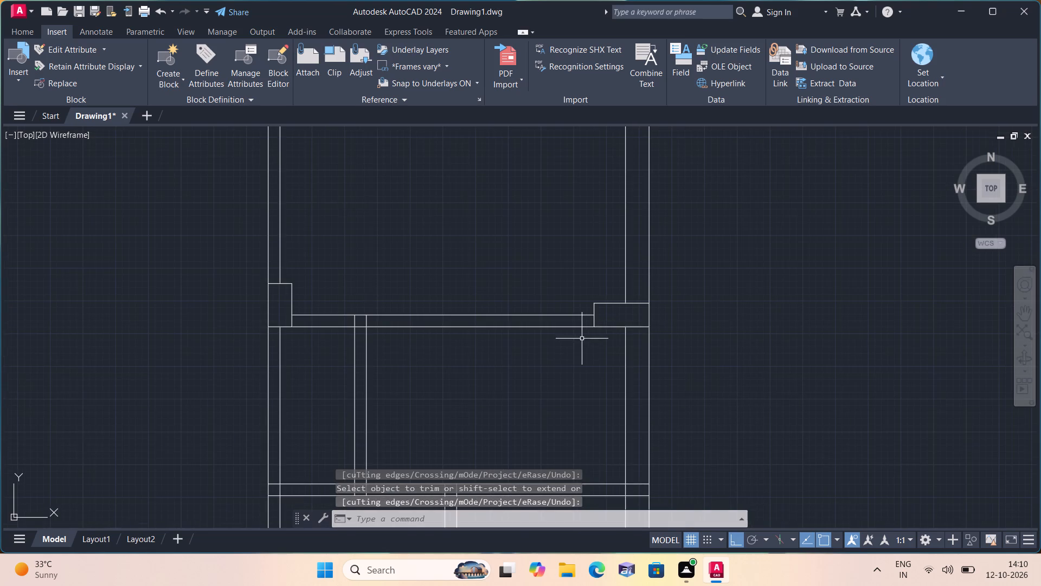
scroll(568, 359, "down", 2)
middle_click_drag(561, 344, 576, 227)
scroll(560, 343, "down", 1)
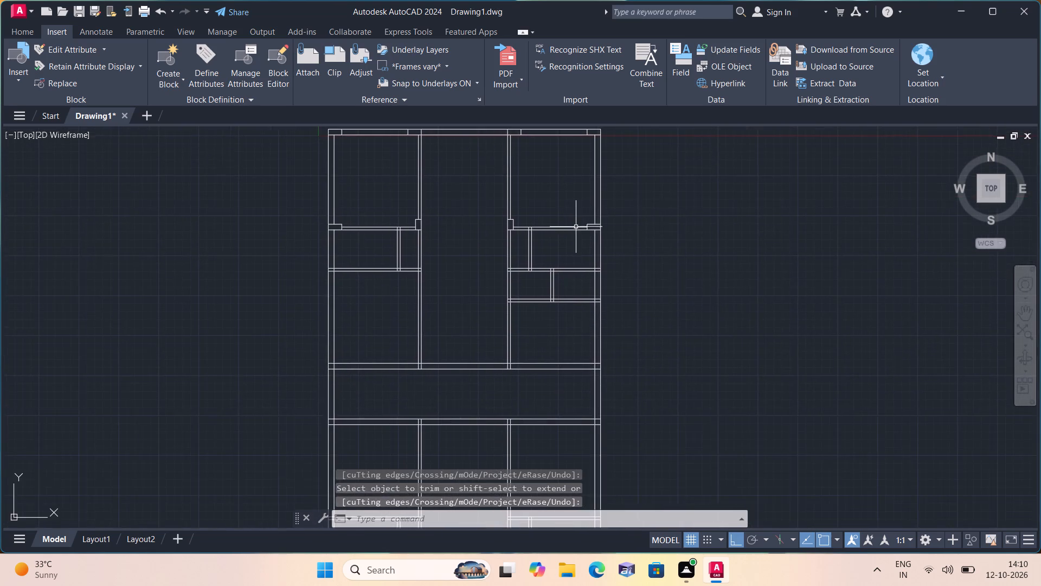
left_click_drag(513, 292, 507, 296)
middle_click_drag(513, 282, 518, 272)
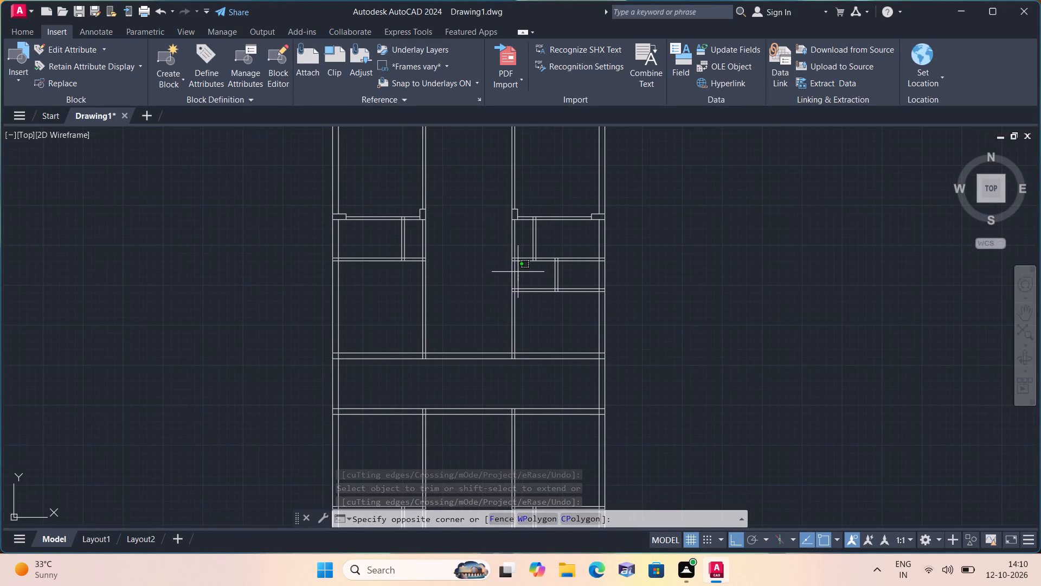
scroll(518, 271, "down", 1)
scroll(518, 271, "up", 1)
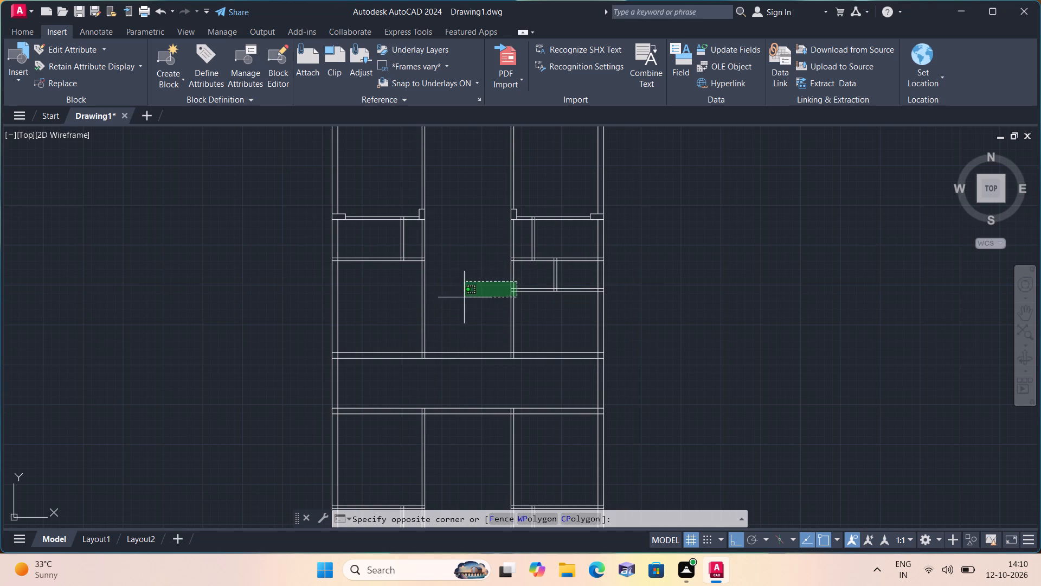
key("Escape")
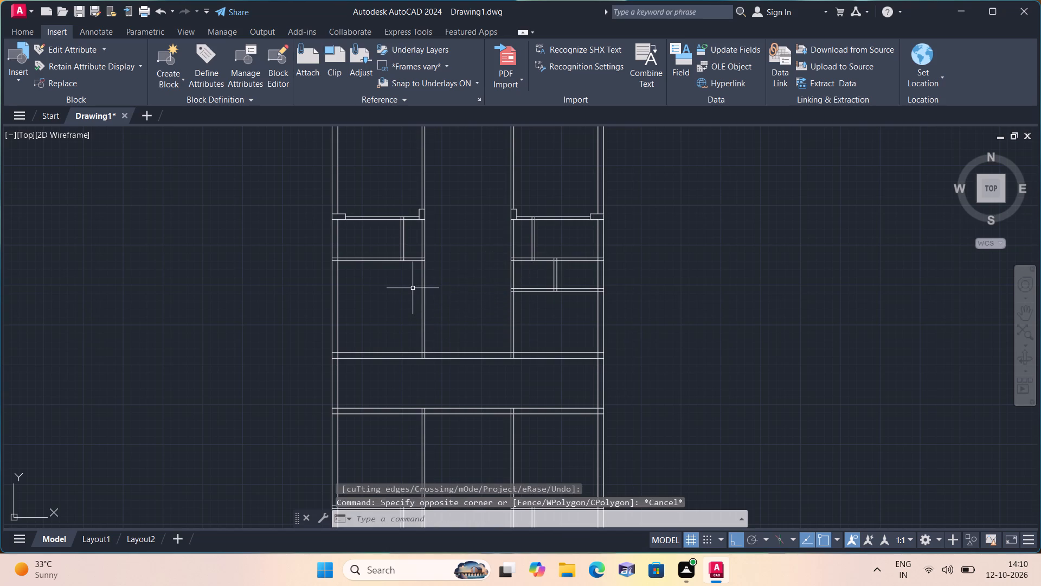
Draw a 1" line rightward from where the left outer wall's inner line meets the upper line of the corridor's top wall.
key("l")
key("space")
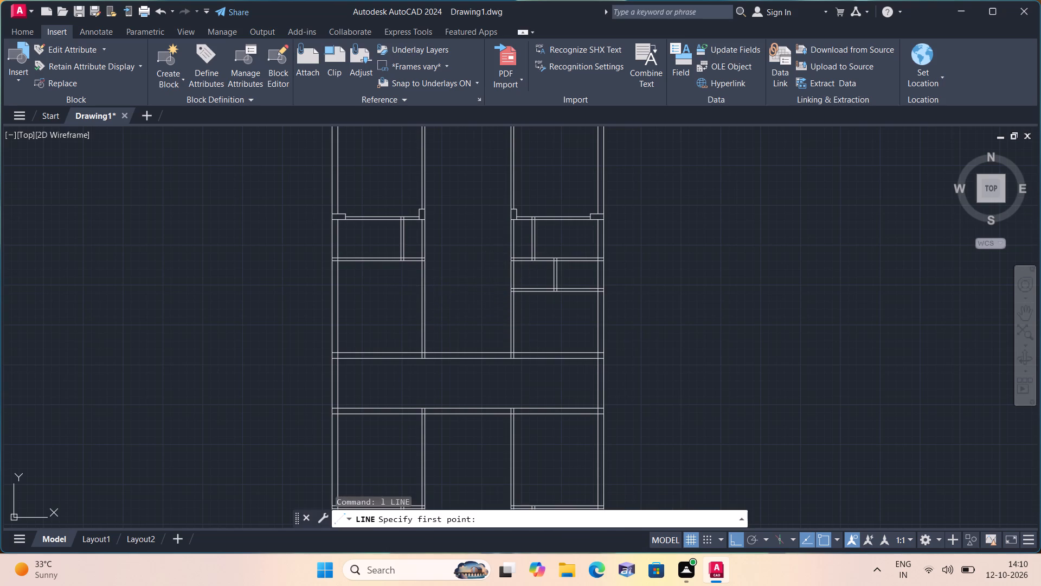
scroll(376, 362, "up", 2)
middle_click_drag(354, 368, 367, 275)
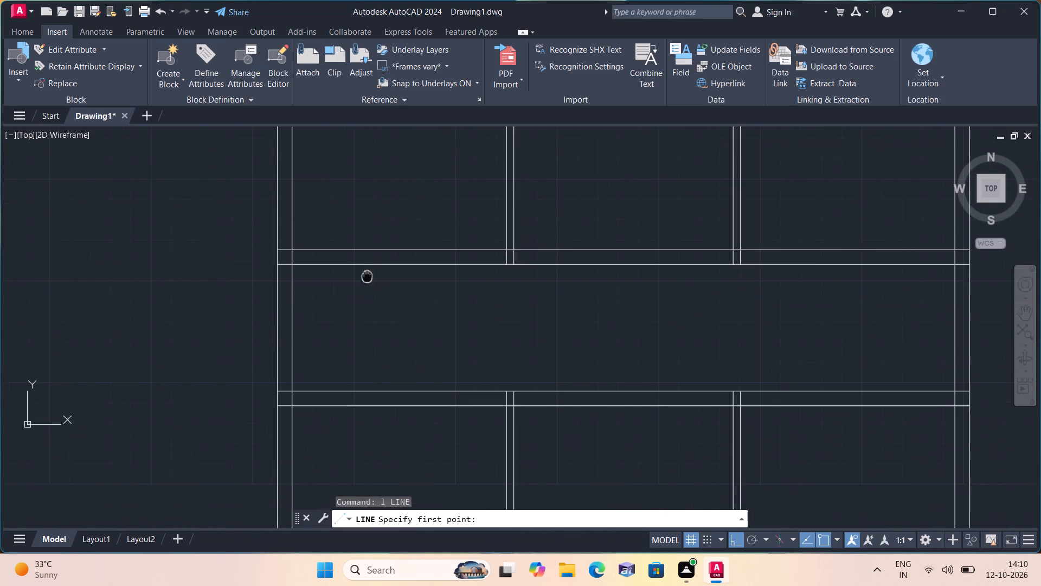
left_click(292, 250)
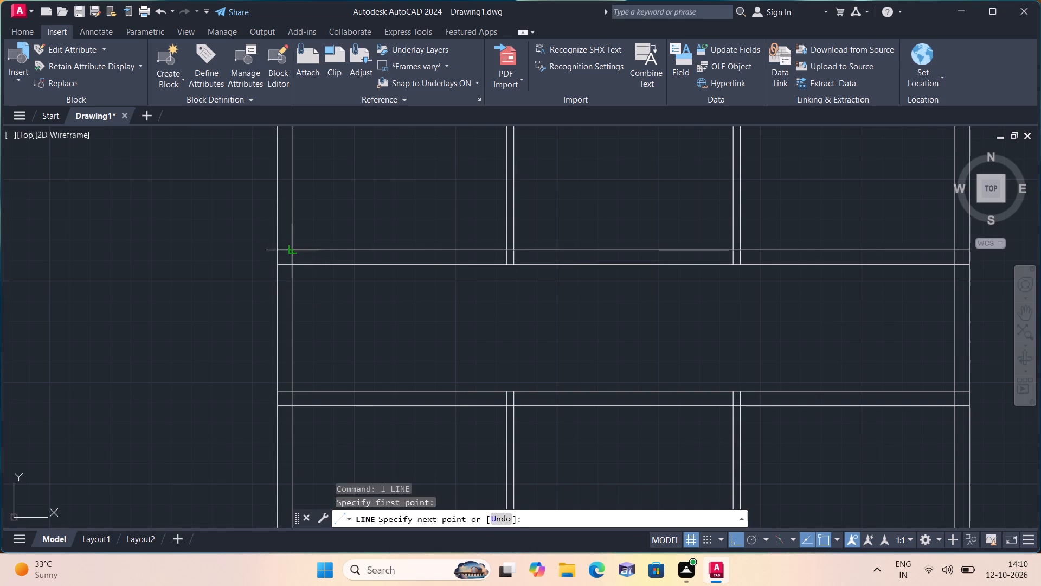
key("1")
key("Return")
key("Escape")
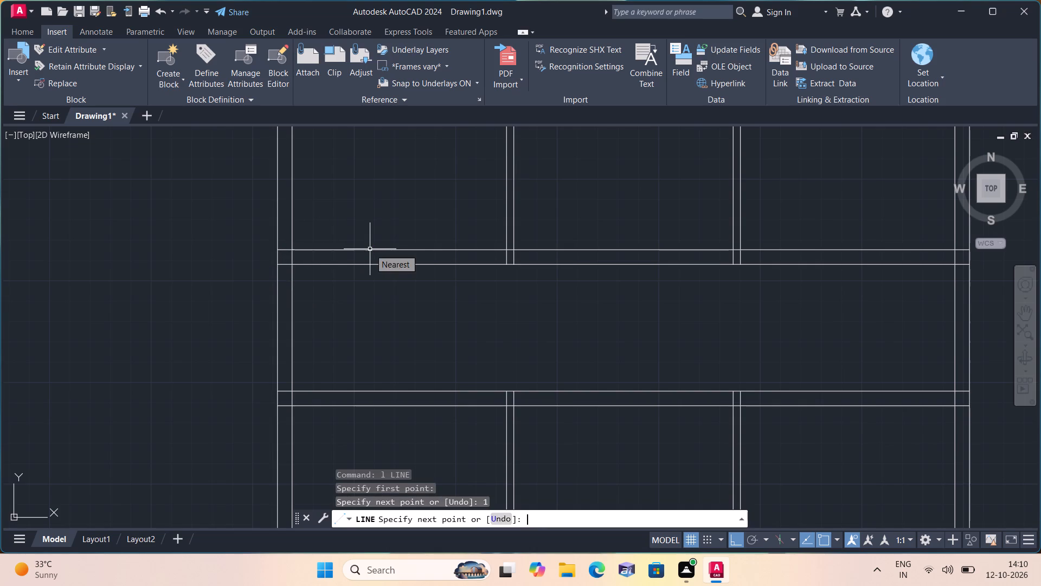
Delete the 1" line at the junction of the left outer wall and the corridor's top wall.
scroll(278, 231, "up", 3)
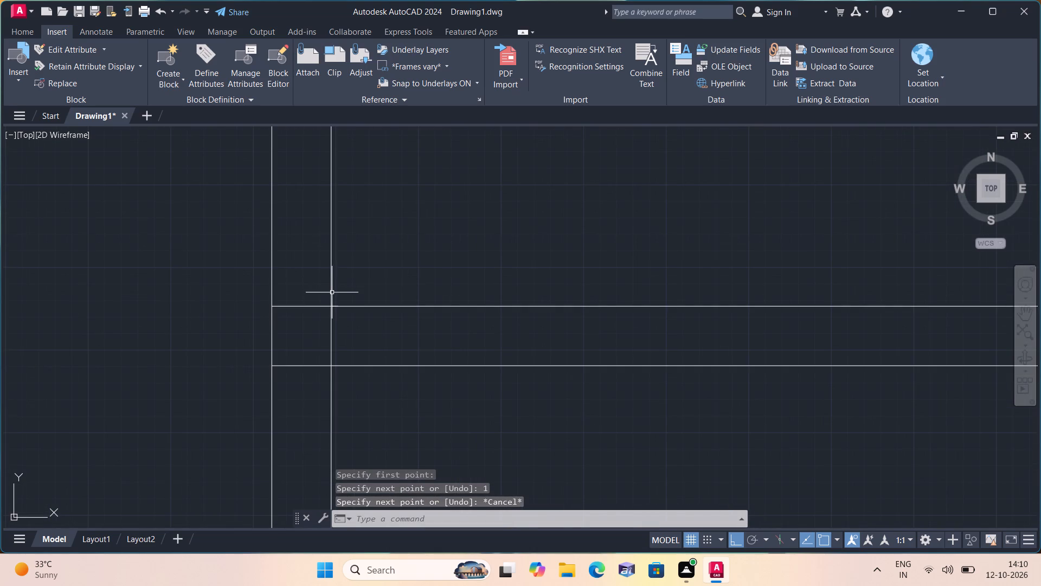
left_click(334, 305)
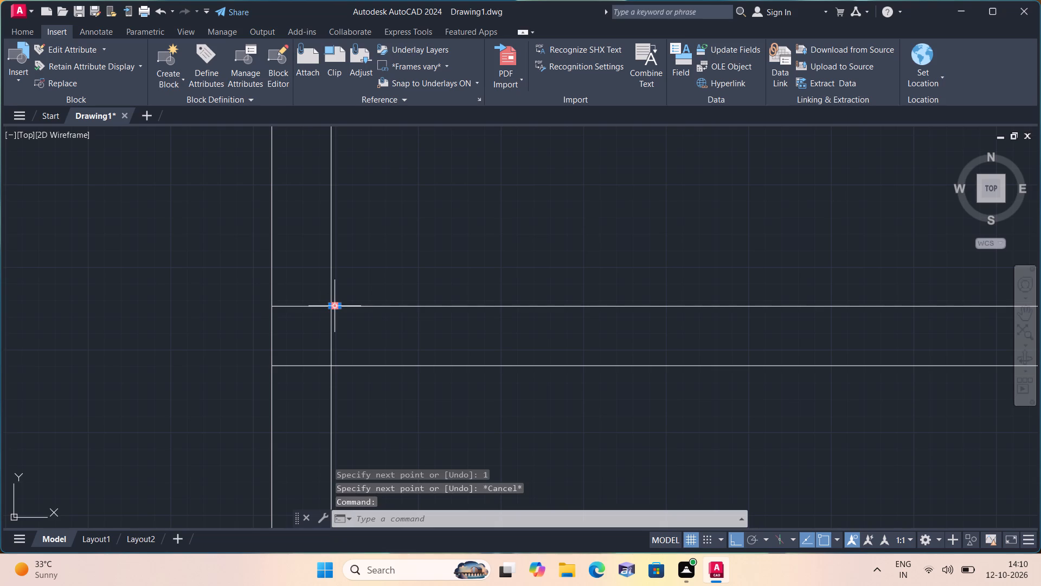
key("Delete")
Draw a line 1' rightward from the left outer wall's inner line along the corridor top wall's upper line, and down to its lower line.
type("l")
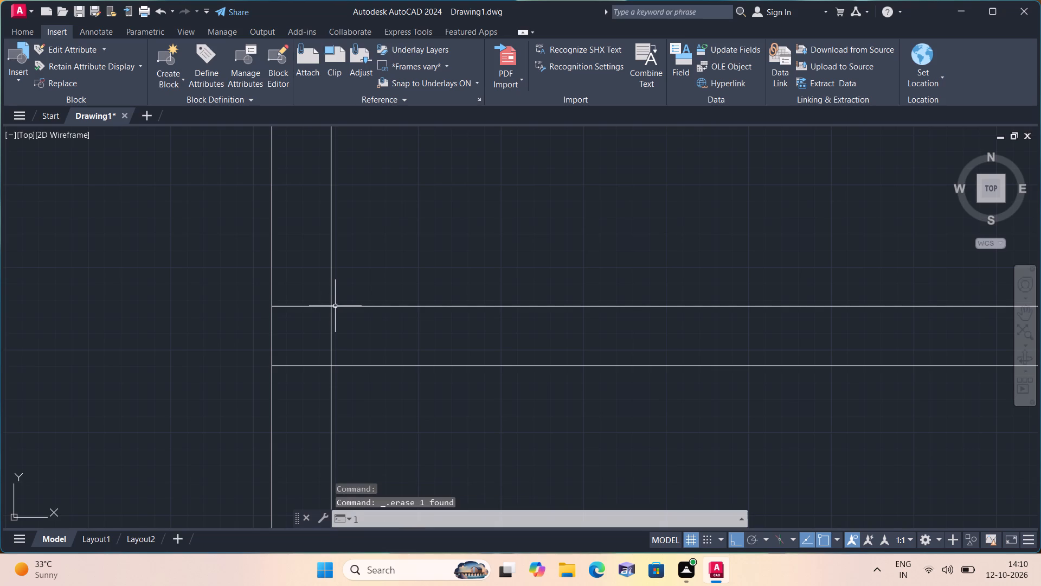
key("space")
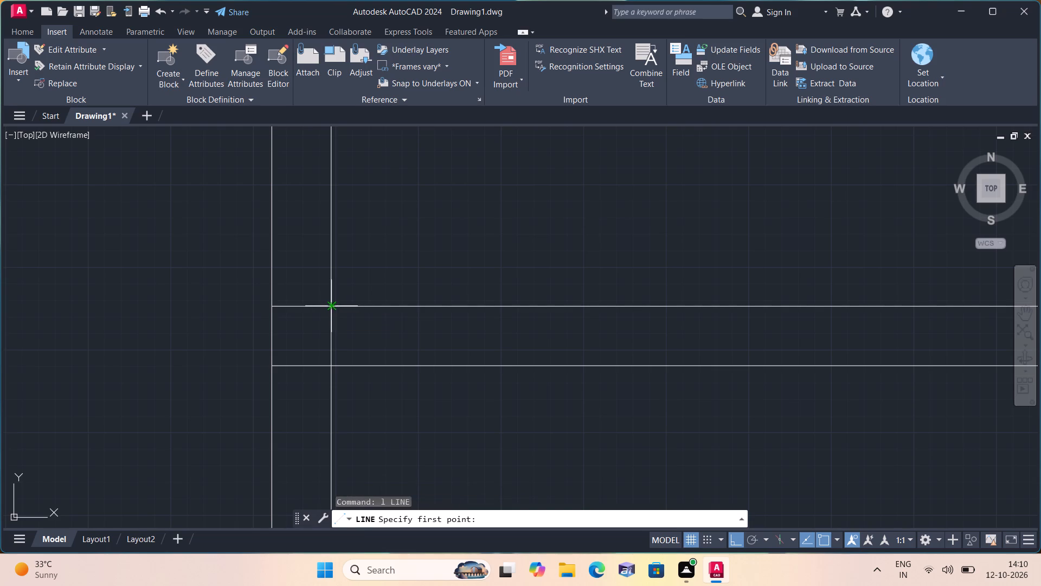
left_click(328, 302)
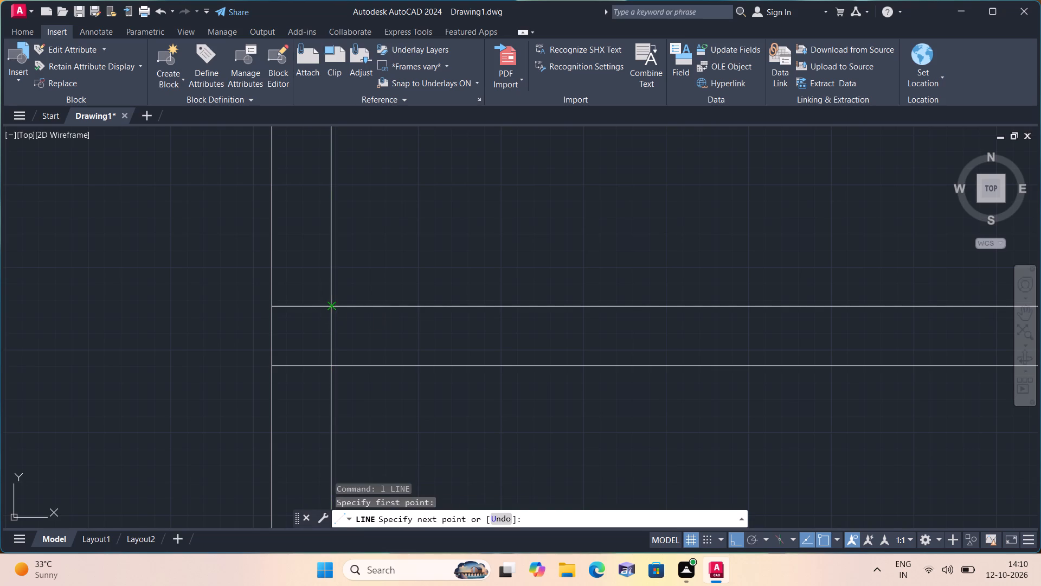
type("1'")
key("space")
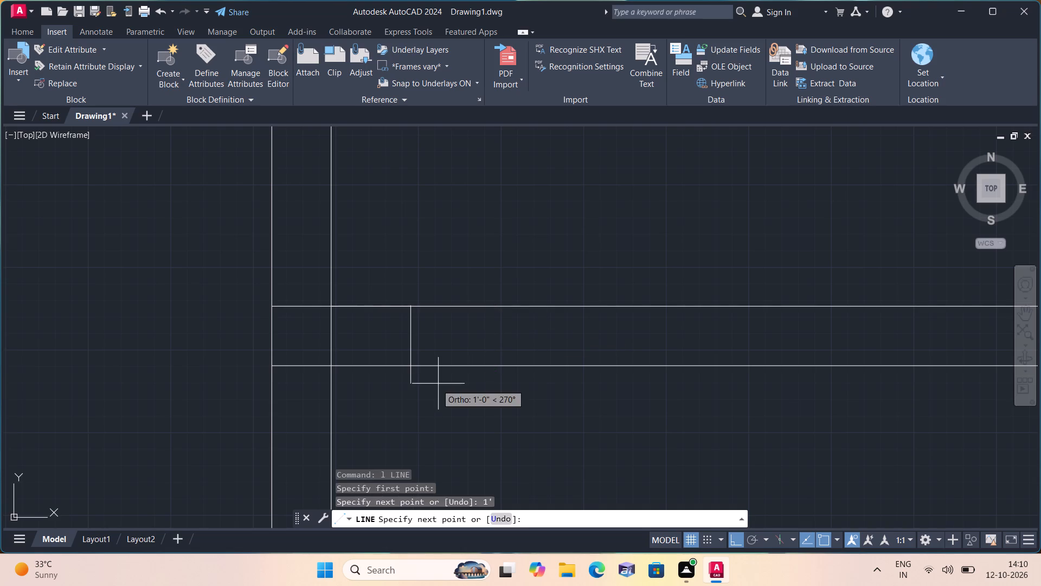
left_click(409, 362)
key("space")
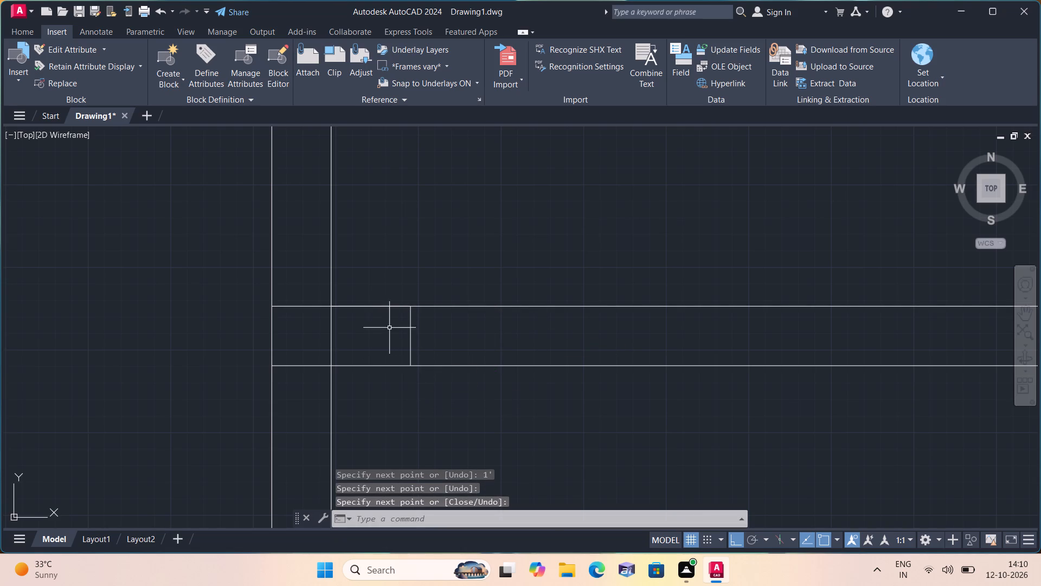
Delete the 1' horizontal helper line on the upper line of the corridor's top wall.
left_click(391, 304)
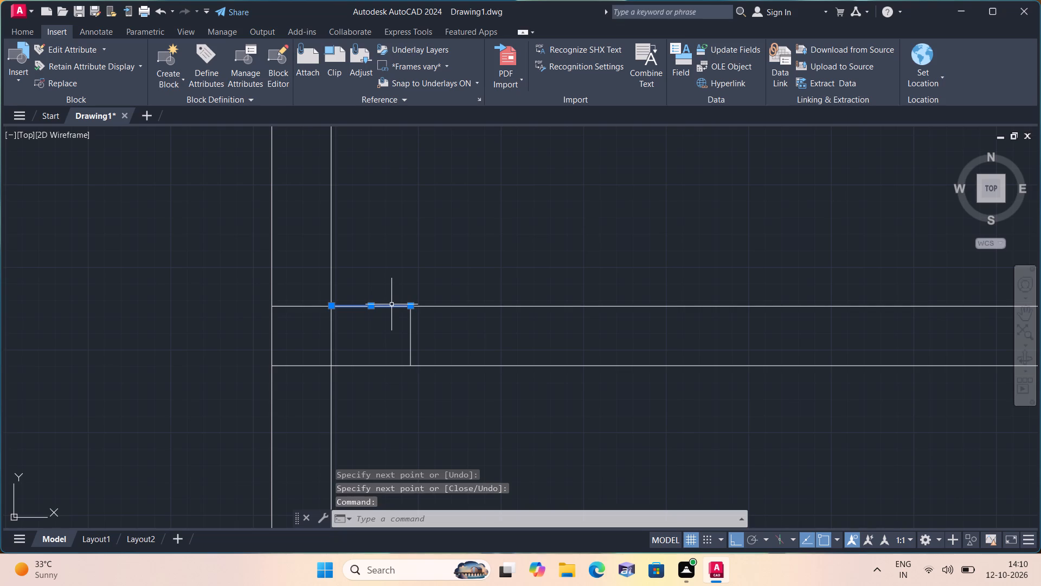
key("Delete")
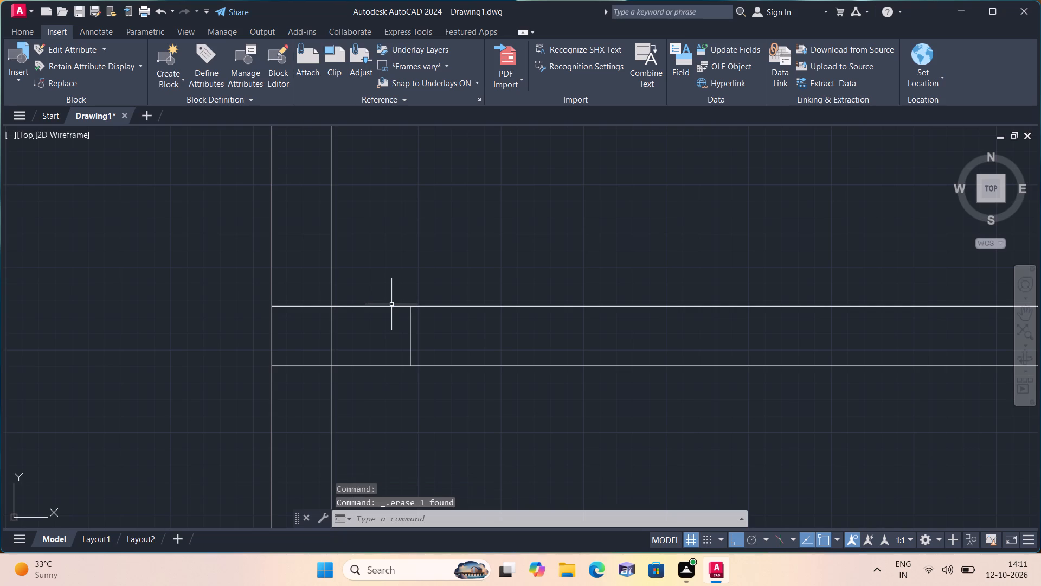
Trim the left outer wall's inner line between the two lines of the corridor's top wall.
key("6")
key("BackSpace")
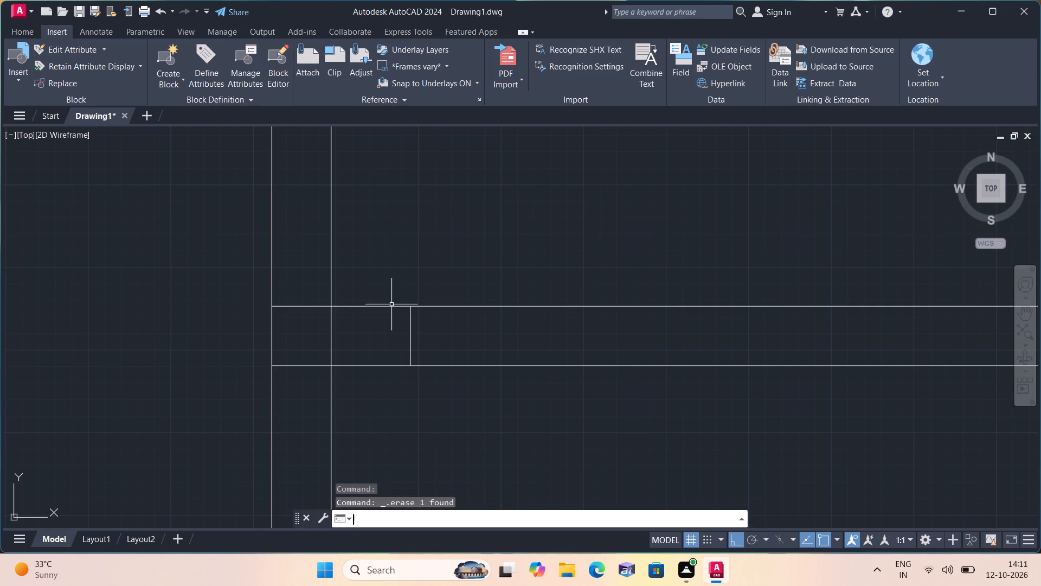
type("trim")
key("space")
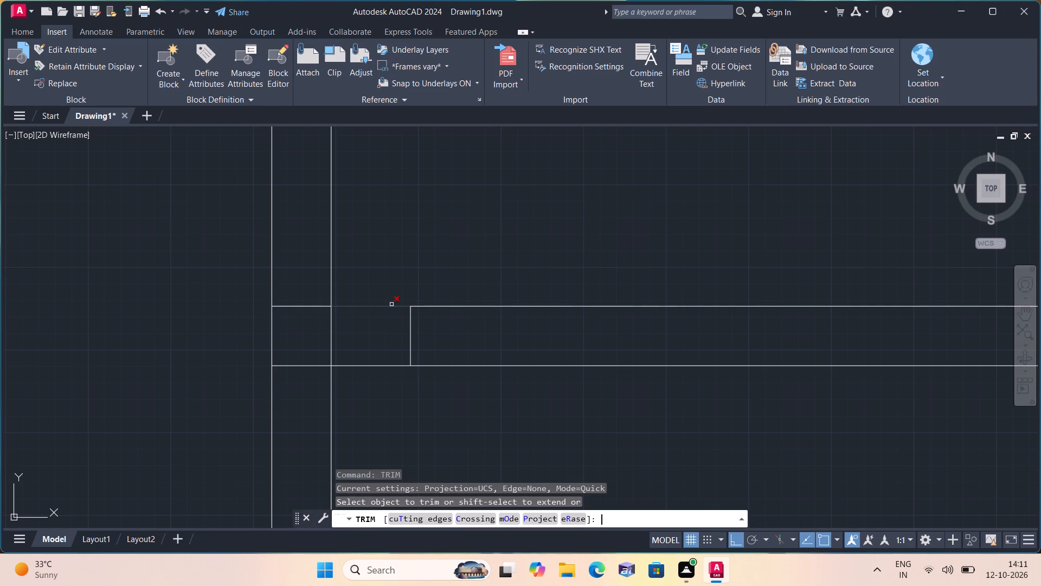
left_click(348, 347)
left_click(329, 342)
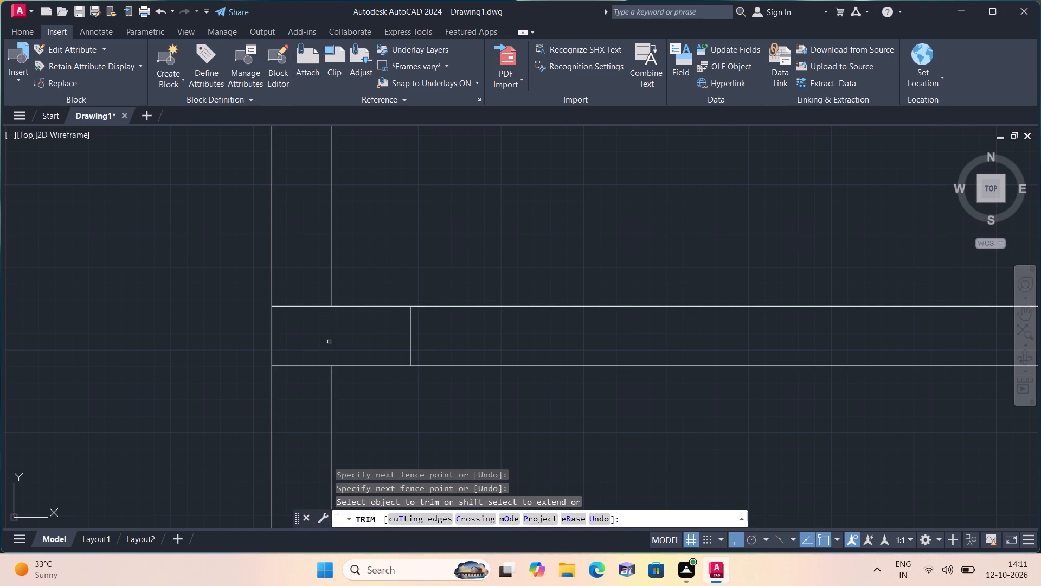
key("space")
Examine the wall junctions along the corridor and the rooms above and below it.
scroll(329, 342, "down", 2)
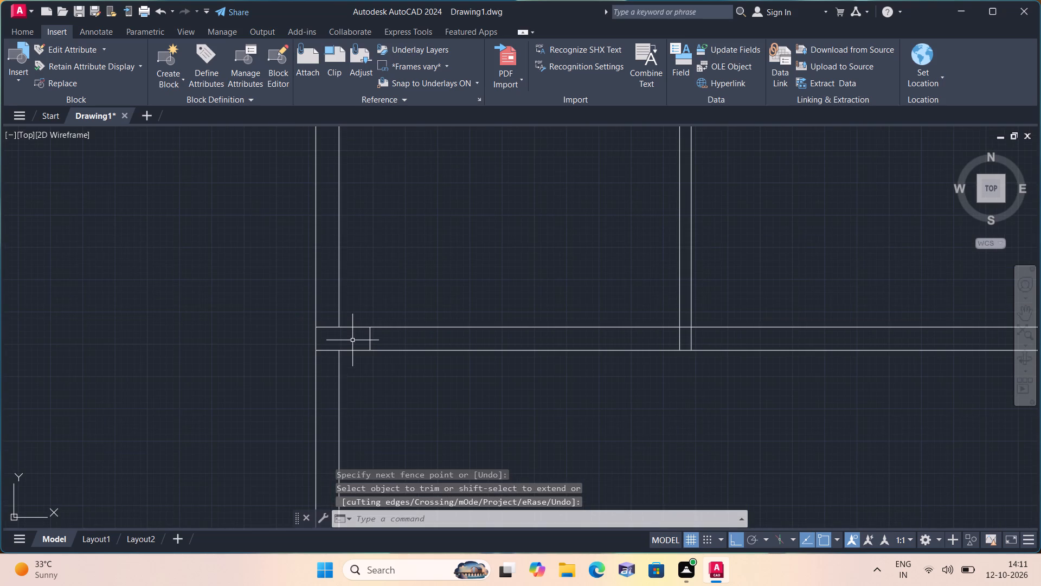
scroll(479, 423, "down", 1)
middle_click_drag(470, 417, 355, 473)
middle_click_drag(382, 448, 381, 395)
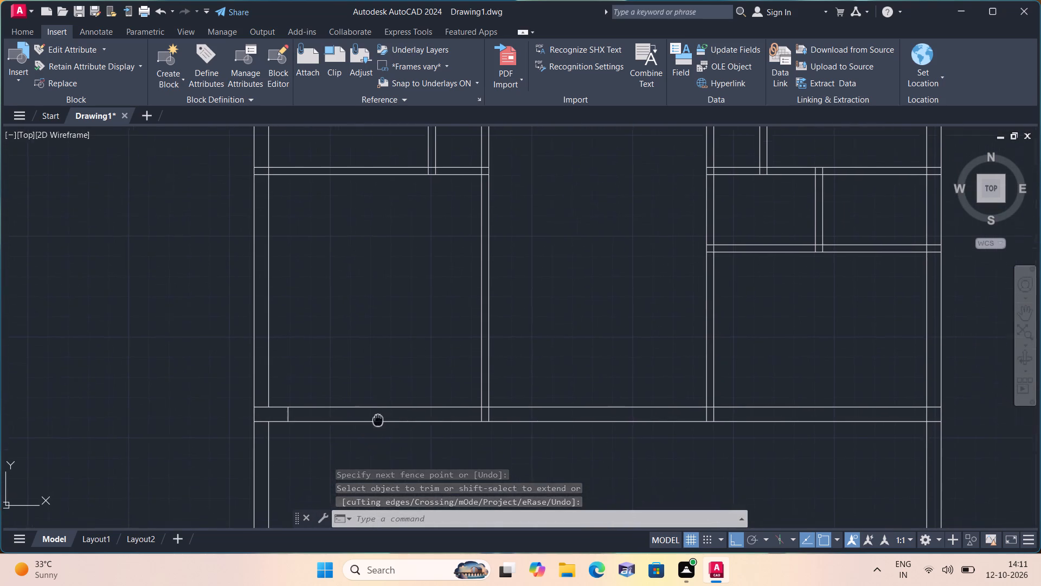
middle_click_drag(381, 395, 384, 329)
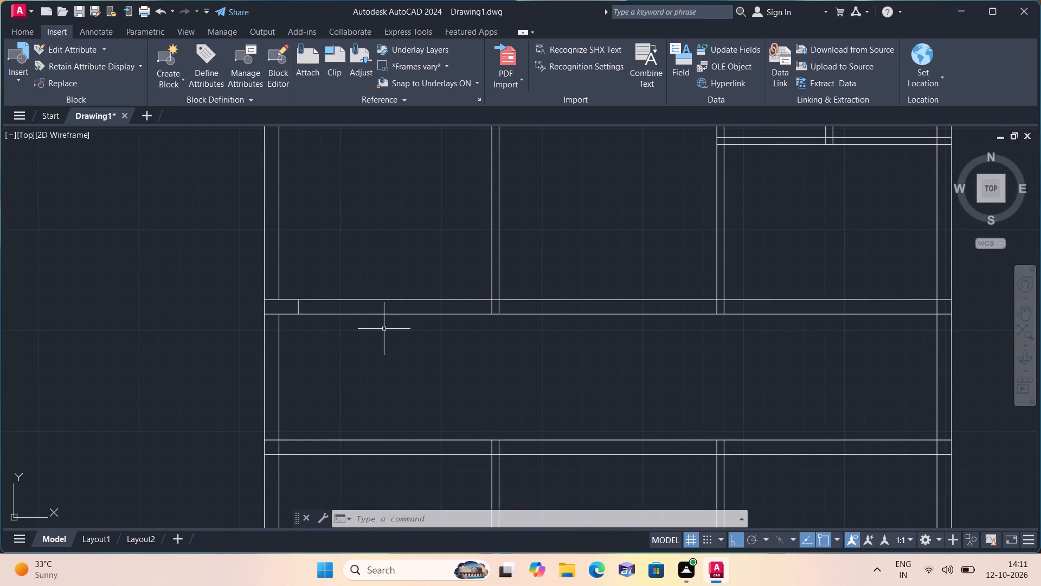
scroll(384, 329, "down", 1)
middle_click_drag(473, 354, 381, 325)
scroll(432, 330, "down", 1)
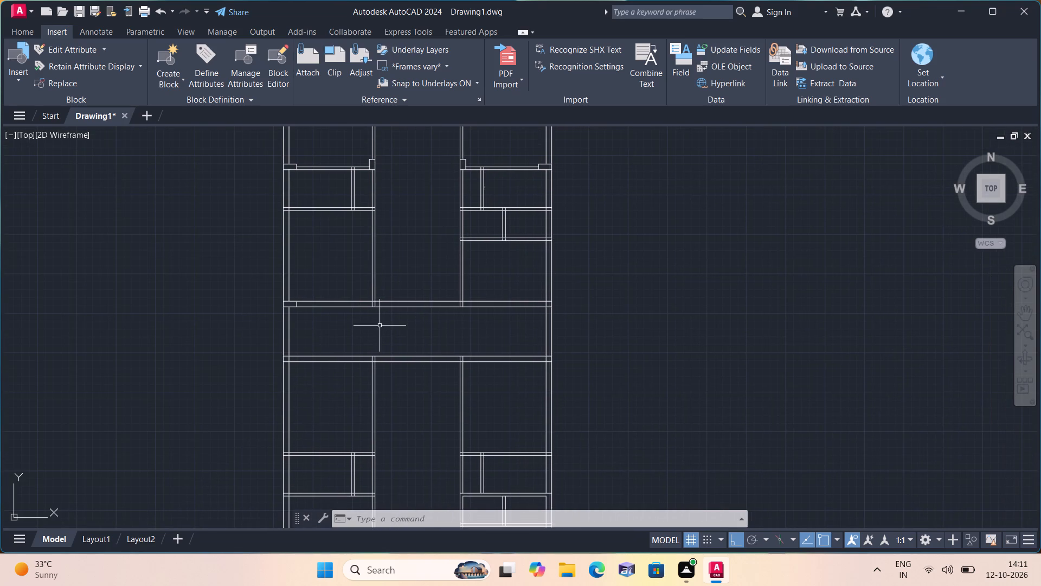
scroll(380, 326, "up", 2)
scroll(380, 326, "down", 1)
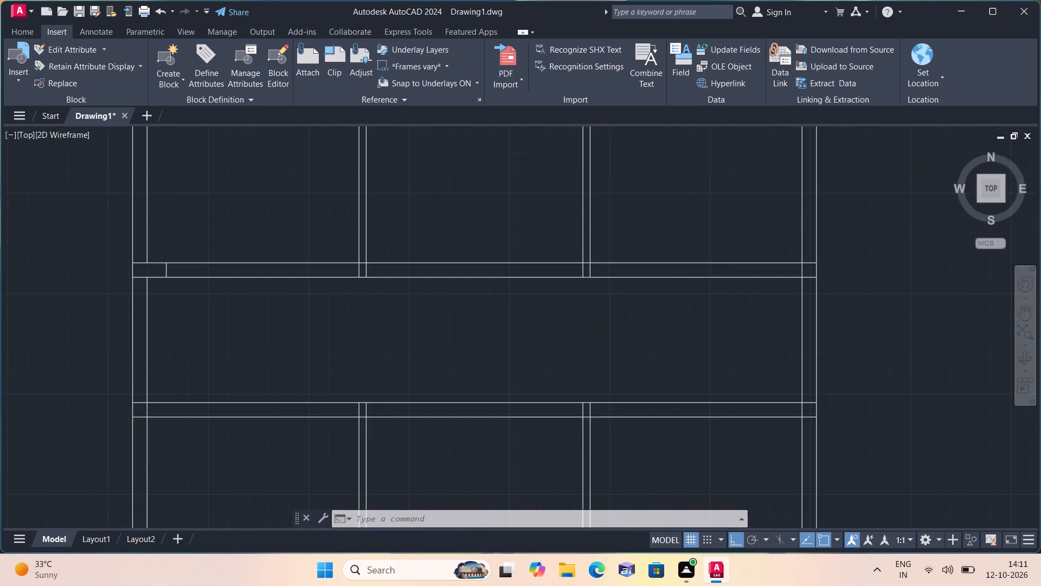
scroll(380, 326, "down", 1)
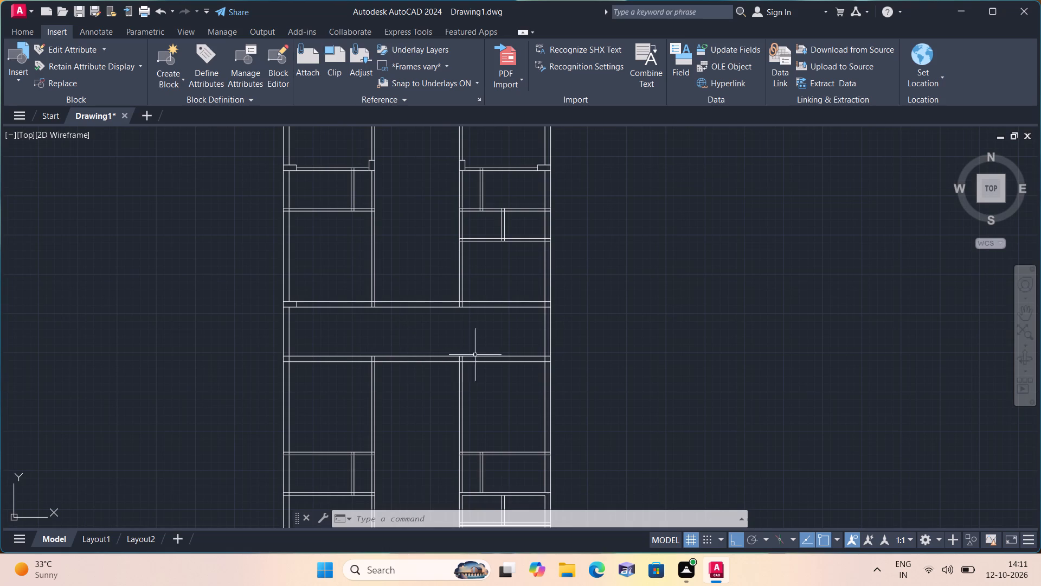
From the upper-left room's right wall, draw lines 4.5" and 1' leftward along the corridor top wall's upper line, and down to its lower line.
scroll(486, 305, "up", 1)
middle_click_drag(486, 305, 511, 355)
key("l")
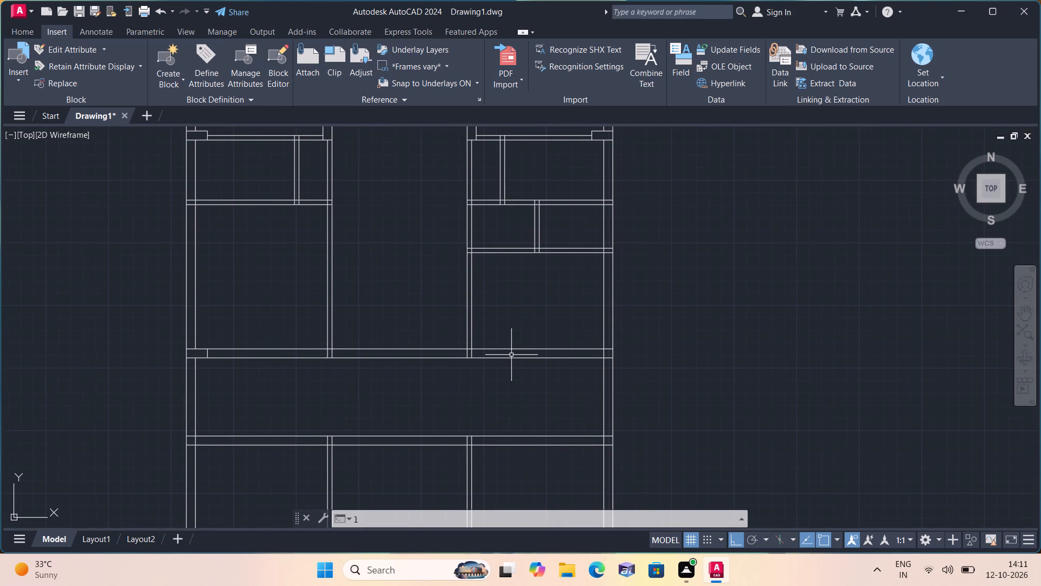
key("space")
middle_click_drag(317, 371, 471, 410)
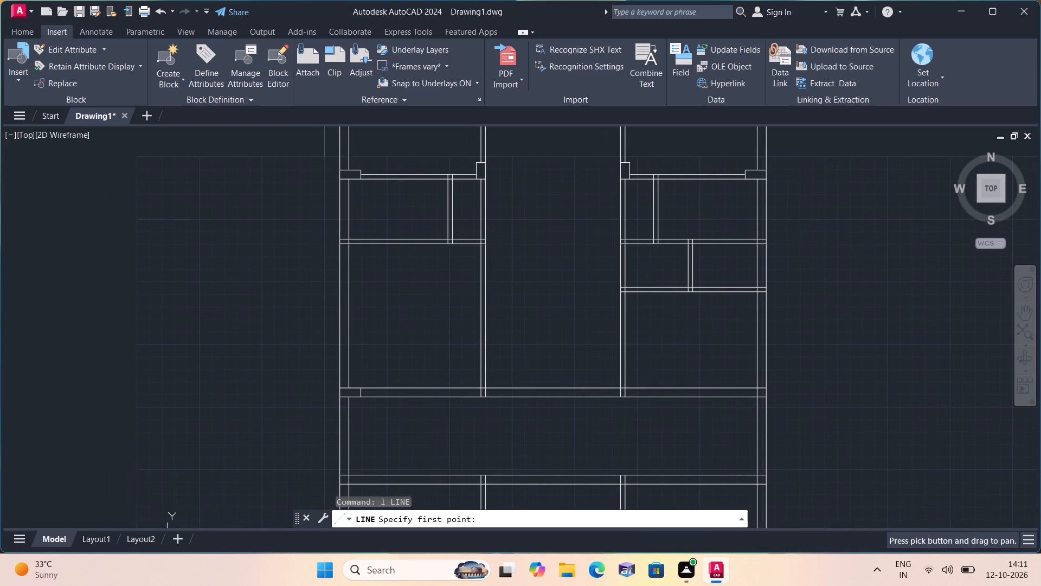
scroll(471, 410, "up", 1)
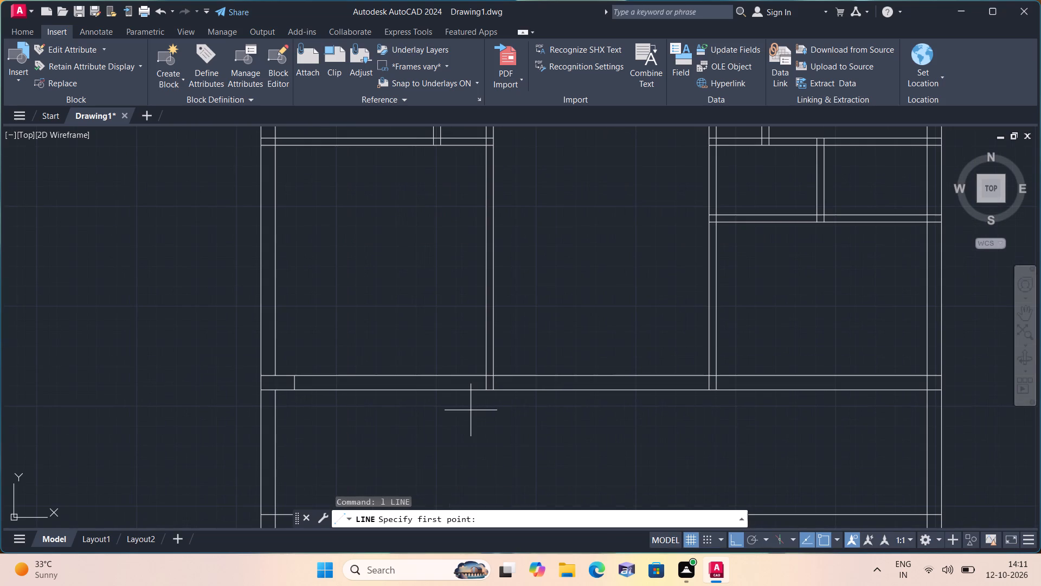
scroll(470, 377, "up", 1)
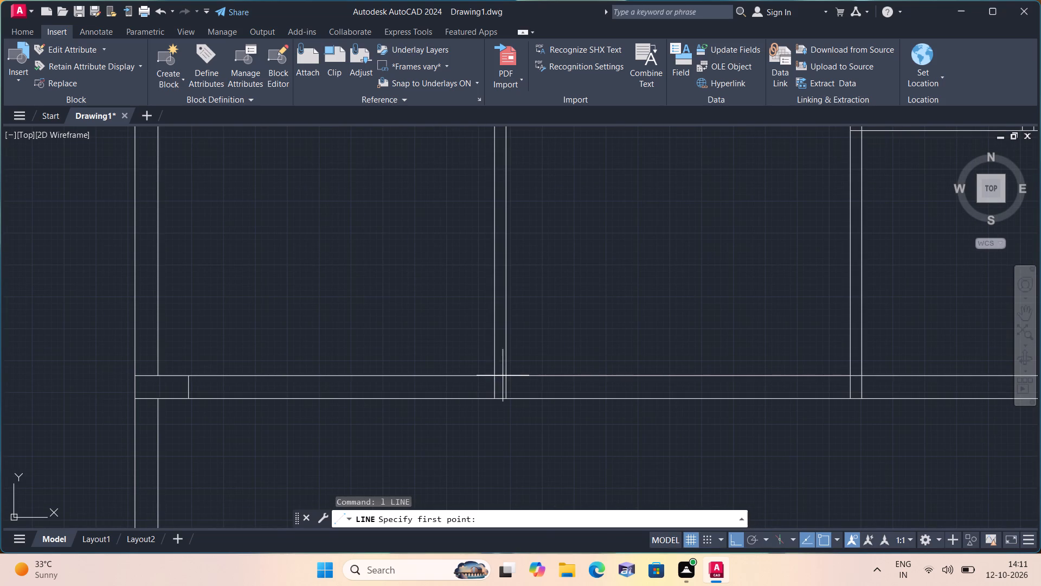
left_click(492, 377)
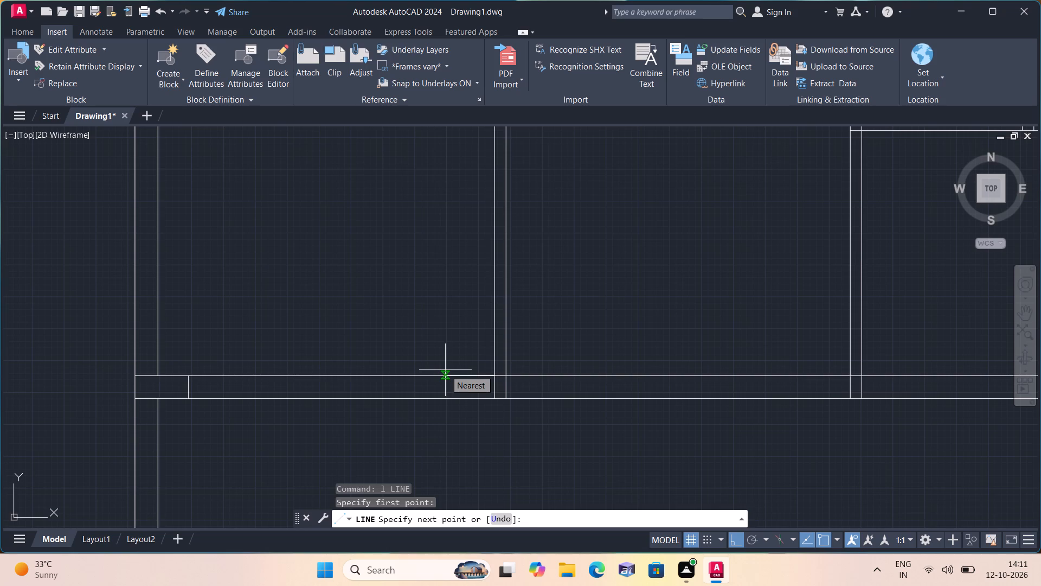
type("4.5")
type("\"")
key("space")
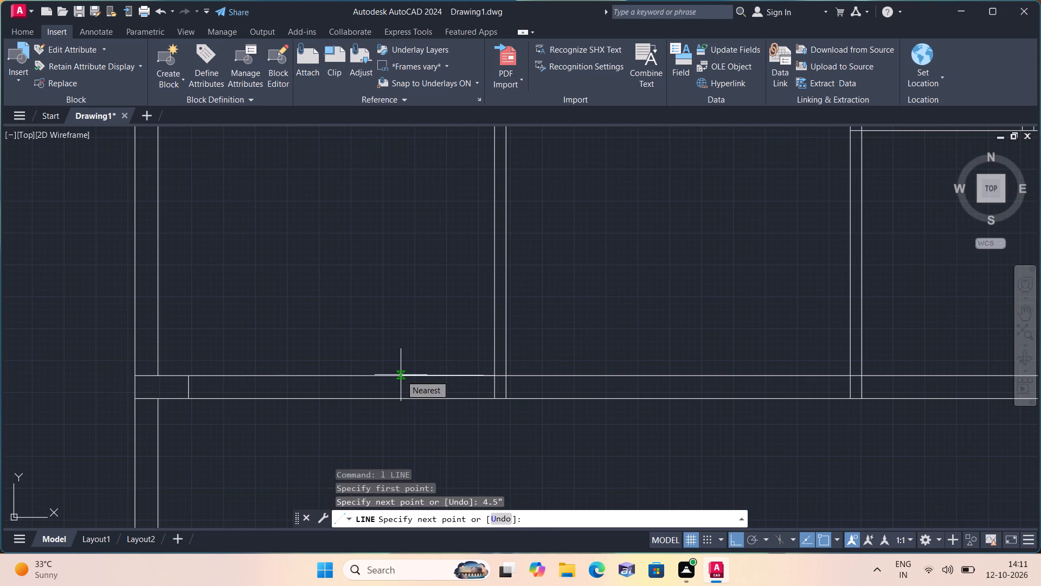
type("1'")
key("space")
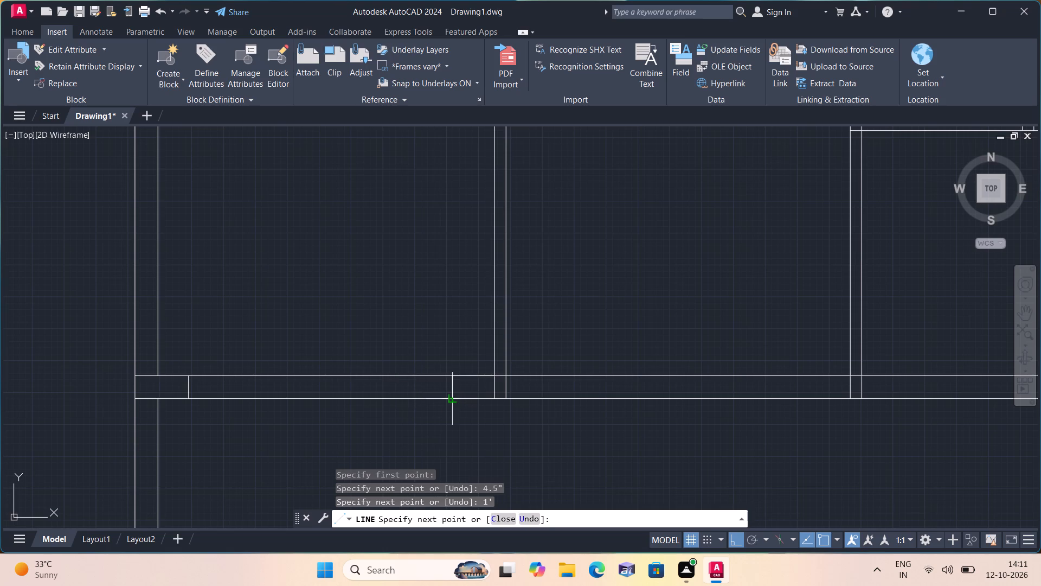
left_click(452, 399)
key("space")
Delete the 4.5" and 1' horizontal helper lines on the corridor top wall's upper line beside the upper-left room's right wall.
scroll(477, 375, "up", 3)
left_click(477, 381)
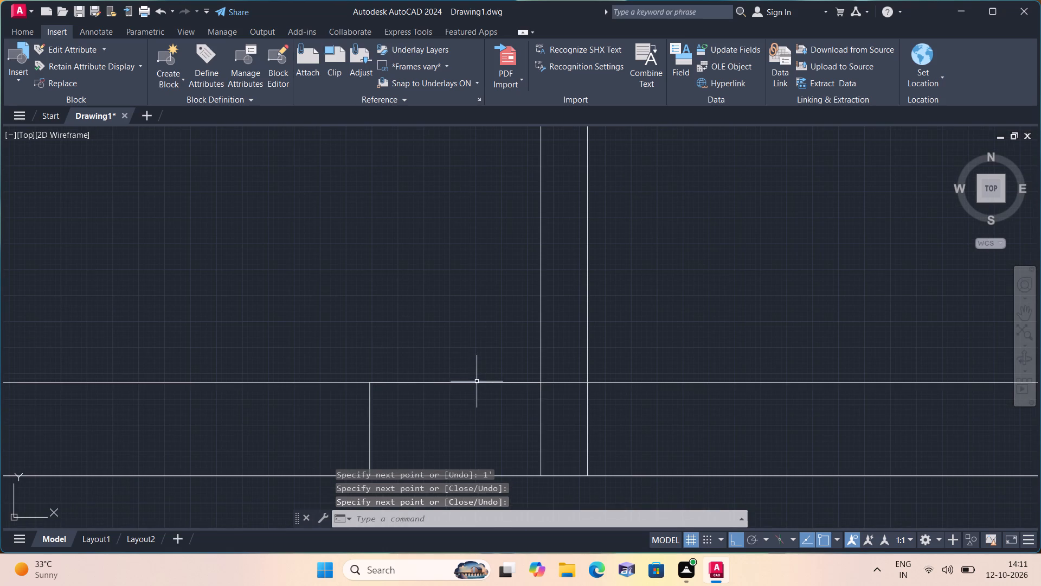
left_click(514, 383)
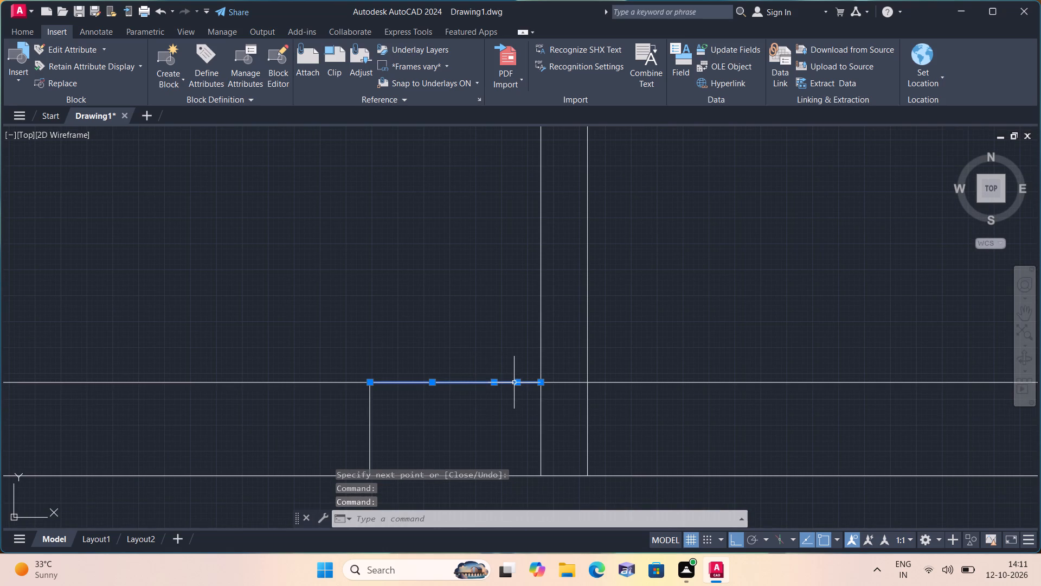
key("Delete")
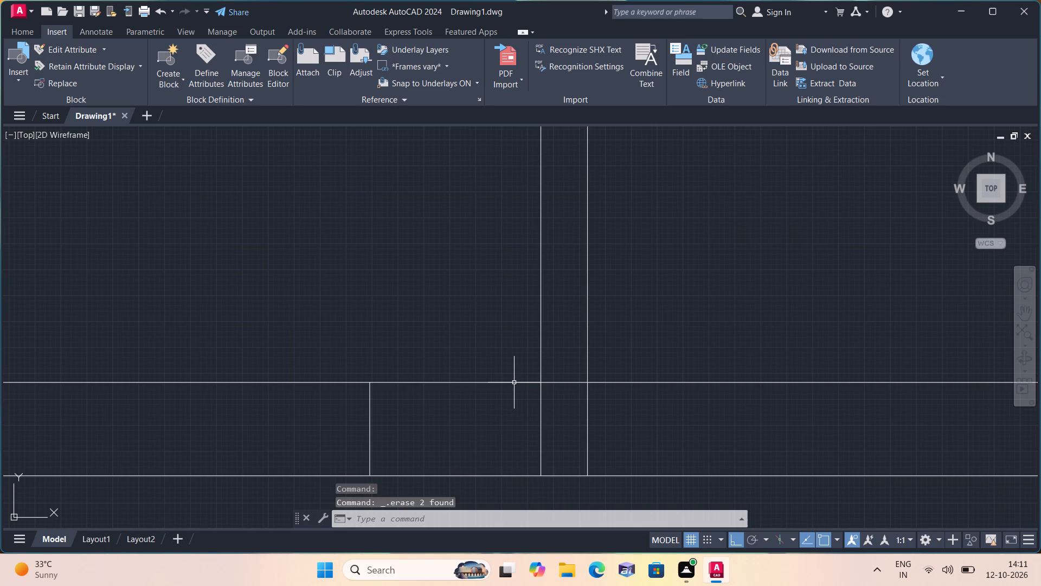
From the upper-right room's left wall, draw lines 4.5" and 1' rightward along the corridor top wall's upper line, and down to its lower line.
scroll(514, 383, "down", 4)
middle_click_drag(534, 380, 460, 346)
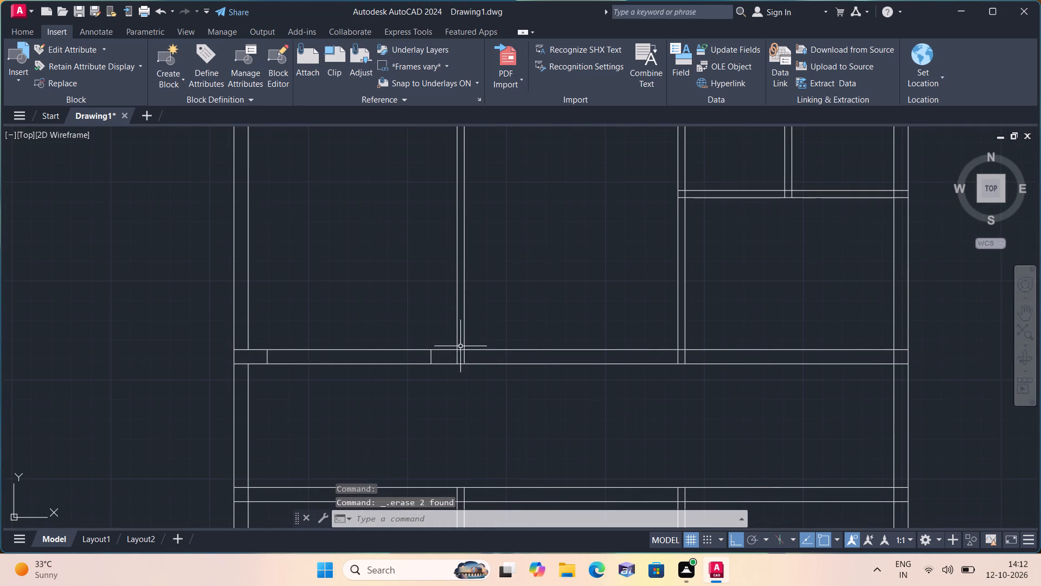
key("space")
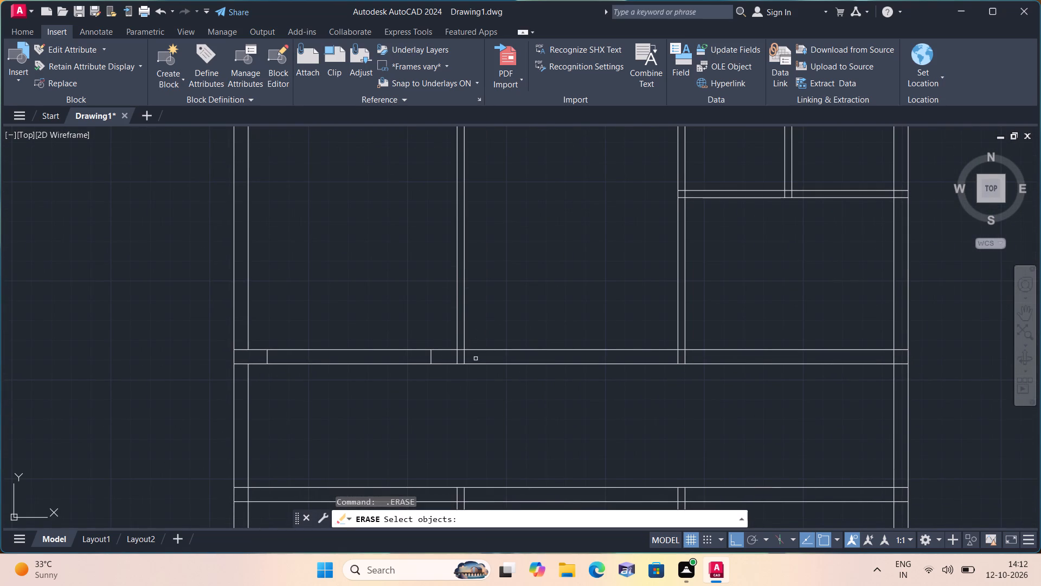
key("Escape")
type("l")
key("space")
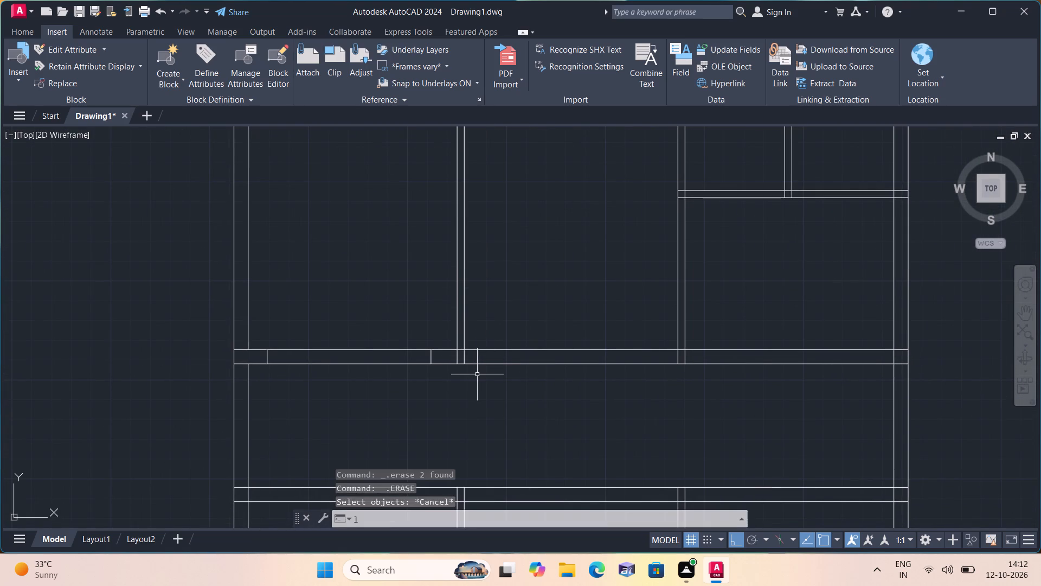
scroll(640, 360, "up", 1)
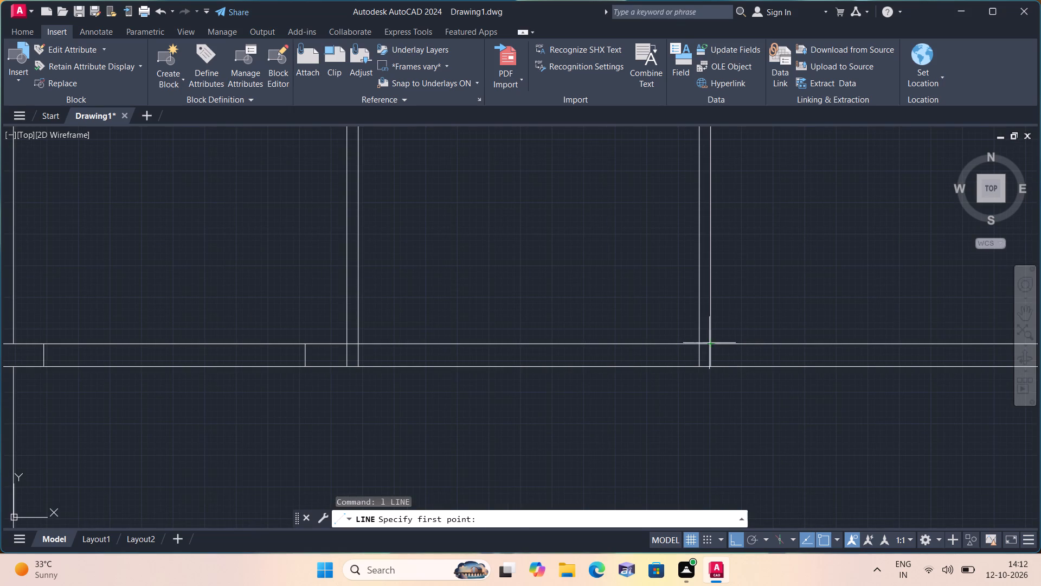
left_click(710, 345)
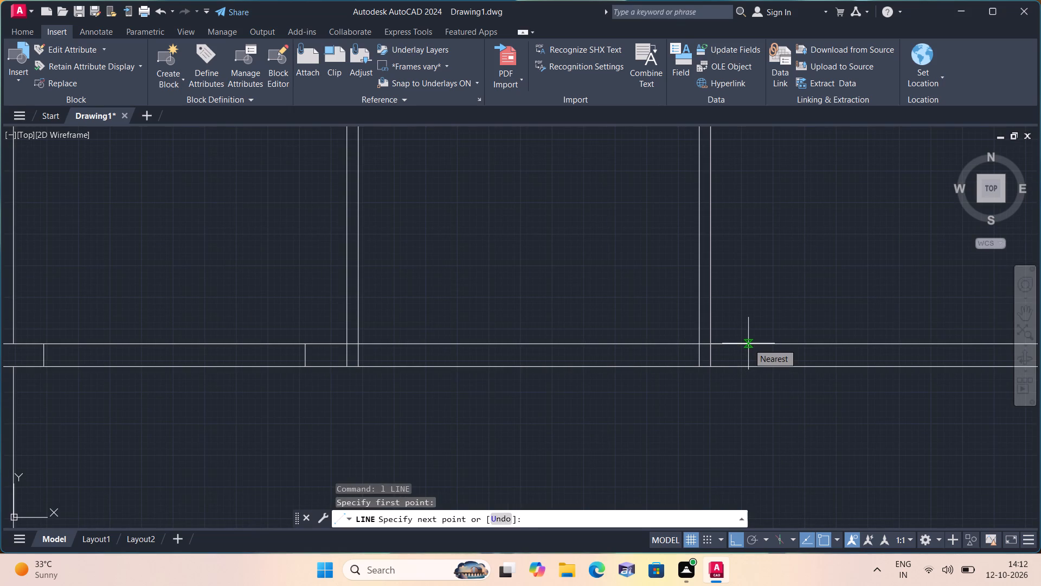
key("1")
key("BackSpace")
type("4.5")
key("shift+quotedbl")
key("space")
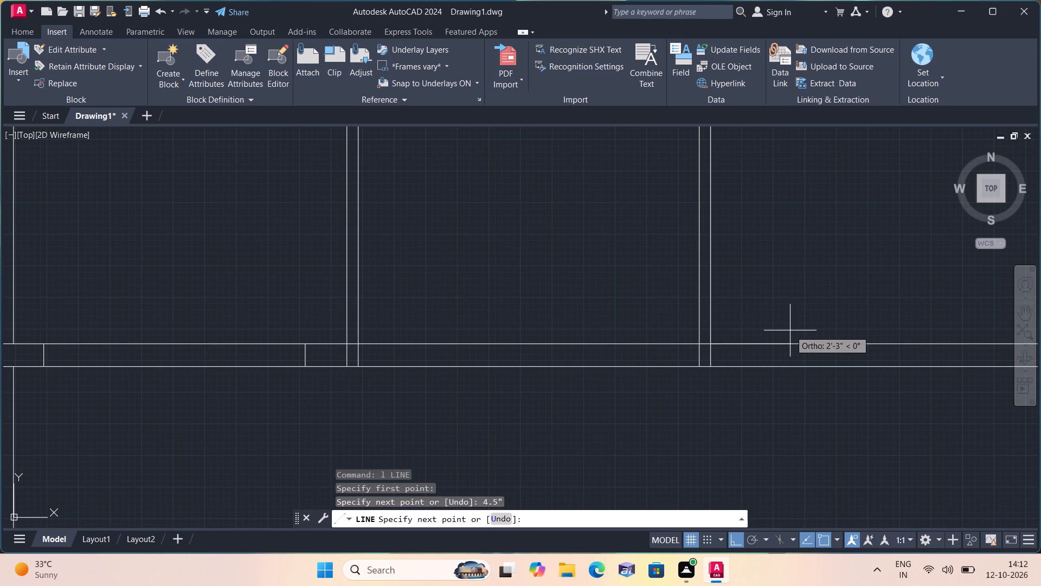
type("1'")
key("space")
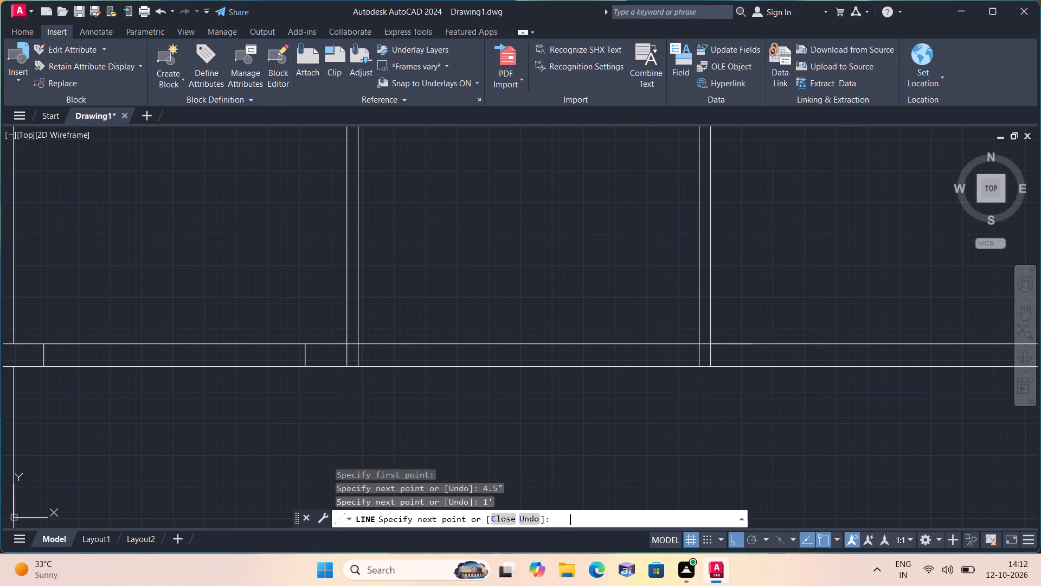
left_click(754, 370)
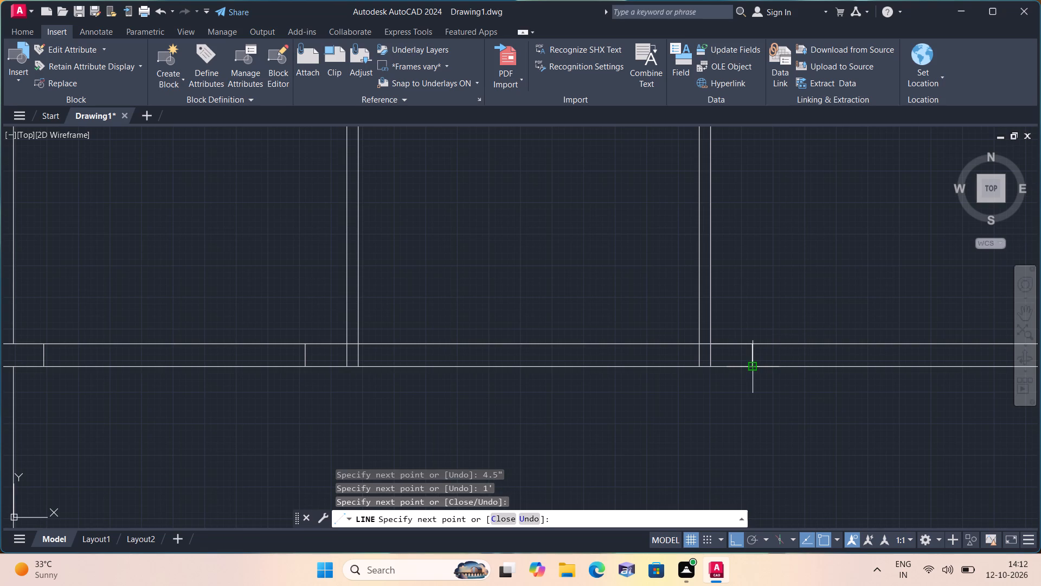
key("space")
Delete the 4.5" and 1' horizontal helper lines on the corridor top wall's upper line beside the upper-right room's left wall.
scroll(749, 354, "up", 1)
left_click(749, 337)
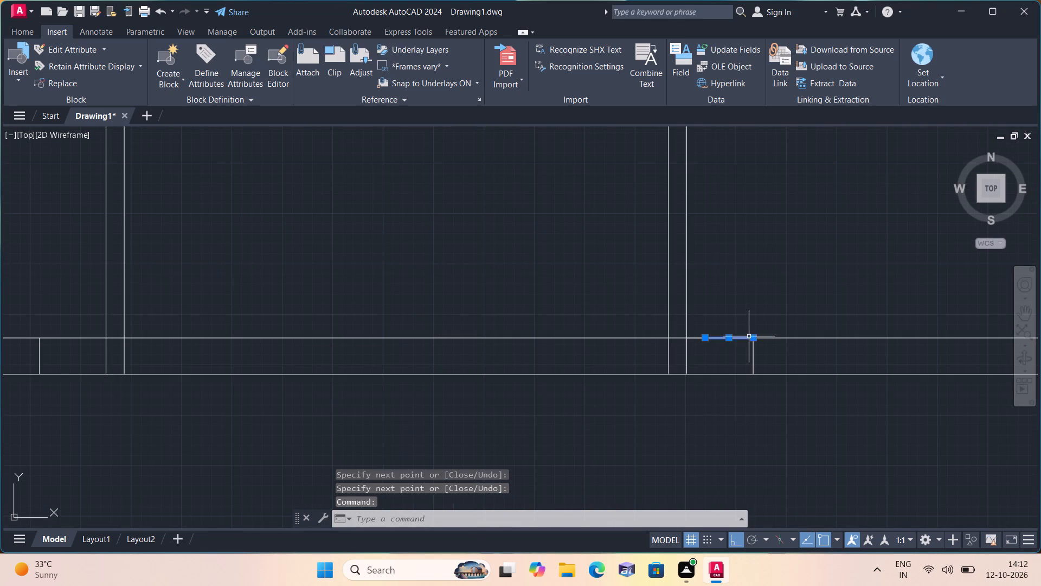
scroll(682, 346, "up", 1)
left_click(693, 335)
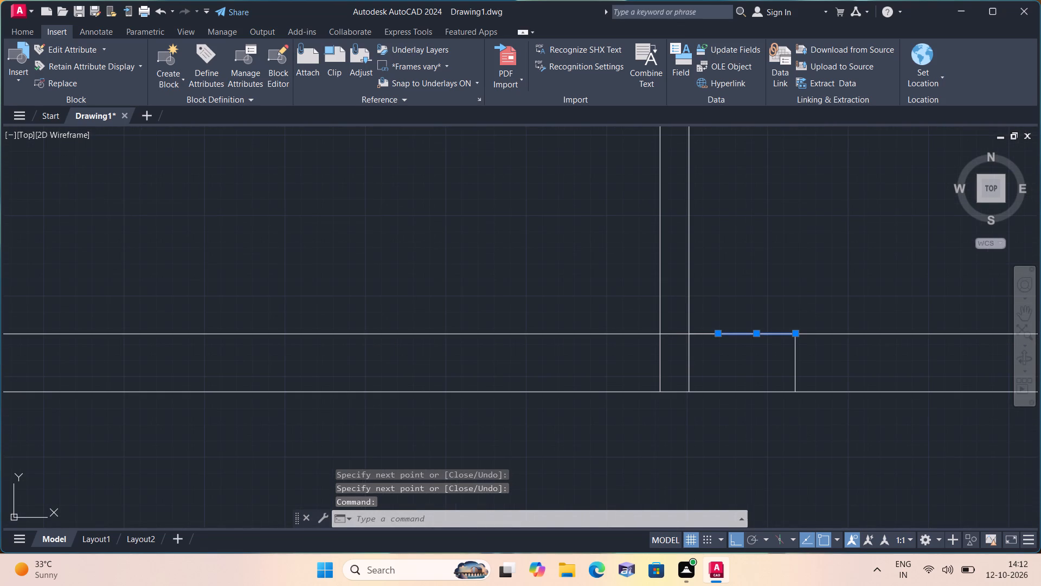
key("Delete")
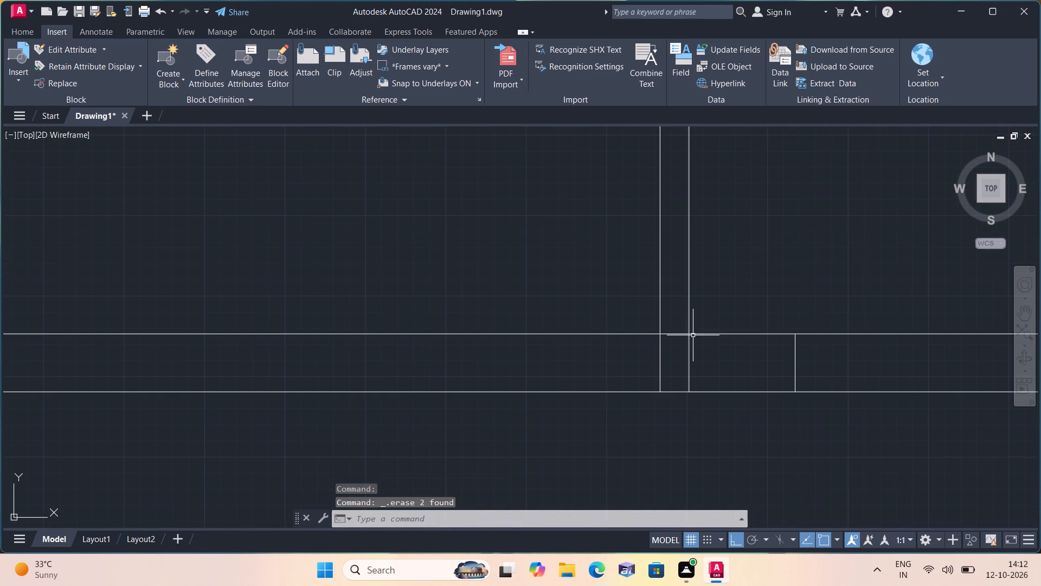
Trim the room-side lines of the upper-right room's left wall and upper-left room's right wall between the corridor top wall's two lines.
scroll(693, 335, "up", 1)
scroll(693, 335, "down", 3)
type("tr")
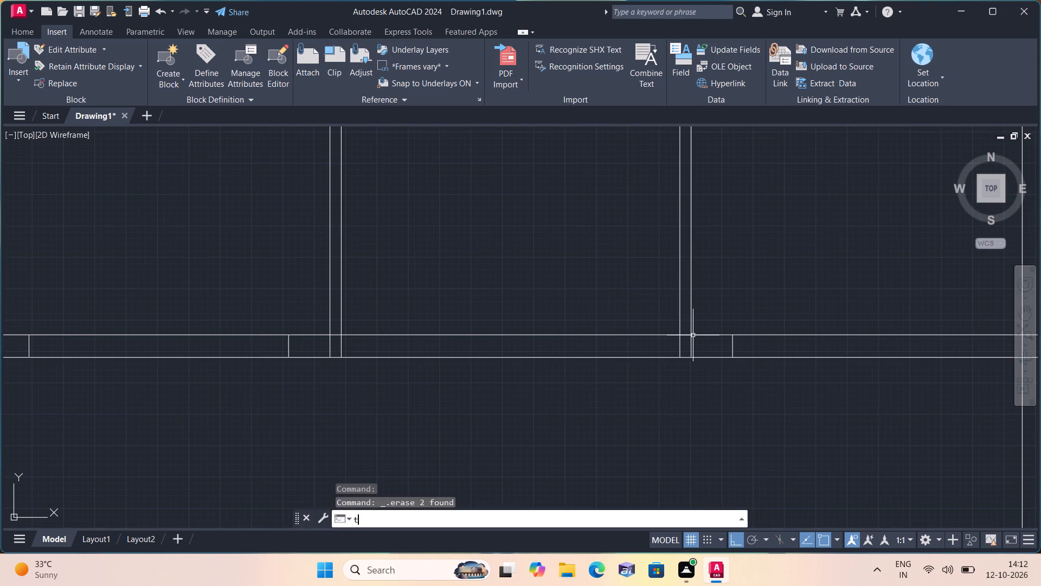
scroll(693, 335, "down", 1)
type("im")
key("space")
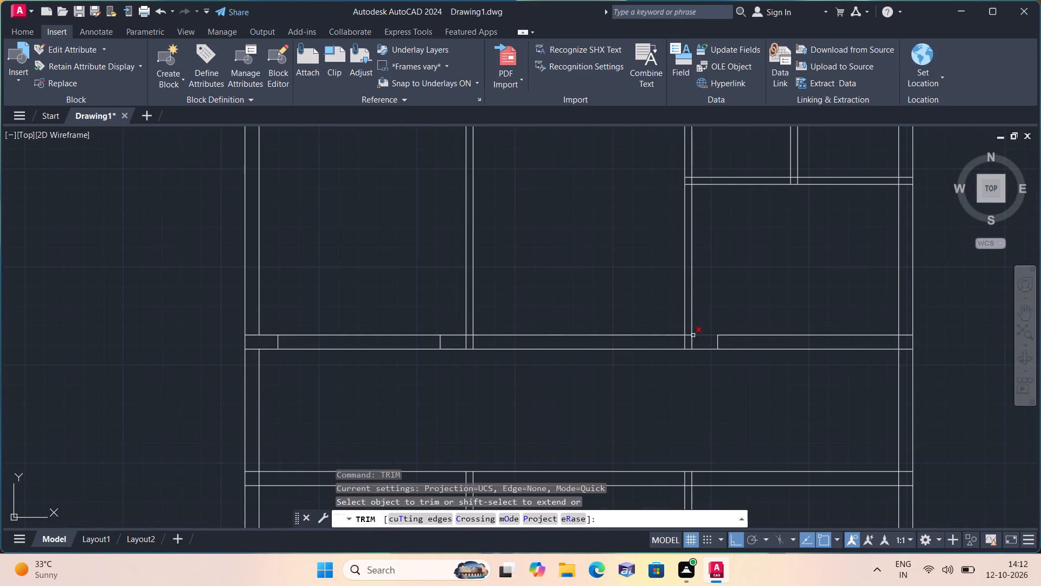
scroll(679, 351, "up", 1)
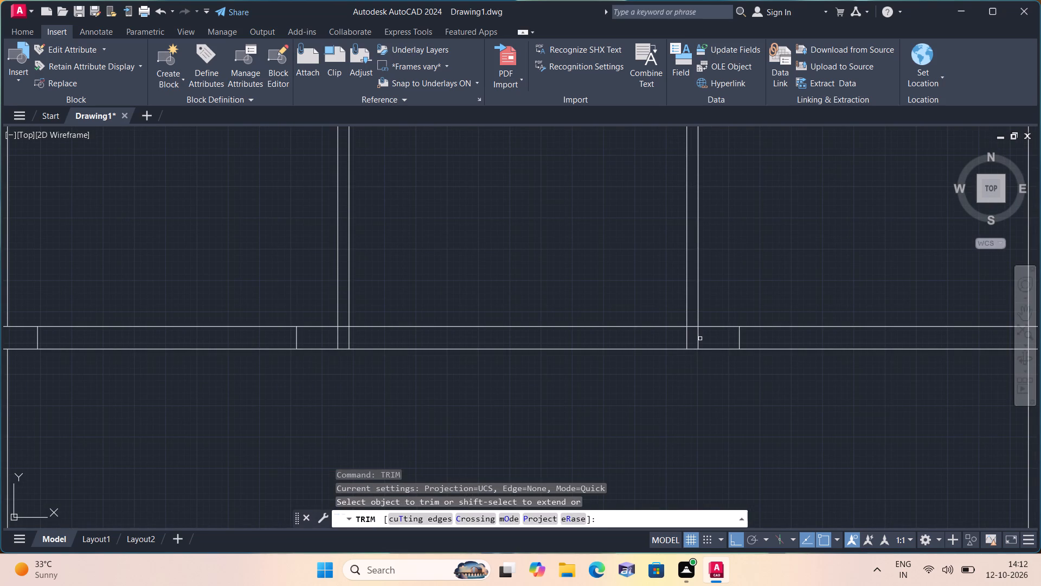
left_click(698, 335)
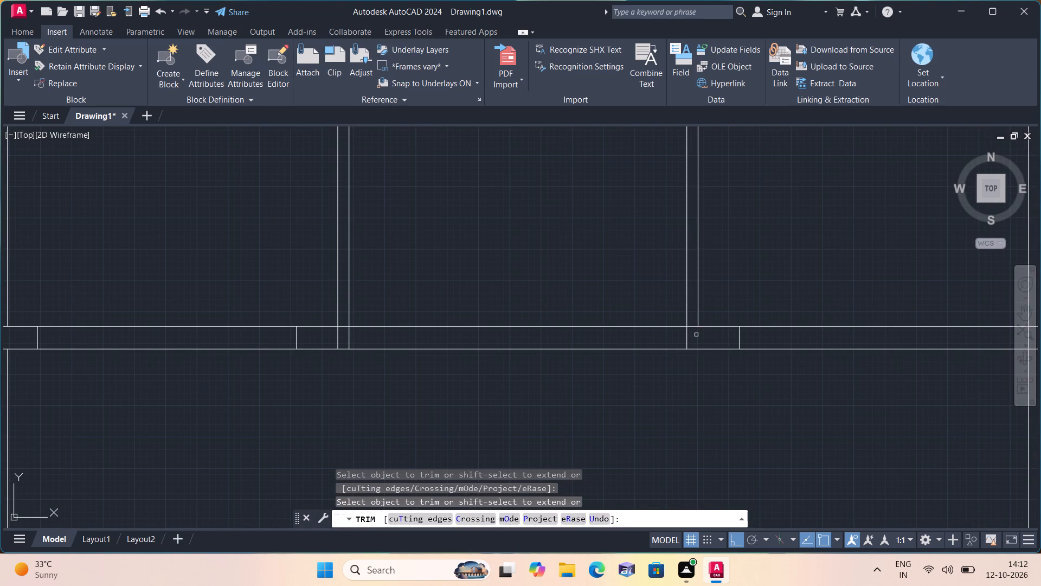
scroll(696, 335, "down", 1)
scroll(449, 373, "up", 1)
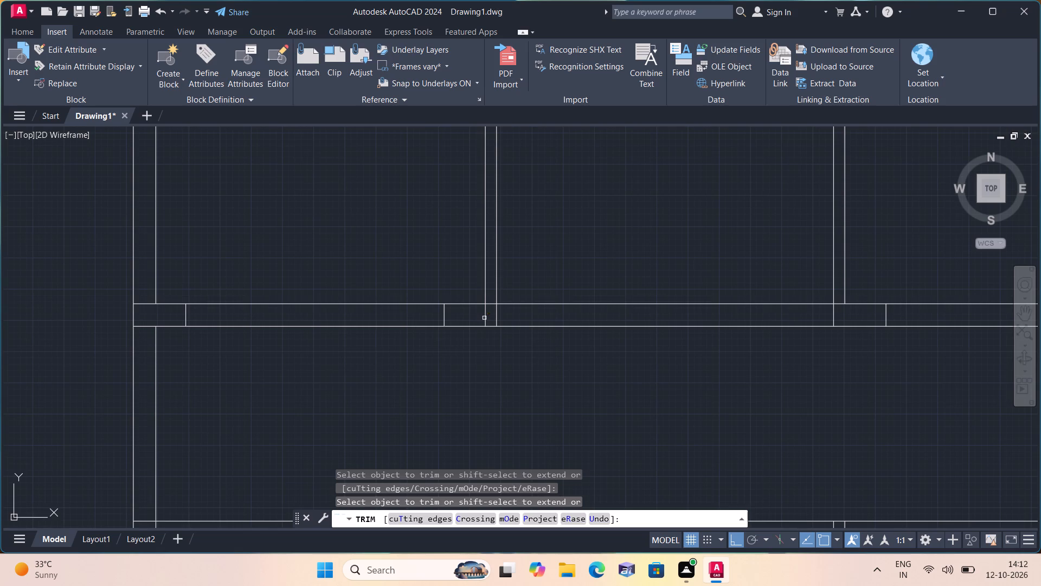
left_click(484, 318)
key("space")
From the right outer wall's inner line, draw a 1' line leftward along the corridor top wall's upper line, and down to its lower line.
scroll(566, 373, "down", 1)
scroll(670, 411, "down", 1)
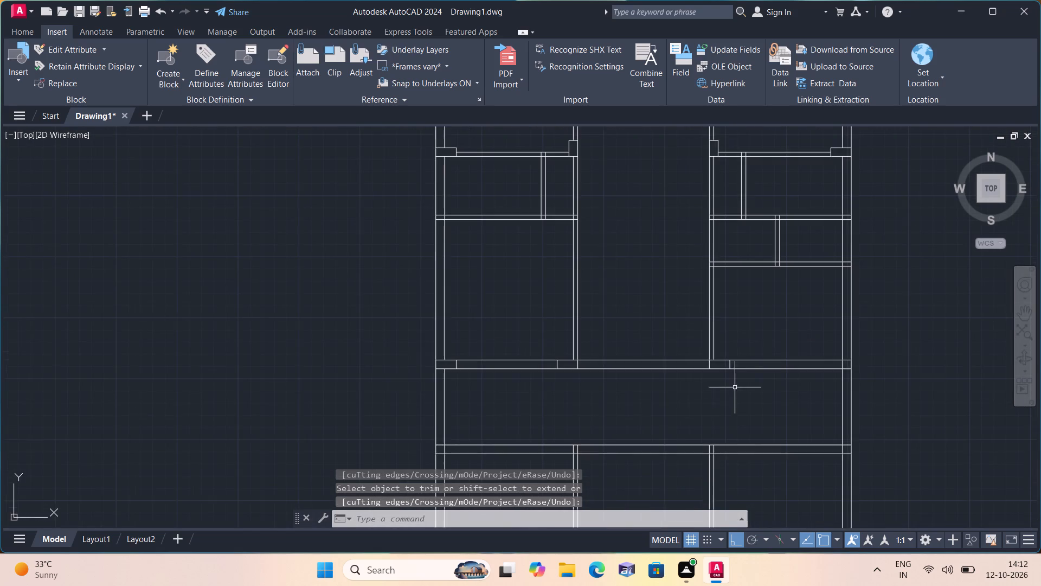
middle_click_drag(723, 378, 660, 362)
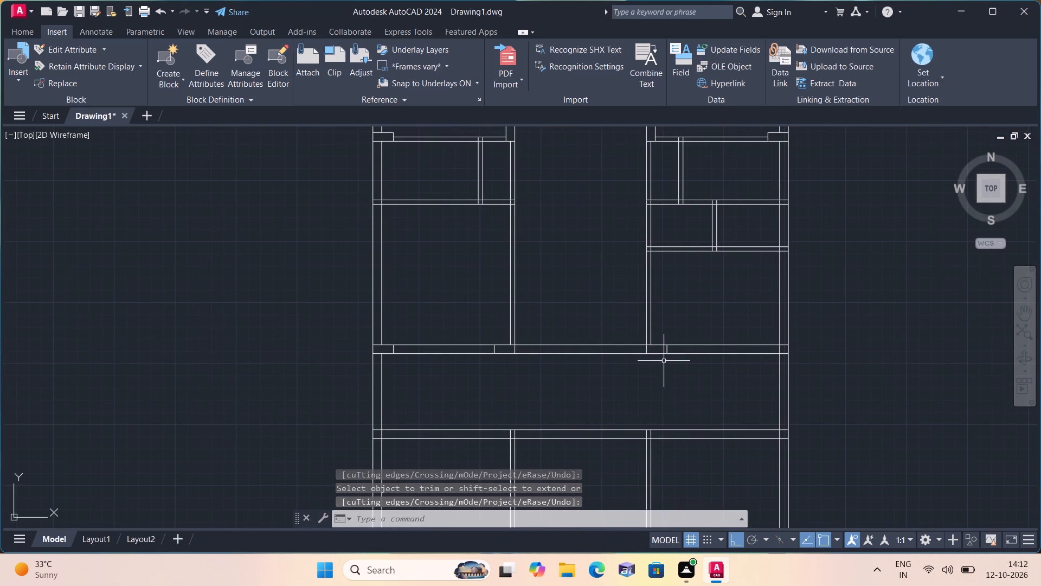
key("l")
key("space")
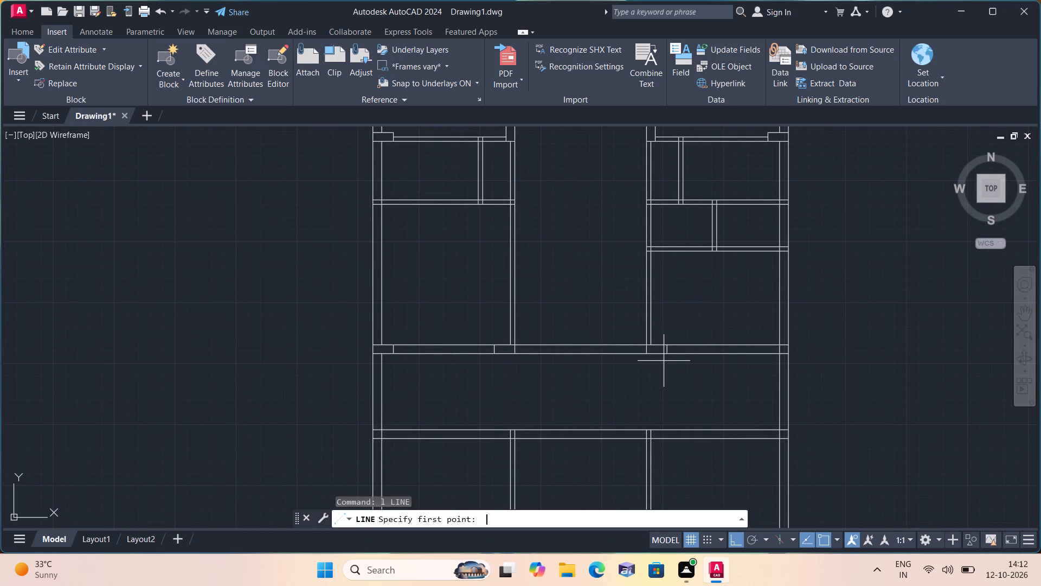
scroll(785, 326, "up", 1)
left_click(774, 355)
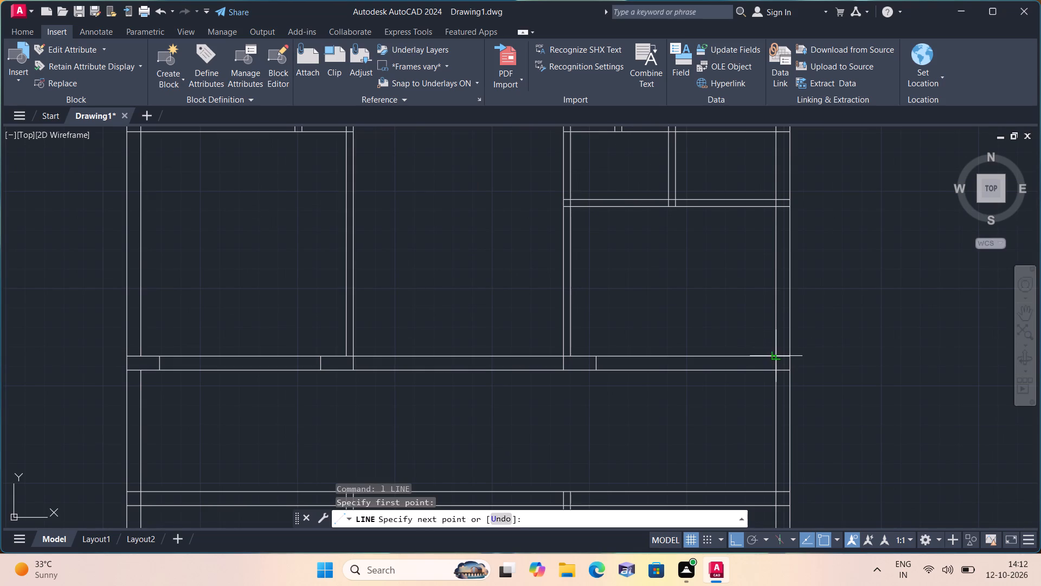
key("1")
type("'")
key("space")
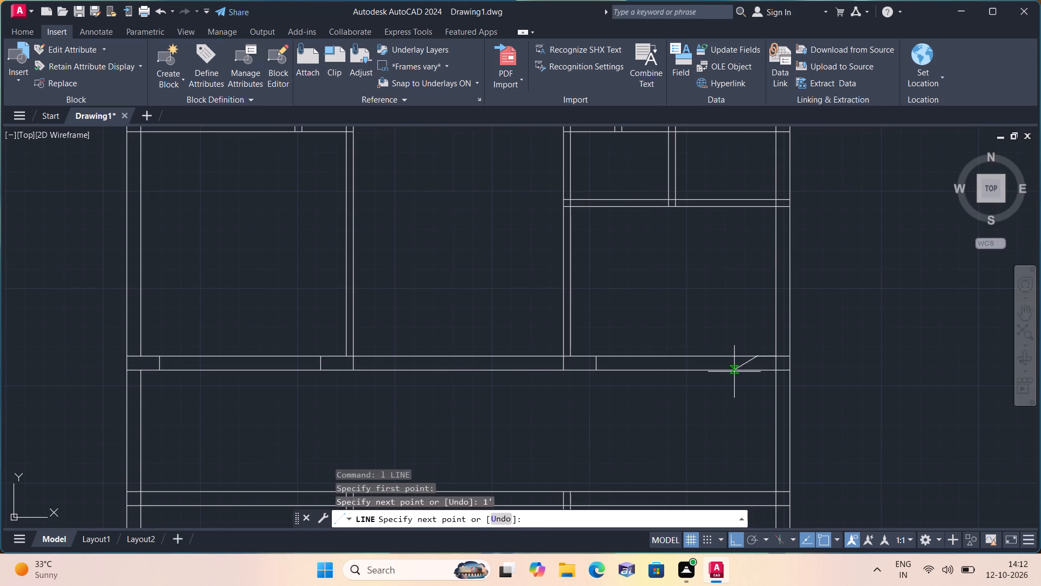
left_click(760, 372)
key("space")
Delete the 1' horizontal helper line on the corridor top wall's upper line beside the right outer wall.
scroll(765, 366, "up", 1)
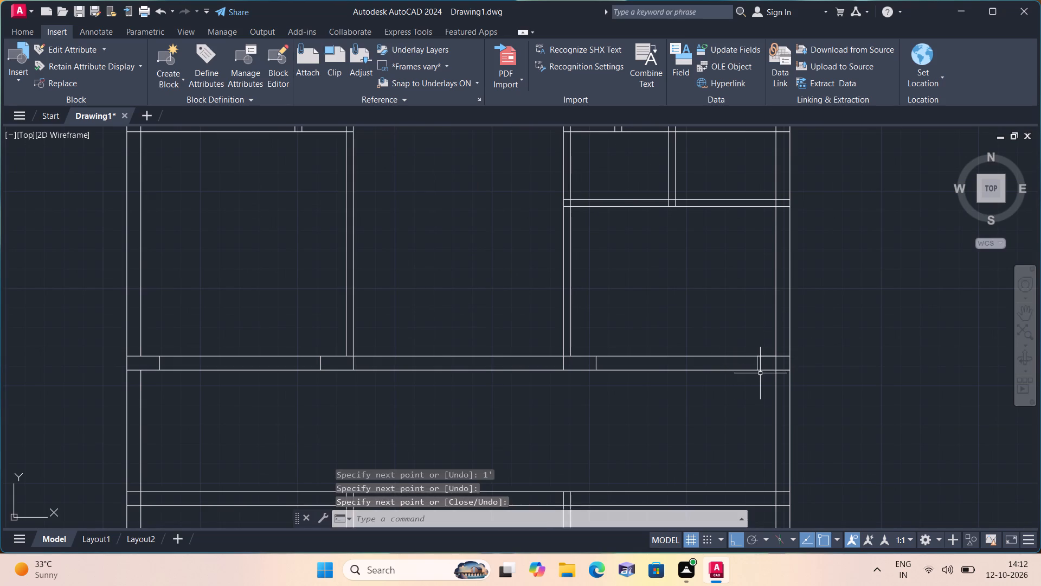
left_click(773, 349)
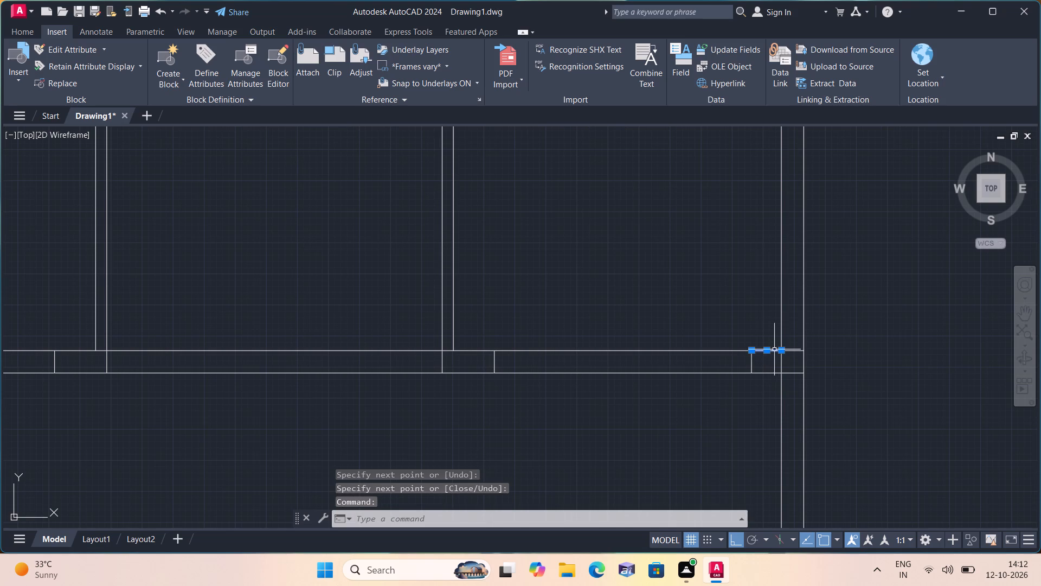
key("Delete")
Trim the right outer wall's inner line between the two lines of the corridor's top wall.
type("tri")
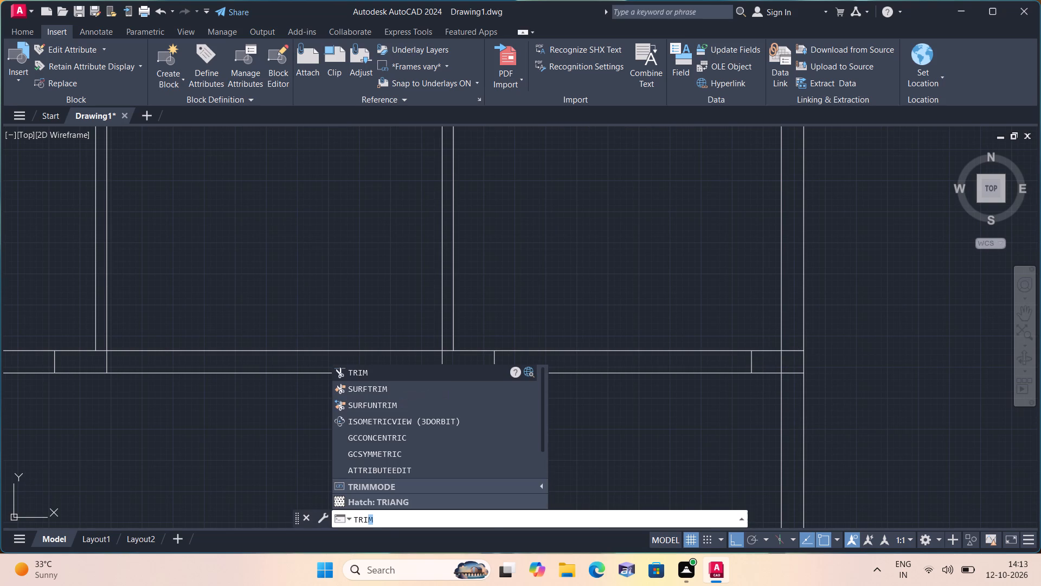
key("space")
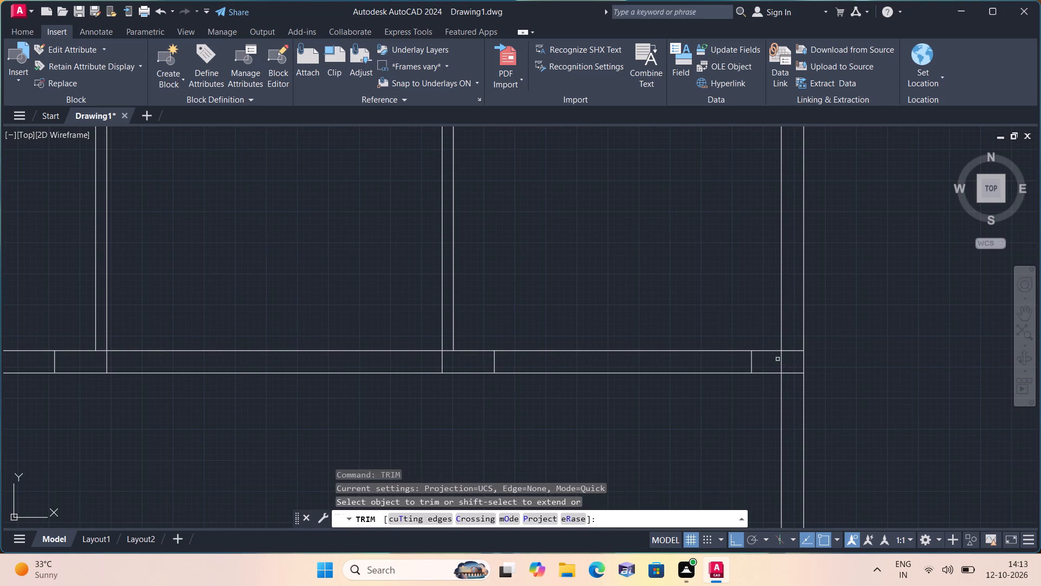
left_click(777, 359)
left_click(787, 364)
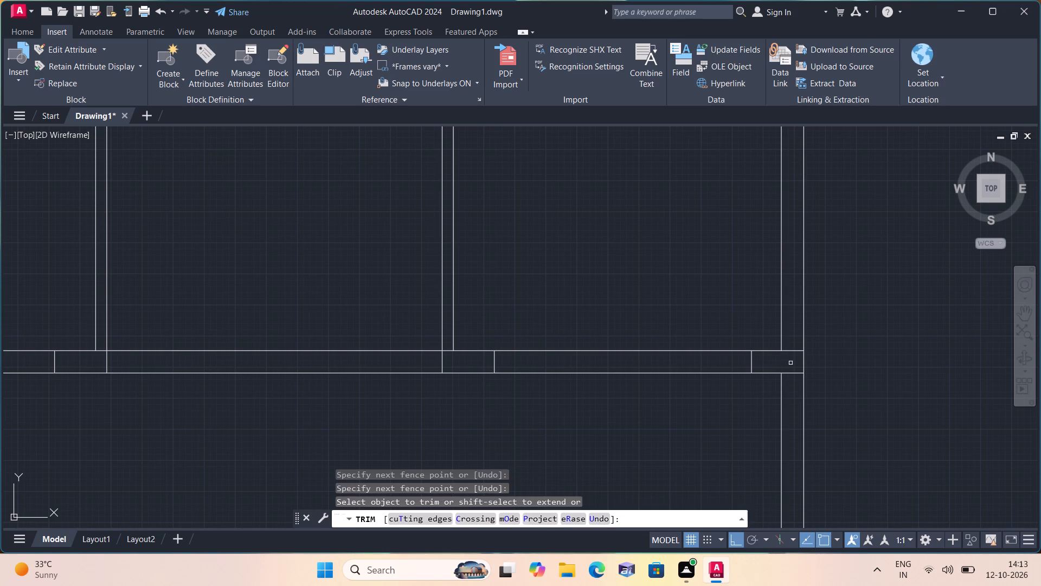
key("Escape")
Start a hatch and set it to a solid fill in gray index color 8.
scroll(515, 292, "down", 2)
scroll(446, 254, "up", 1)
middle_click_drag(446, 253, 468, 298)
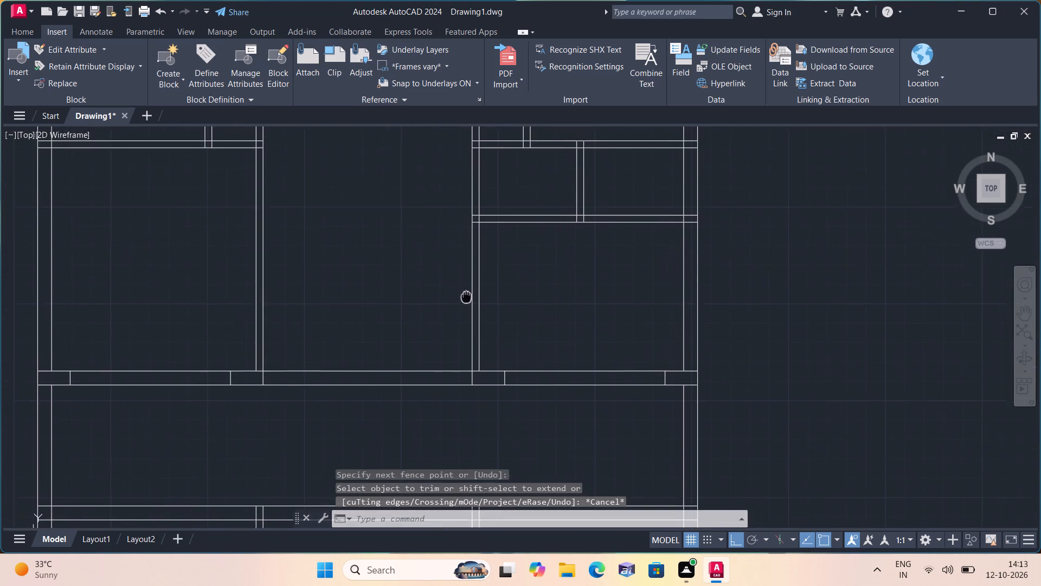
middle_click_drag(468, 298, 486, 331)
key("h")
key("space")
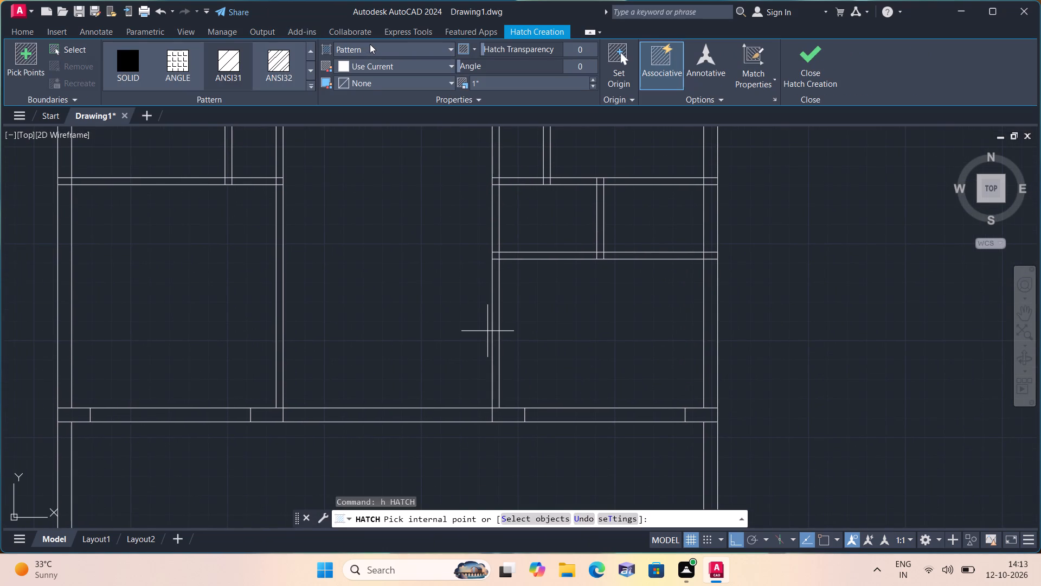
left_click(370, 44)
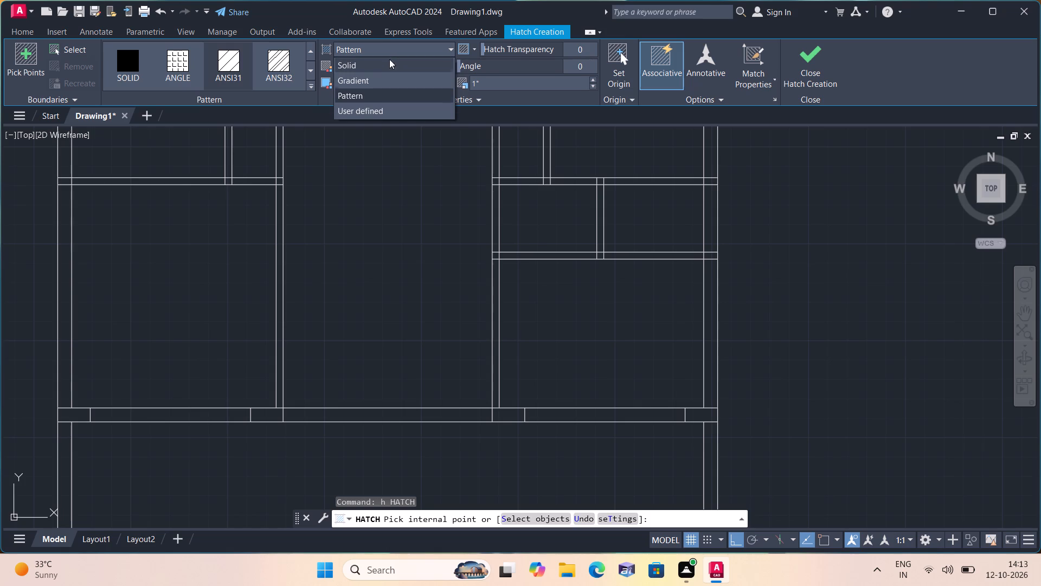
left_click(397, 62)
left_click(401, 66)
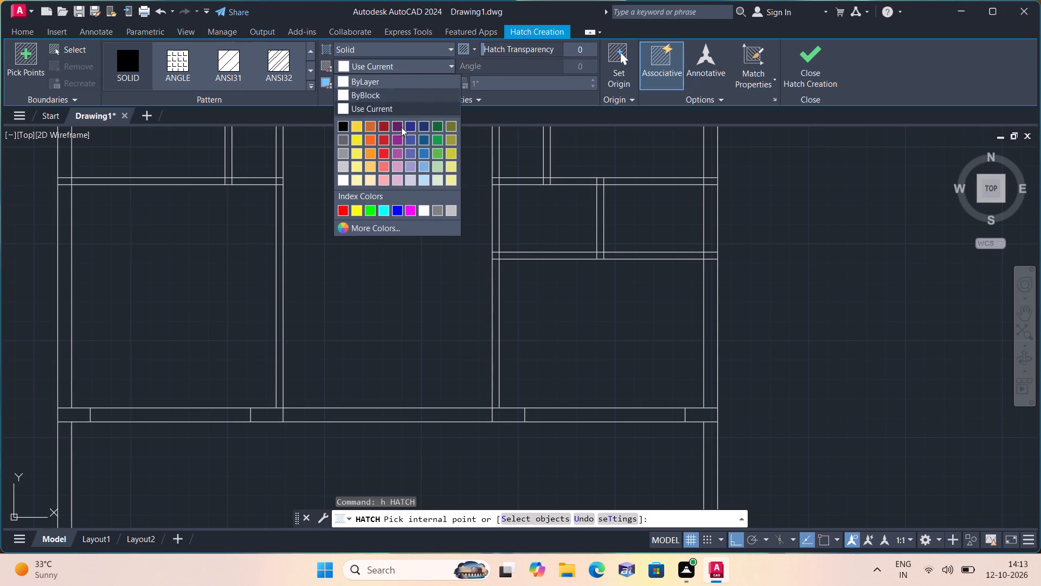
left_click(434, 209)
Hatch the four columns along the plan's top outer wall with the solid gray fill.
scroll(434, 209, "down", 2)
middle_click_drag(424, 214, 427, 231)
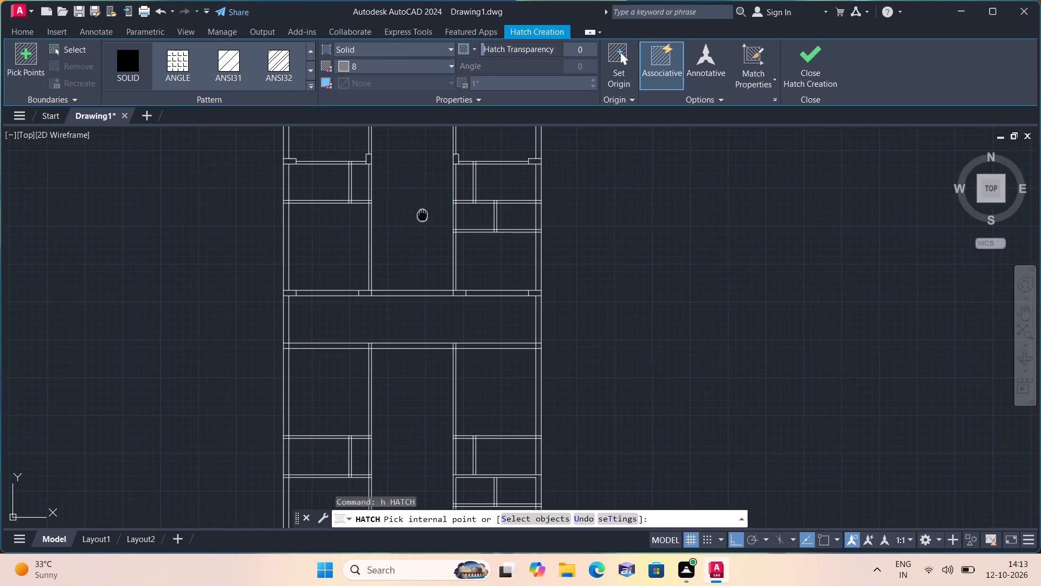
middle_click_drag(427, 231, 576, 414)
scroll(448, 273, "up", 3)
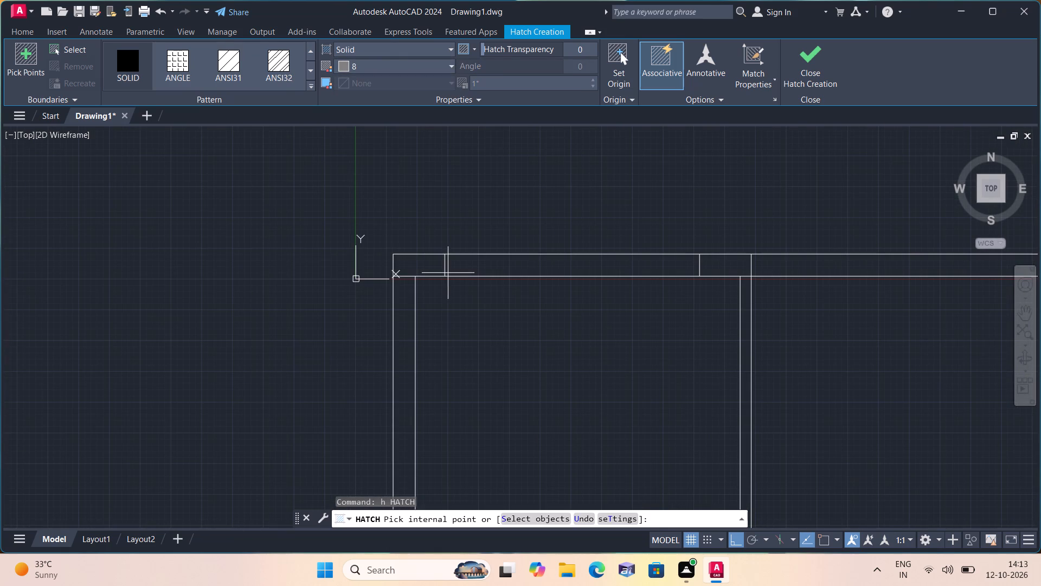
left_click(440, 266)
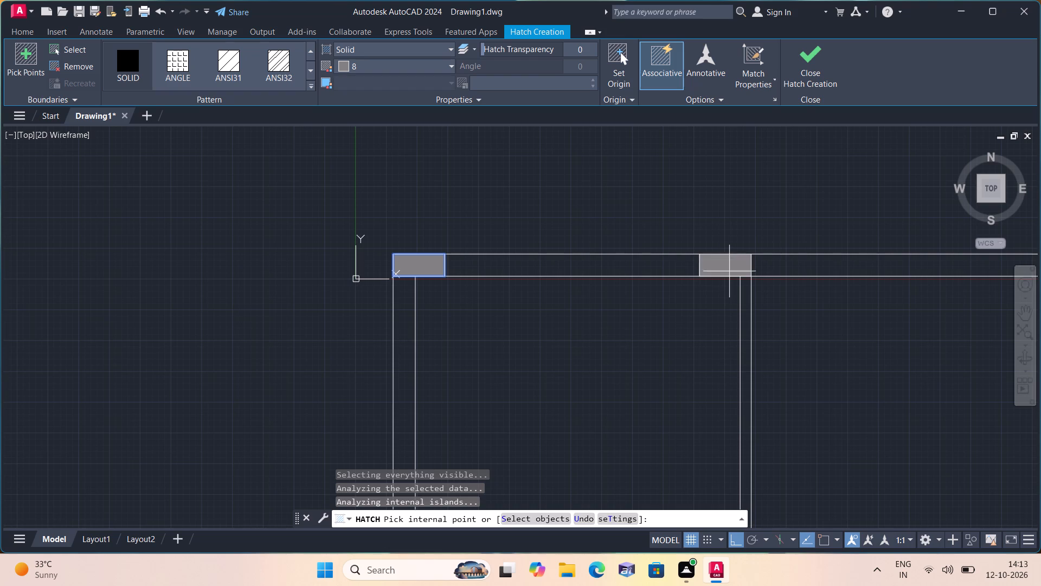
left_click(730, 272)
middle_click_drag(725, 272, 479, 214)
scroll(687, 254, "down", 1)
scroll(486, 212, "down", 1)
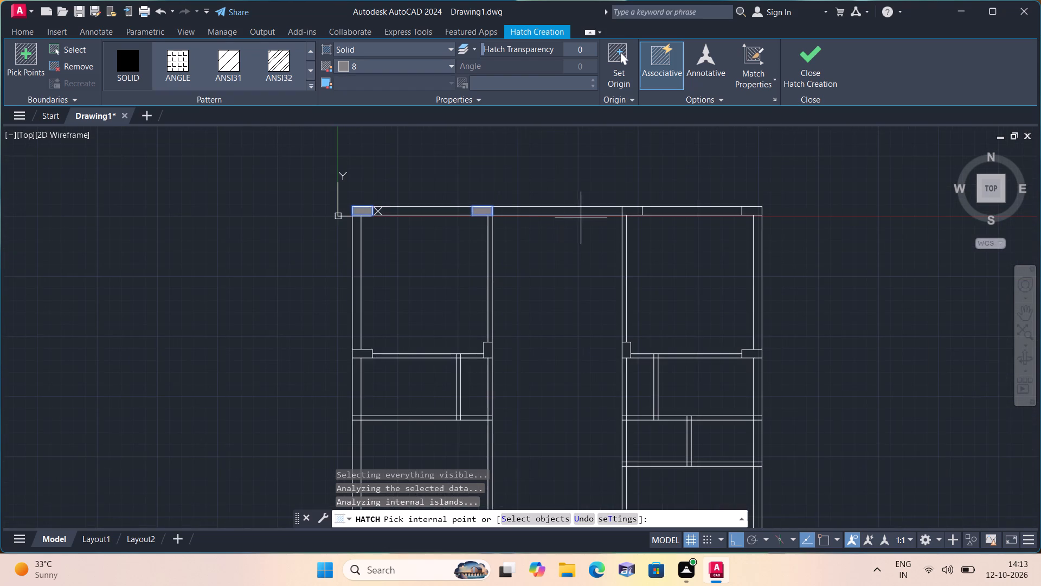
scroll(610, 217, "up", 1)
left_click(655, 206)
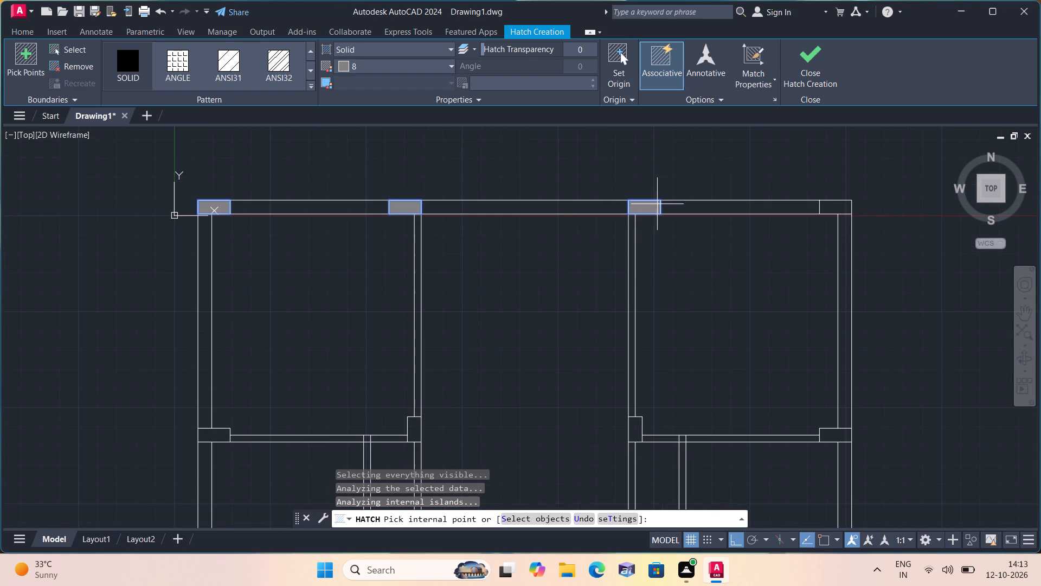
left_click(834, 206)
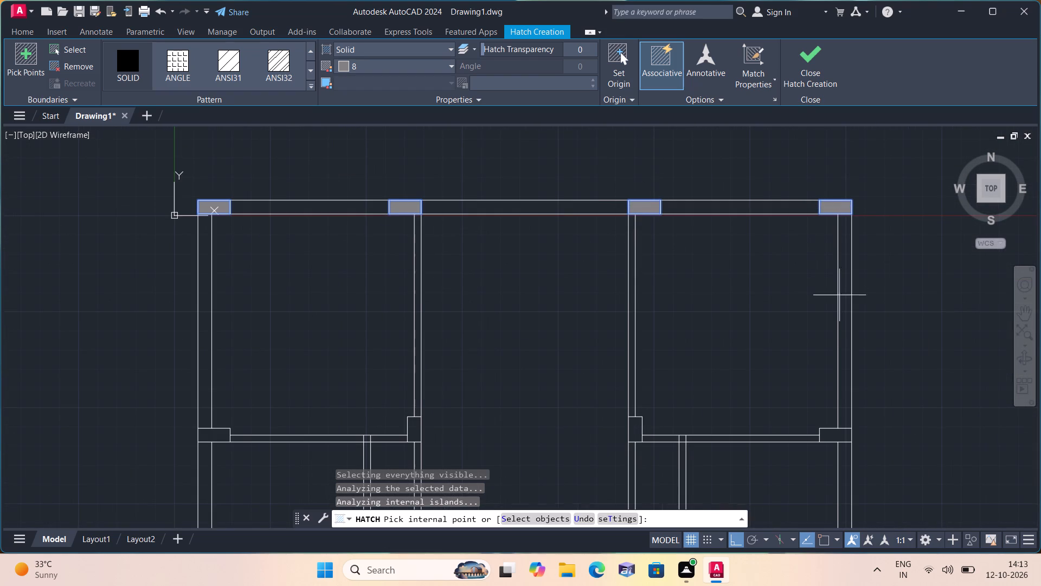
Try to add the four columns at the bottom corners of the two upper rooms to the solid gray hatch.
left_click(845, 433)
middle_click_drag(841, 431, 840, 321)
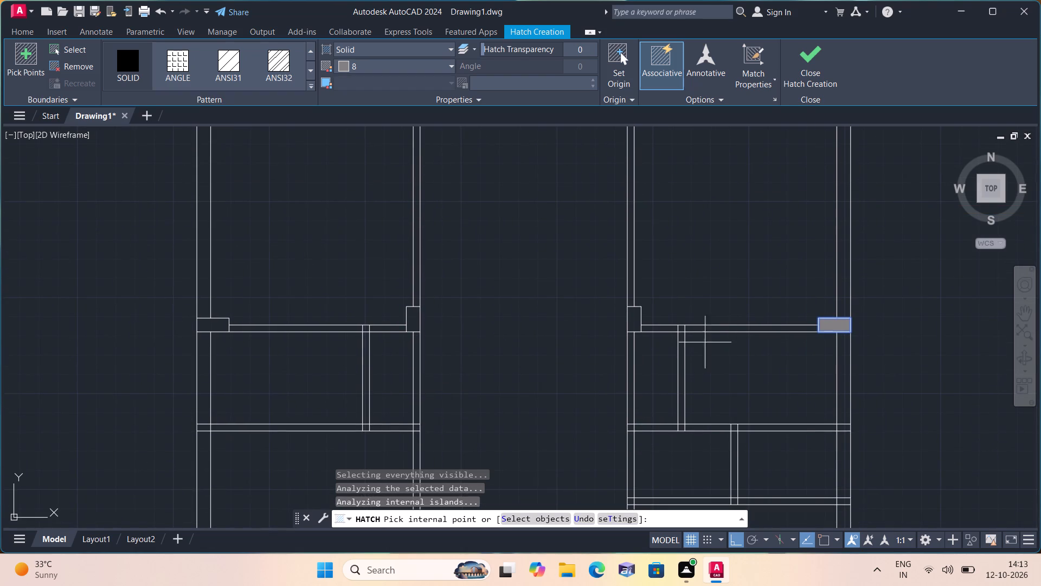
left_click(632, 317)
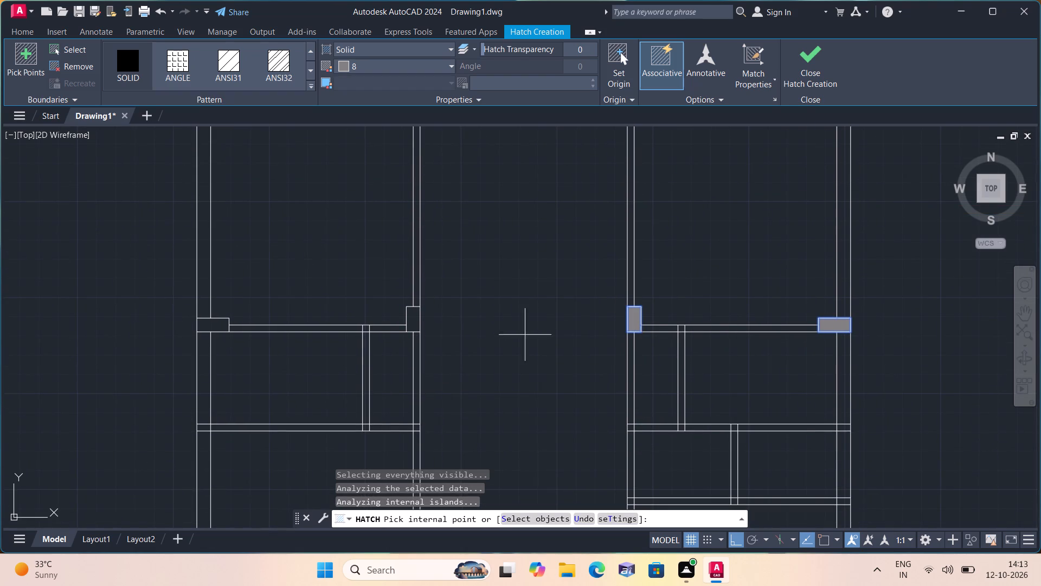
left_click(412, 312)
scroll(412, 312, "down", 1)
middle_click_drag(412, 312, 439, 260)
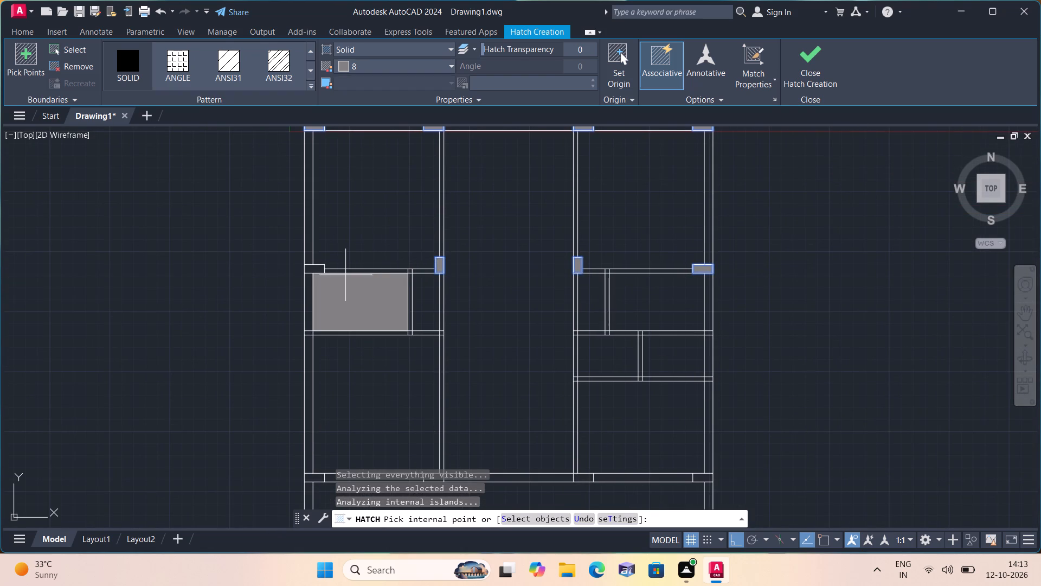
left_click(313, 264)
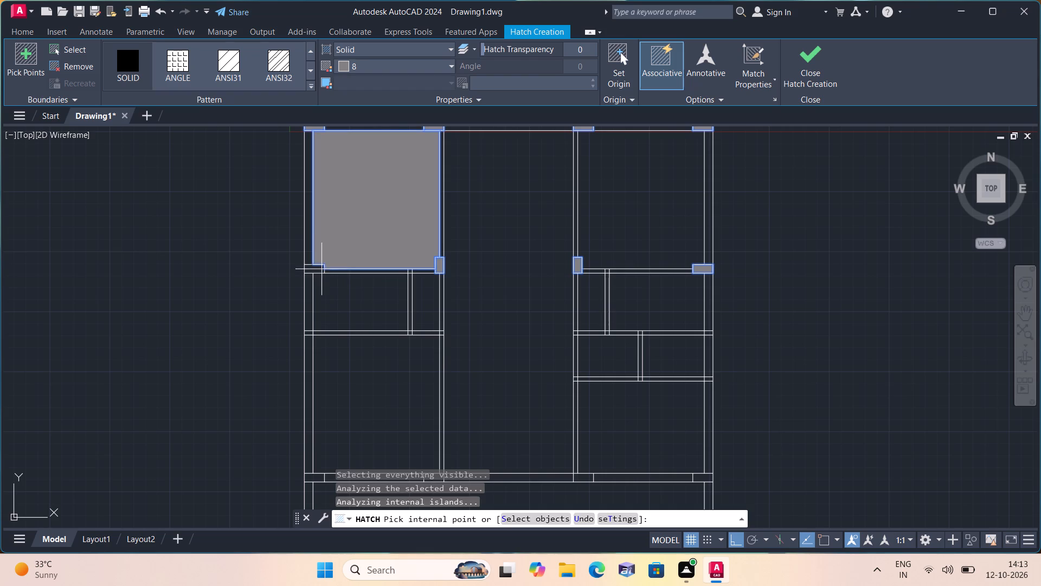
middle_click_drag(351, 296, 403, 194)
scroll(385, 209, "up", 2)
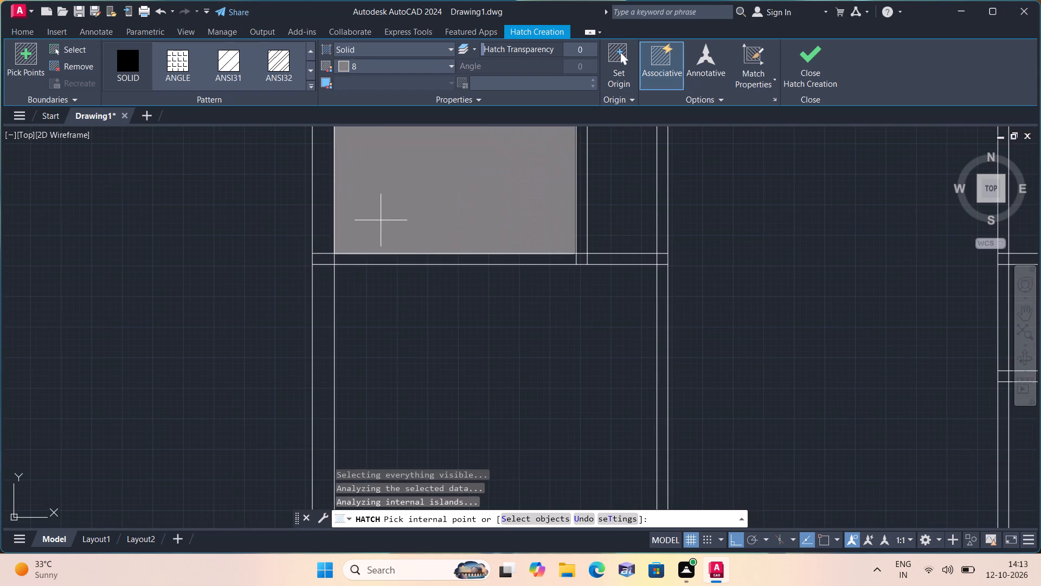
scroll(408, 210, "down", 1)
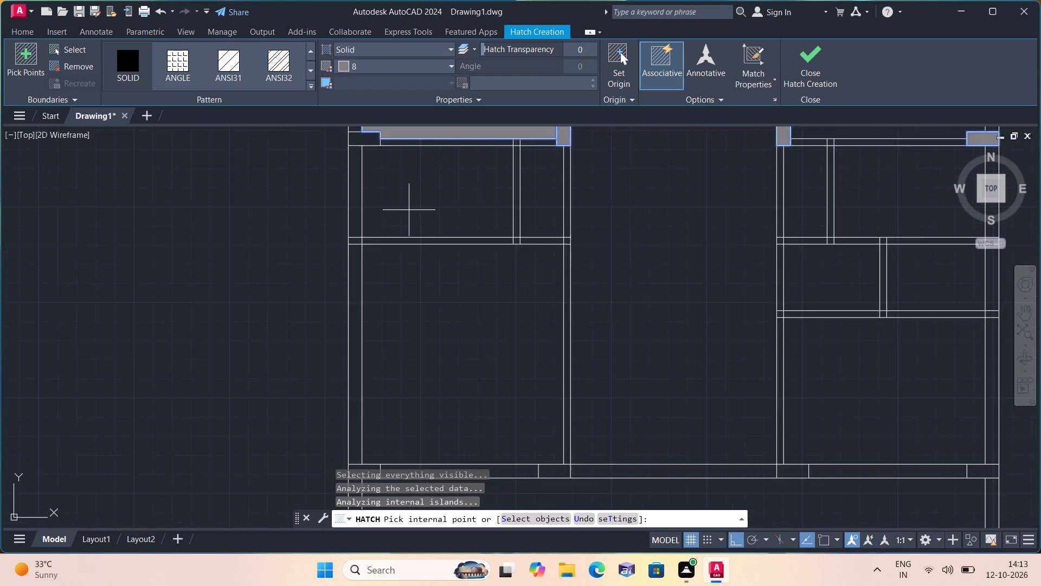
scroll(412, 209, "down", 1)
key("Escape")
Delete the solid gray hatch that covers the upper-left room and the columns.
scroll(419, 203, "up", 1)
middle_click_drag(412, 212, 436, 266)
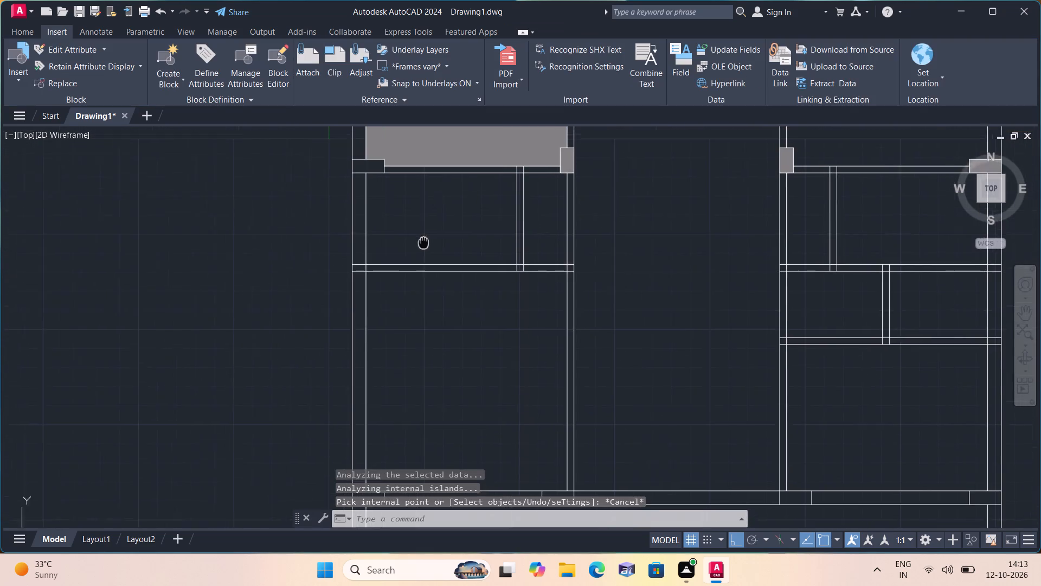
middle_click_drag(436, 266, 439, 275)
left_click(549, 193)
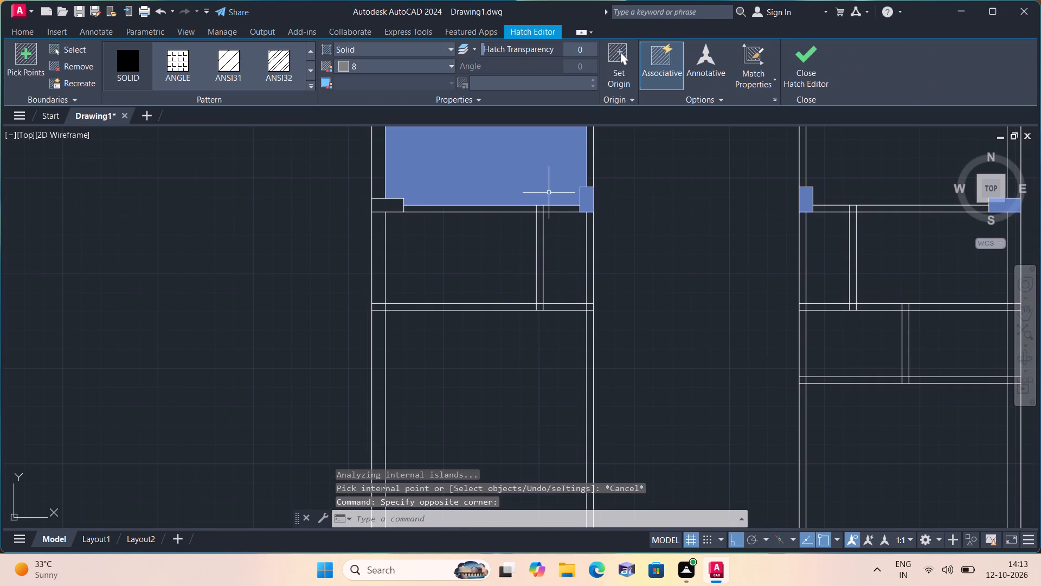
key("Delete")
Start a new hatch in solid color 8 and fill the four columns along the plan's top outer wall.
scroll(549, 193, "down", 1)
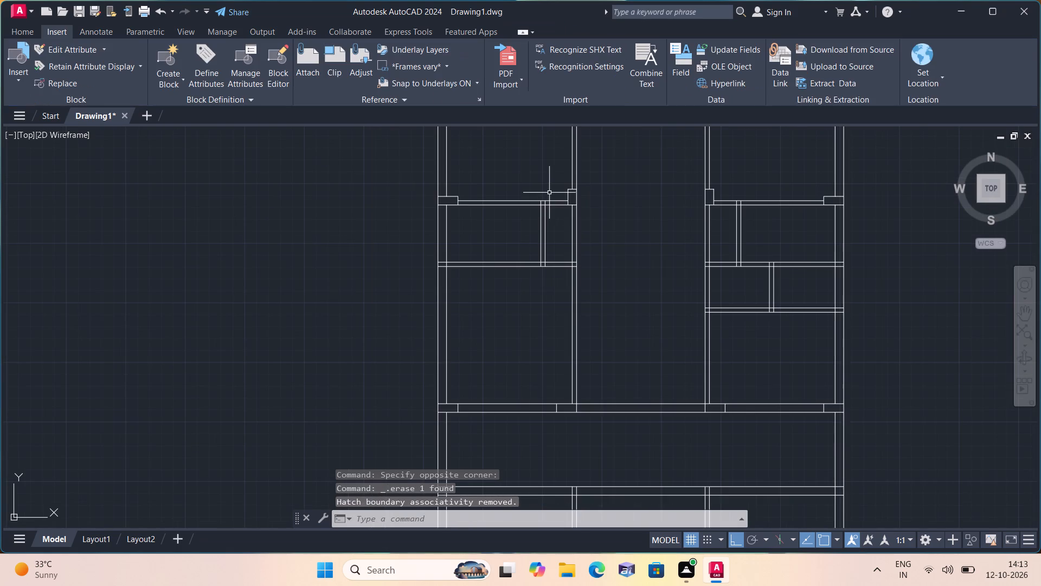
type("h")
key("space")
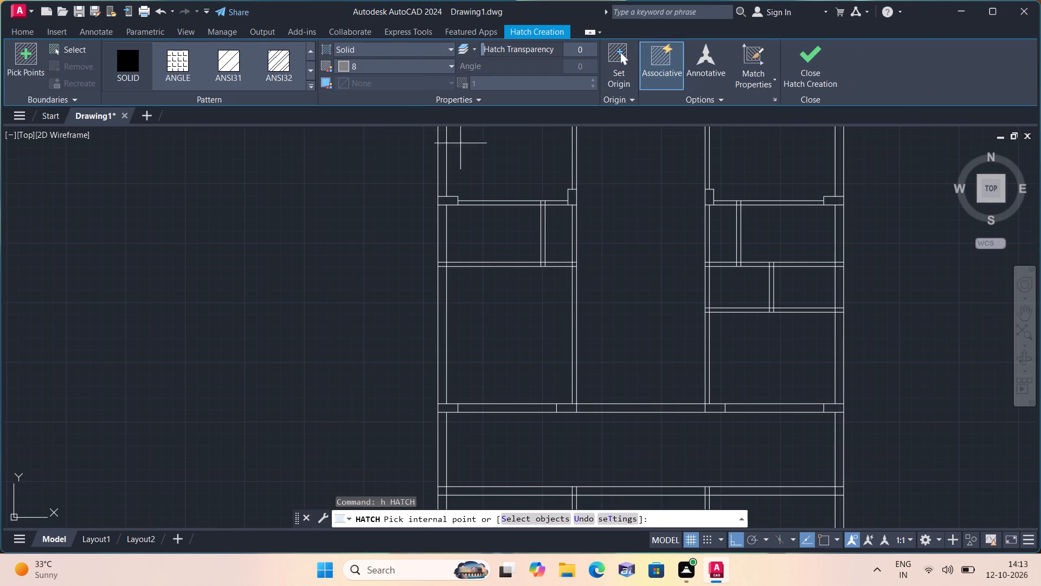
scroll(445, 235, "down", 1)
middle_click_drag(337, 228, 409, 404)
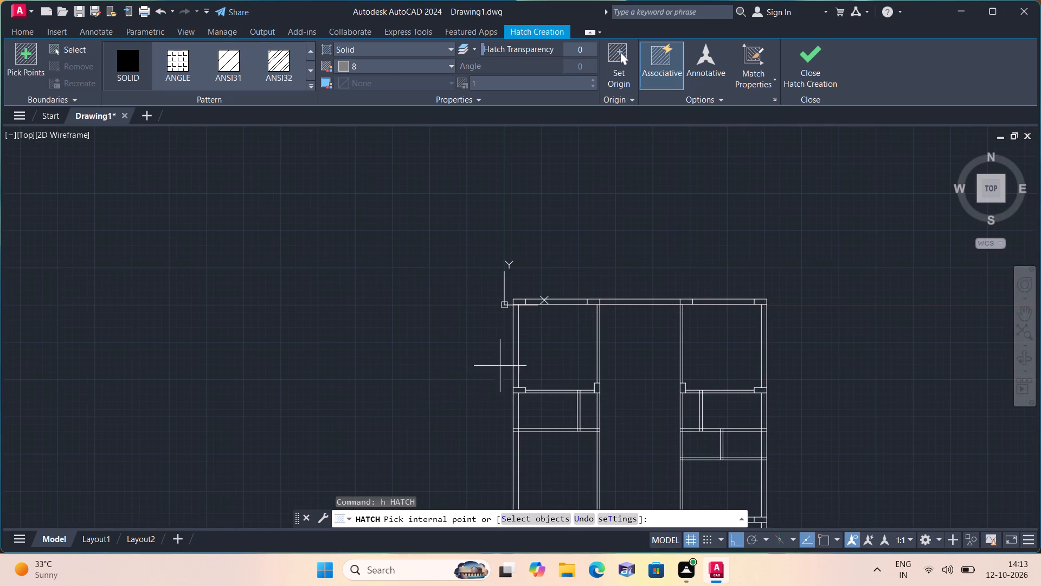
scroll(520, 301, "up", 2)
left_click(520, 301)
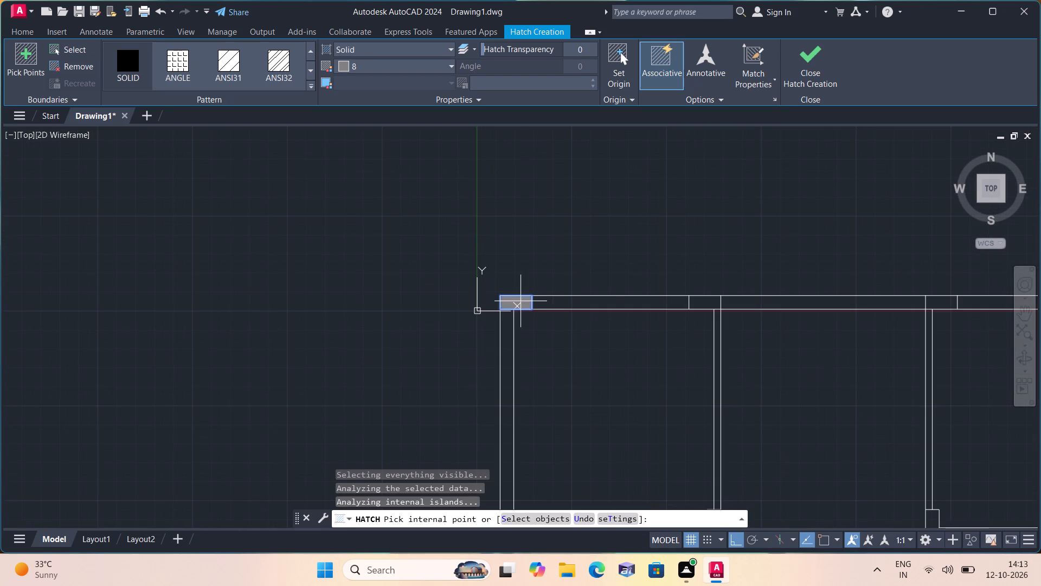
left_click(701, 304)
middle_click_drag(699, 303, 429, 203)
scroll(672, 285, "down", 1)
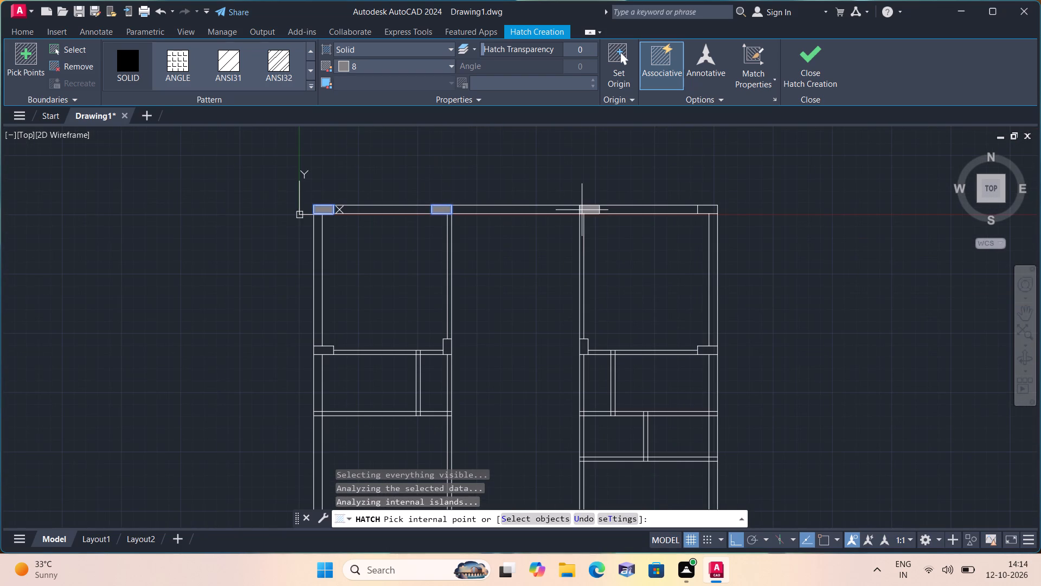
left_click(583, 208)
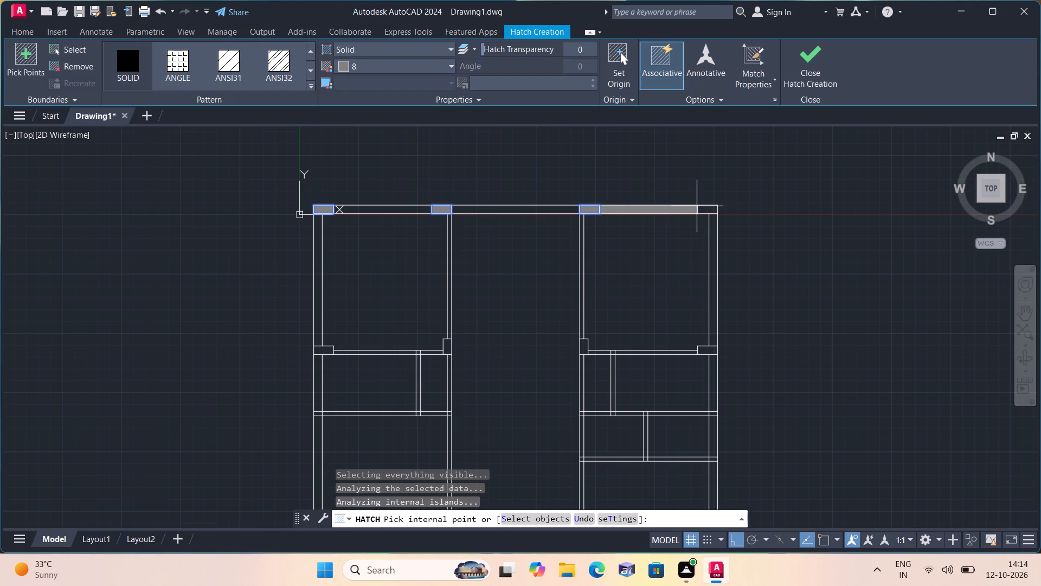
left_click(714, 211)
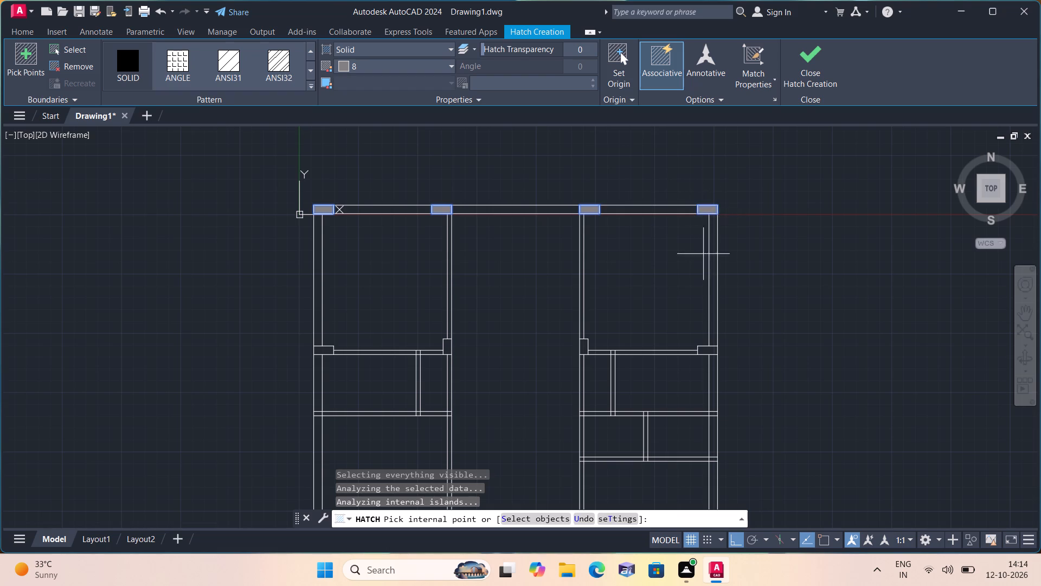
Add the four columns at the bottom corners of the two upper rooms to the solid gray hatch.
left_click(707, 347)
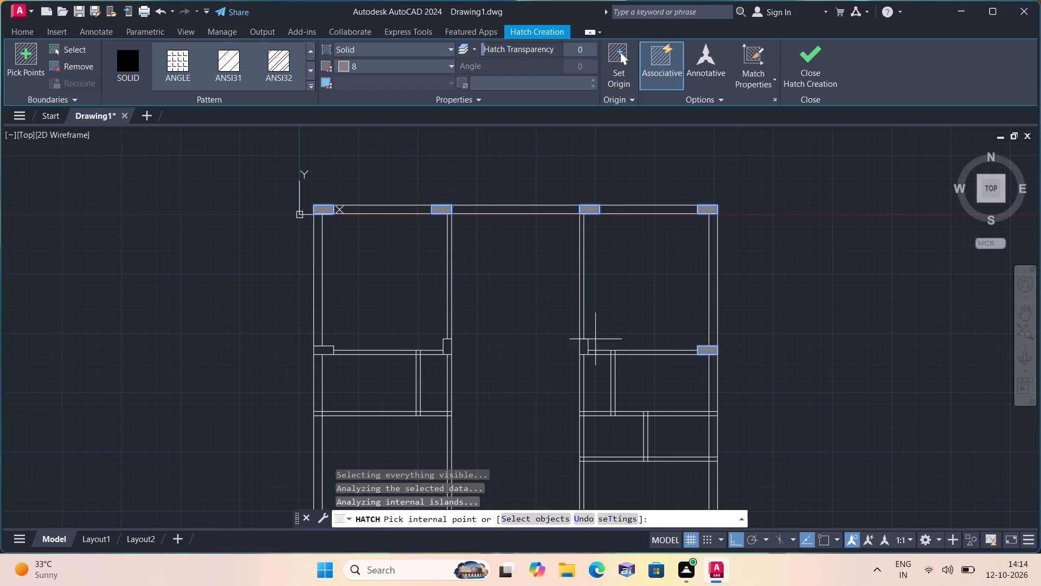
left_click(583, 343)
left_click(445, 348)
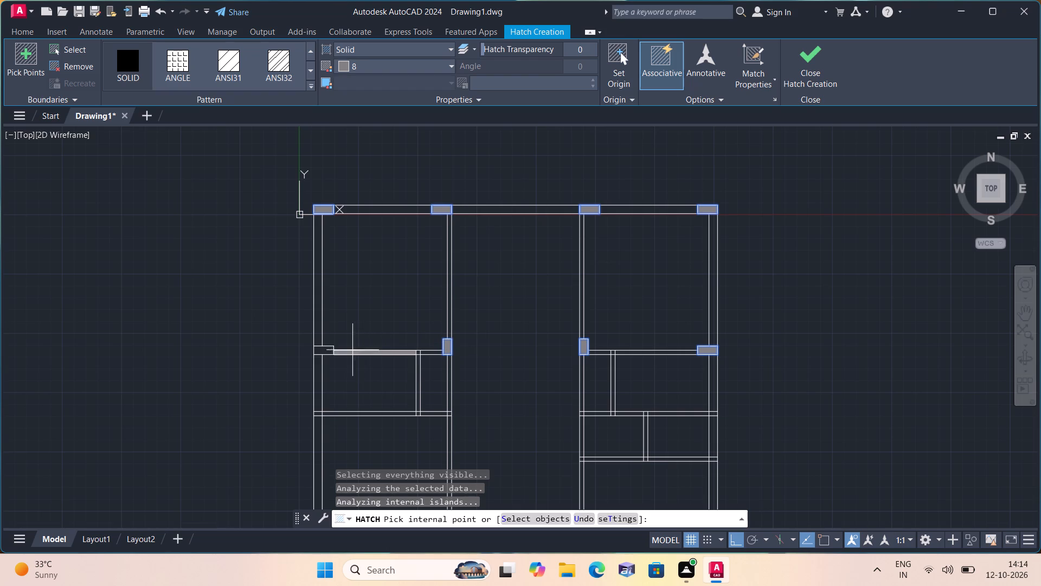
left_click(330, 349)
Add the three leftmost columns on the long wall above the wide central space to the solid gray hatch.
middle_click_drag(330, 350, 324, 343)
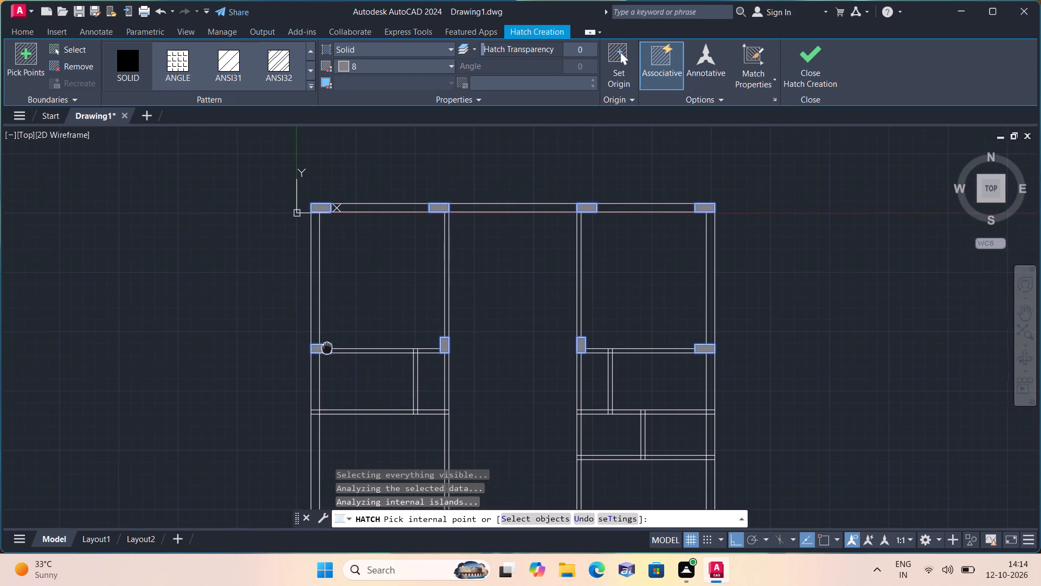
middle_click_drag(324, 343, 335, 257)
middle_click_drag(342, 253, 343, 252)
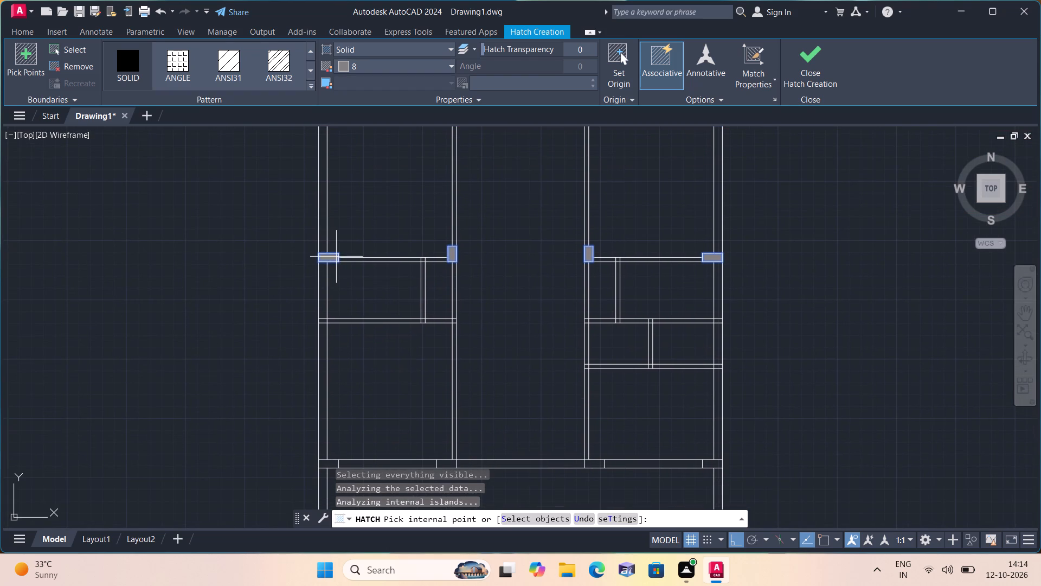
middle_click_drag(343, 252, 394, 144)
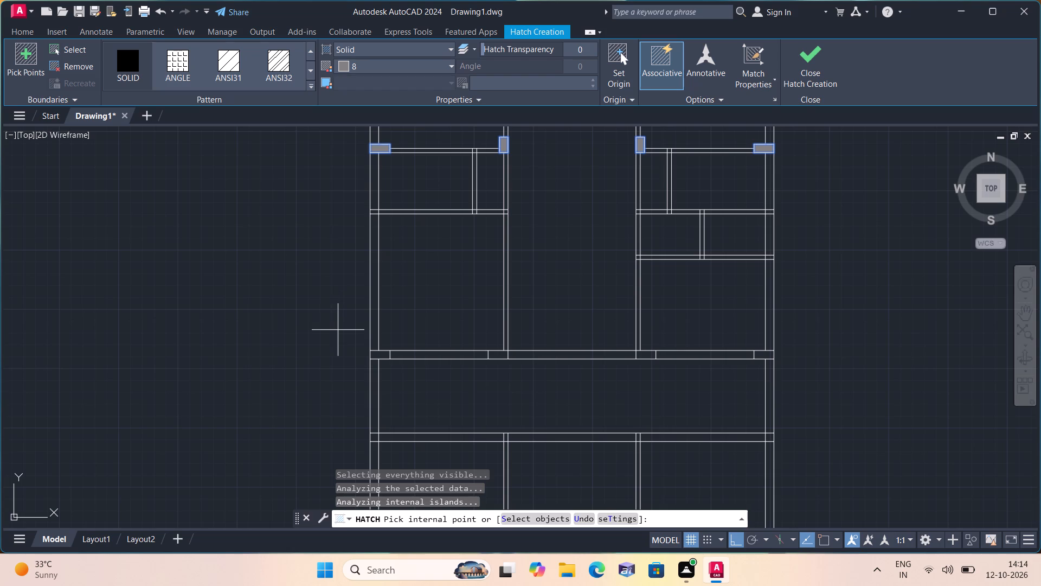
left_click(382, 355)
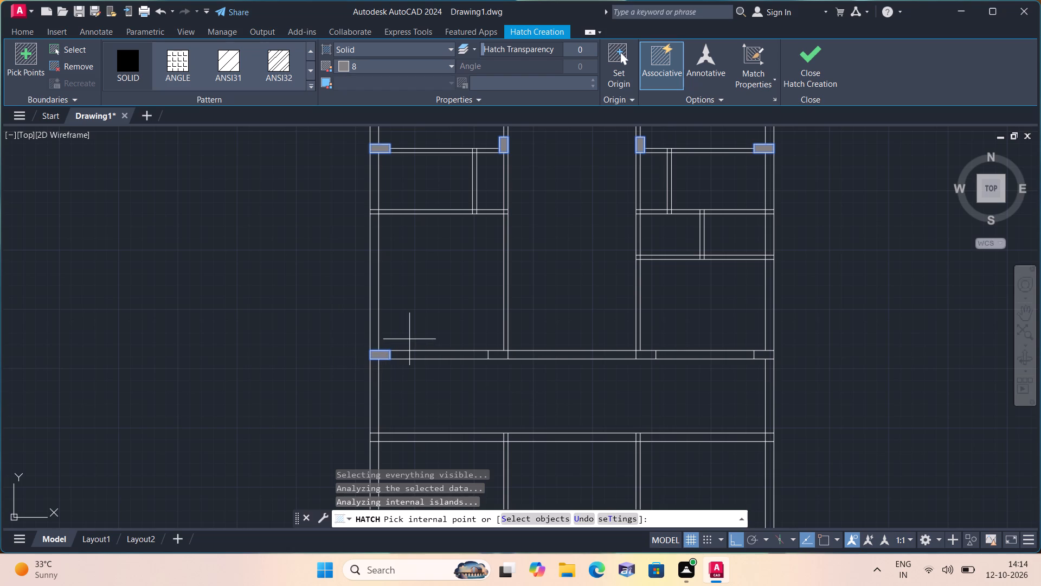
left_click(489, 359)
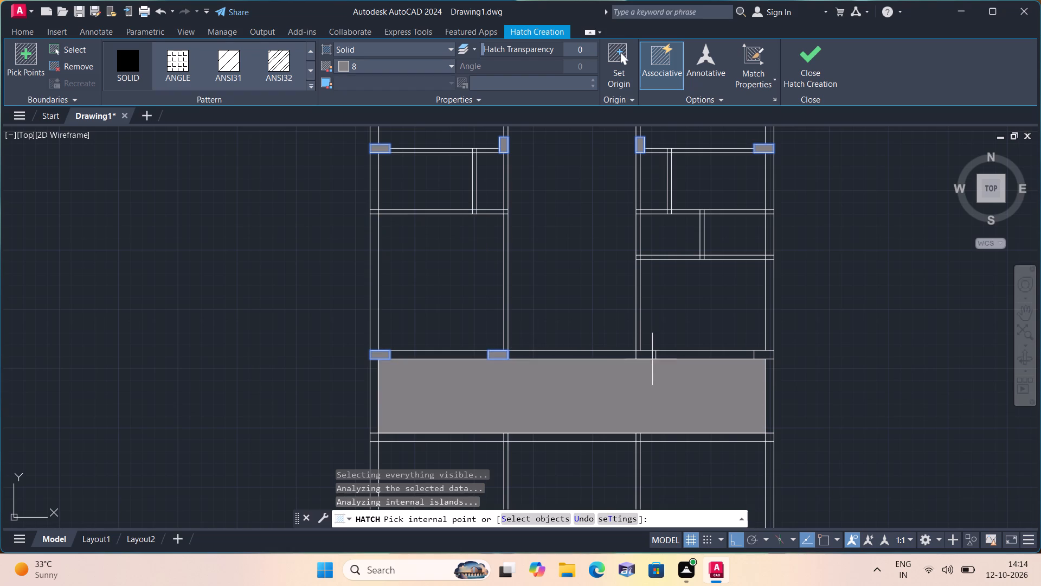
left_click(653, 347)
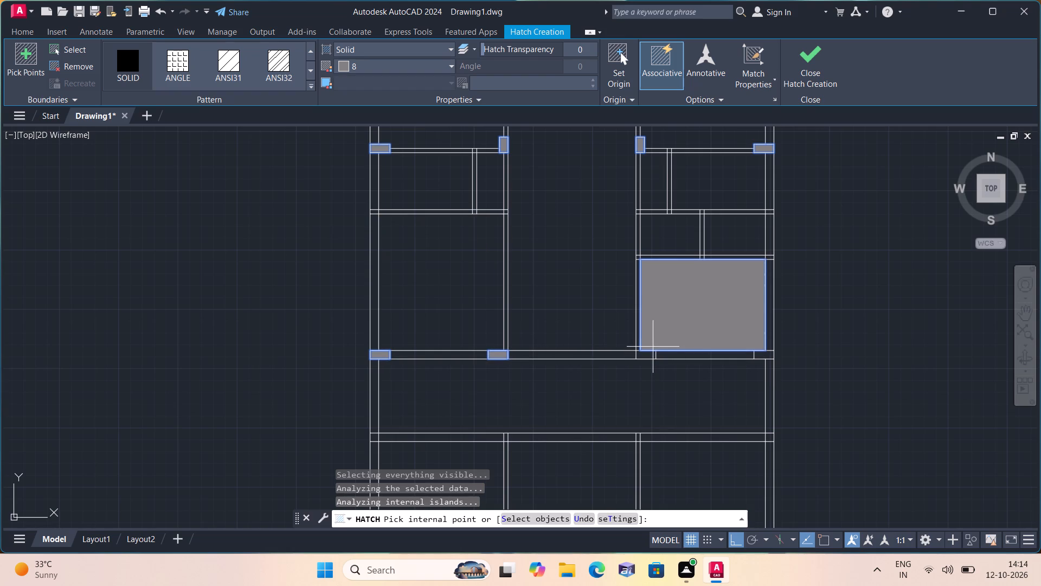
scroll(648, 356, "up", 2)
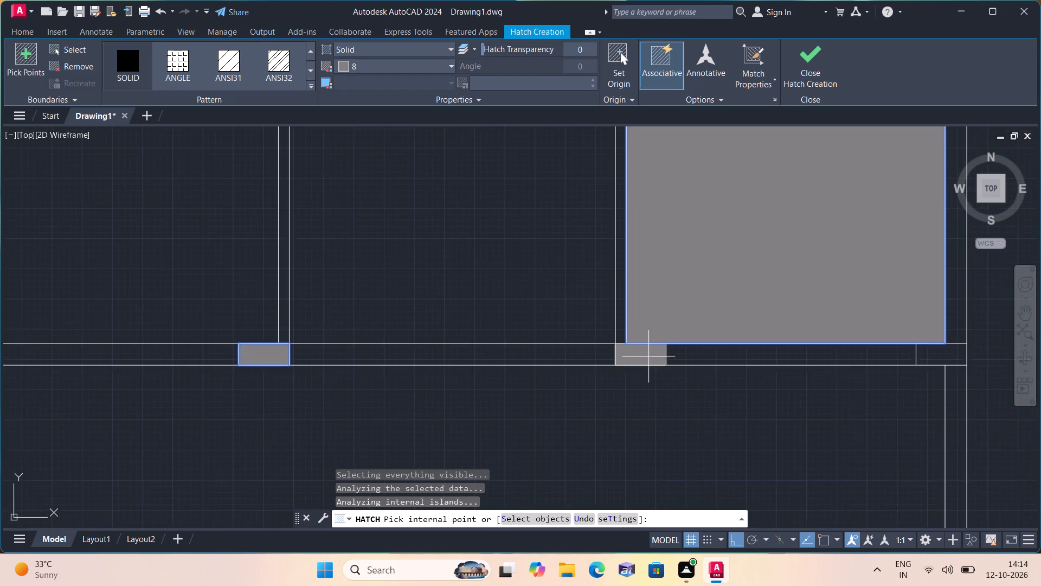
scroll(648, 356, "up", 1)
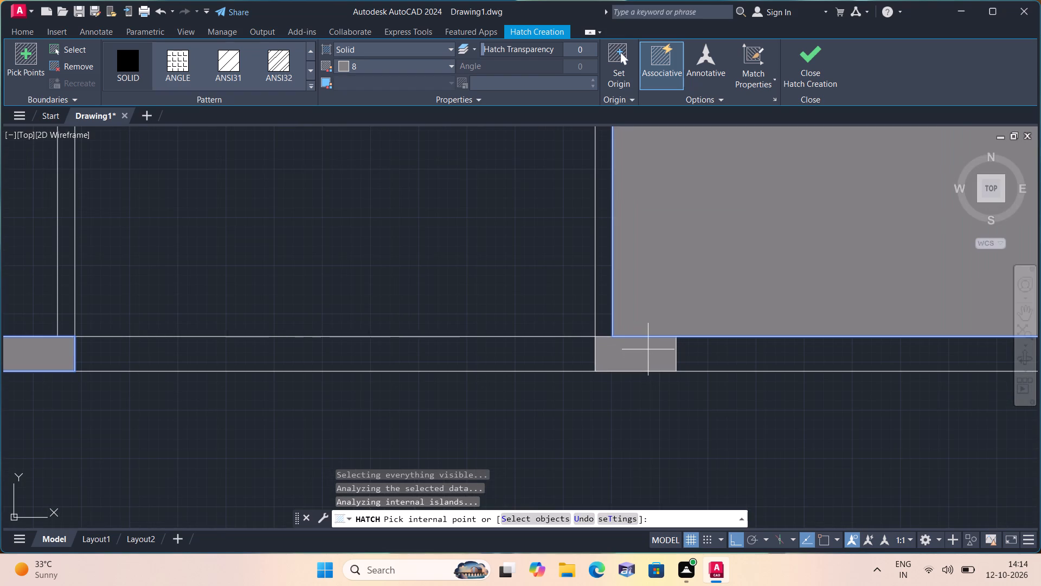
left_click(648, 348)
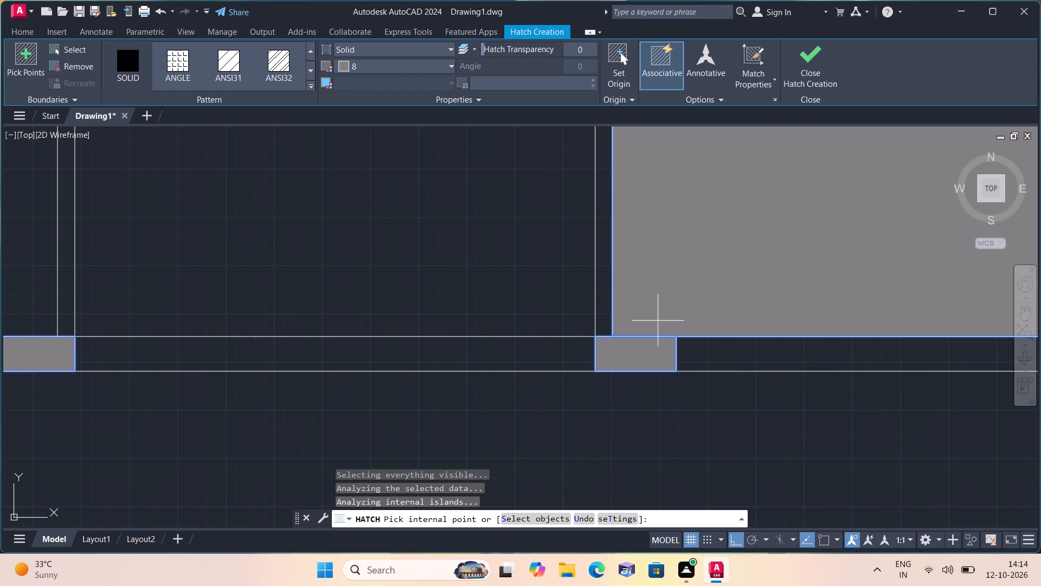
key("t")
key("Escape")
Trim away the solid hatch filling the room directly above the right end of that wall.
scroll(633, 317, "down", 2)
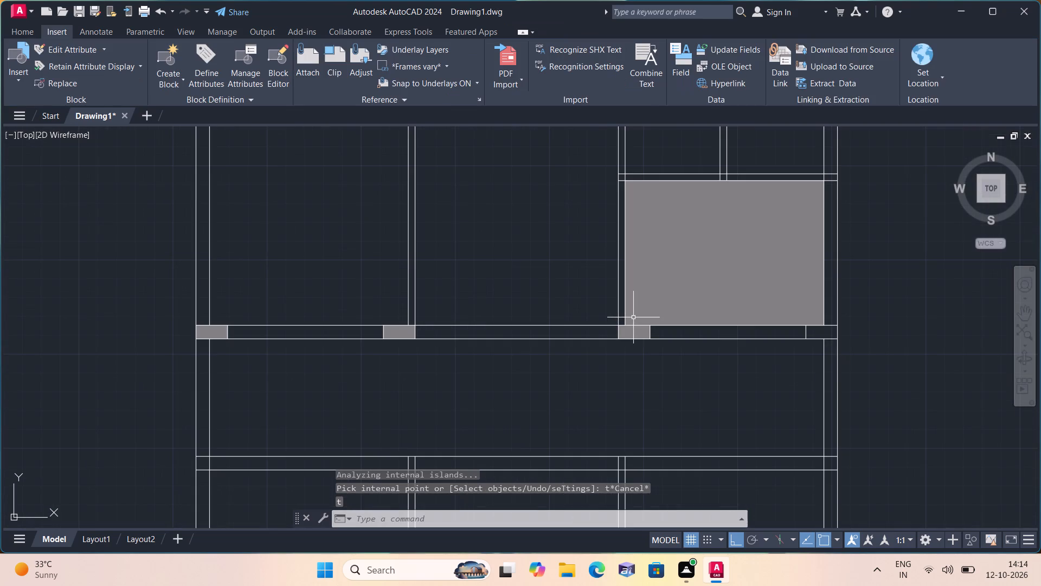
type("trim")
key("space")
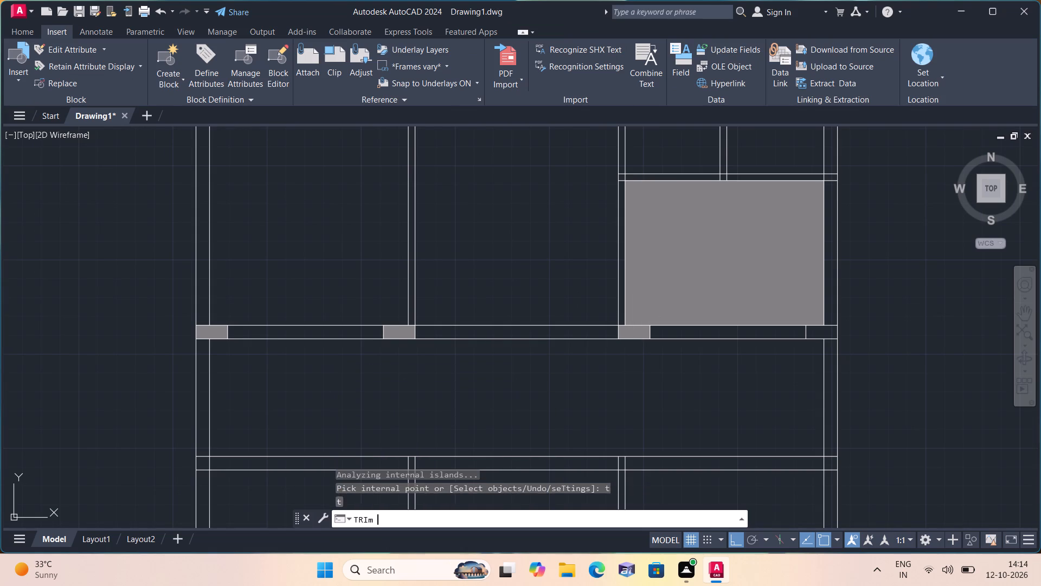
left_click_drag(690, 361, 697, 358)
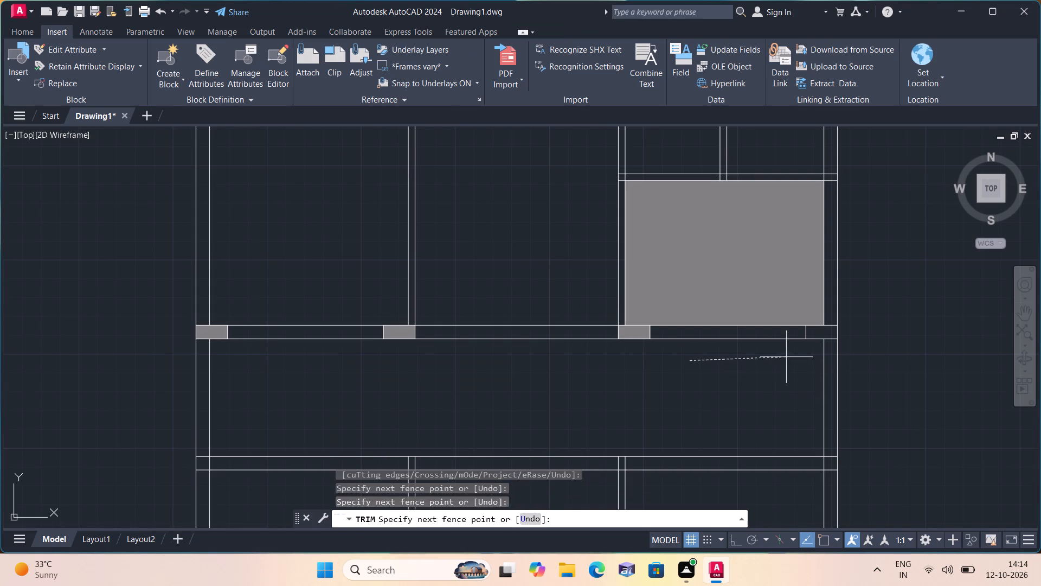
left_click(695, 385)
double_click(702, 302)
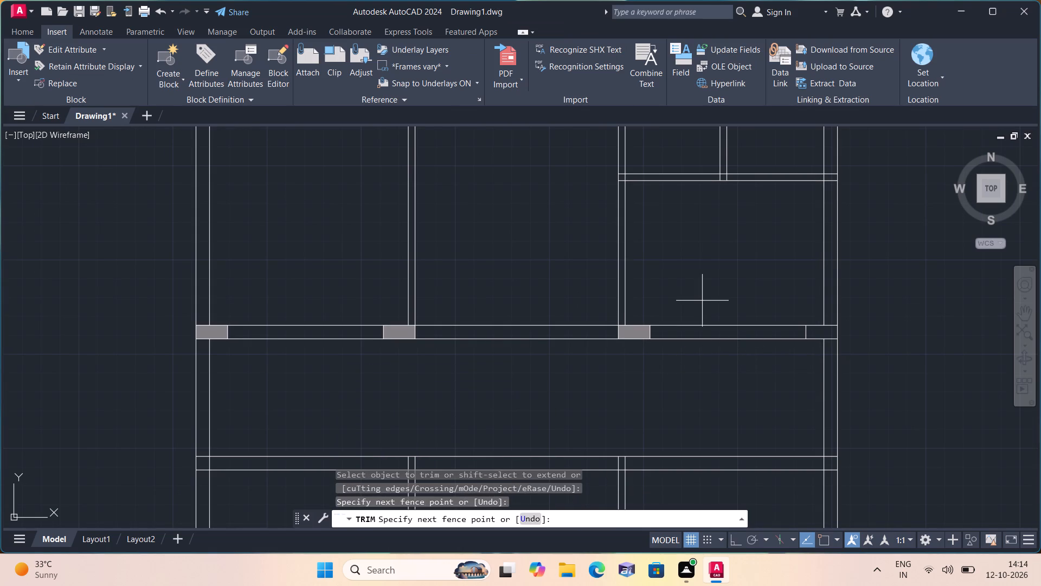
key("space")
Fill the rightmost column on the long wall above the central space with a new solid hatch in color 8.
scroll(702, 297, "down", 2)
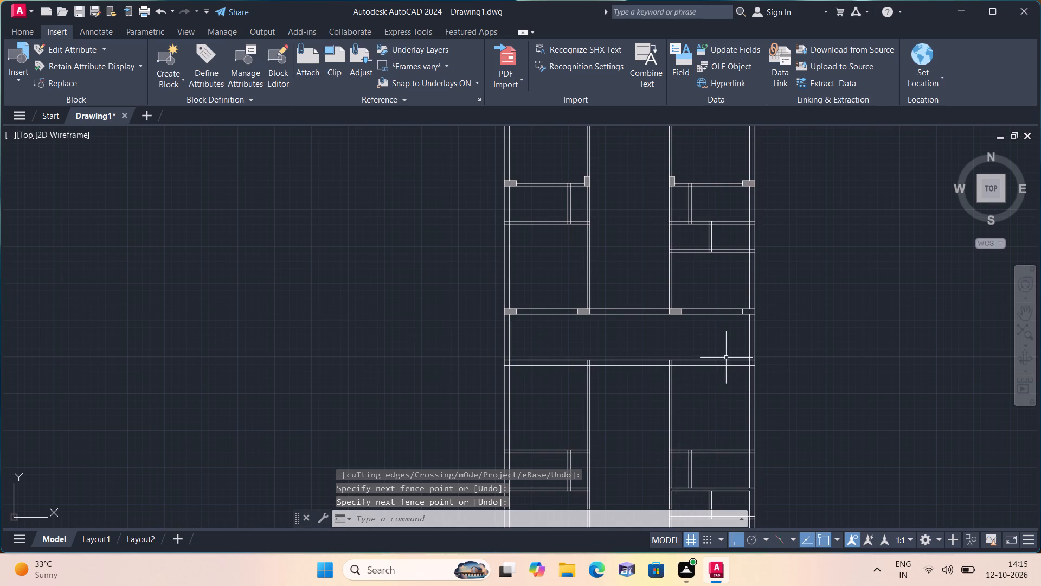
scroll(747, 328, "up", 1)
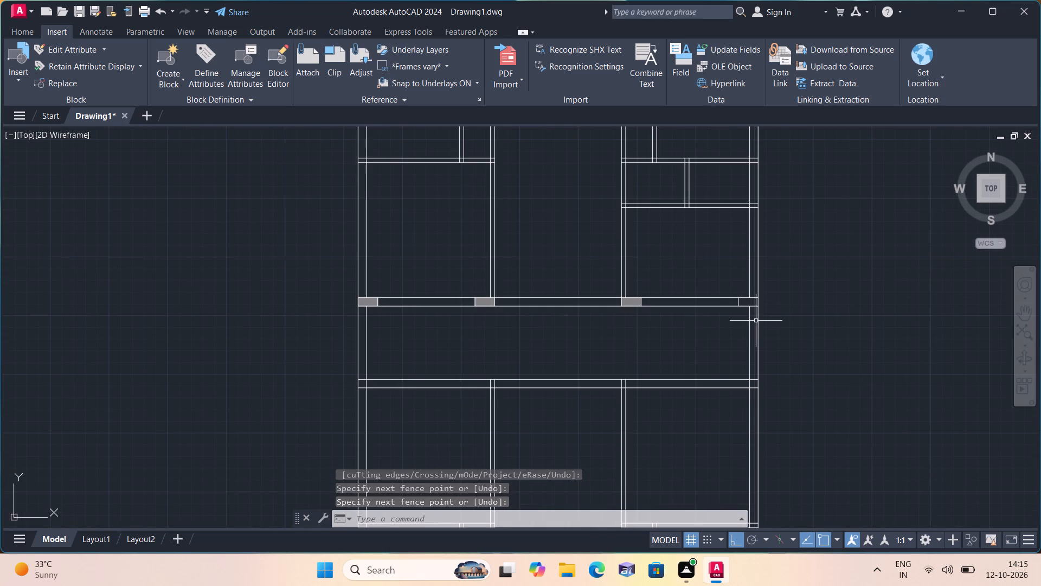
key("h")
key("space")
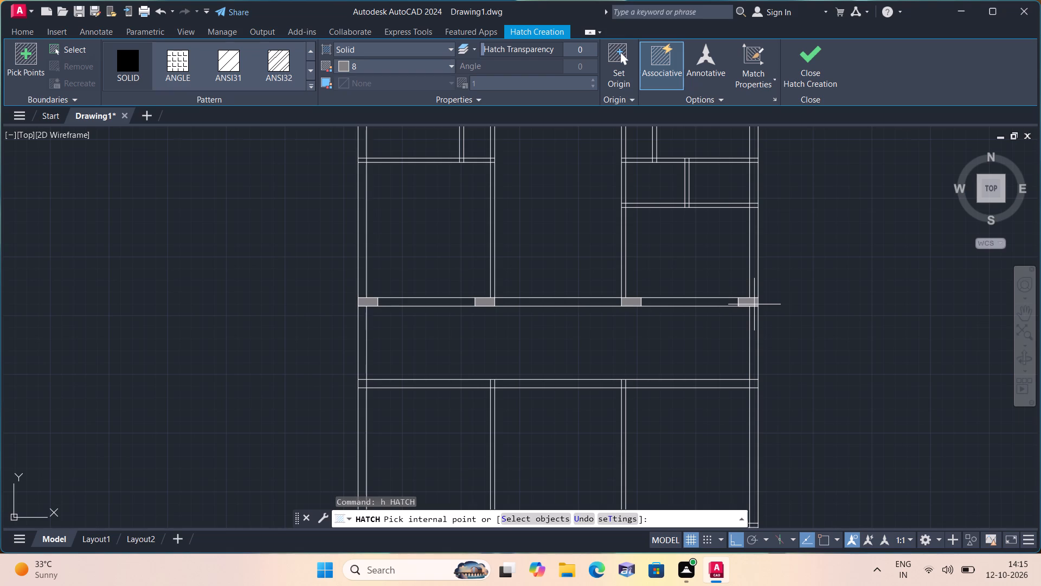
left_click(754, 304)
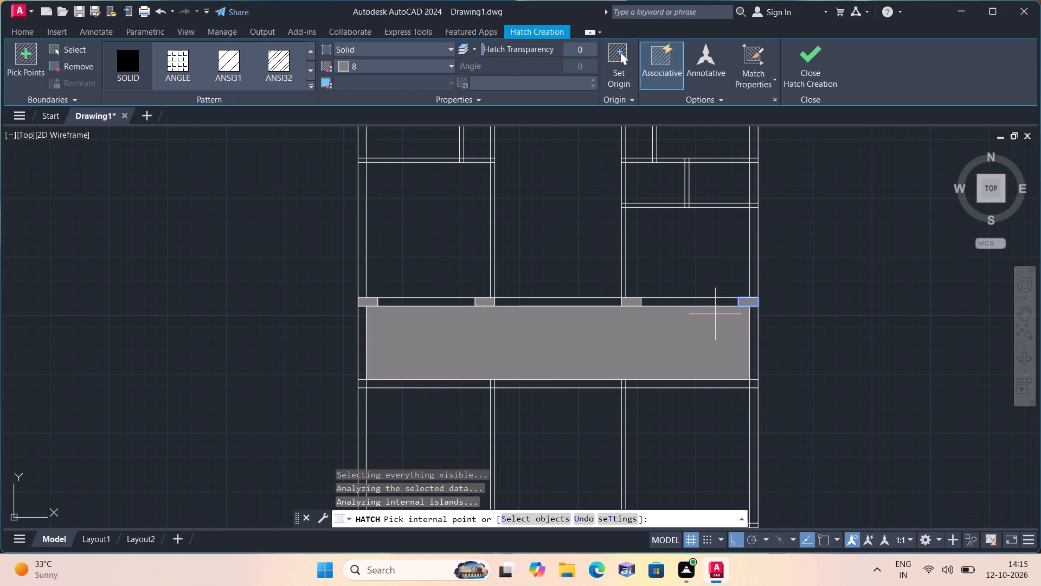
key("Escape")
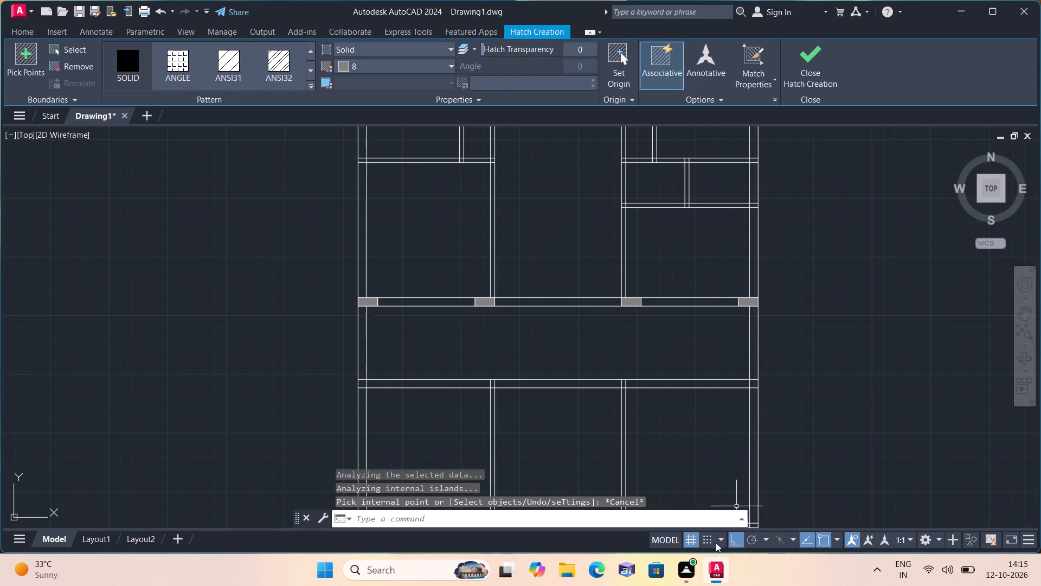
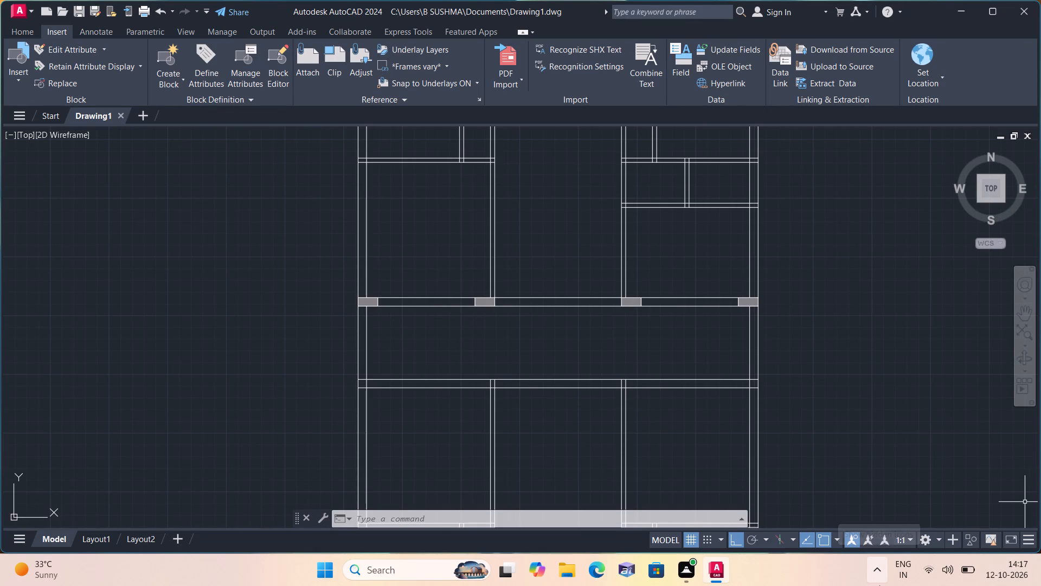
At the plan's bottom-left corner, draw a line 1' along the wall from the inside corner, continuing straight across the bottom wall.
scroll(879, 585, "up", 2)
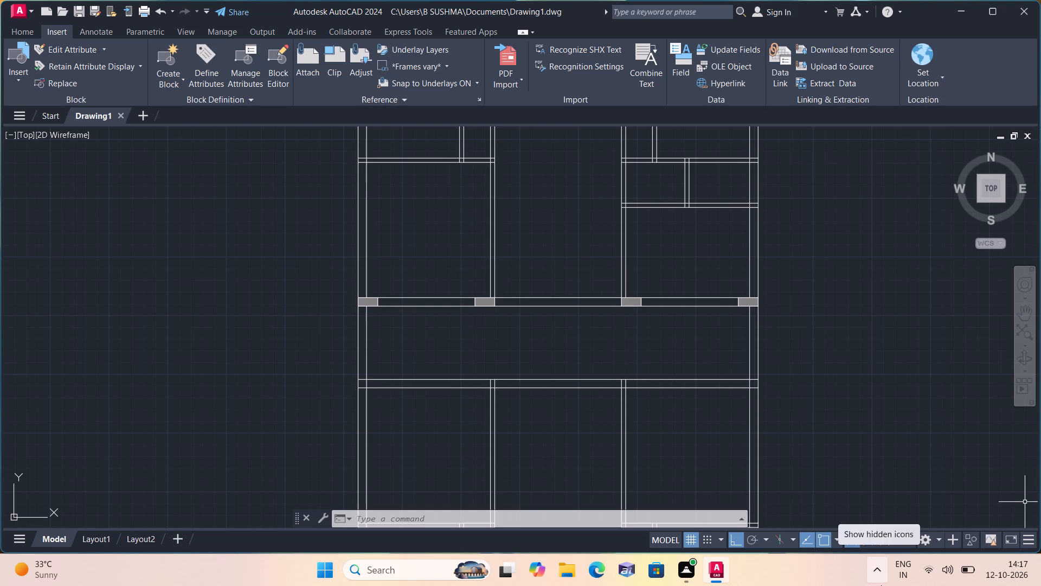
scroll(377, 564, "down", 1)
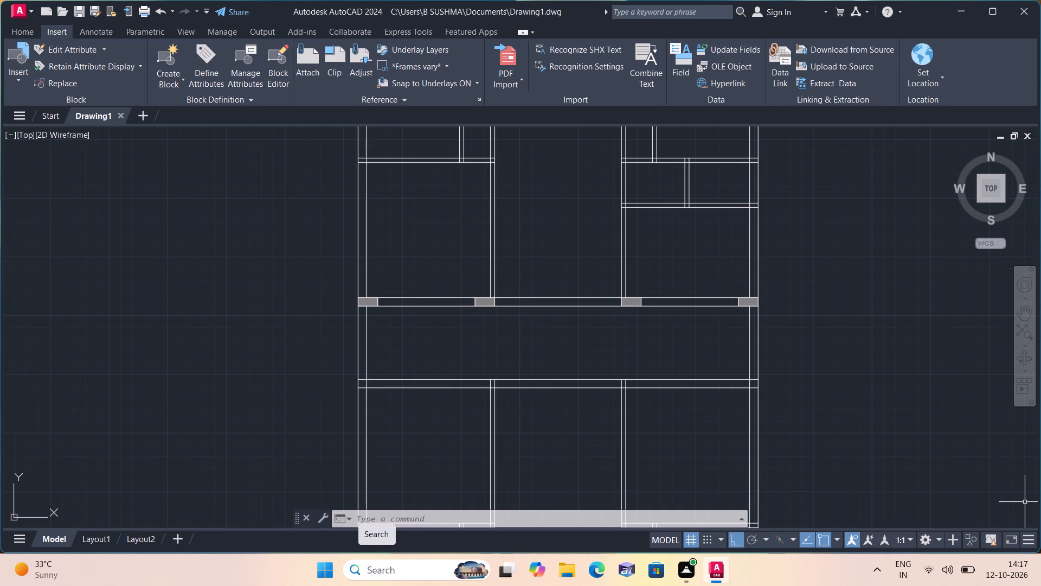
scroll(437, 558, "down", 1)
middle_click_drag(557, 466, 529, 419)
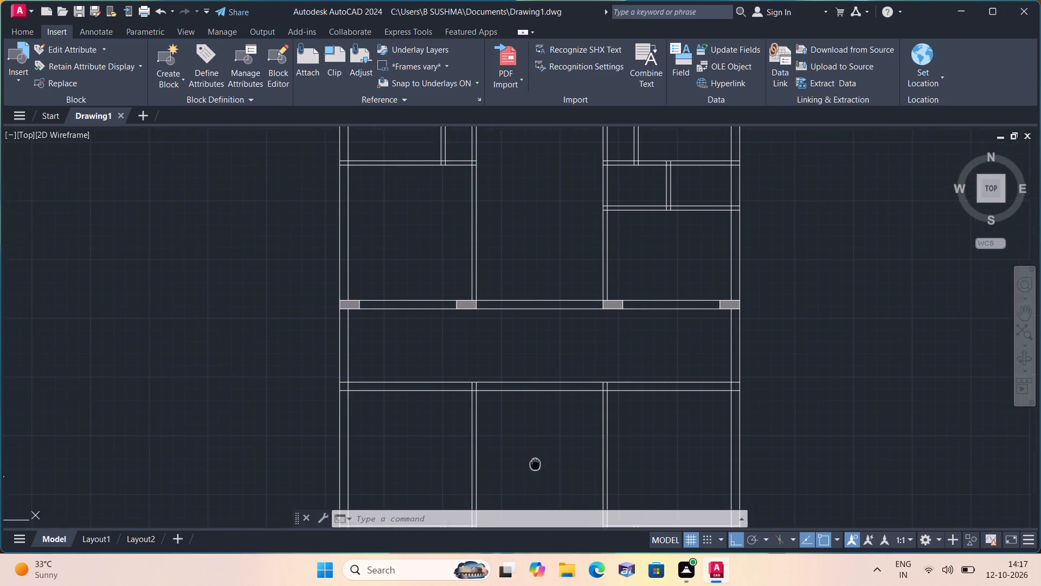
middle_click_drag(529, 419, 539, 390)
scroll(530, 416, "down", 1)
middle_click_drag(538, 455, 534, 330)
scroll(521, 381, "down", 1)
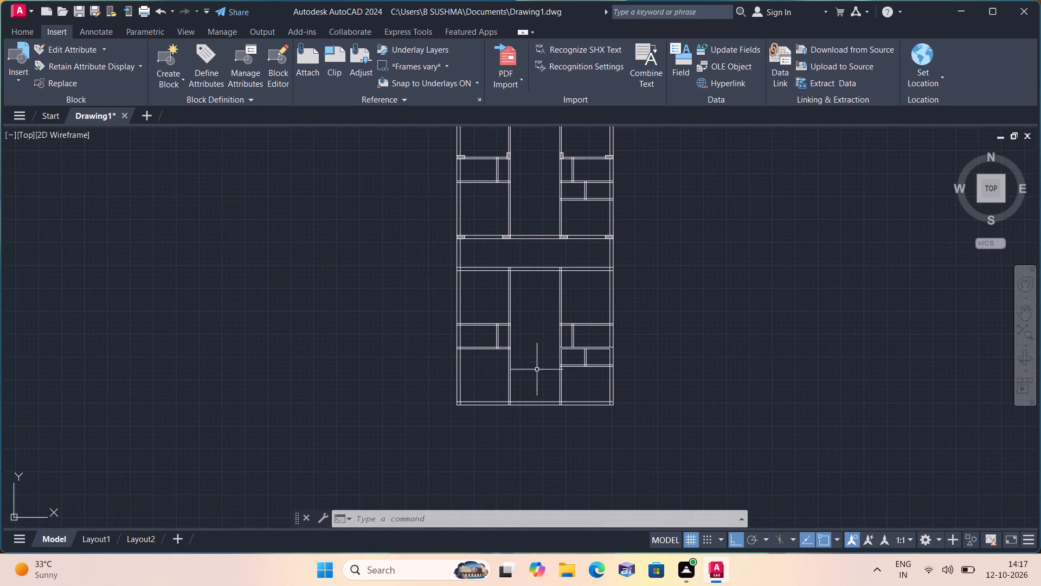
scroll(545, 406, "up", 1)
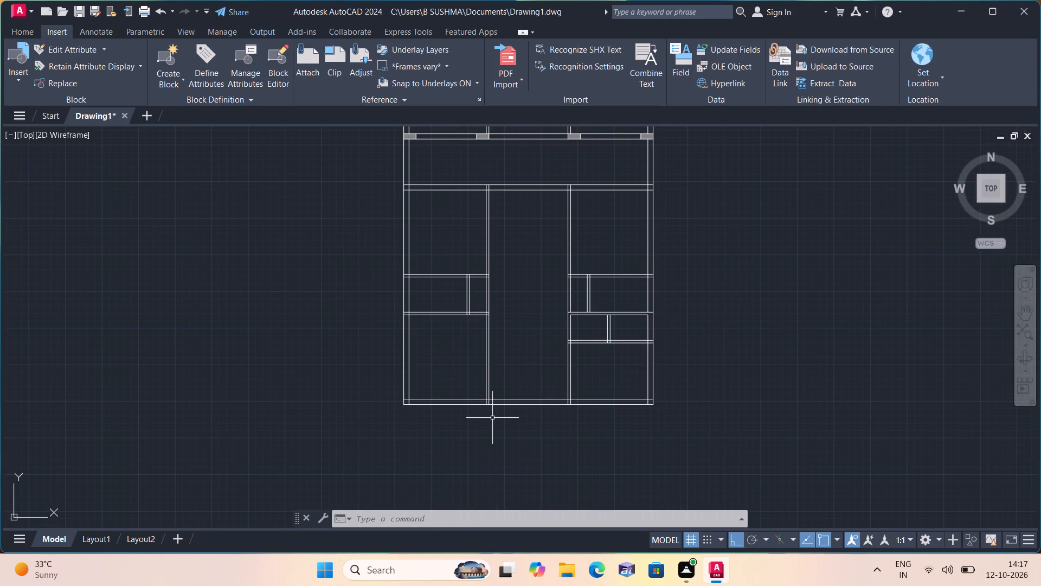
type("l")
key("space")
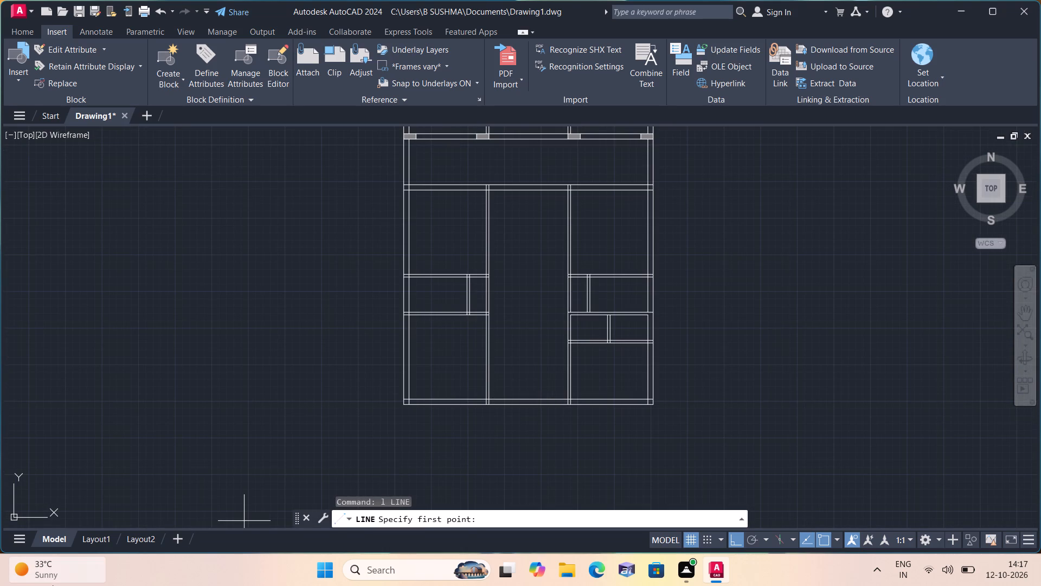
scroll(55, 574, "up", 1)
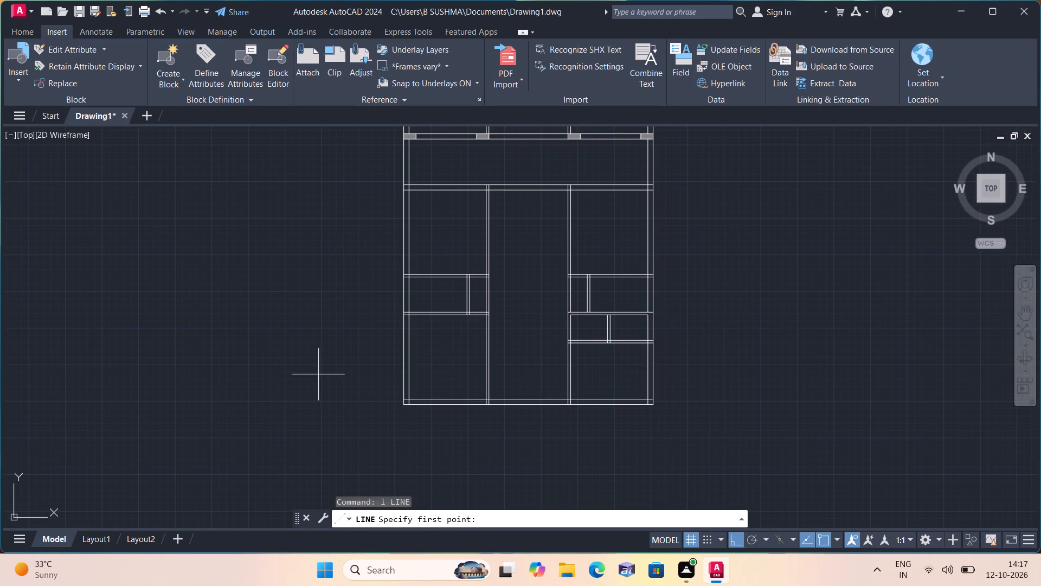
scroll(442, 393, "up", 3)
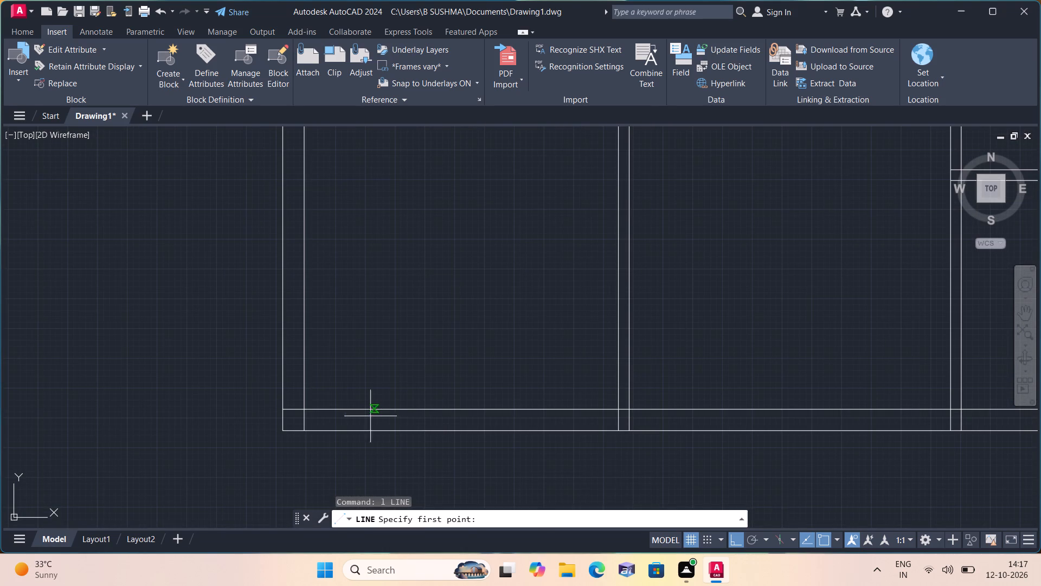
left_click(307, 411)
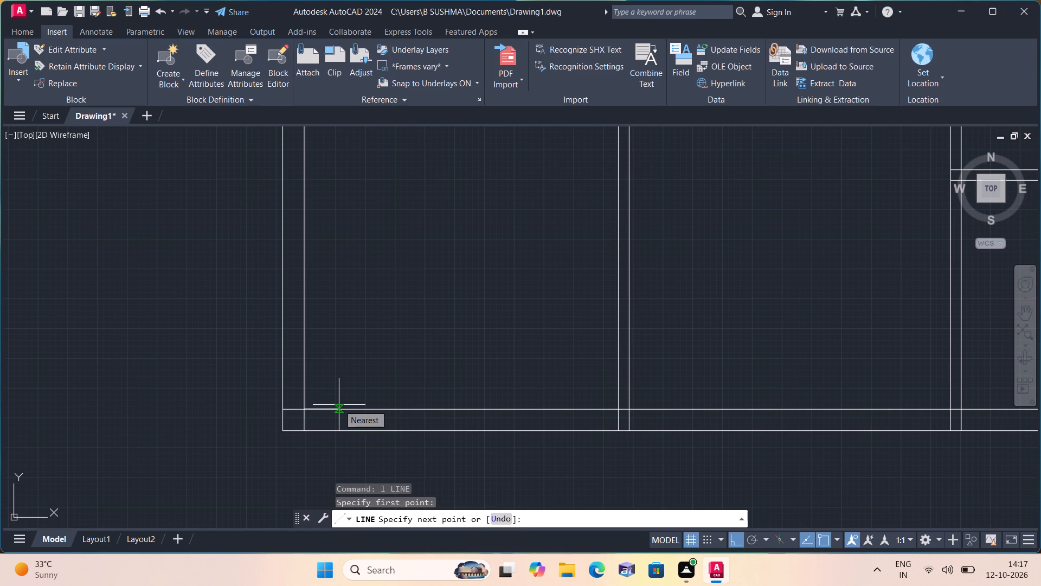
key("1")
key("apostrophe")
key("space")
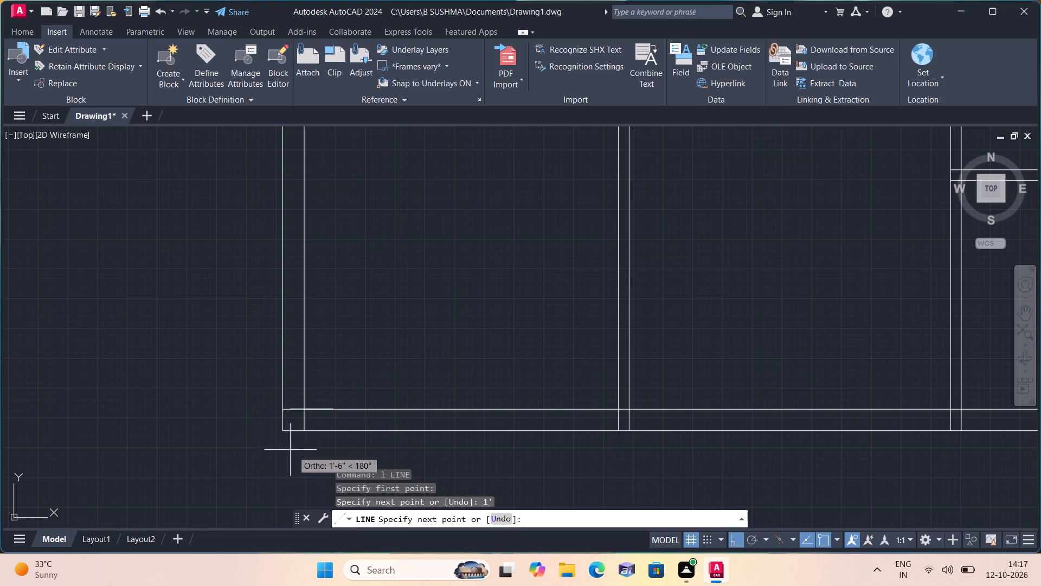
left_click(332, 432)
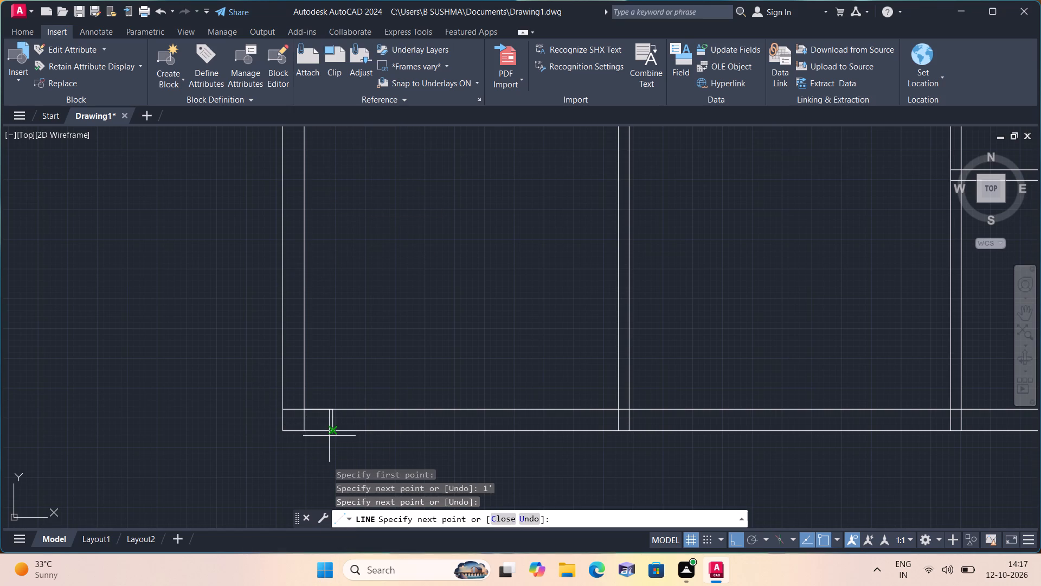
key("space")
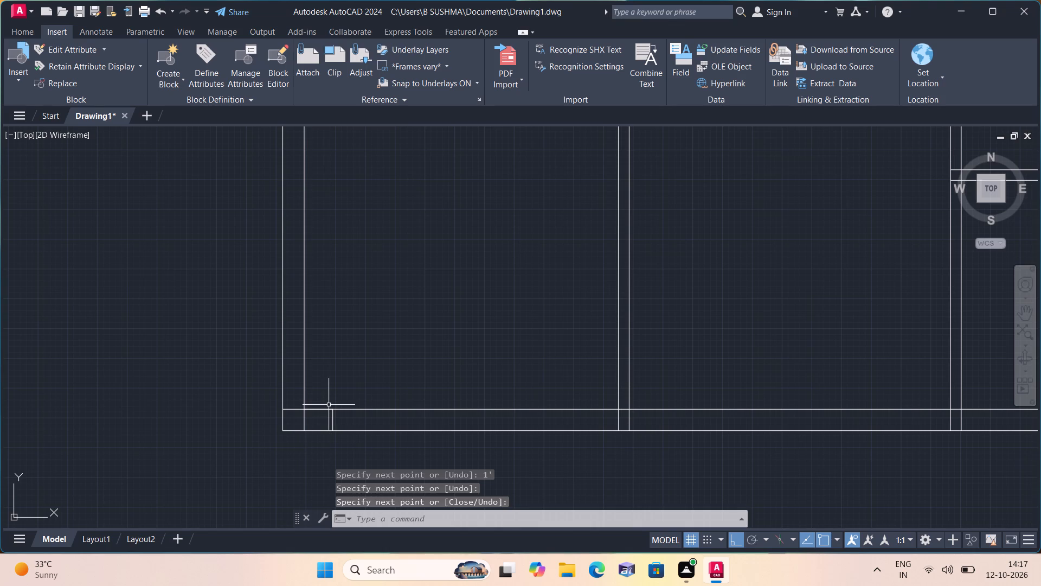
Erase the 1' construction line beside the bottom-left corner, keeping the line across the wall.
left_click(329, 411)
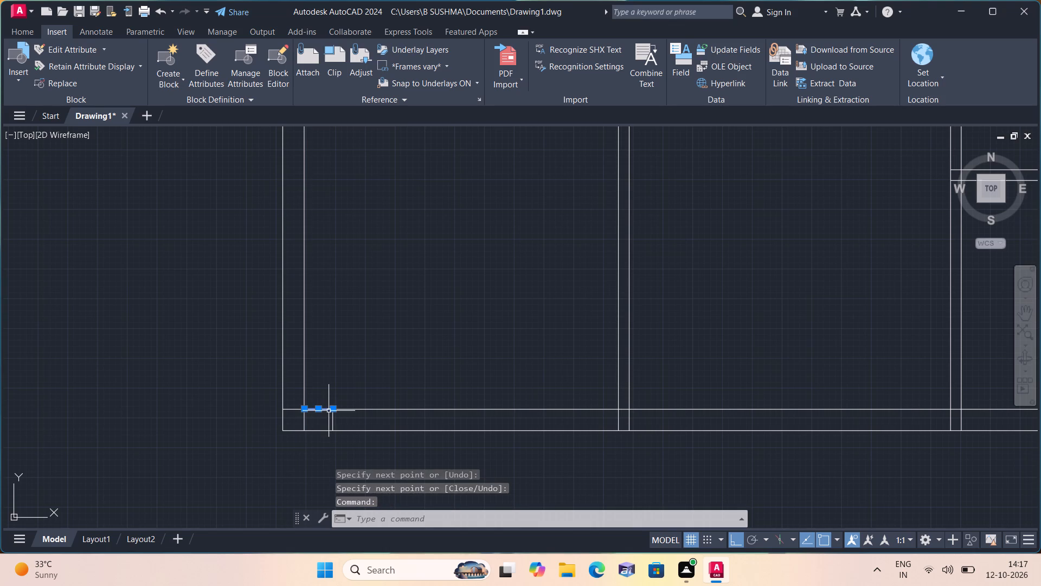
key("Delete")
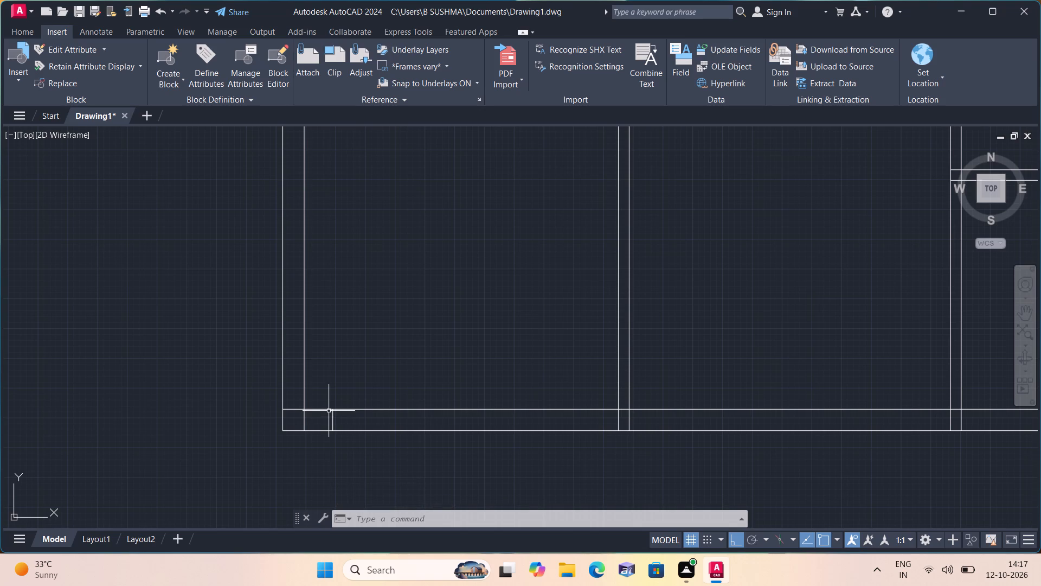
Trim the inner face line of the left outer wall where it crosses the bottom-left corner column.
right_click(0, 585)
right_click(2, 583)
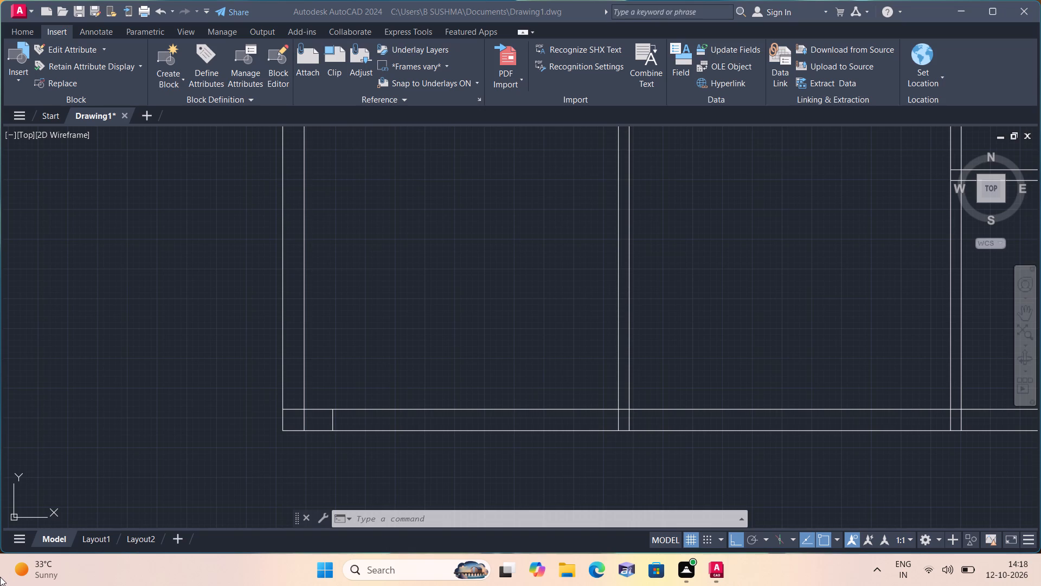
left_click(21, 31)
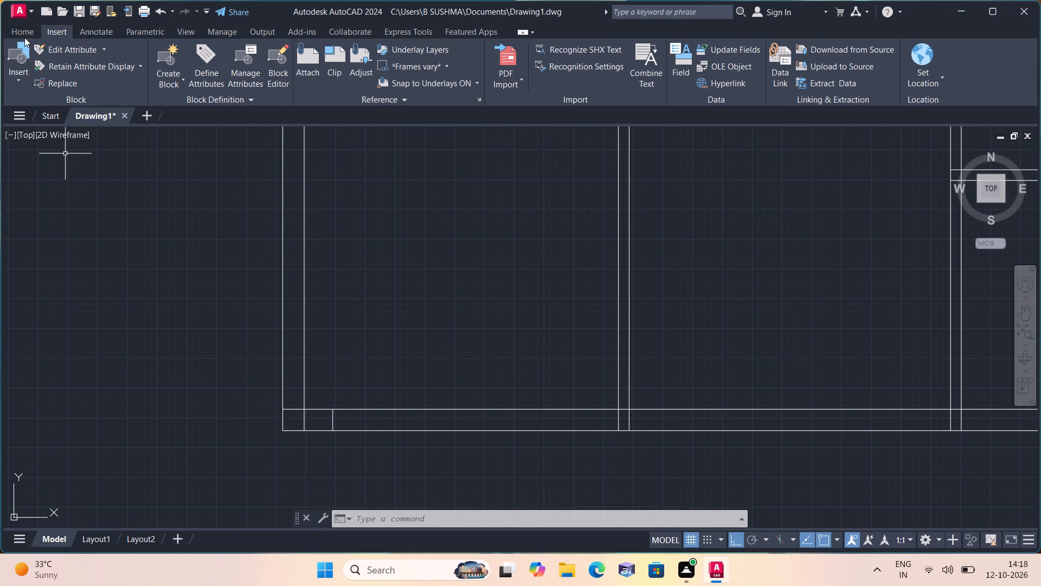
left_click(25, 29)
middle_click_drag(351, 209, 351, 257)
middle_click_drag(395, 288, 394, 288)
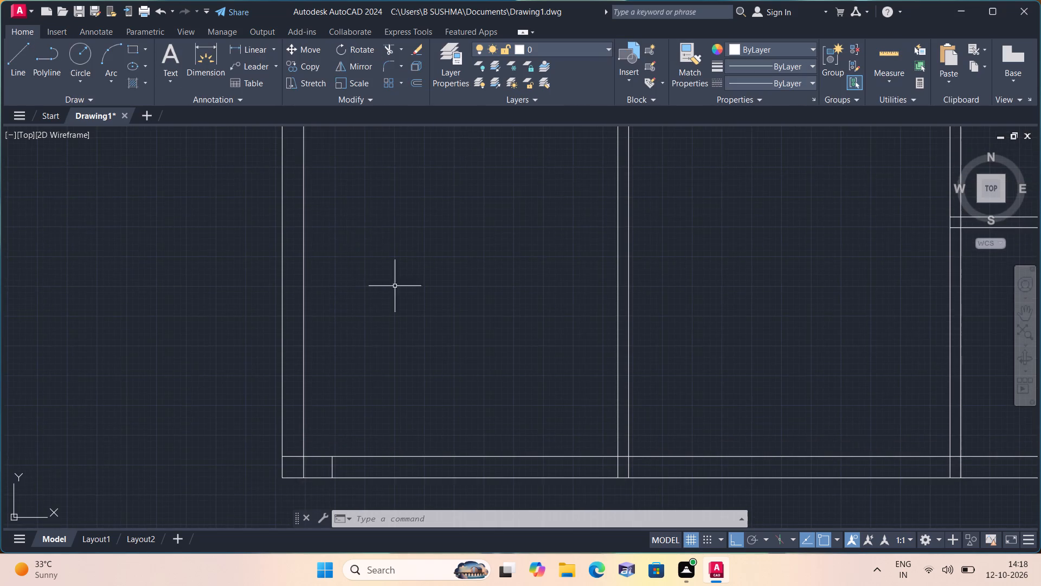
middle_click_drag(394, 288, 369, 249)
type("tr")
type("im")
key("space")
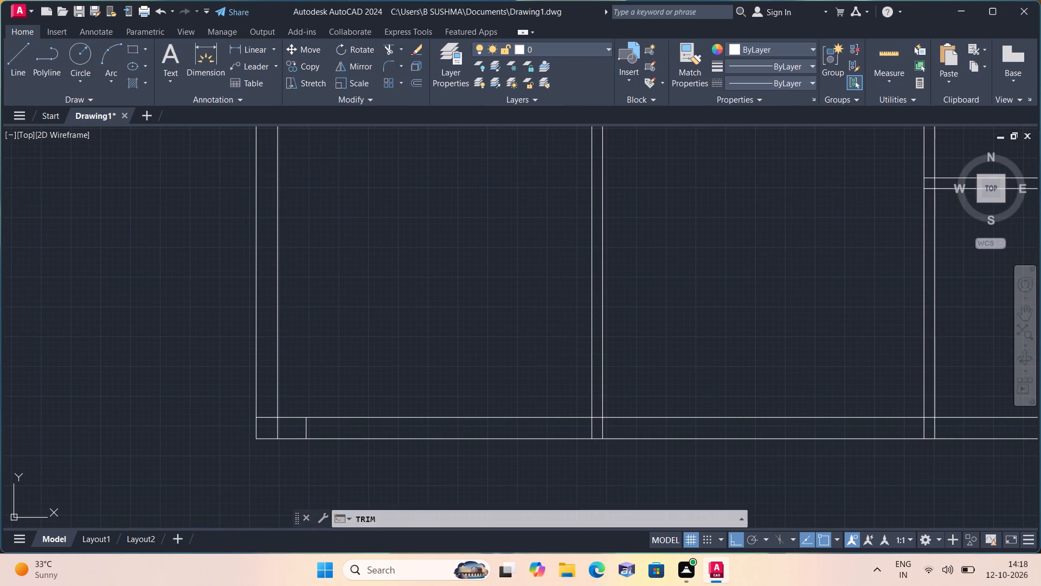
left_click(279, 429)
key("space")
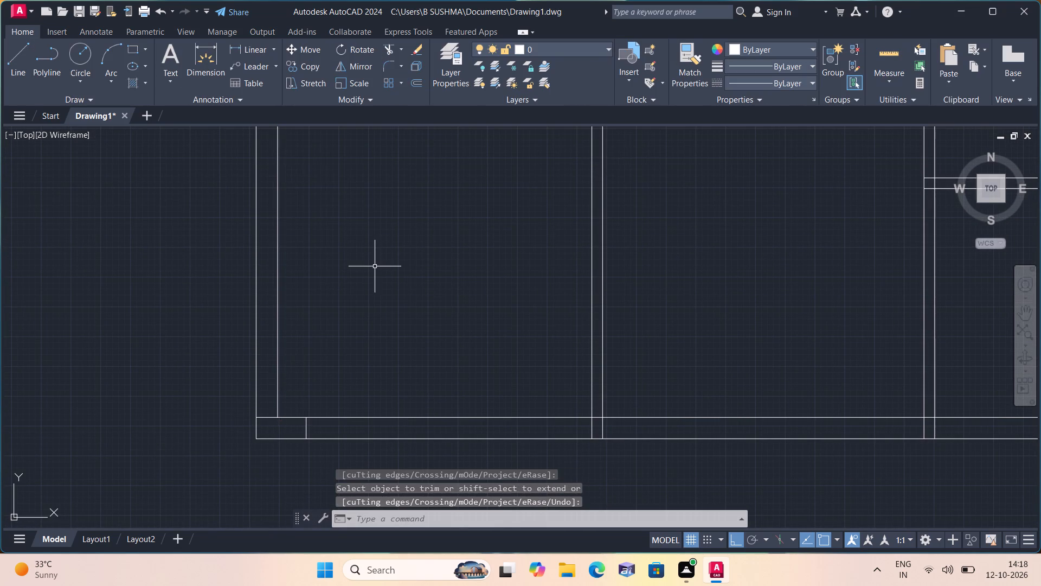
From the left inner wall's junction with the bottom wall, draw lines 4.5" and 1' leftward, continuing straight across the bottom wall.
key("l")
key("space")
scroll(385, 306, "down", 1)
middle_click_drag(397, 303, 346, 331)
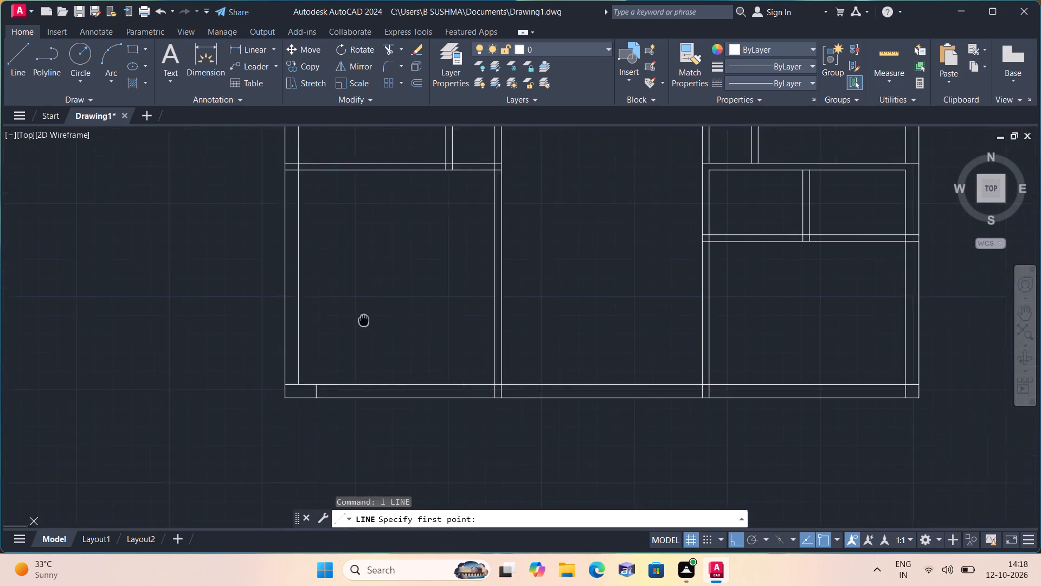
middle_click_drag(346, 331, 331, 334)
scroll(438, 422, "up", 2)
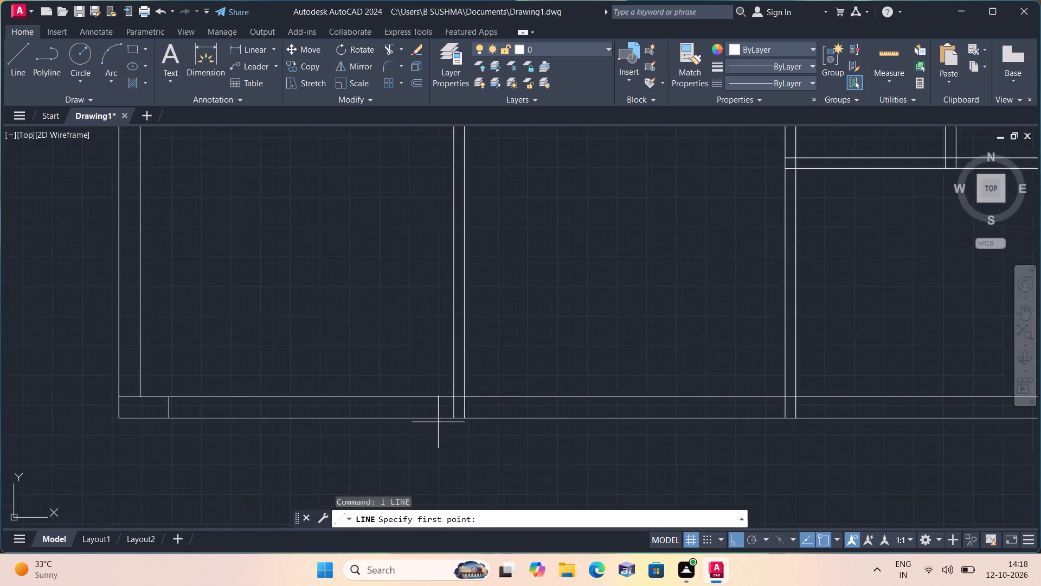
left_click(463, 380)
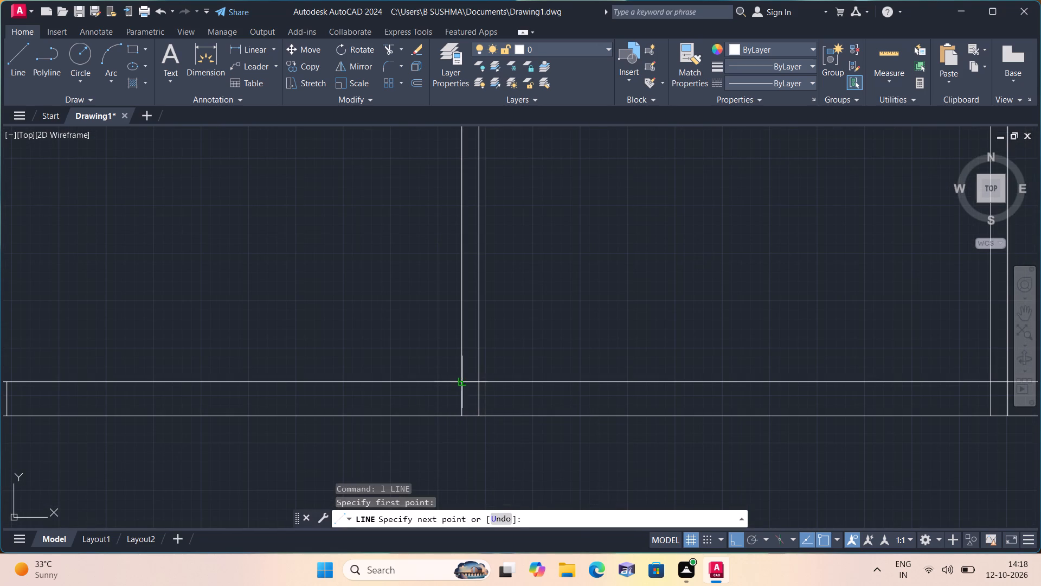
type("4.5\"")
key("space")
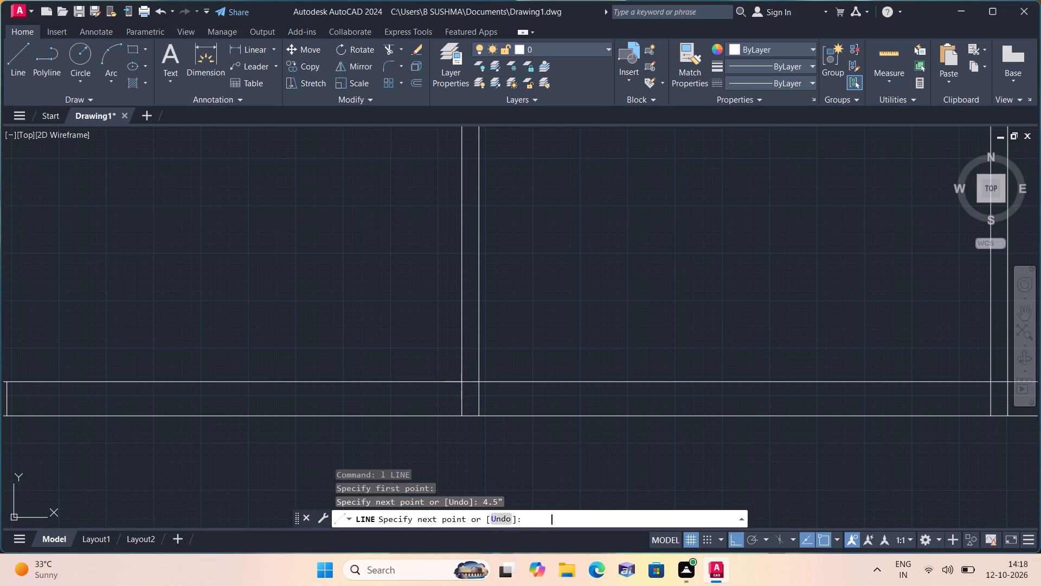
type("1'")
key("space")
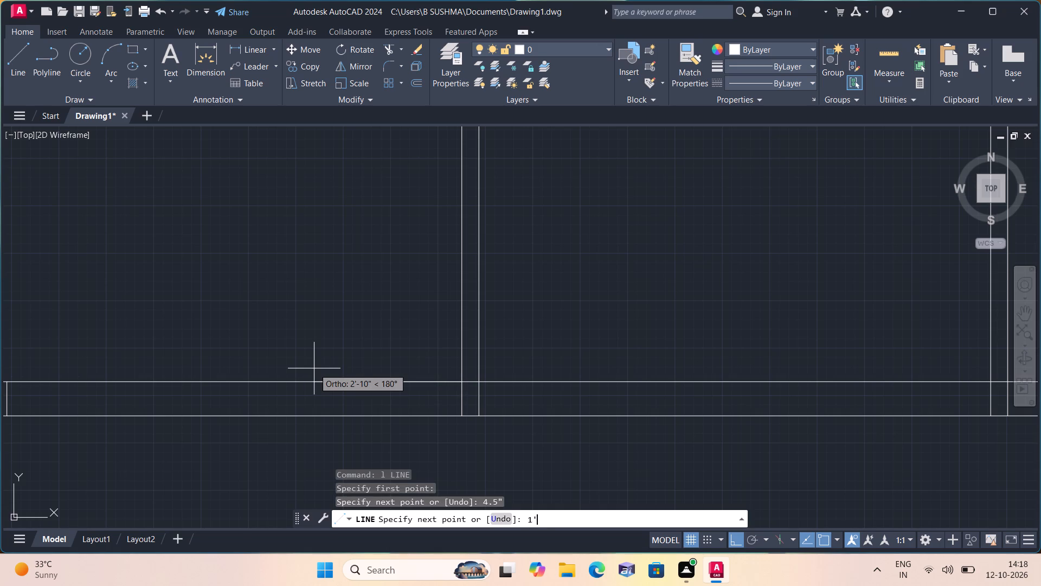
left_click(394, 417)
key("space")
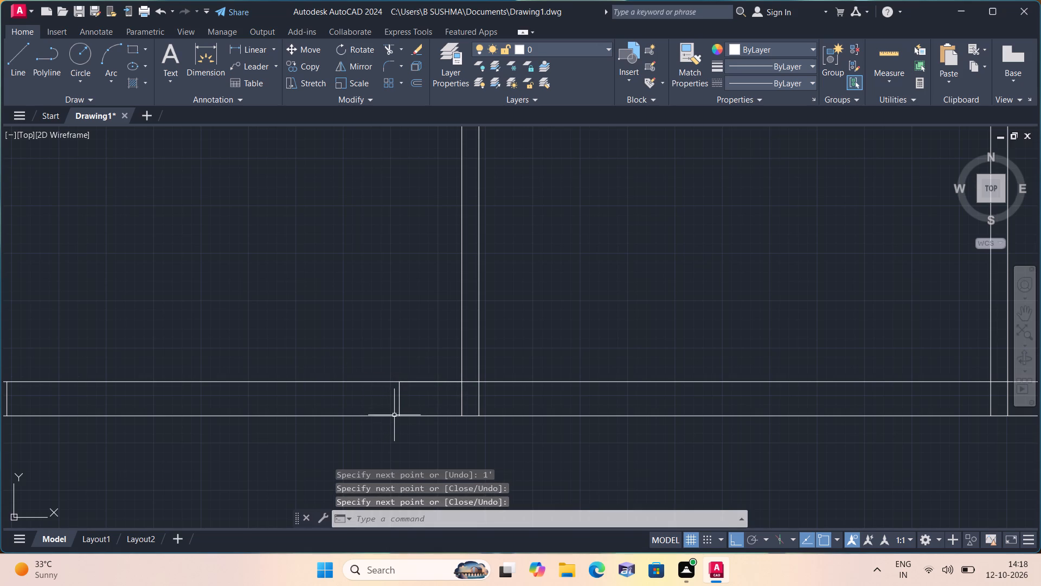
Erase the 4.5" and 1' construction lines beside the left inner wall's bottom junction.
left_click(416, 383)
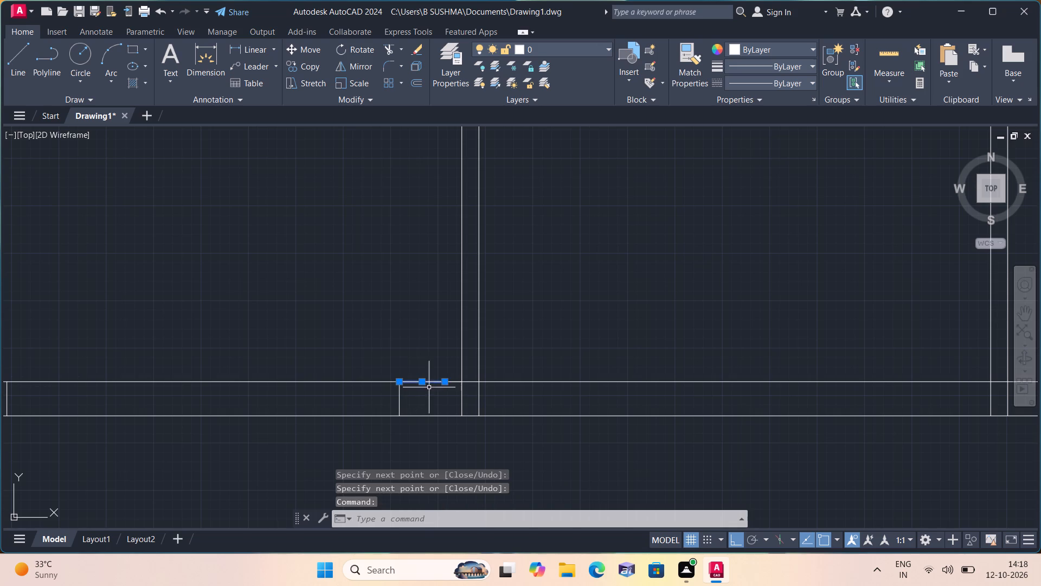
scroll(451, 385, "up", 2)
left_click(454, 380)
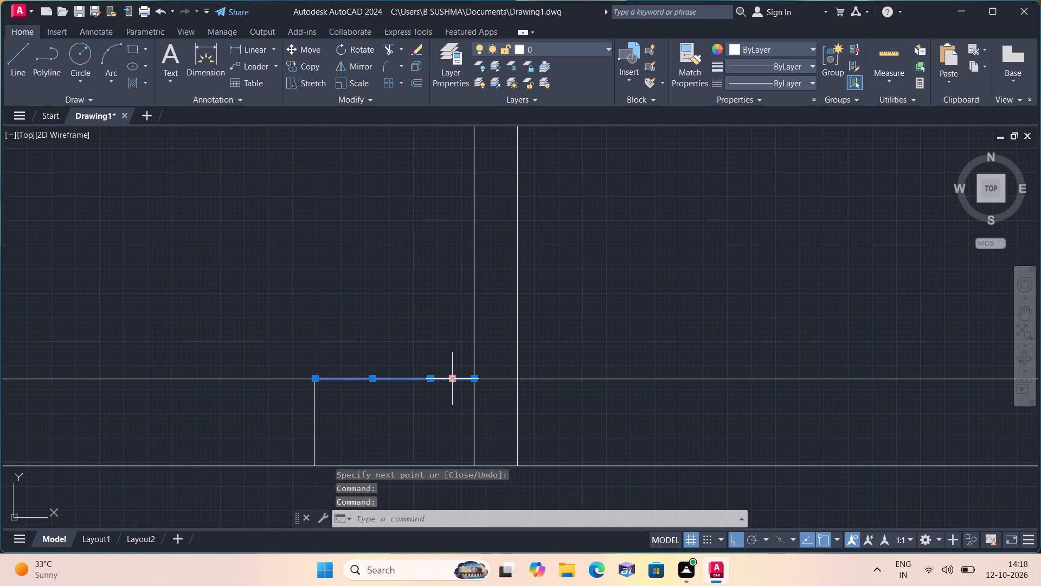
key("Delete")
Trim the left face line of the left inner wall where it crosses the column in the bottom wall.
scroll(455, 378, "down", 3)
middle_click_drag(462, 381, 446, 365)
type("tr")
type("im")
key("space")
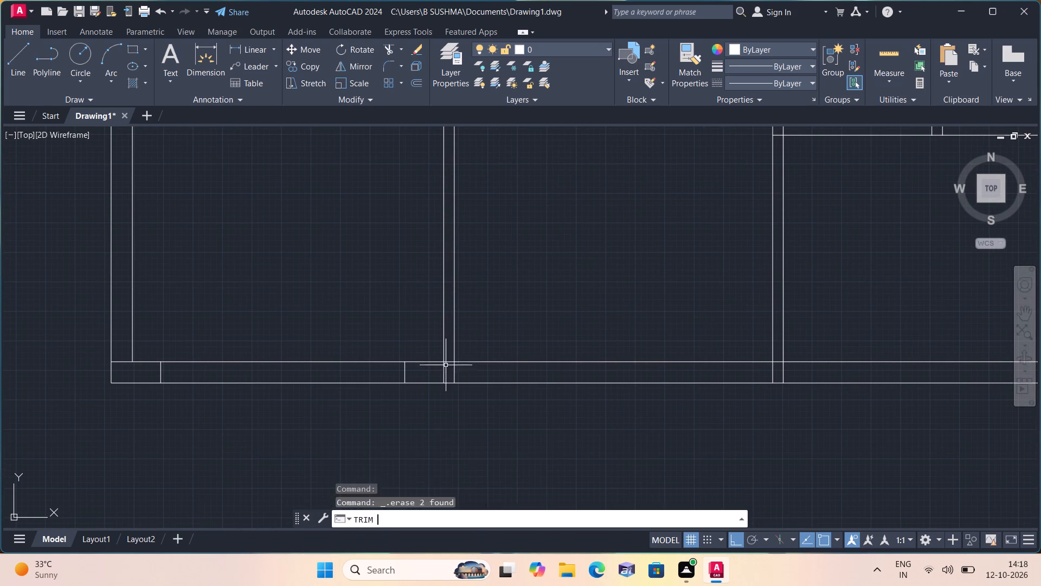
left_click(448, 369)
left_click(440, 369)
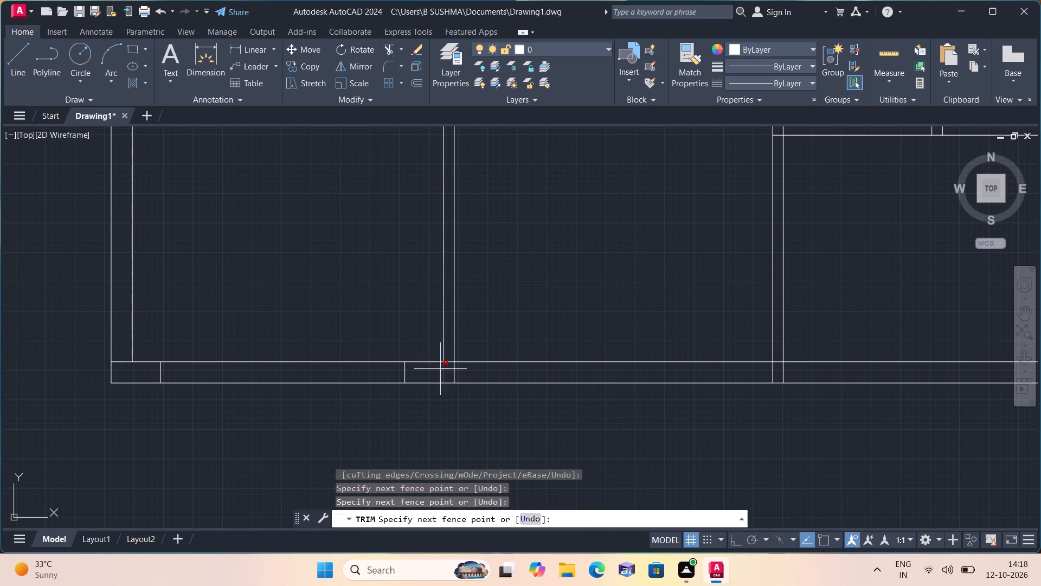
key("space")
From the right inner wall's junction with the bottom wall, draw lines 4.5" and 1' rightward, continuing straight across the bottom wall.
middle_click_drag(498, 378, 430, 398)
scroll(494, 375, "down", 1)
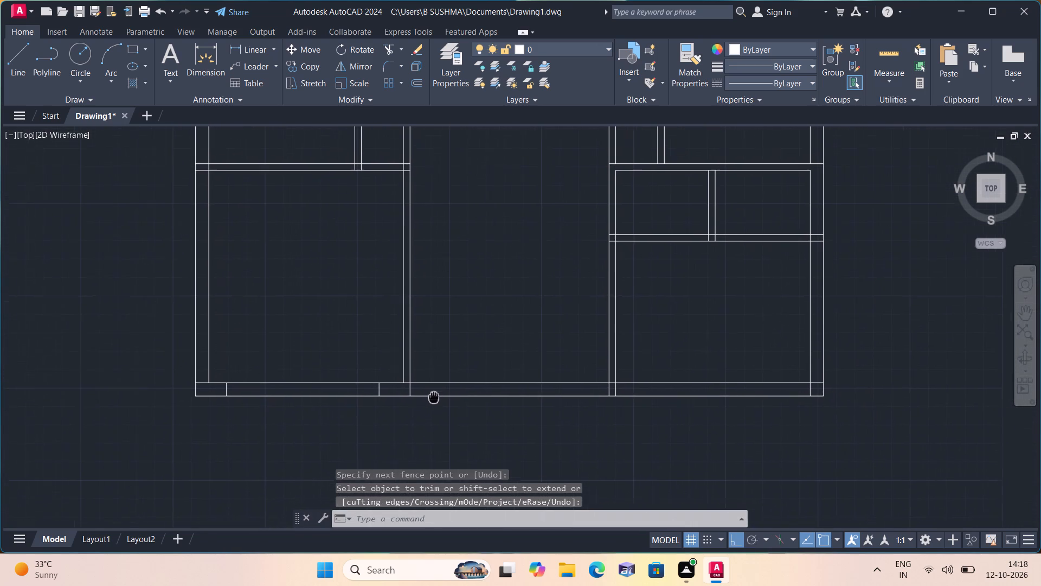
key("l")
key("space")
scroll(561, 394, "up", 1)
middle_click_drag(549, 398, 505, 413)
scroll(545, 399, "down", 1)
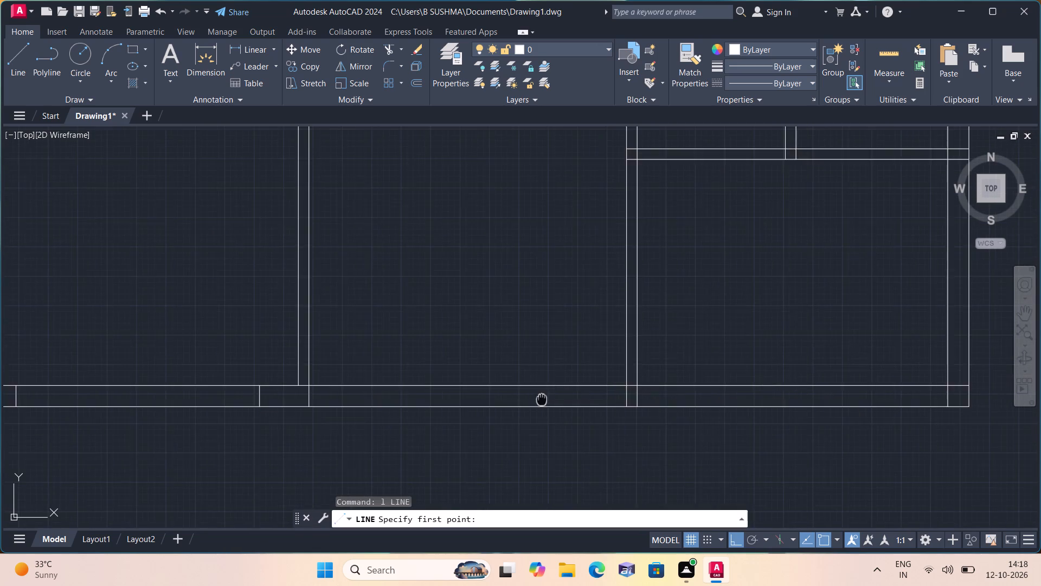
middle_click_drag(505, 413, 462, 425)
scroll(473, 424, "up", 1)
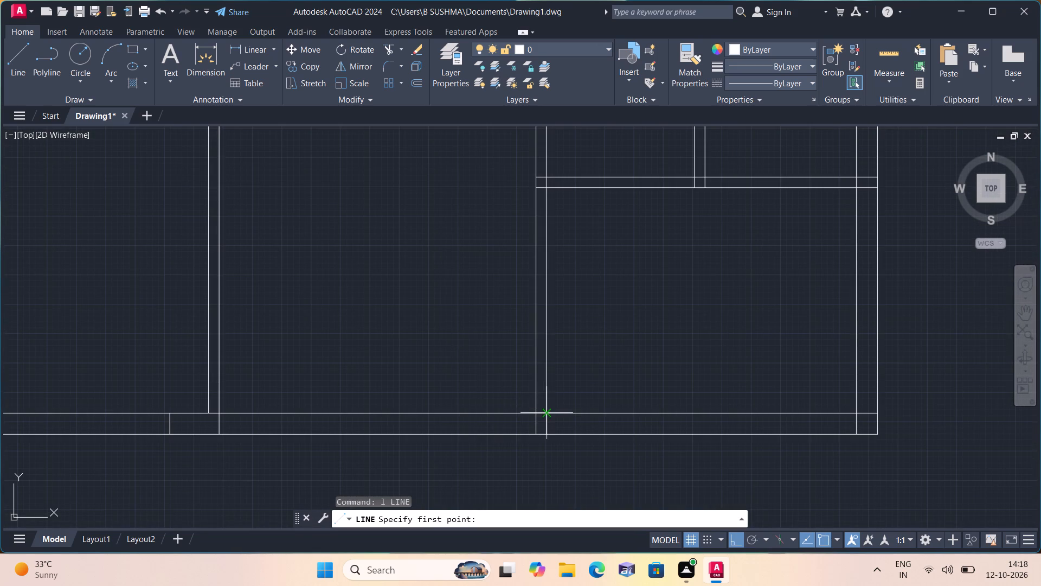
left_click(547, 413)
key("4")
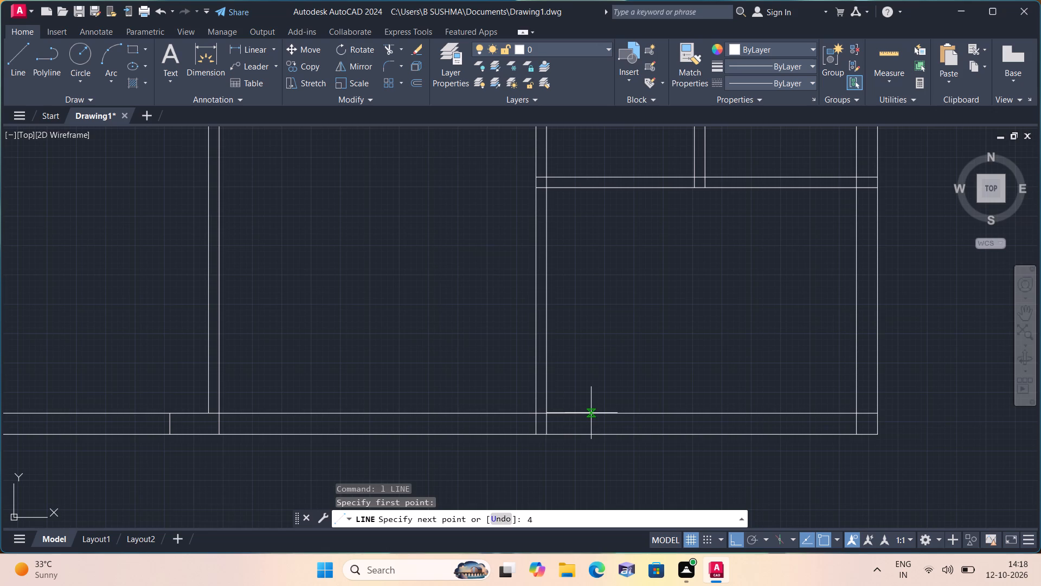
key("period")
key("5")
key("shift+quotedbl")
key("space")
key("1")
type("'")
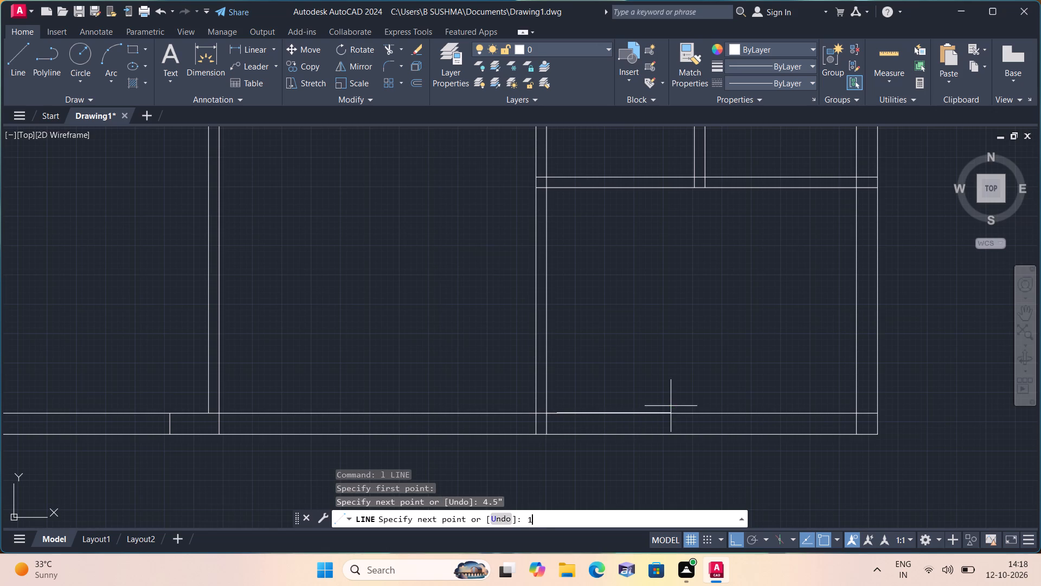
key("space")
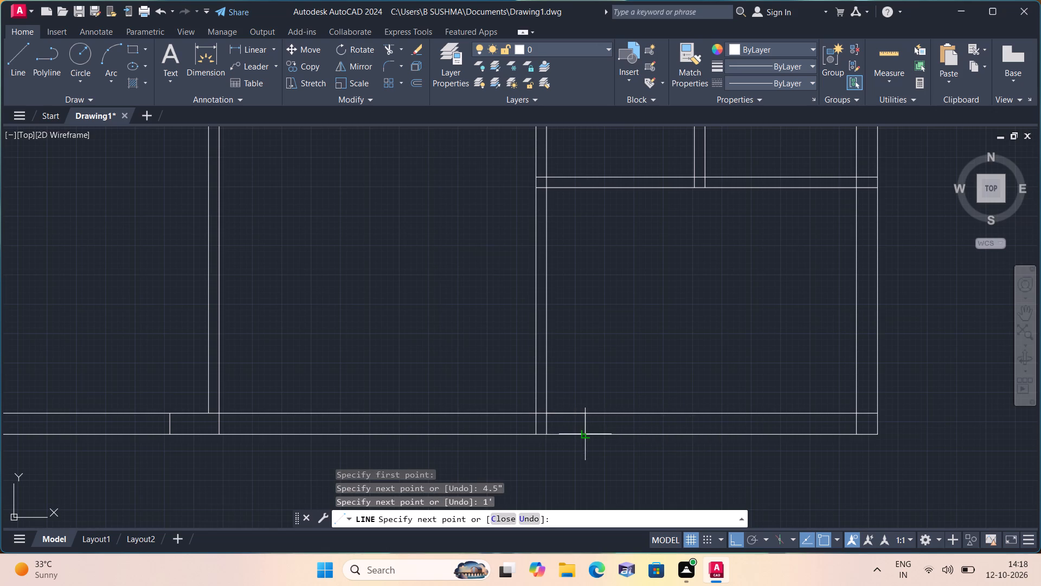
left_click(587, 435)
key("space")
Erase the 4.5" and 1' construction lines beside the right inner wall's bottom junction.
scroll(565, 411, "up", 1)
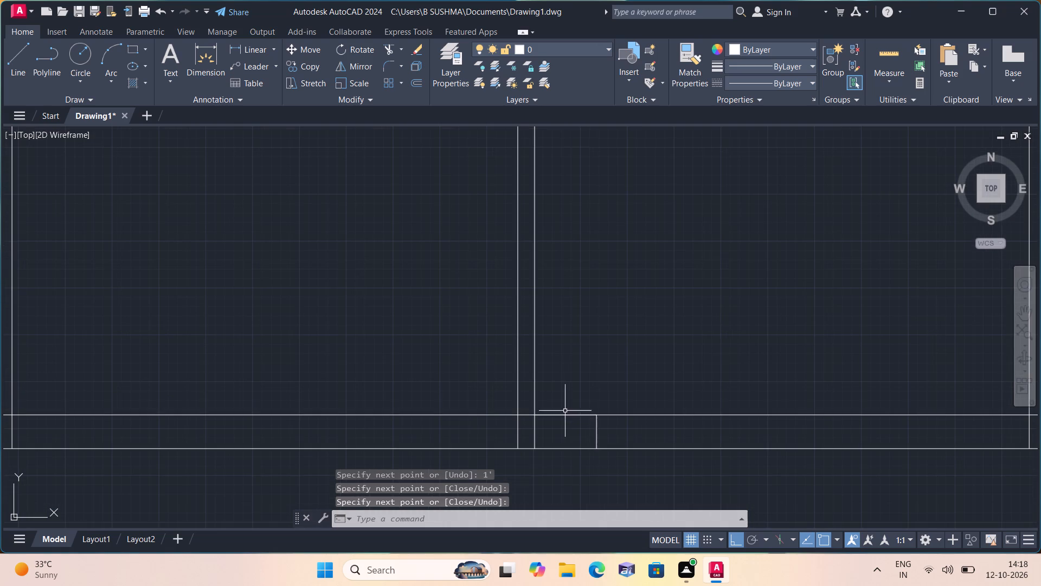
left_click(567, 414)
scroll(509, 417, "up", 1)
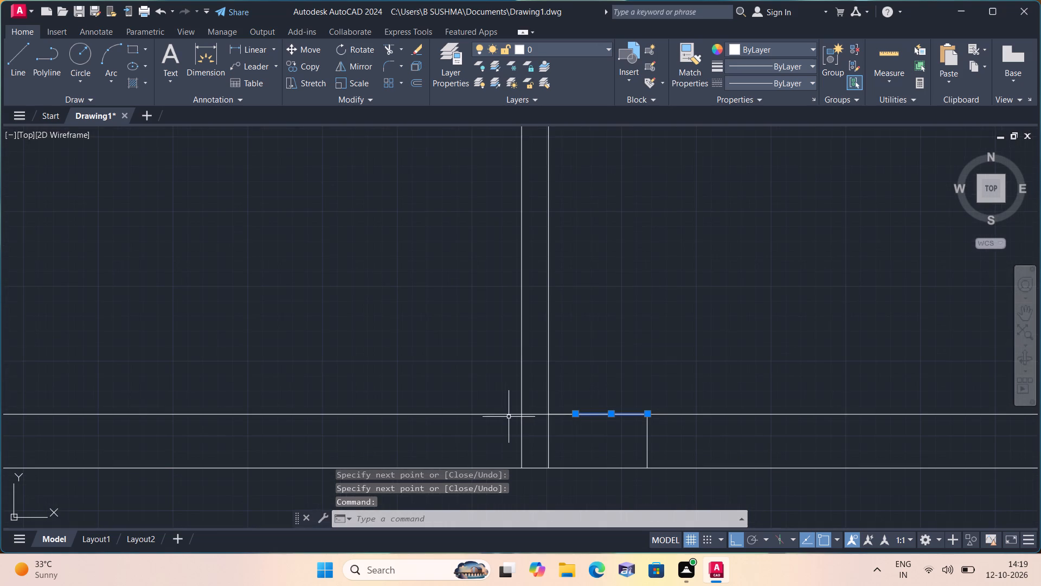
left_click(552, 415)
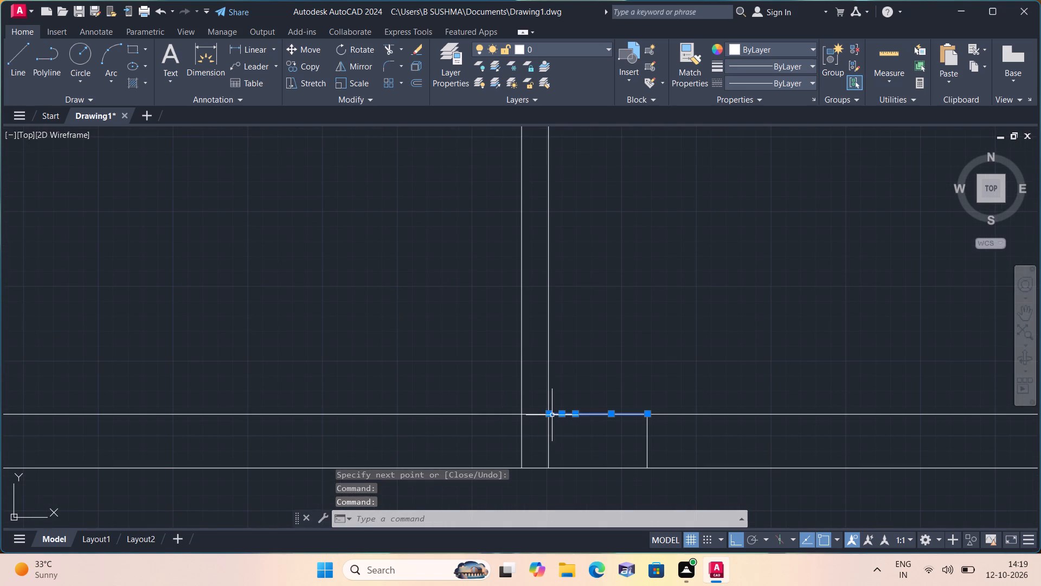
key("Delete")
Trim the right face line of the right inner wall where it crosses the column in the bottom wall.
key("t")
type("ri")
key("m")
key("space")
left_click(548, 428)
key("space")
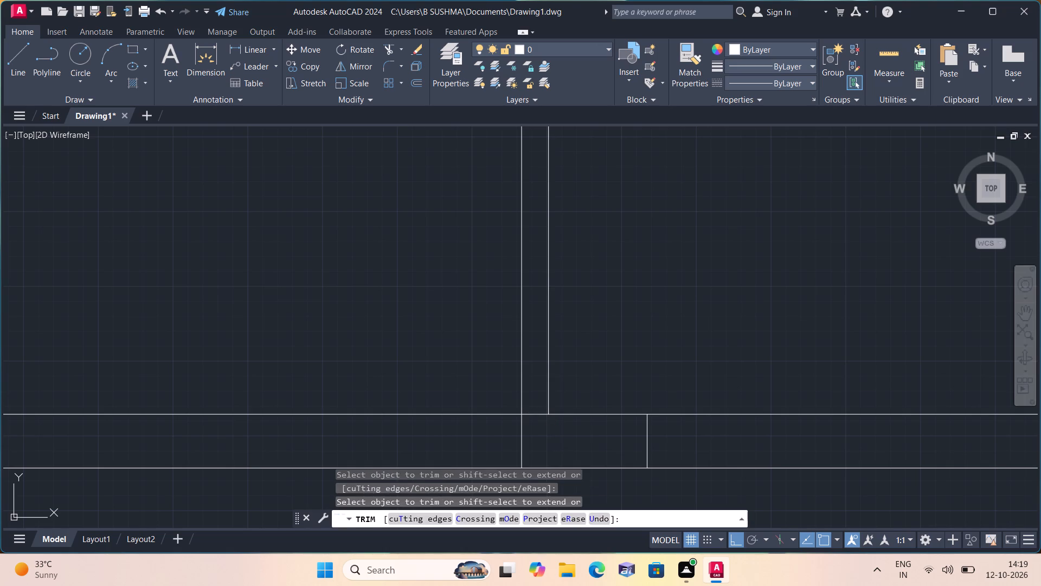
From the inside corner at the plan's bottom right, draw a line 1' leftward, continuing straight across the bottom wall.
scroll(552, 422, "down", 3)
middle_click_drag(547, 415, 452, 344)
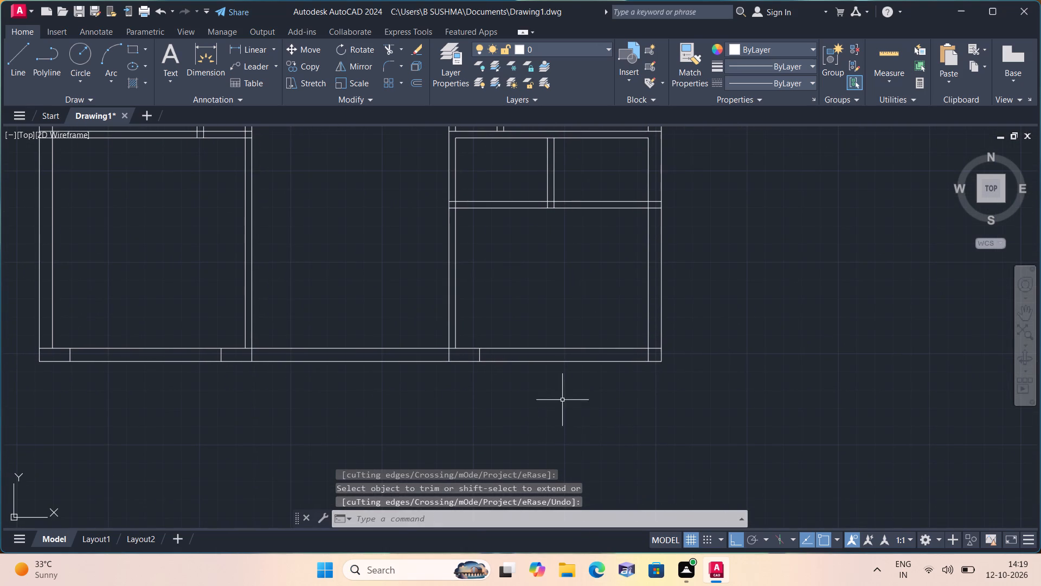
scroll(558, 383, "up", 1)
middle_click_drag(558, 384, 501, 435)
scroll(501, 435, "up", 1)
key("l")
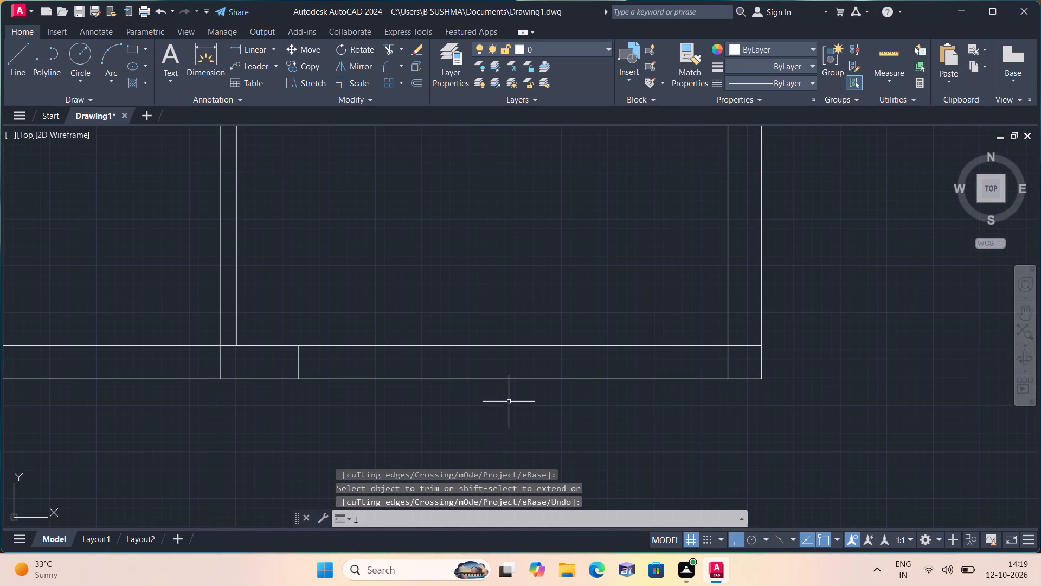
key("space")
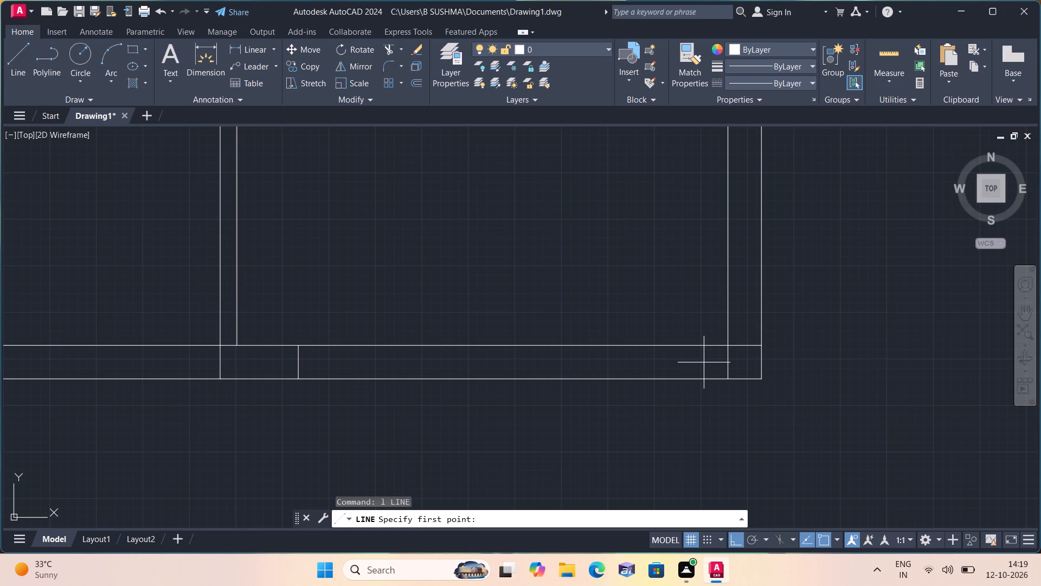
left_click(733, 347)
type("1'")
key("space")
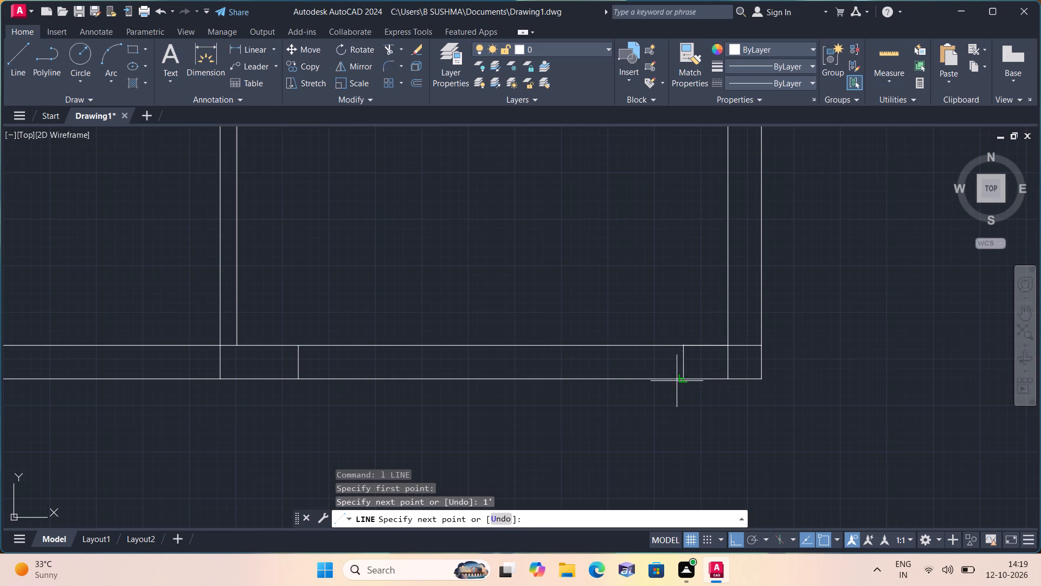
left_click(680, 380)
key("space")
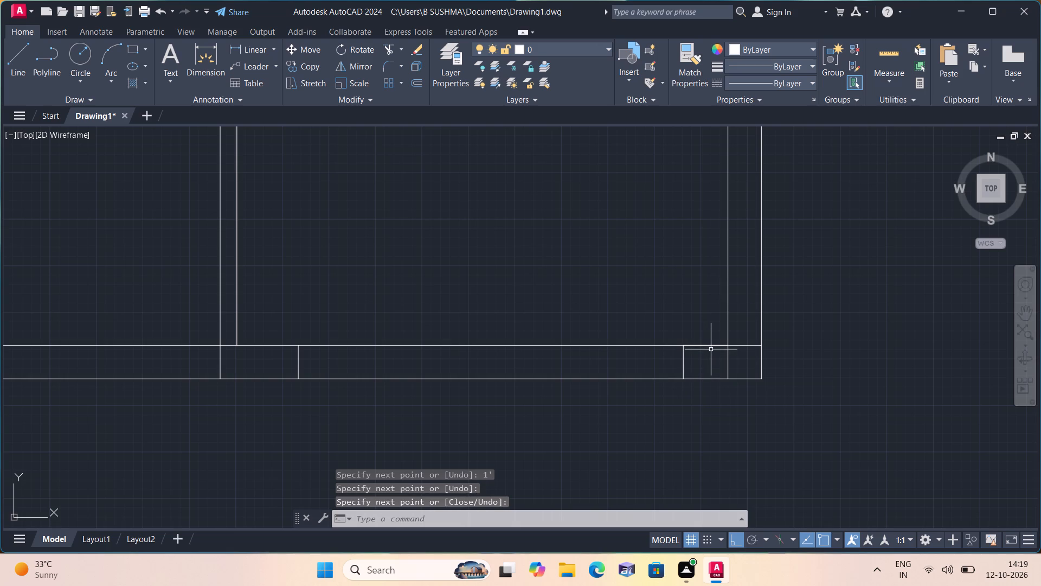
Erase the 1' construction line beside the bottom-right inside corner.
left_click(711, 346)
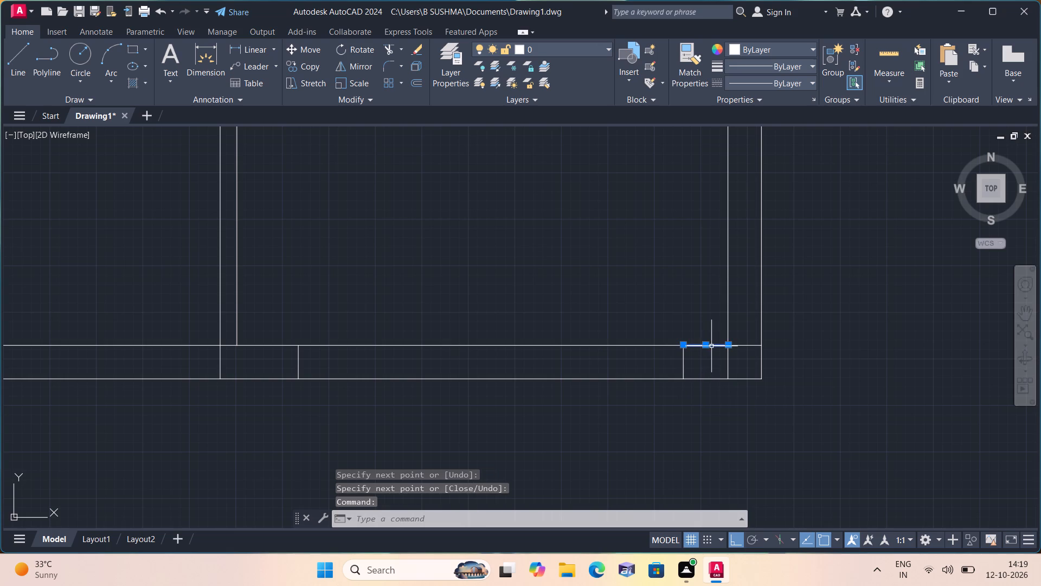
key("Delete")
Trim the inner face line of the right outer wall where it crosses the bottom-right corner column.
type("trim")
key("space")
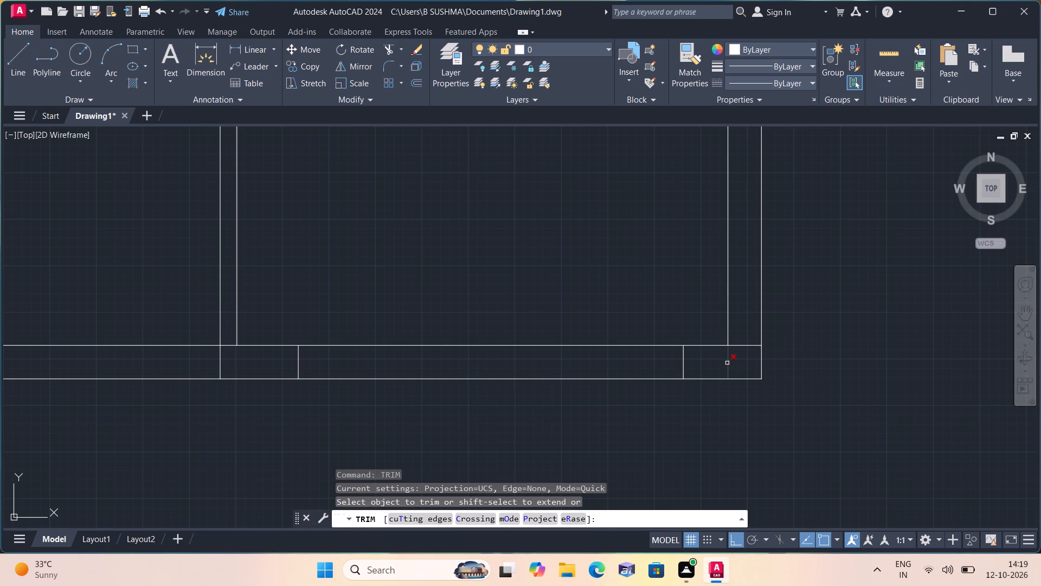
left_click(728, 362)
scroll(504, 350, "down", 3)
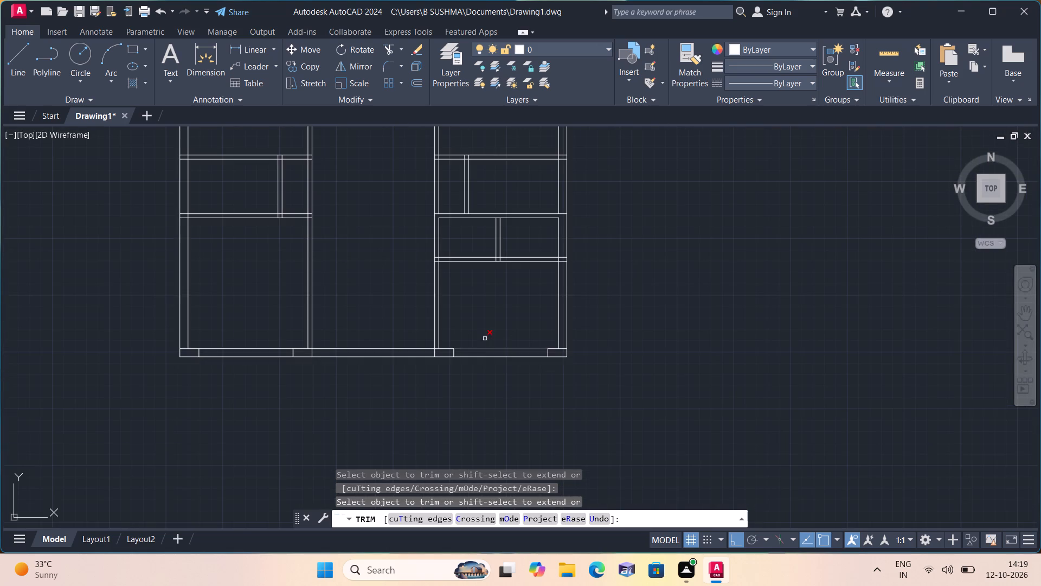
middle_click_drag(499, 340, 541, 401)
scroll(499, 340, "down", 1)
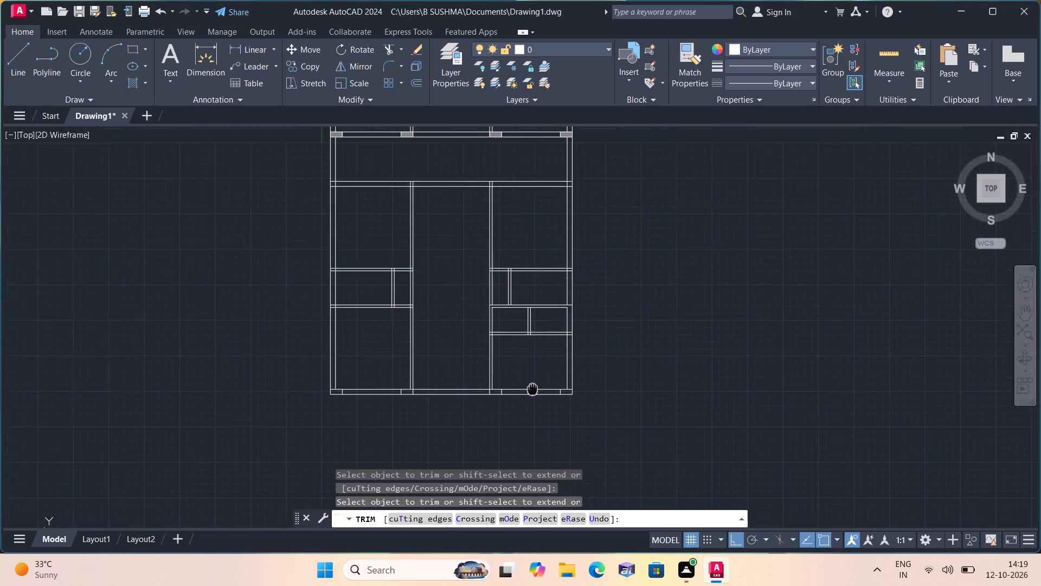
middle_click_drag(541, 401, 563, 434)
key("Escape")
At the left outer wall's junction with the first full-width wall below the hatched columns, draw a line 1' rightward, continuing down across that wall.
scroll(557, 408, "up", 2)
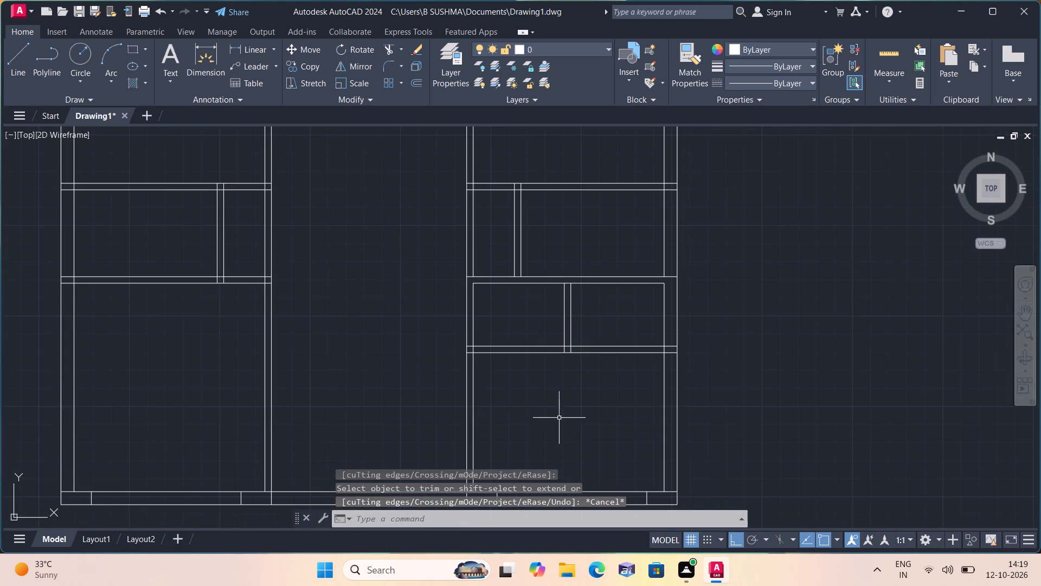
middle_click_drag(400, 371, 390, 379)
middle_click_drag(390, 379, 434, 416)
scroll(436, 416, "down", 1)
middle_click_drag(377, 384, 441, 388)
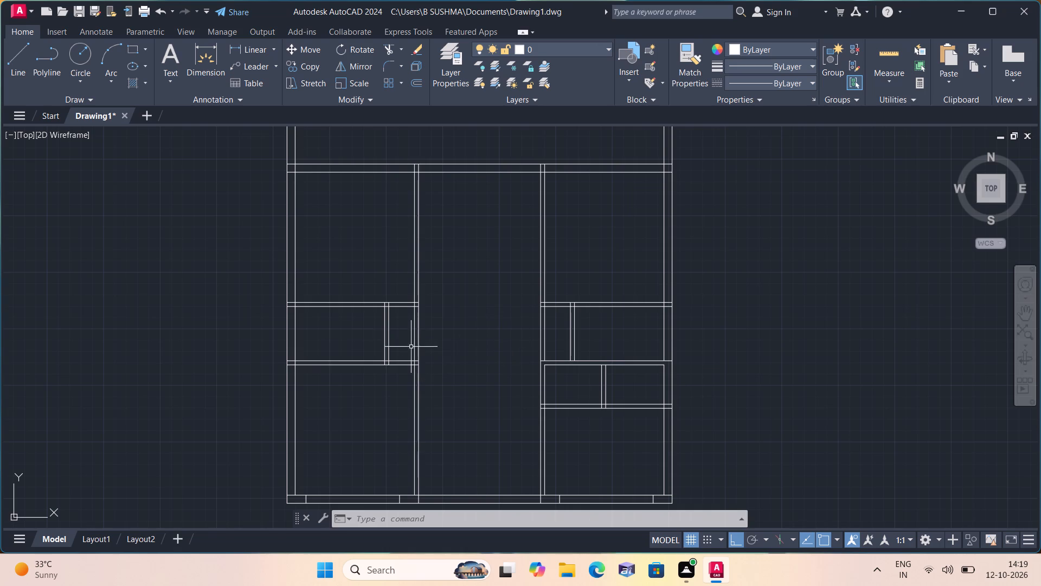
middle_click_drag(385, 275, 448, 335)
middle_click_drag(413, 300, 444, 338)
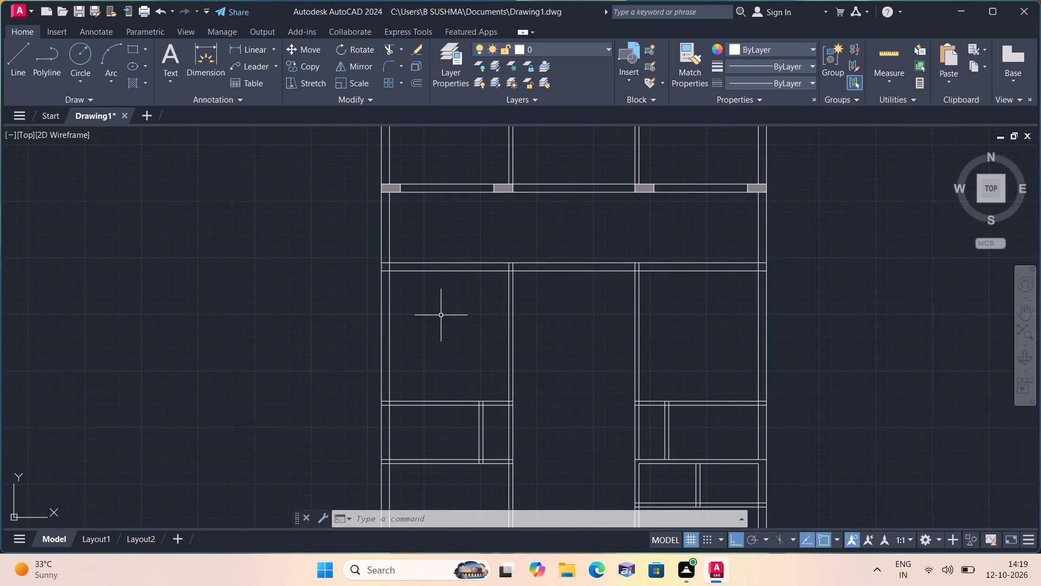
scroll(413, 277, "up", 1)
middle_click_drag(413, 281, 468, 326)
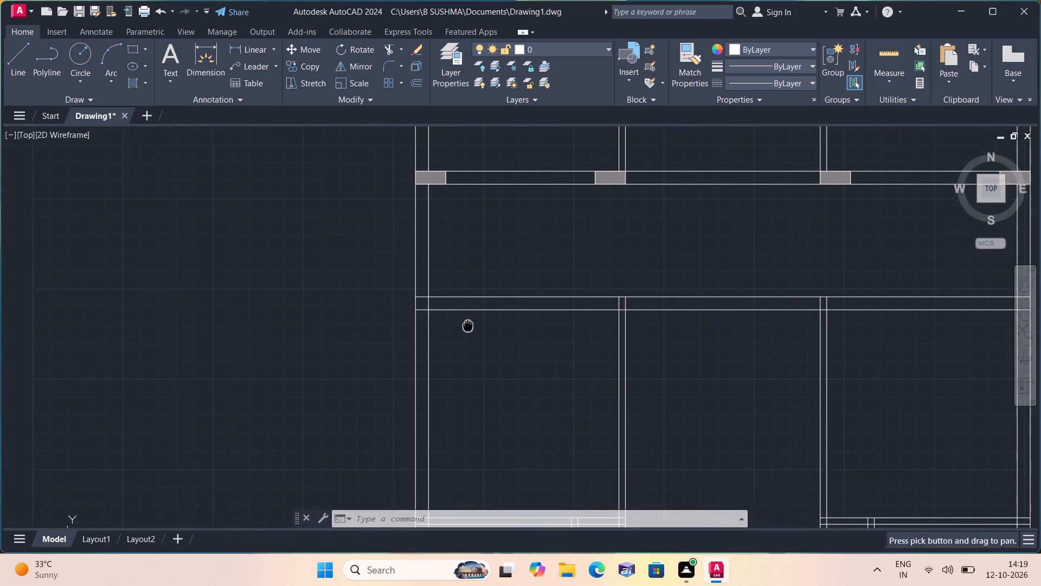
key("l")
key("space")
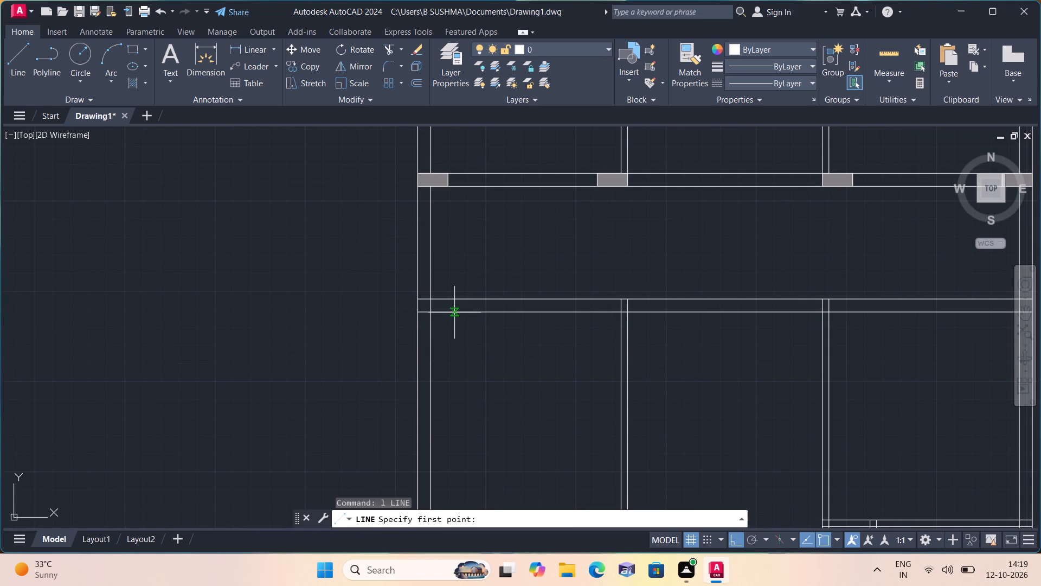
scroll(439, 304, "up", 1)
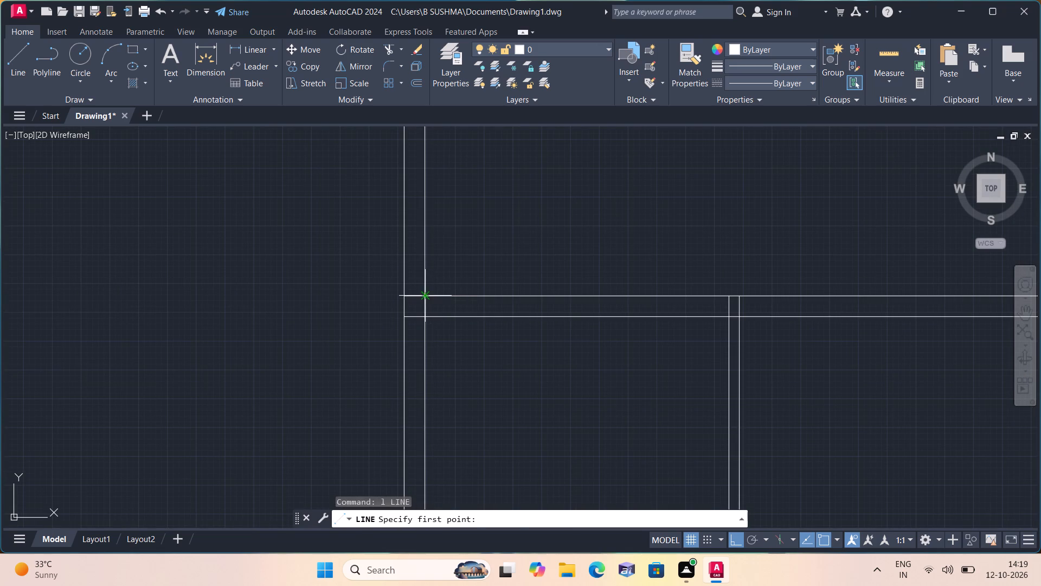
left_click(425, 297)
type("1'")
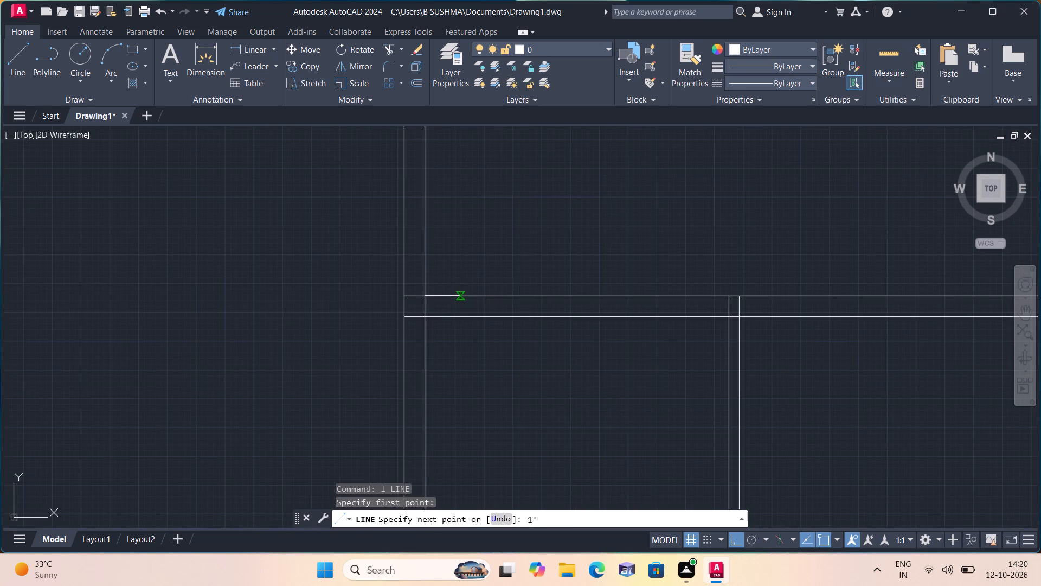
key("space")
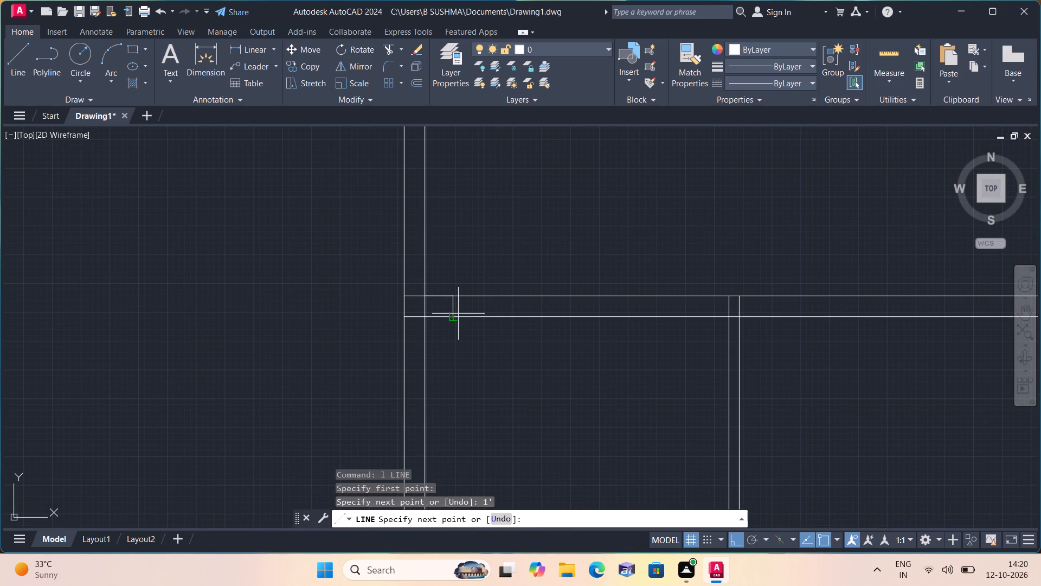
left_click(457, 317)
key("space")
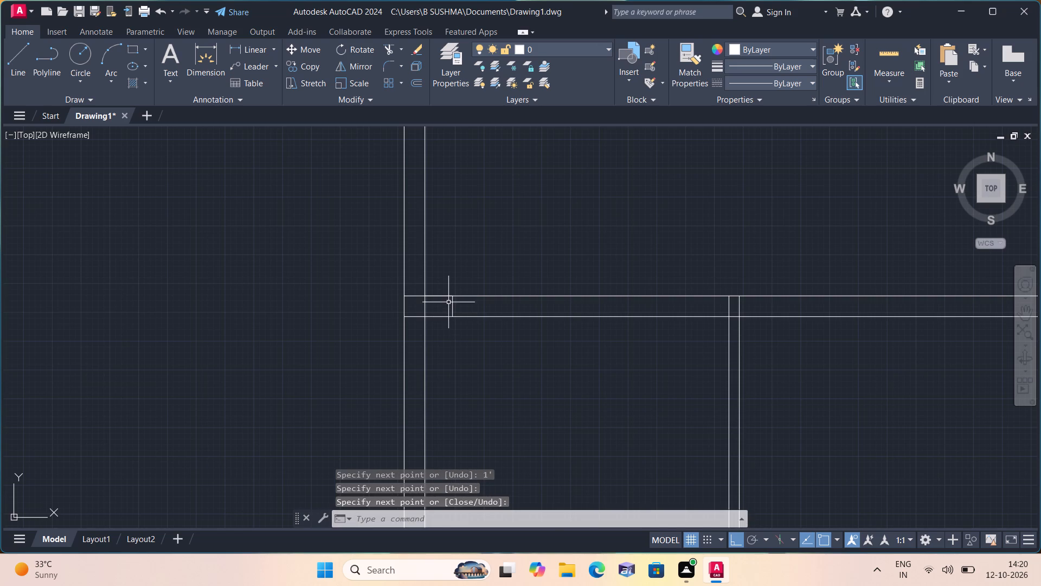
Erase the 1' construction line along the upper face of that horizontal wall, beside the left outer wall.
left_click(446, 298)
key("space")
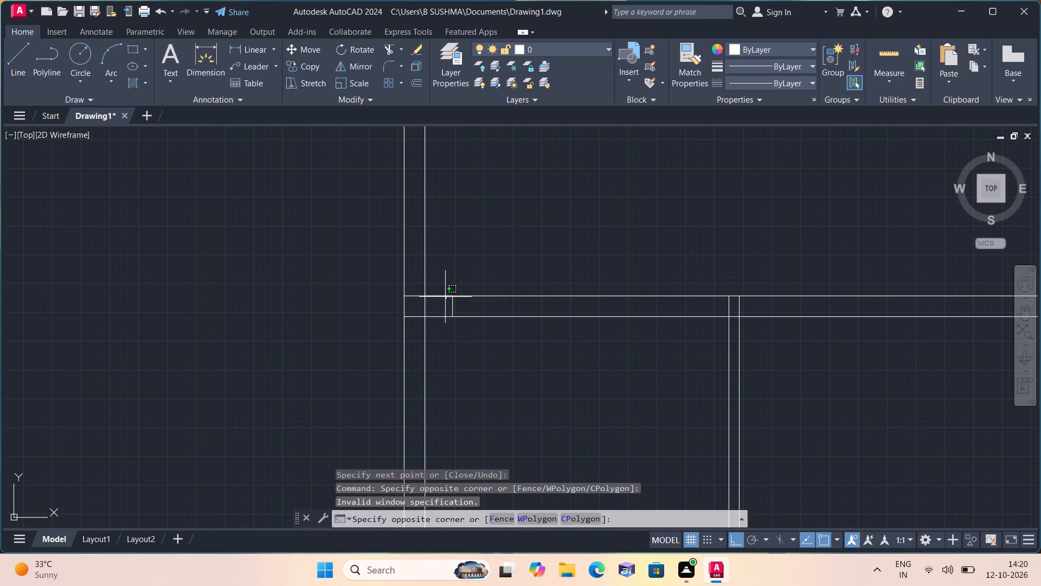
key("Escape")
left_click(445, 297)
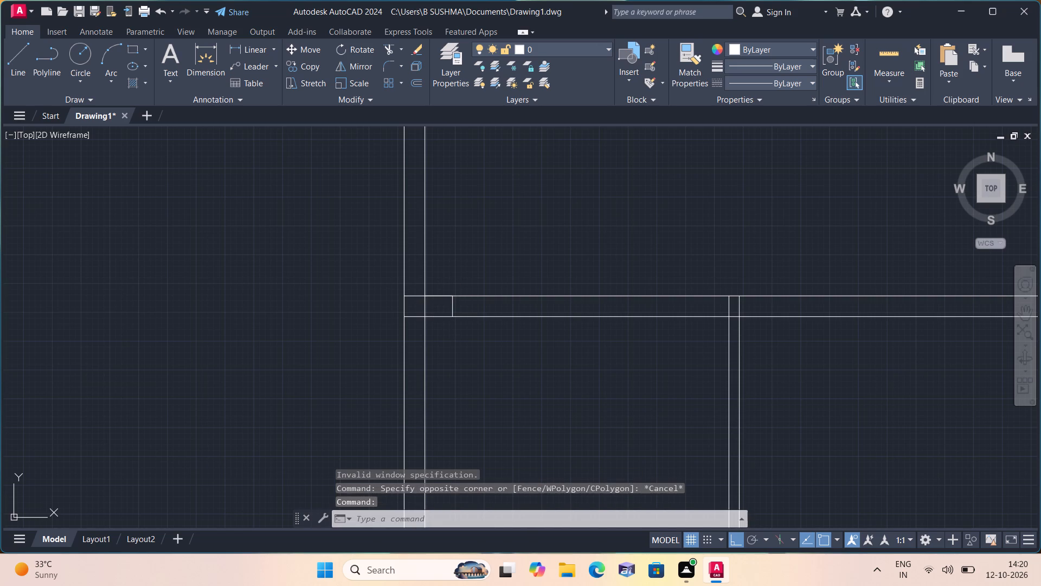
key("Delete")
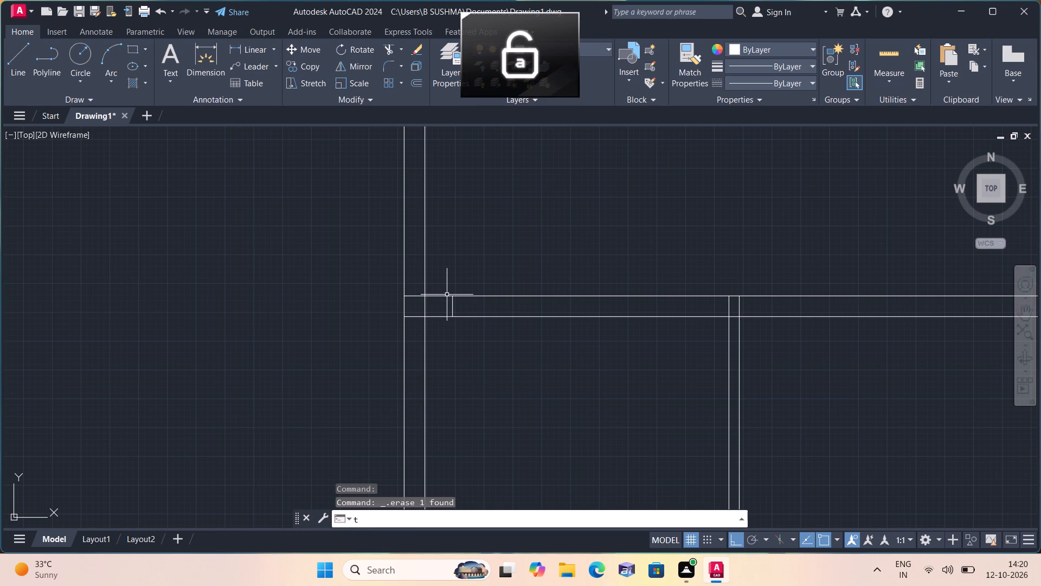
Trim the inner face line of the left outer wall where it crosses the new column at the horizontal wall junction.
type("rim")
key("space")
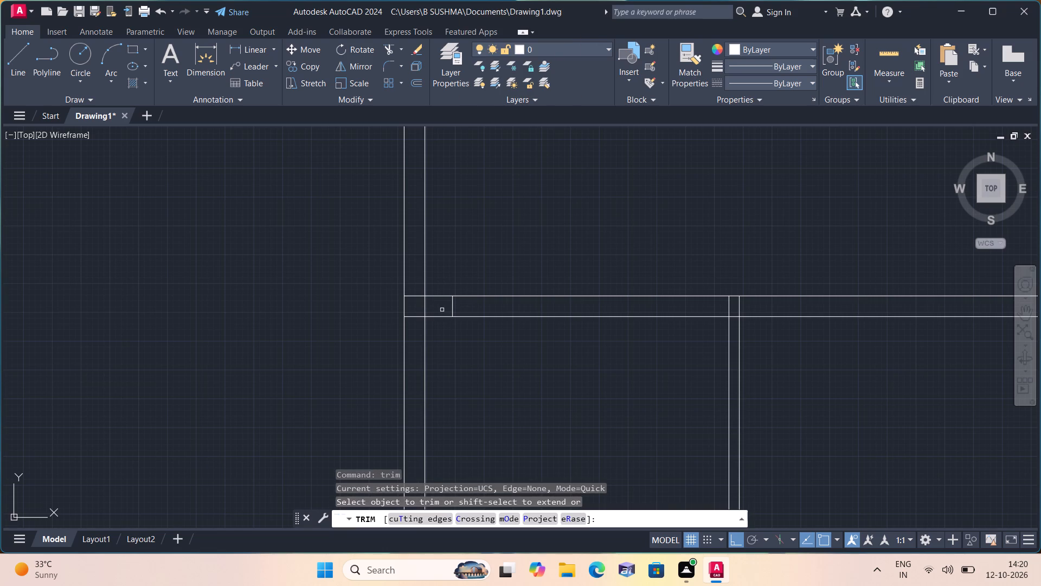
left_click(430, 307)
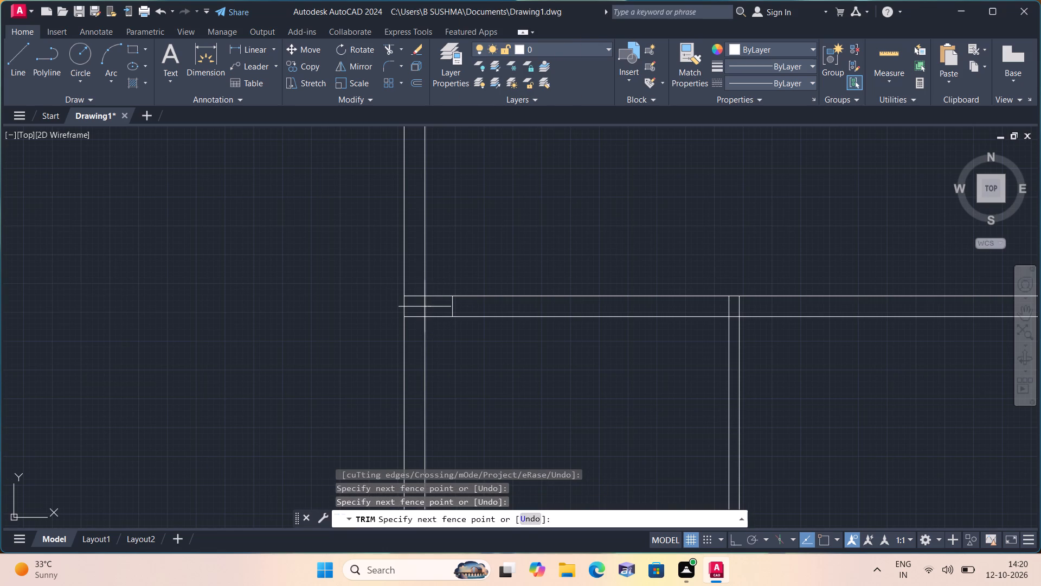
left_click(420, 307)
key("space")
From the left interior wall's left face on the horizontal wall's lower face, draw lines 4.5" and 1' leftward, continuing up across that wall.
scroll(420, 305, "down", 1)
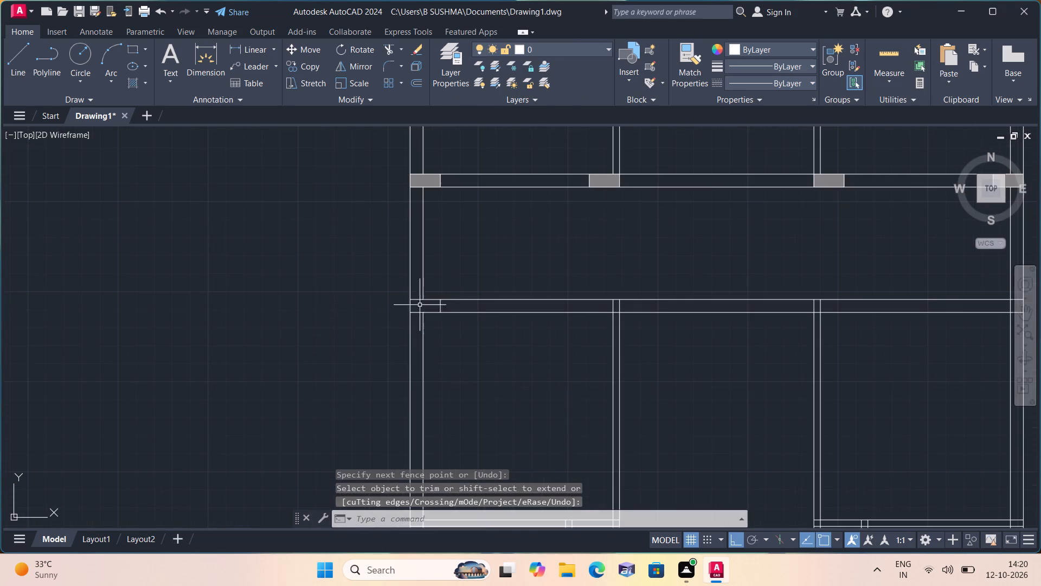
scroll(470, 304, "down", 1)
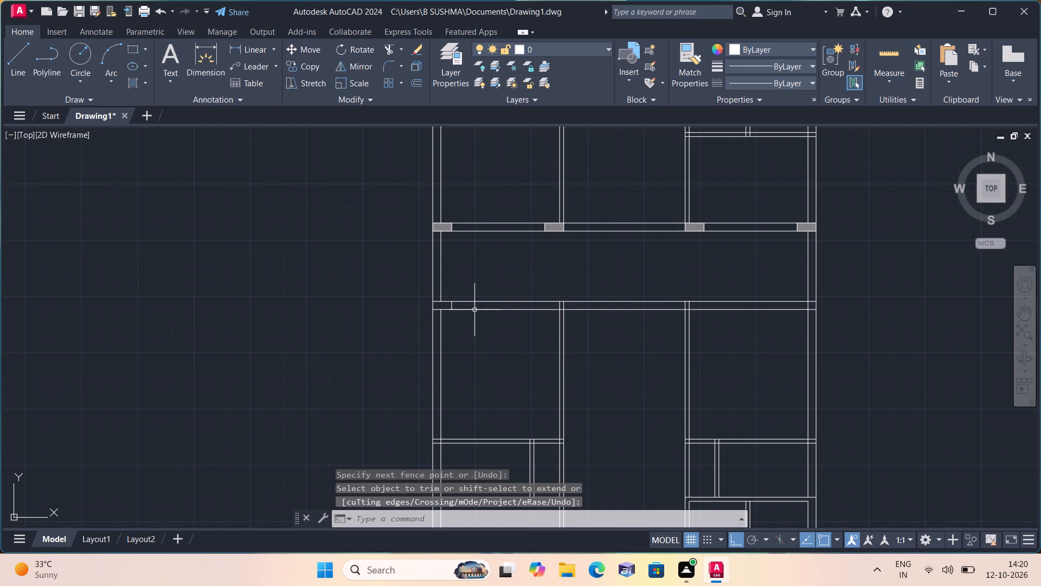
scroll(475, 307, "up", 1)
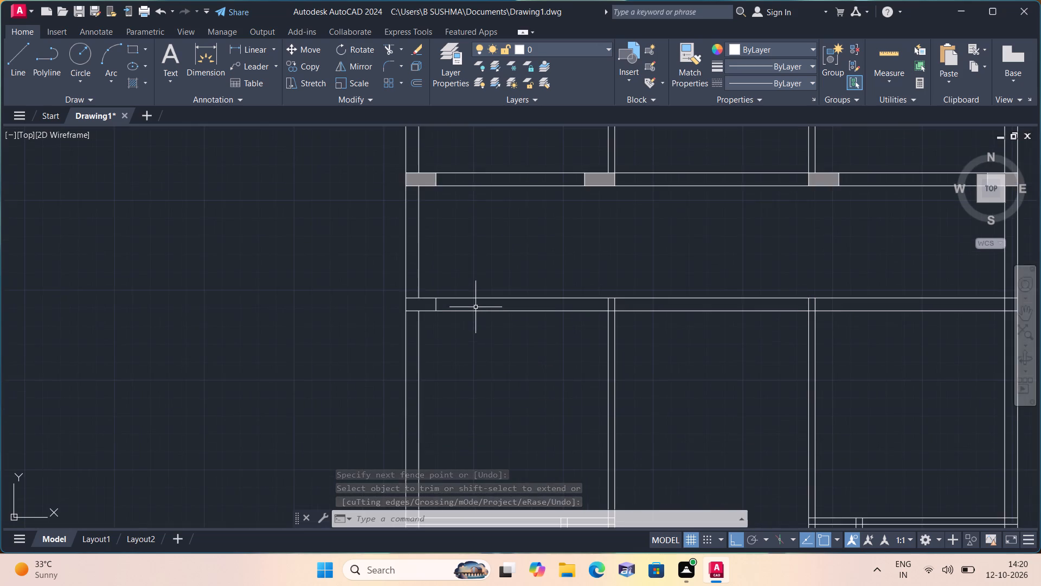
scroll(475, 307, "down", 1)
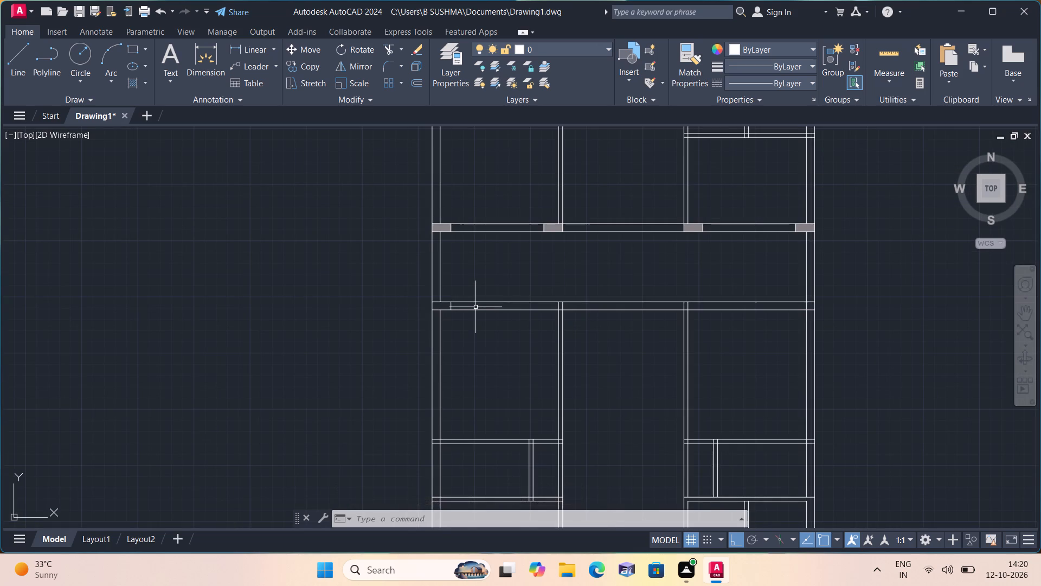
scroll(475, 307, "up", 1)
middle_click_drag(475, 310, 474, 322)
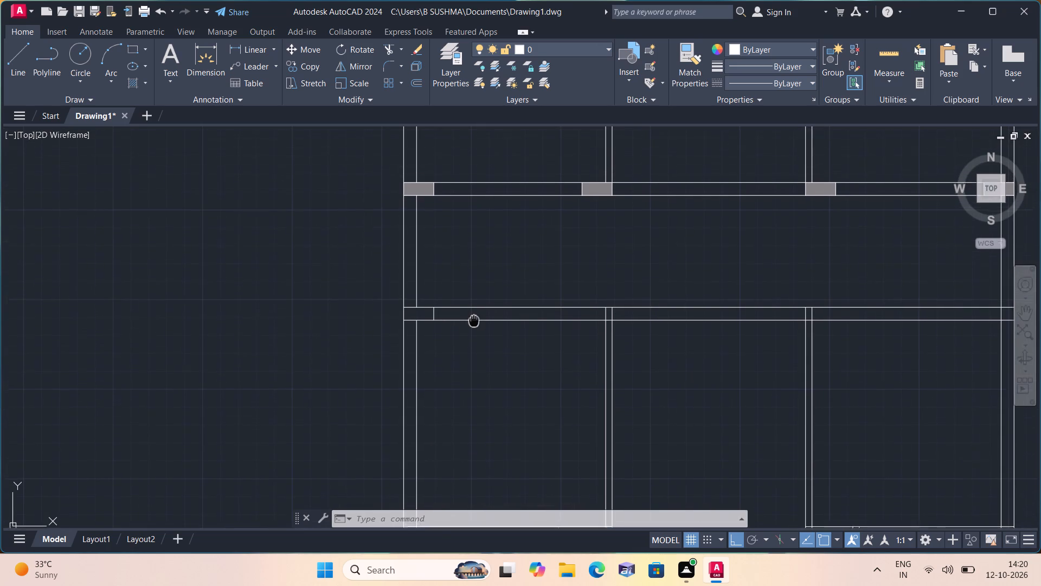
middle_click_drag(474, 322, 498, 363)
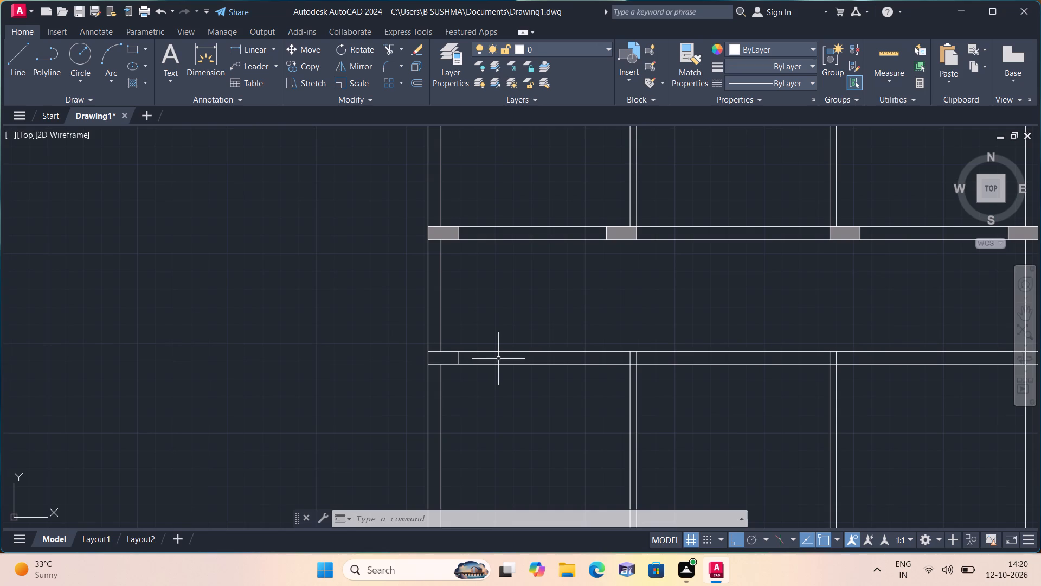
key("l")
key("space")
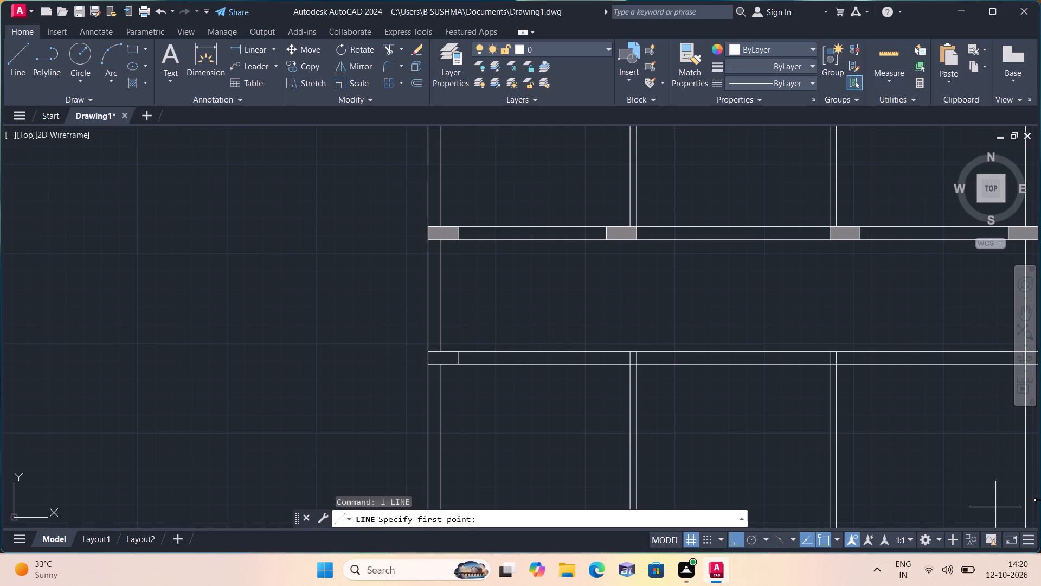
scroll(1039, 500, "down", 1)
scroll(1040, 434, "up", 2)
middle_click_drag(710, 391, 700, 403)
middle_click_drag(700, 403, 680, 417)
scroll(766, 384, "up", 1)
scroll(712, 399, "down", 1)
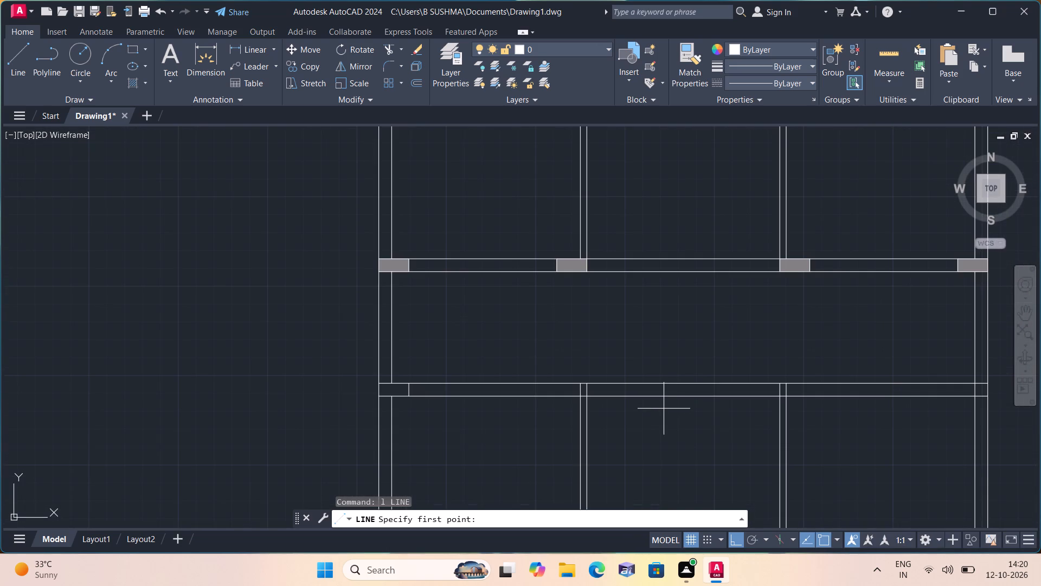
scroll(569, 408, "up", 1)
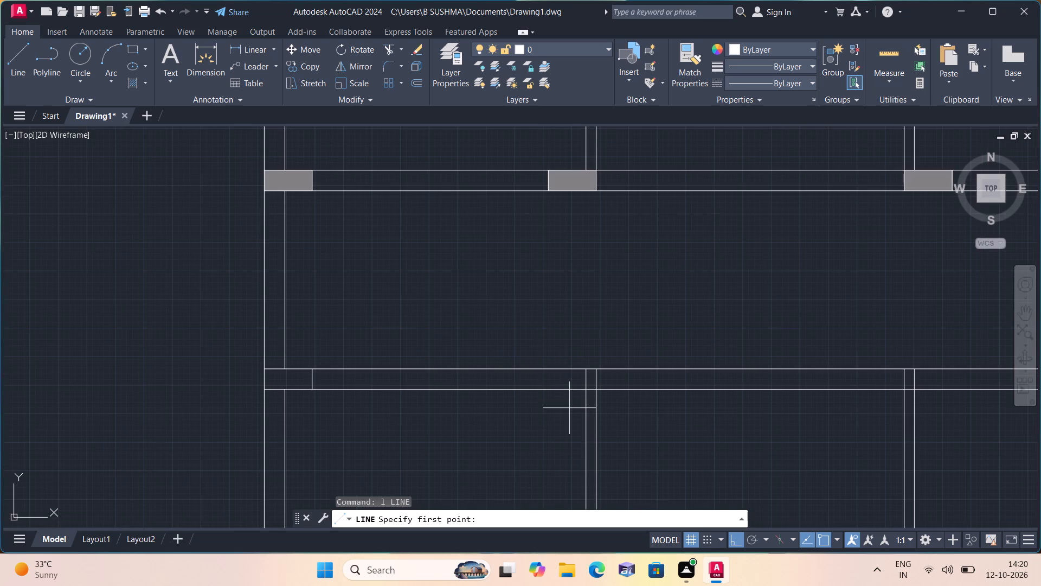
left_click(586, 386)
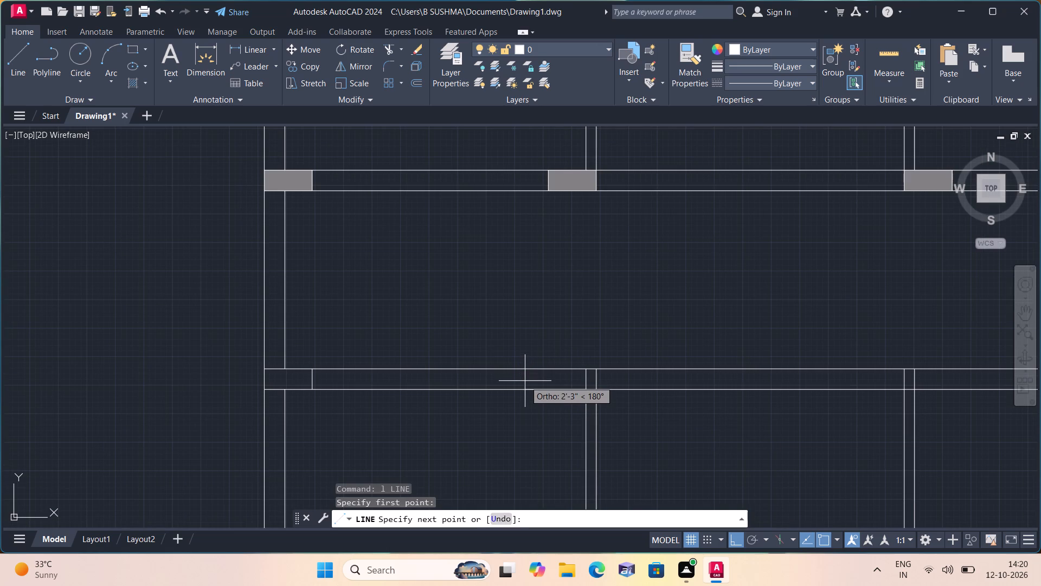
type("4.5")
key("apostrophe")
key("BackSpace")
key("shift+quotedbl")
key("space")
type("1'")
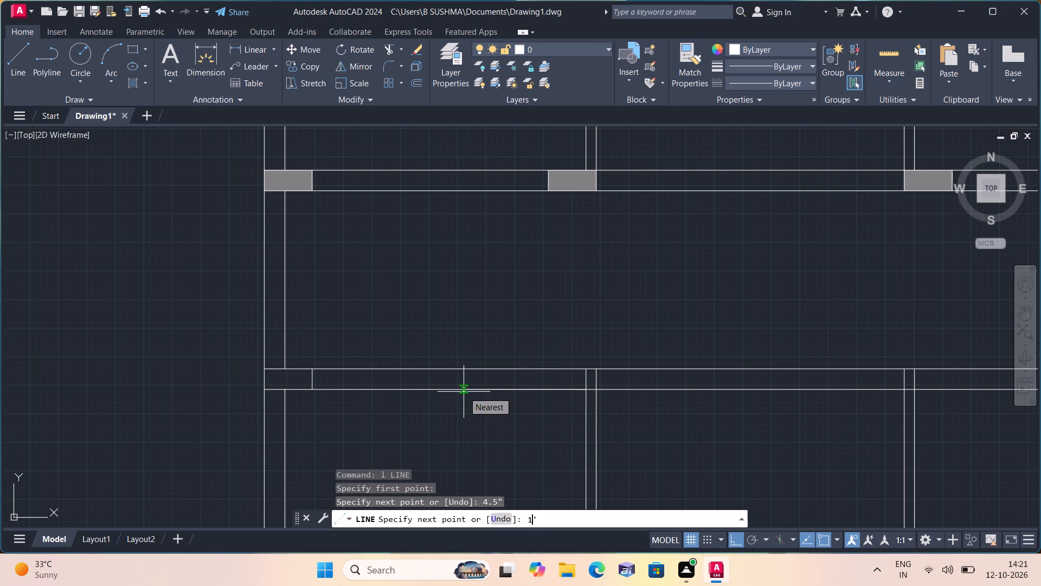
key("space")
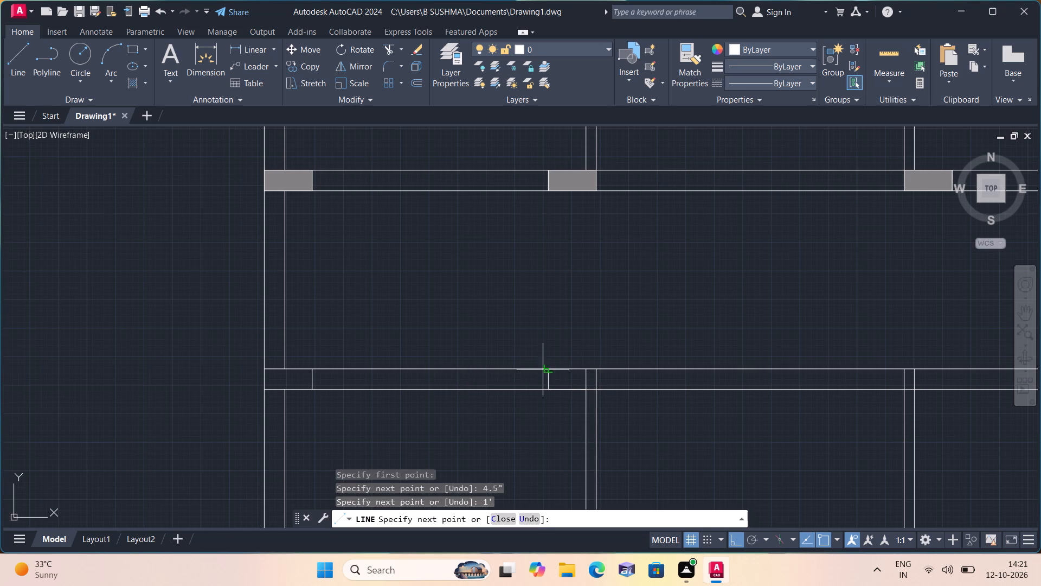
left_click(550, 370)
key("space")
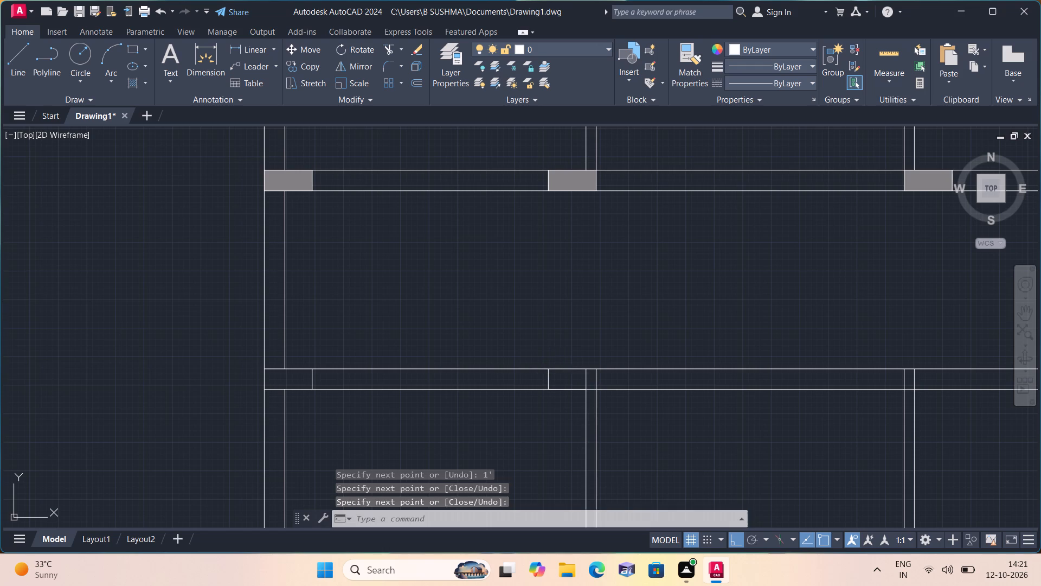
Erase the 4.5" and 1' construction lines along the horizontal wall's lower face, beside the left interior wall.
left_click(565, 387)
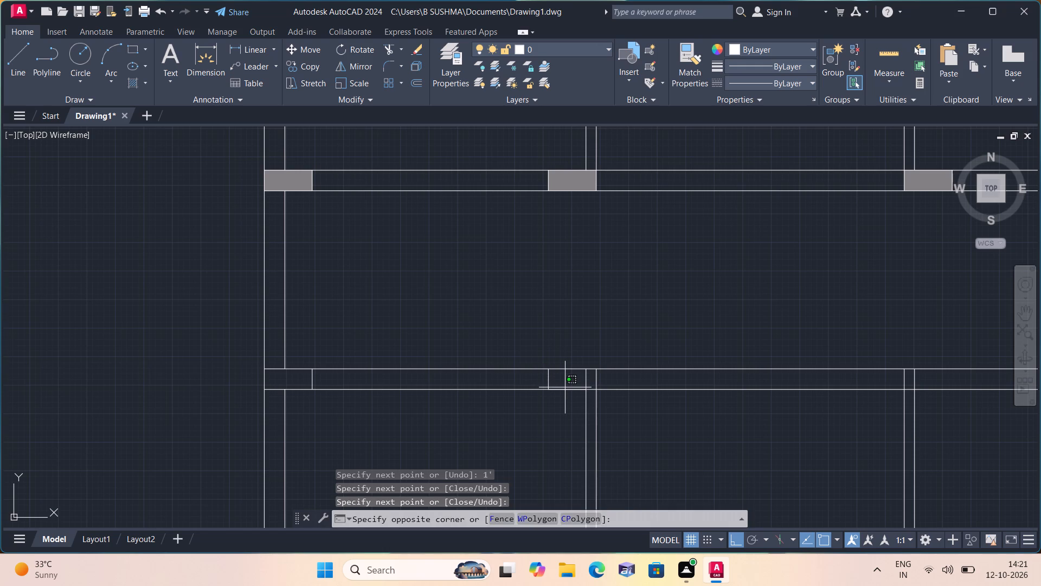
left_click(565, 387)
left_click(565, 388)
scroll(568, 388, "up", 2)
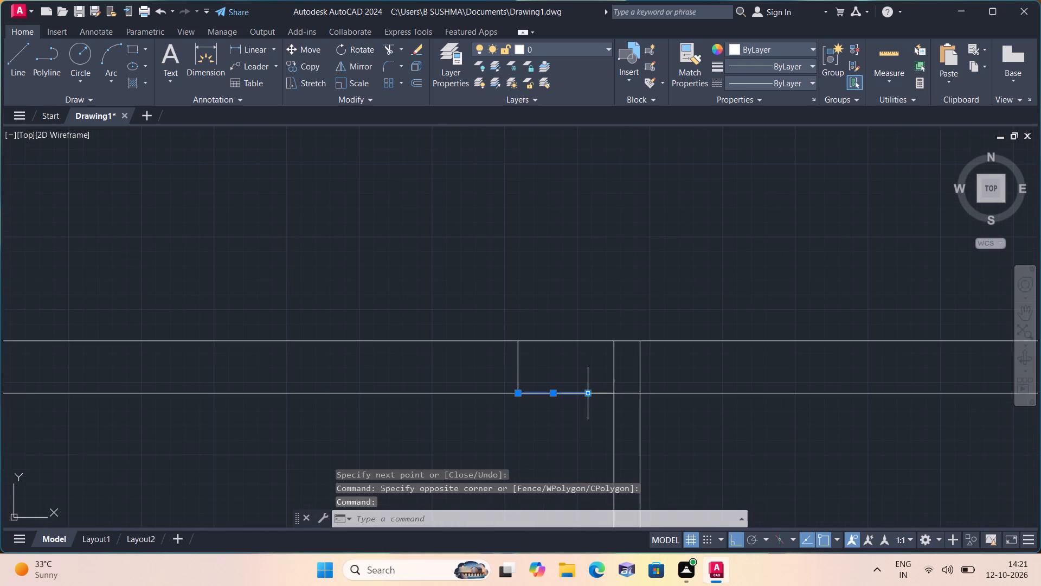
left_click(593, 394)
key("Delete")
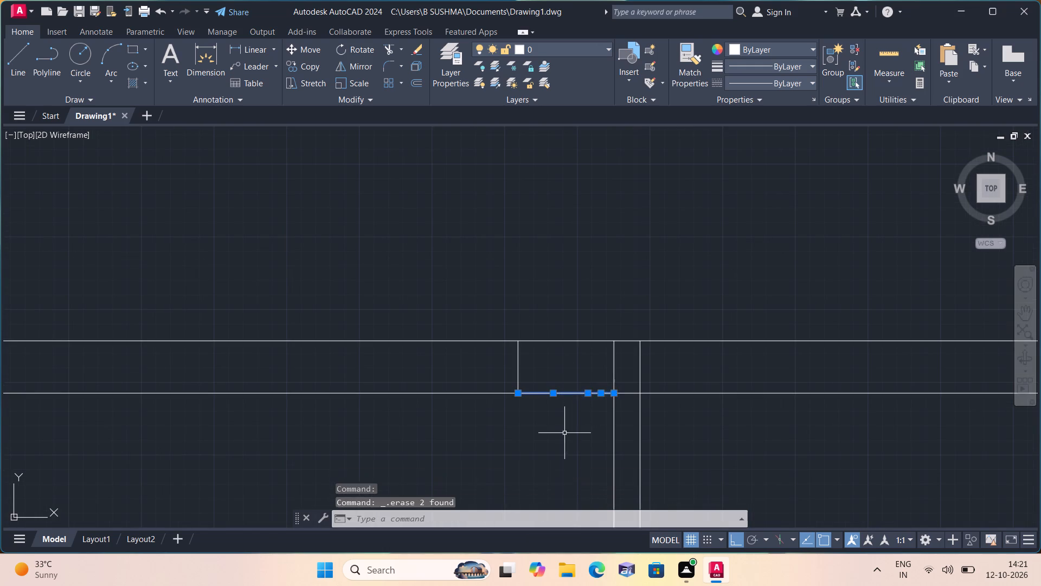
Trim the left face line of the left interior wall where it crosses the new column in the horizontal wall.
scroll(564, 433, "down", 1)
scroll(534, 400, "down", 3)
key("t")
scroll(695, 566, "up", 1)
type("rim")
key("space")
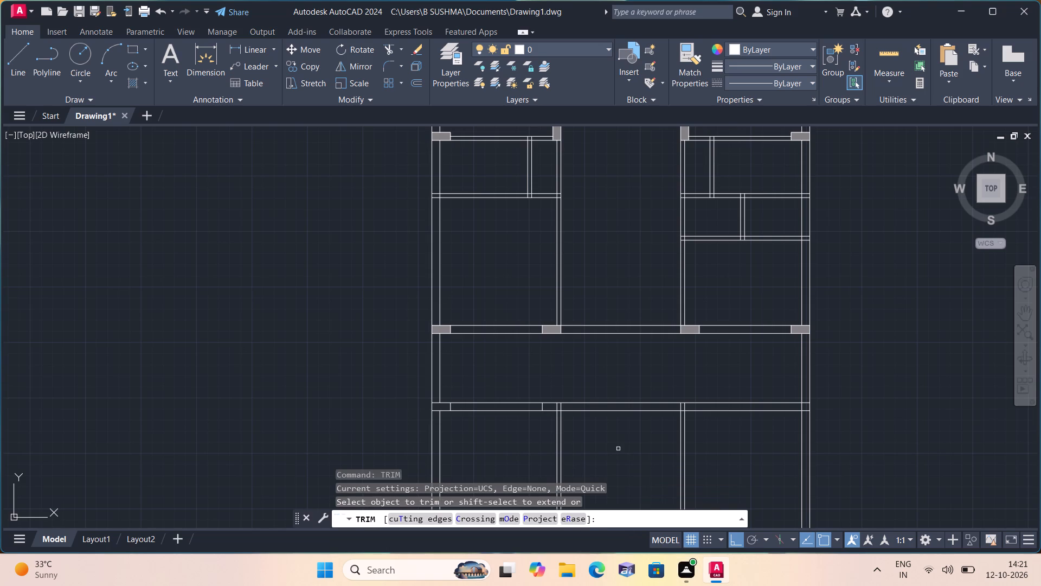
scroll(524, 420, "up", 2)
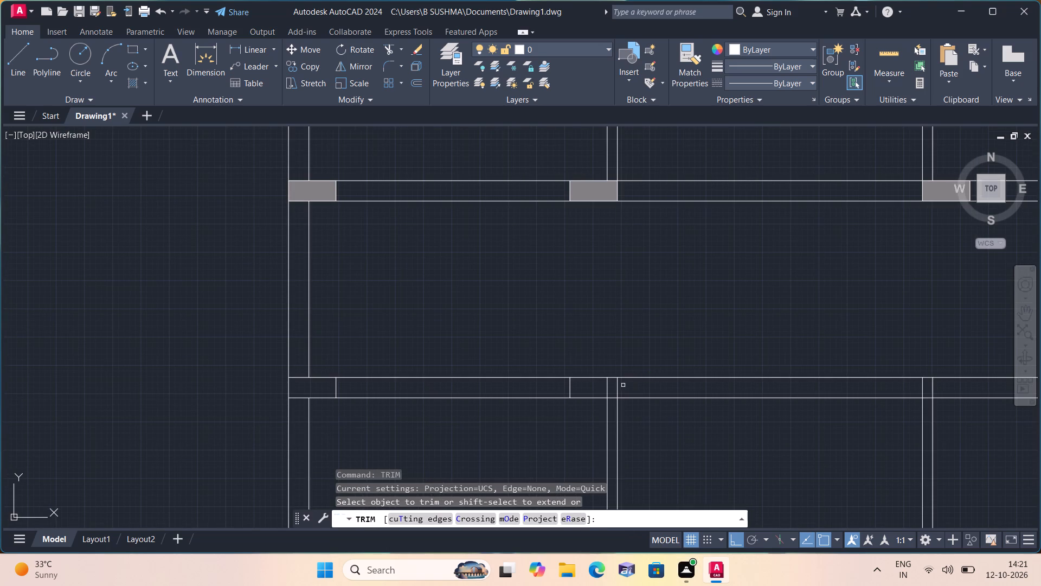
left_click(610, 389)
left_click(599, 386)
key("space")
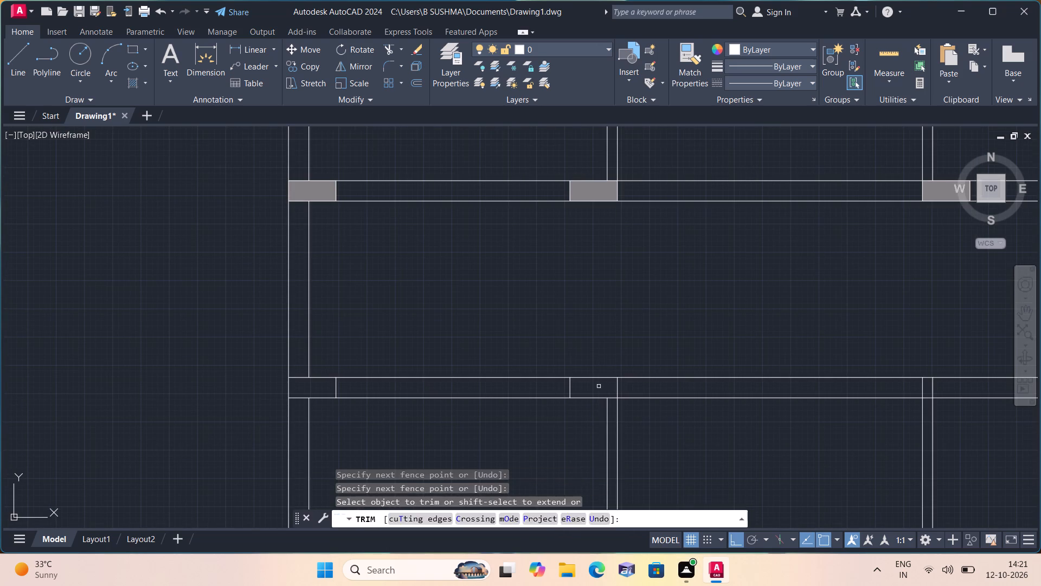
From the right interior wall's right face on the horizontal wall's lower face, draw lines 4.5" and 1' rightward, continuing up across that wall.
middle_click_drag(697, 405, 466, 406)
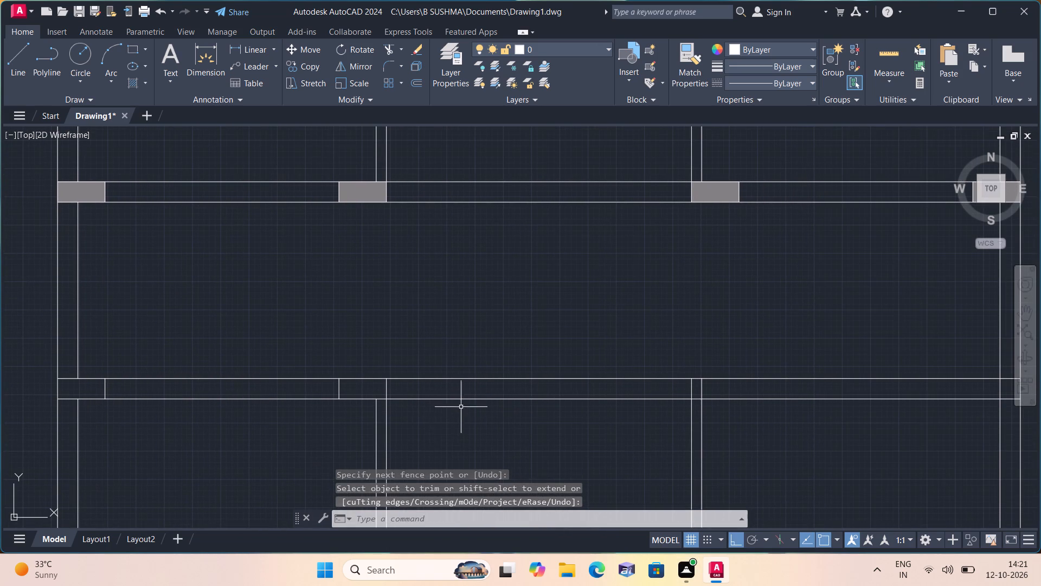
key("l")
scroll(529, 414, "down", 1)
key("space")
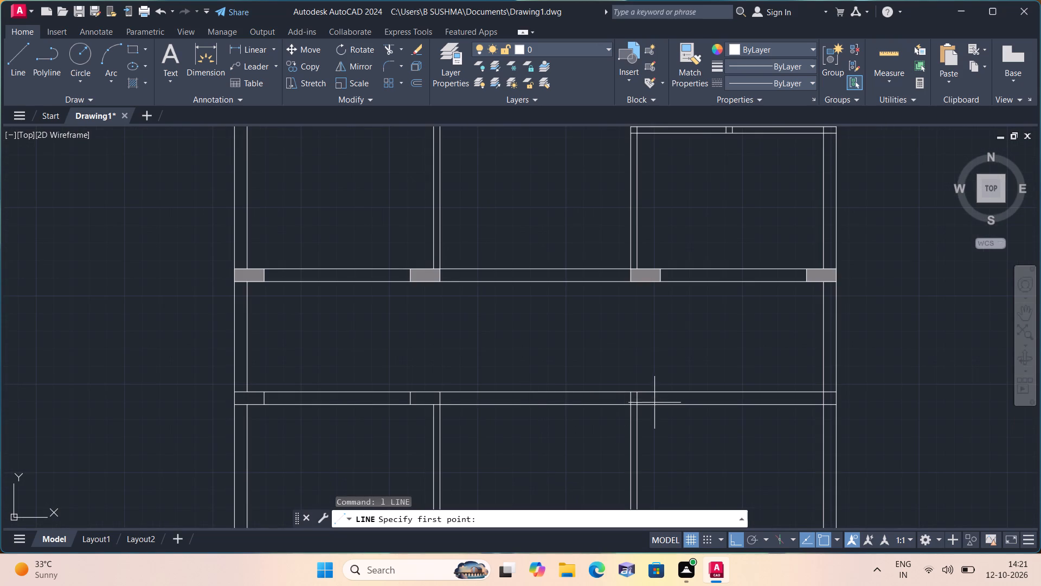
scroll(656, 399, "up", 2)
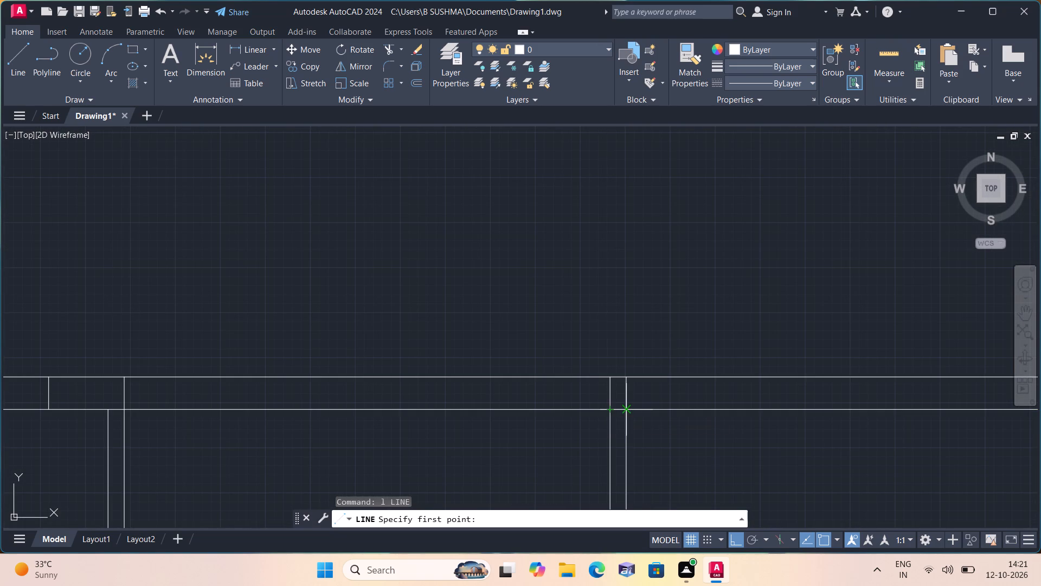
left_click(629, 406)
type("4.5")
key("shift+quotedbl")
key("space")
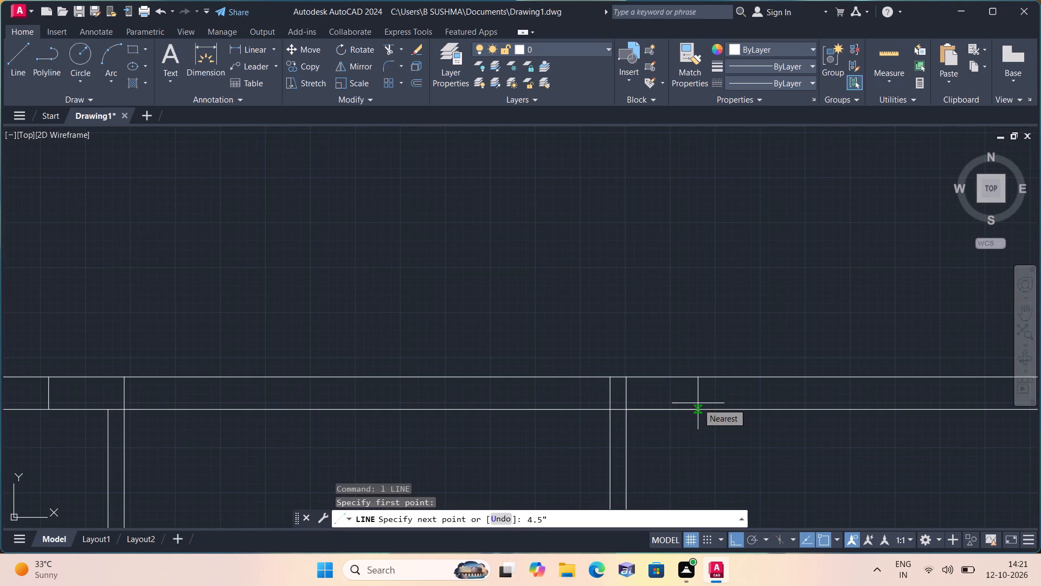
key("1")
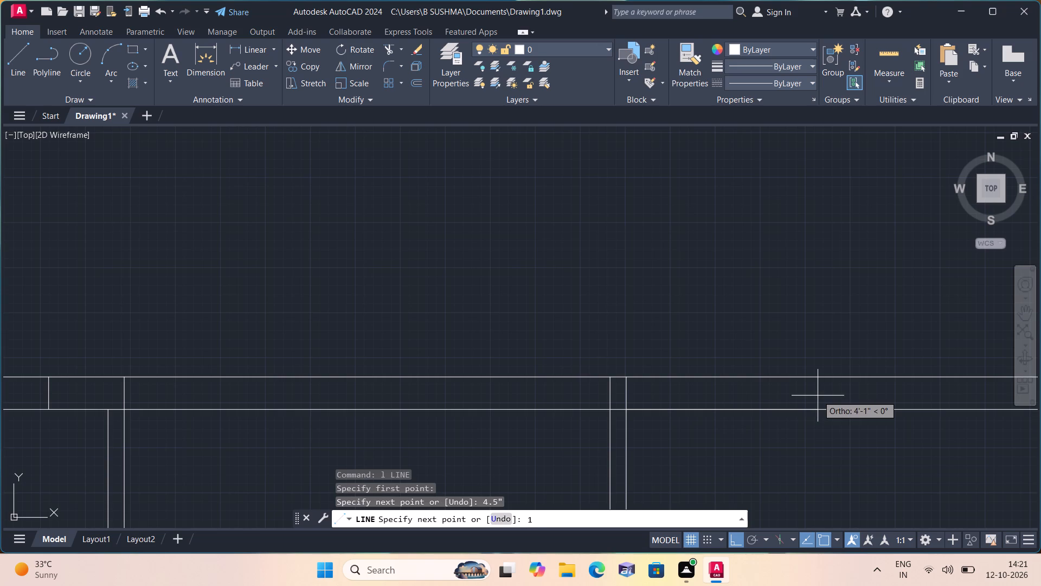
key("apostrophe")
key("space")
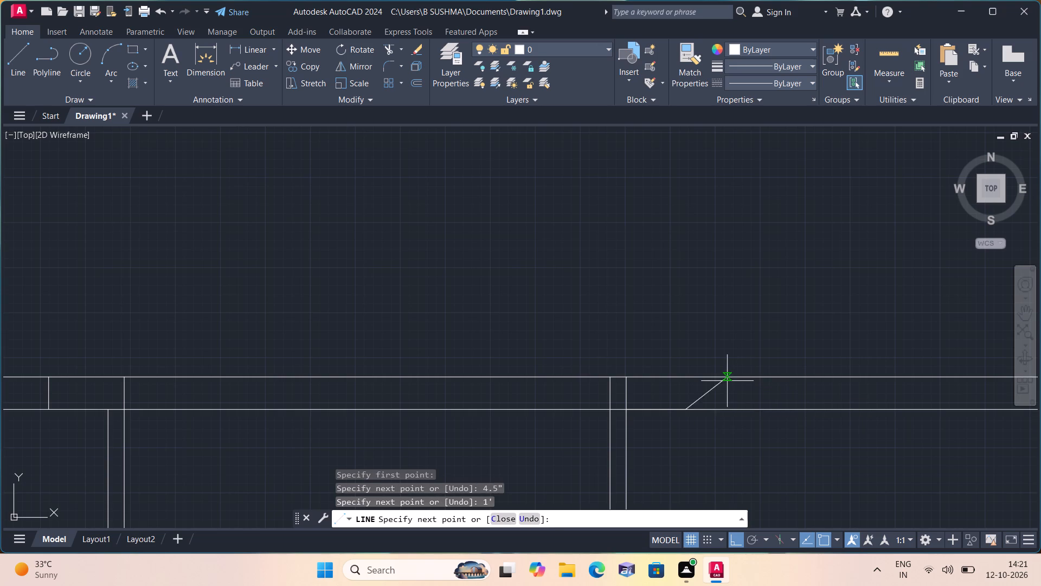
left_click(684, 376)
key("space")
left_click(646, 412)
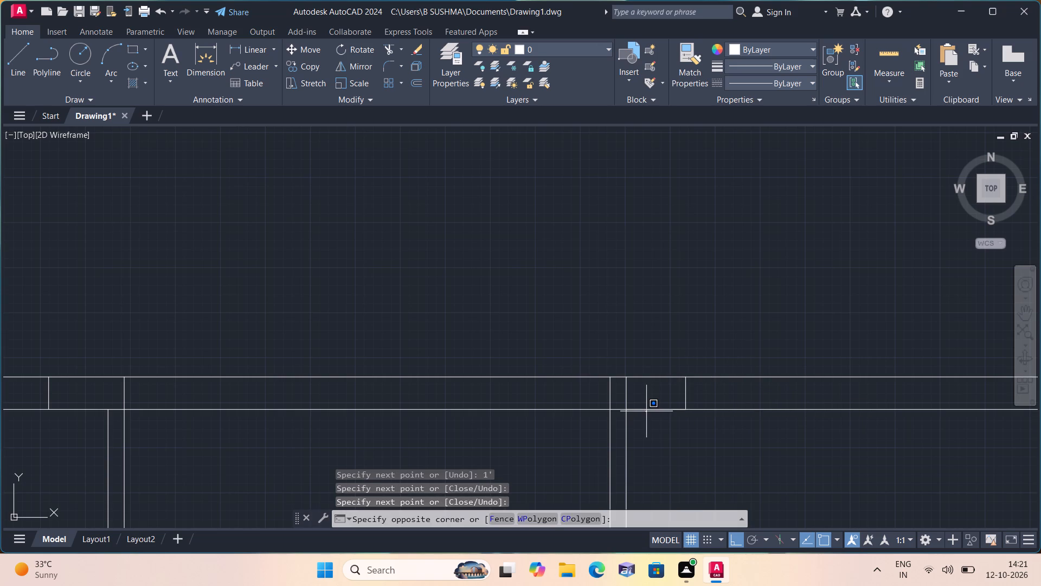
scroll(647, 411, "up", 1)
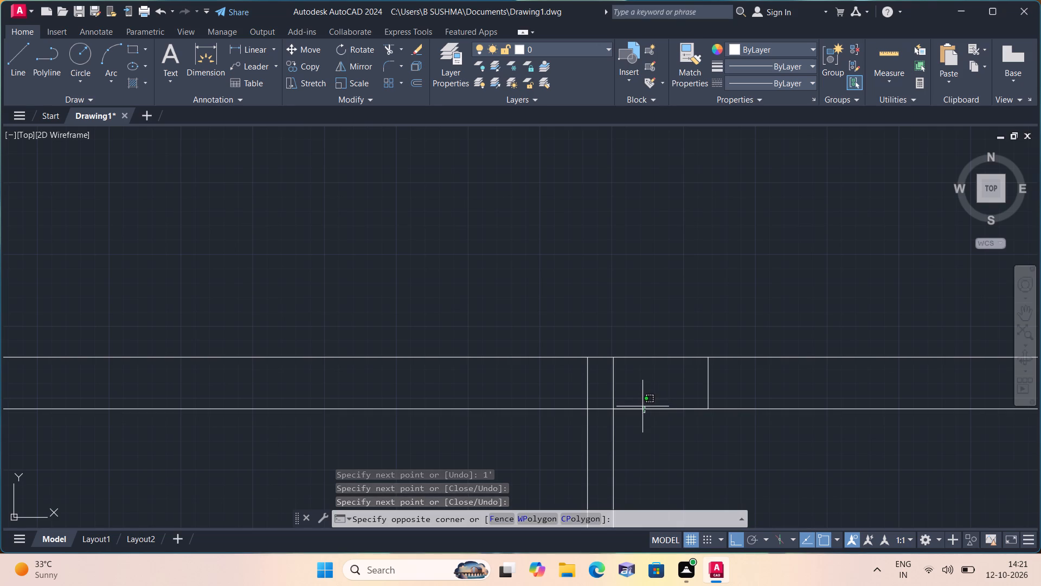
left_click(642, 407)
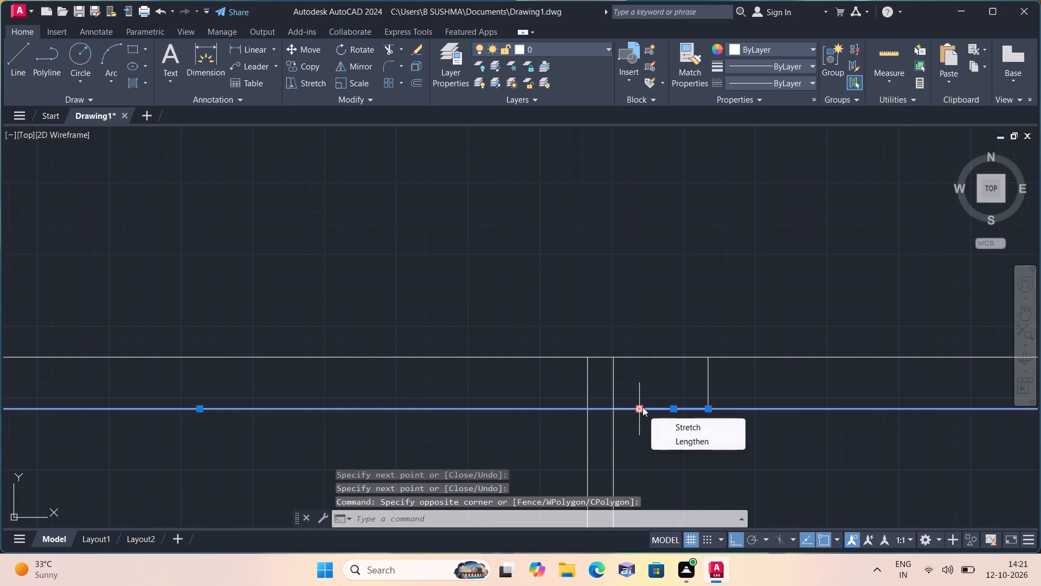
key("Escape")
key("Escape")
Erase the 4.5" and 1' construction lines along the horizontal wall's lower face, beside the right interior wall.
left_click(642, 407)
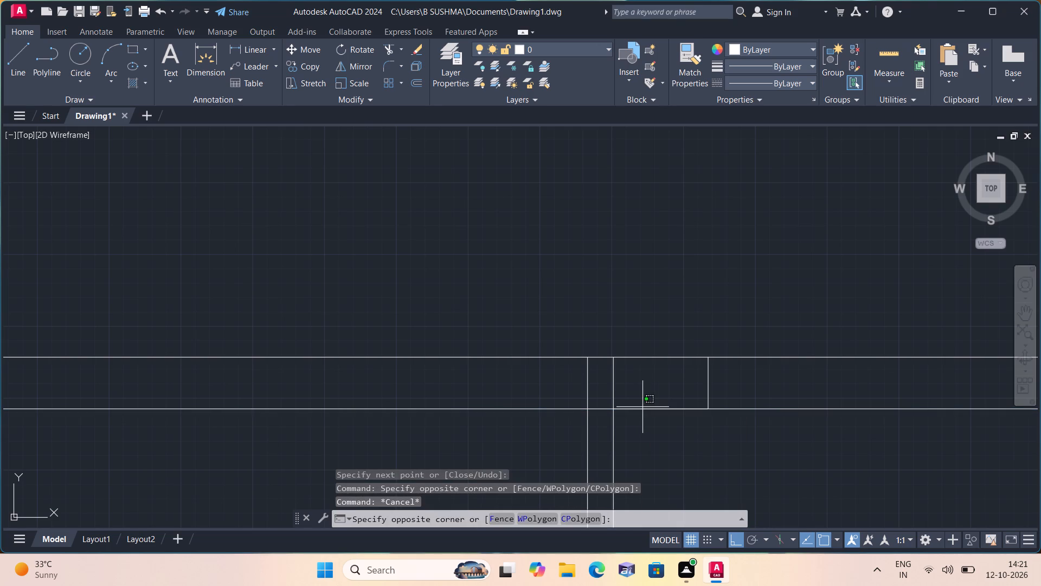
key("Escape")
scroll(647, 385, "up", 2)
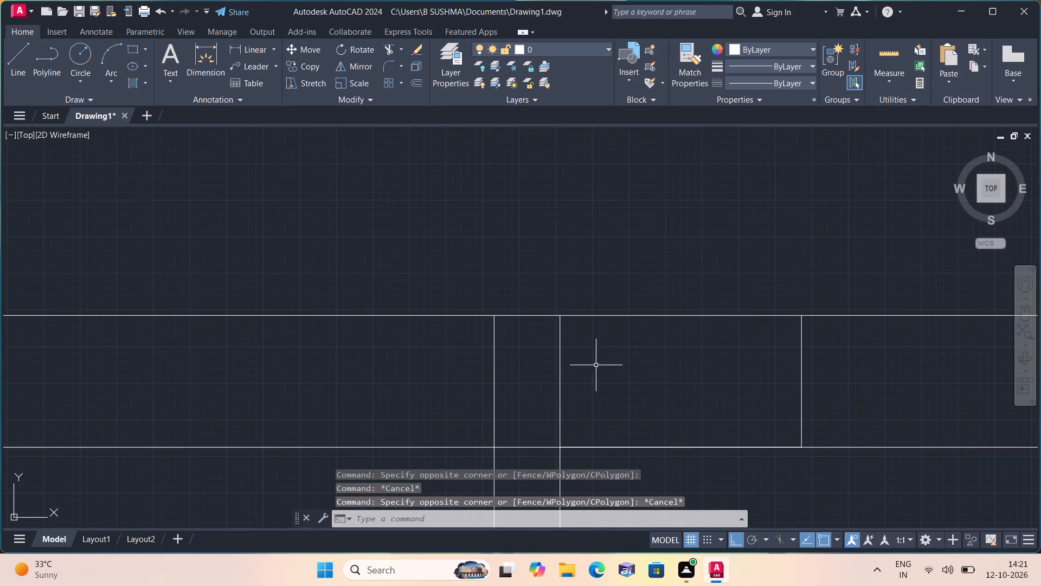
left_click(585, 444)
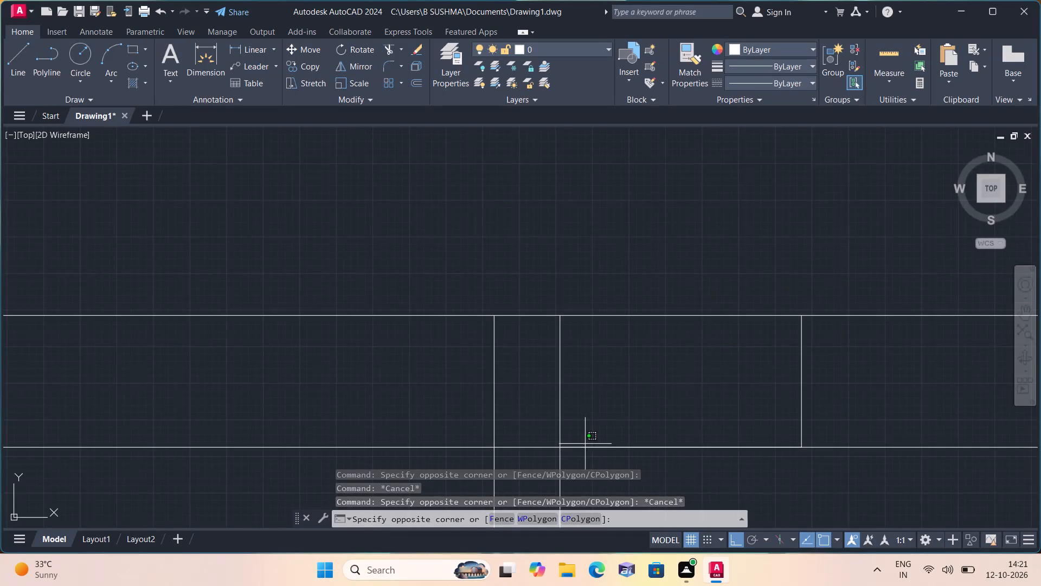
key("Escape")
left_click(587, 449)
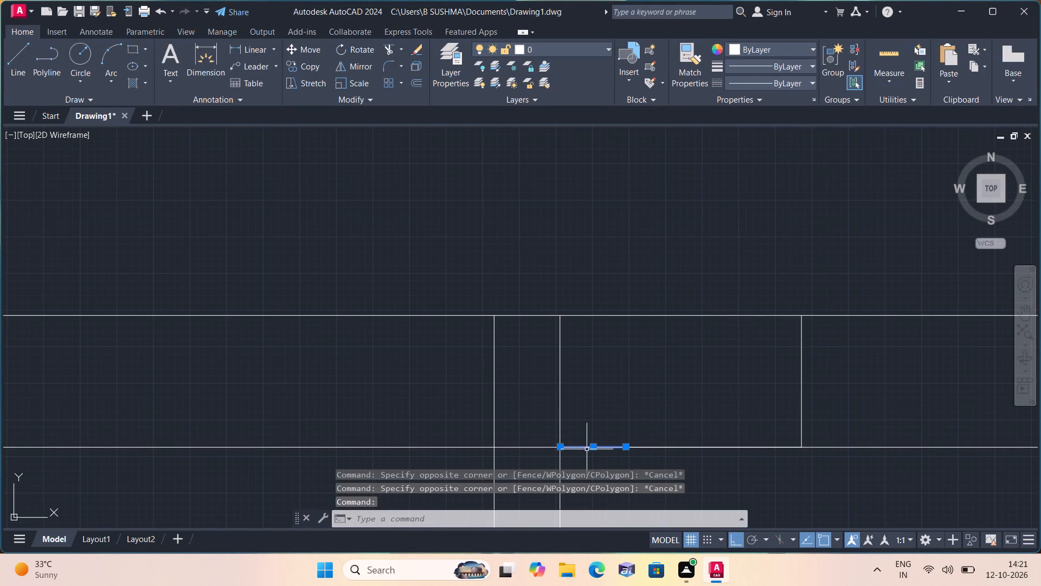
left_click(661, 448)
key("Delete")
Trim the right face line of the right interior wall where it crosses the new column in the horizontal wall.
type("trim")
key("space")
left_click_drag(603, 407, 595, 392)
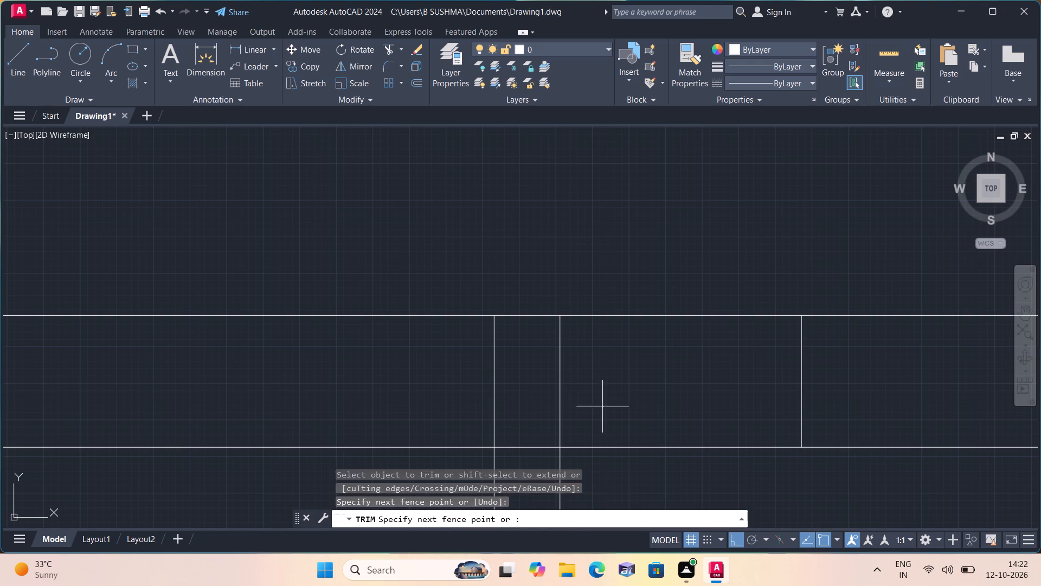
left_click(543, 424)
scroll(605, 411, "down", 5)
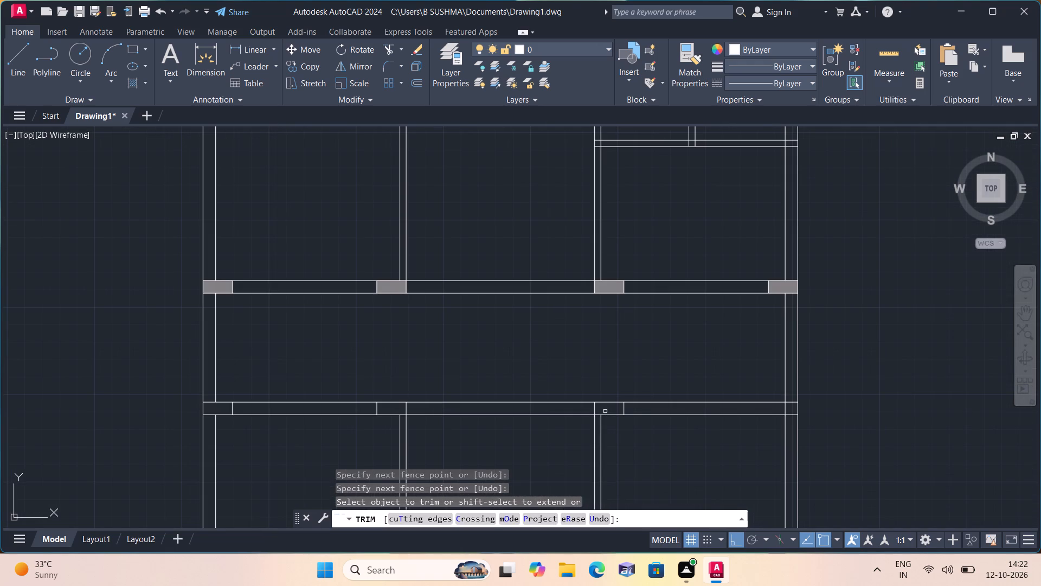
key("Escape")
From the right exterior wall's inner face on the horizontal wall's upper face, draw a line 1' leftward, continuing down across that wall.
scroll(647, 426, "down", 1)
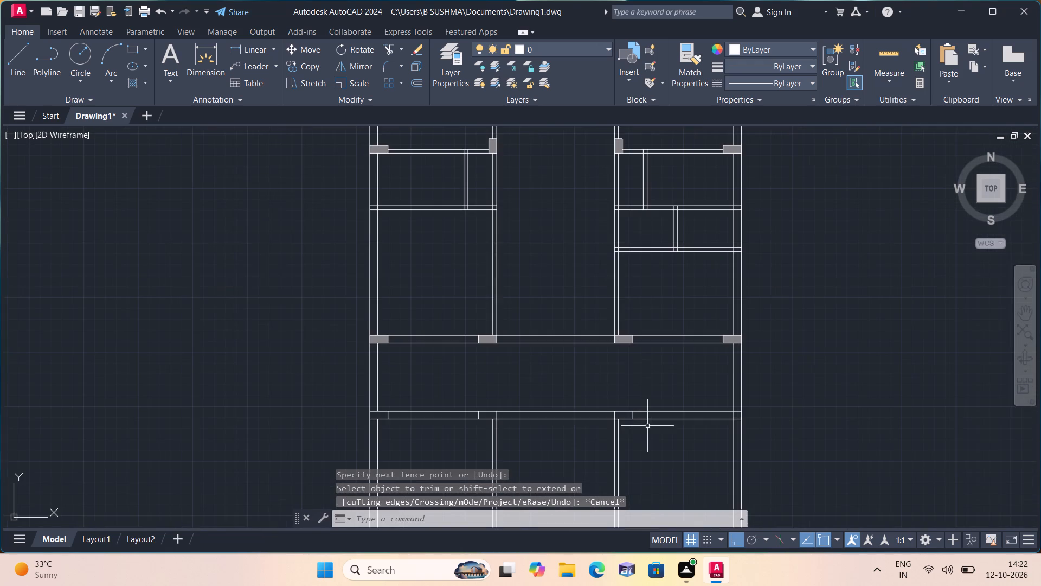
scroll(649, 424, "down", 1)
scroll(650, 424, "up", 1)
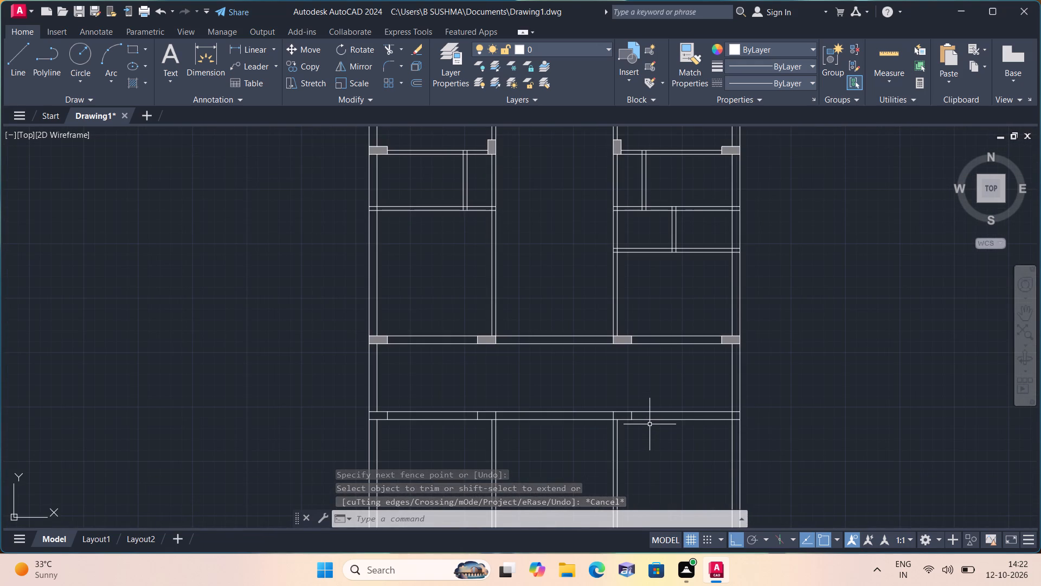
scroll(650, 424, "down", 1)
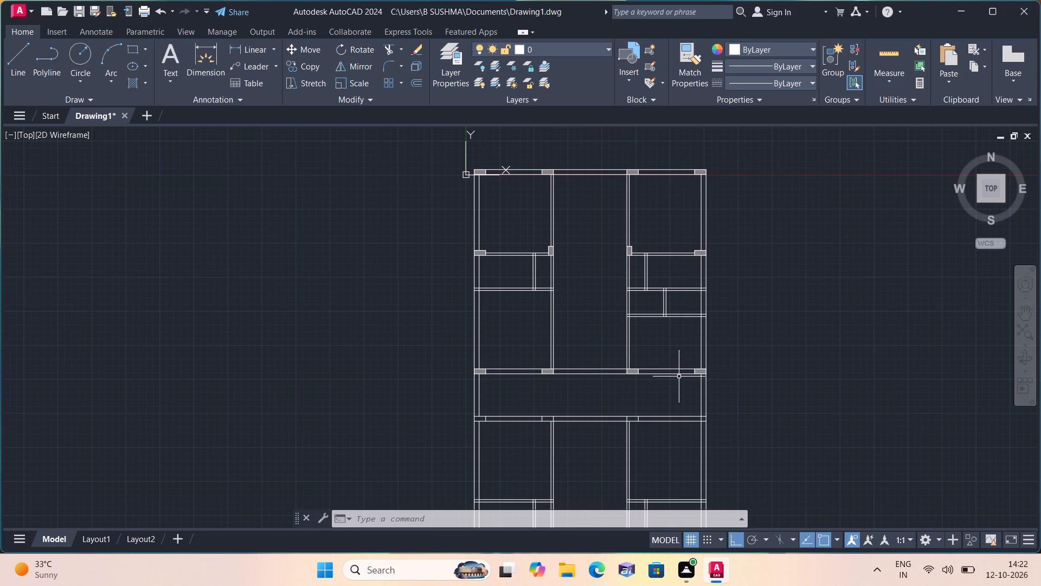
key("l")
key("space")
scroll(690, 397, "up", 2)
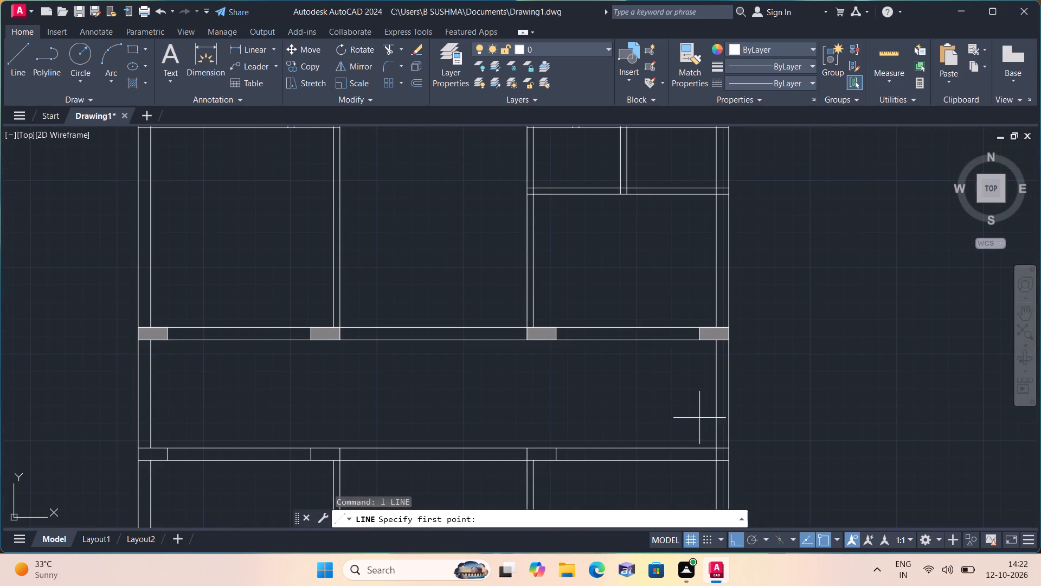
middle_click_drag(717, 434, 739, 345)
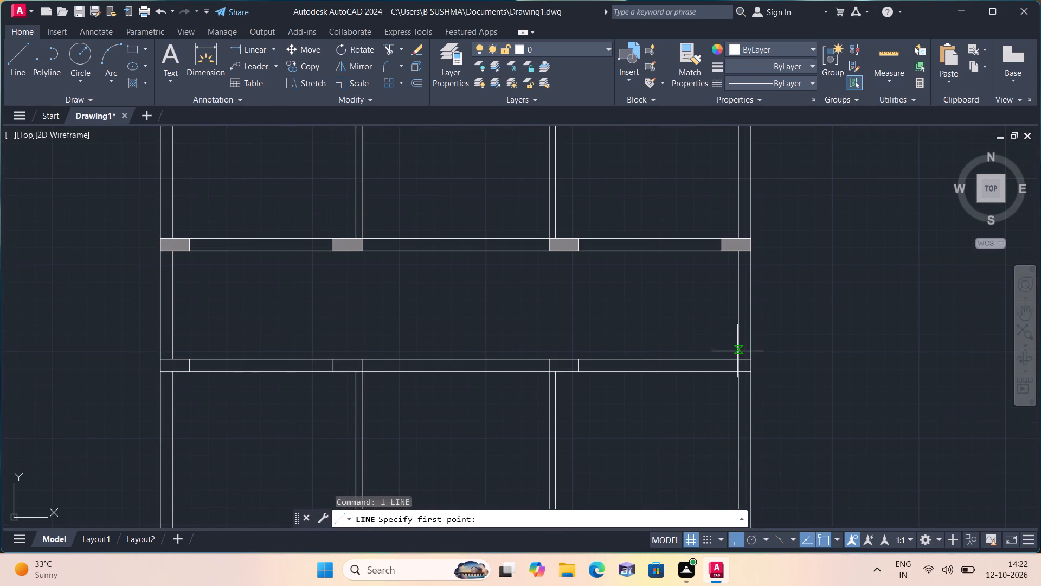
left_click(738, 361)
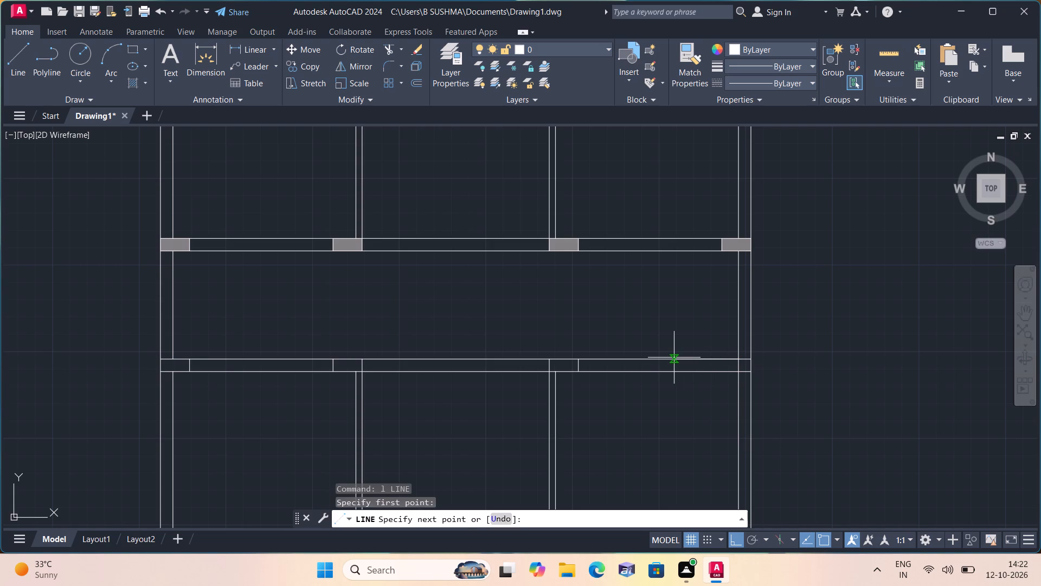
key("1")
key("apostrophe")
key("space")
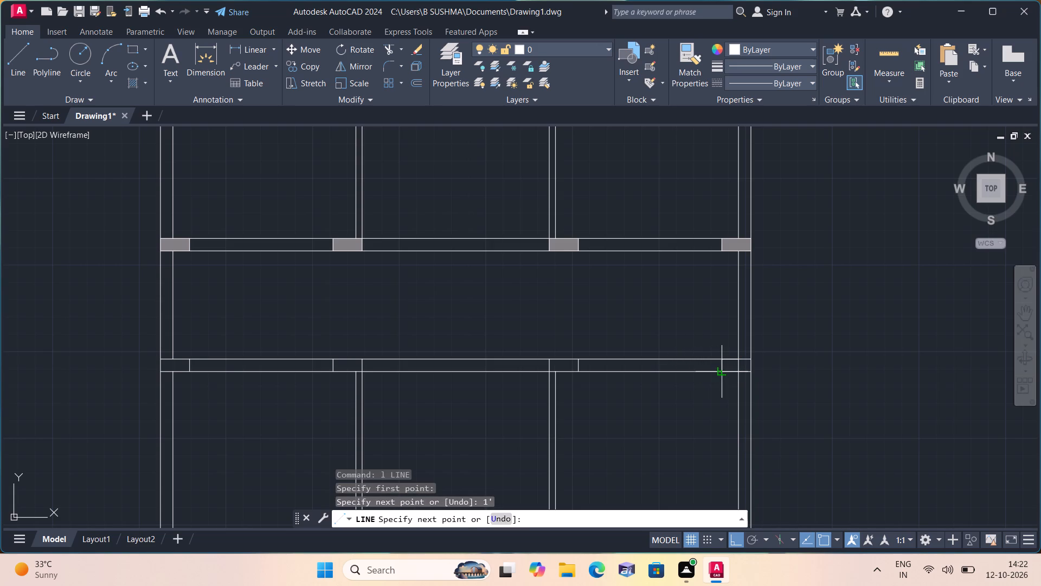
left_click(720, 373)
key("space")
Erase the 1' construction line along the horizontal wall's upper face, beside the right exterior wall.
scroll(723, 365, "up", 1)
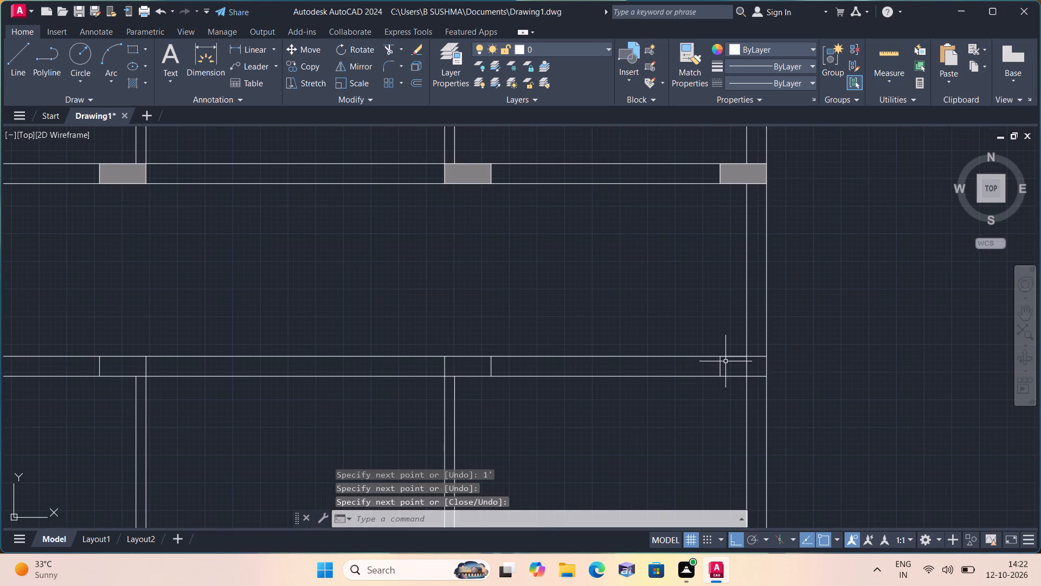
left_click(736, 355)
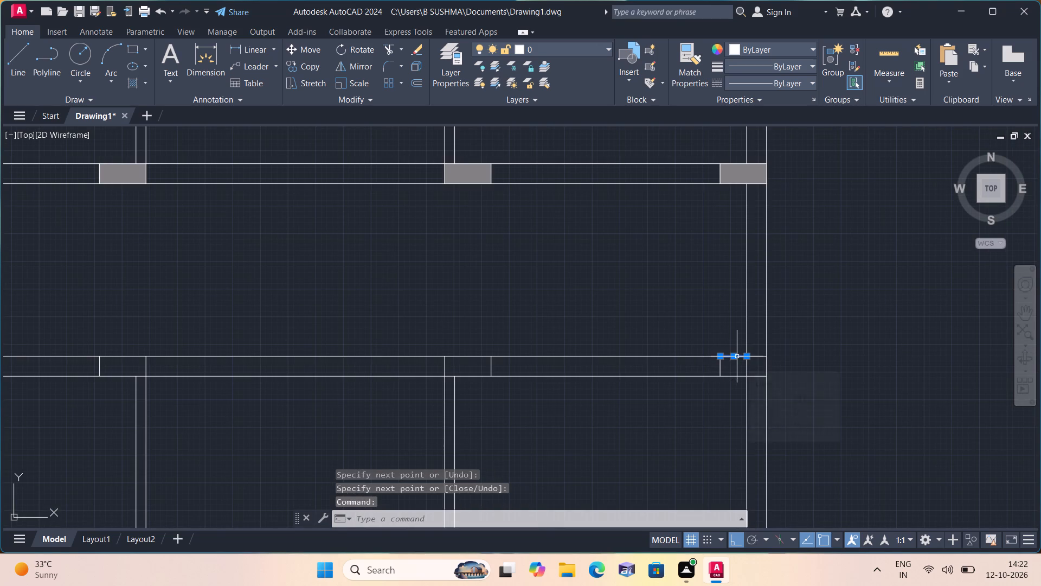
key("Delete")
Trim the inner face line of the right exterior wall where it crosses the new column in the horizontal wall.
type("trim")
key("space")
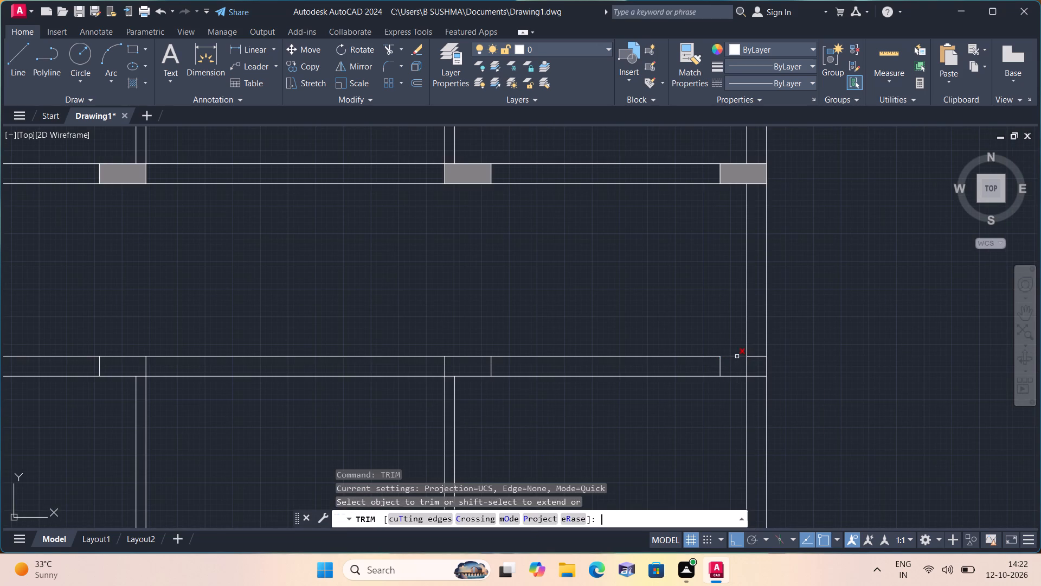
left_click(749, 369)
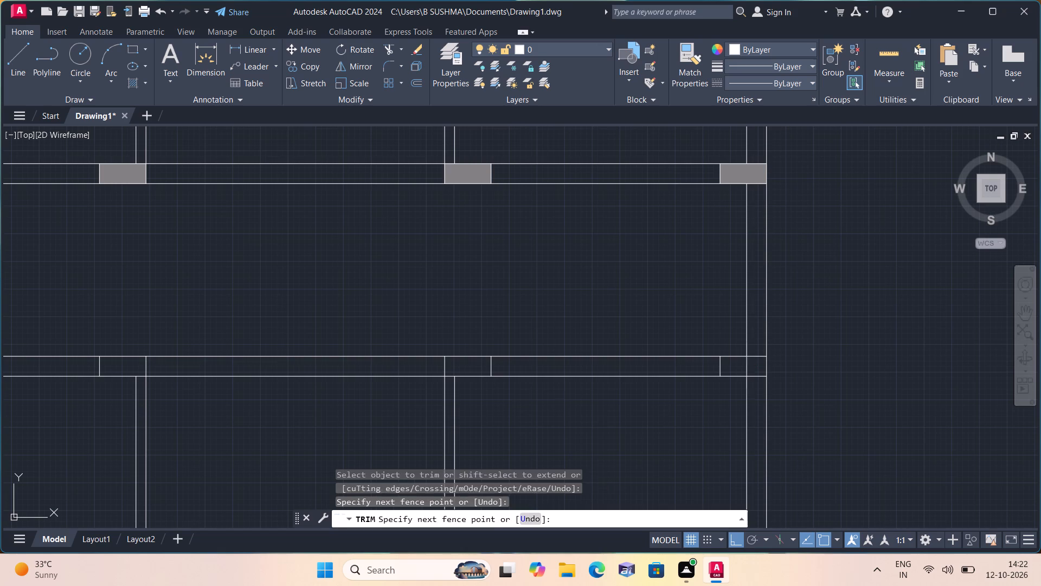
left_click(743, 362)
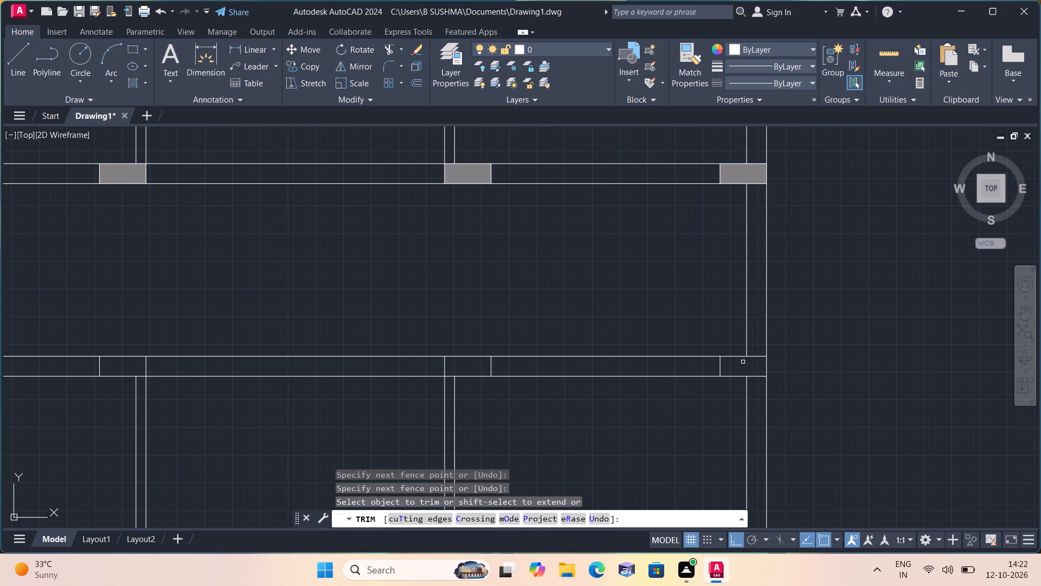
key("space")
At the left exterior wall's outer face, outline a column from the first lower partition's top: 4.5" up, across the wall, 1' rightward, down to the partition's lower face.
scroll(715, 371, "down", 2)
middle_click_drag(562, 405, 557, 392)
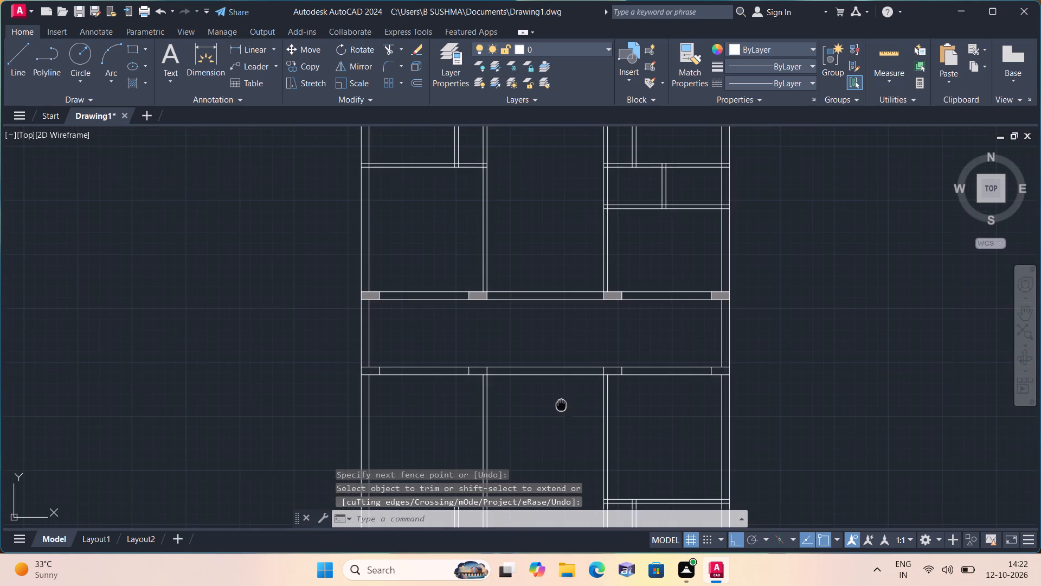
middle_click_drag(557, 392, 787, 199)
scroll(700, 247, "down", 1)
middle_click_drag(773, 233, 756, 313)
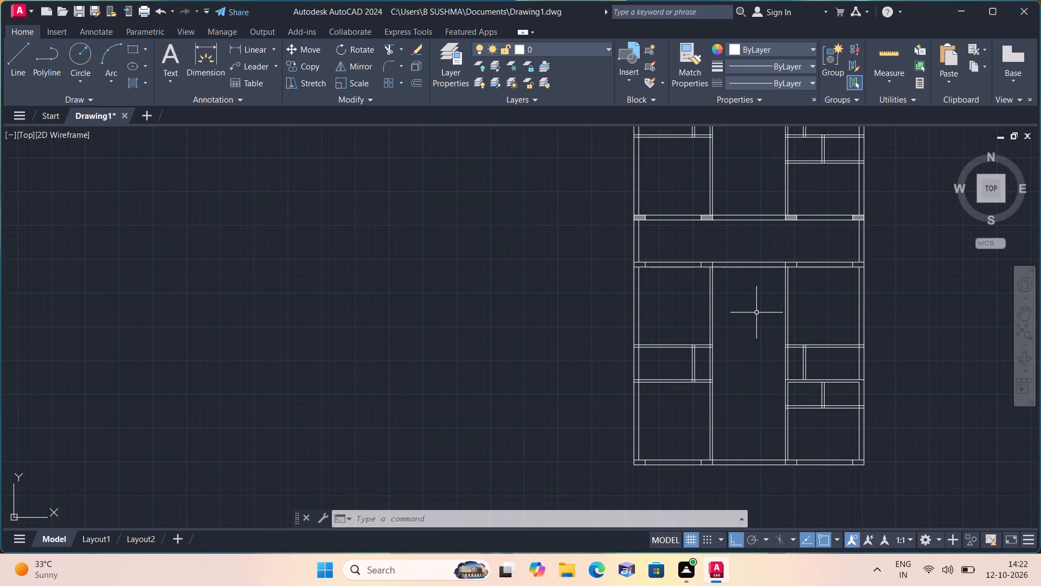
scroll(723, 313, "up", 1)
middle_click_drag(712, 310, 625, 281)
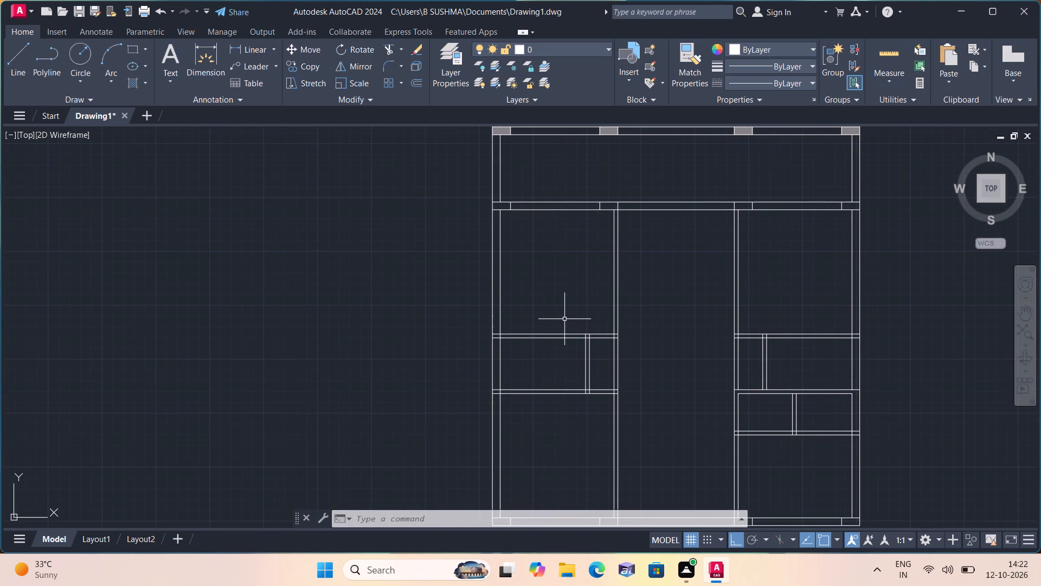
key("l")
key("space")
scroll(486, 336, "up", 1)
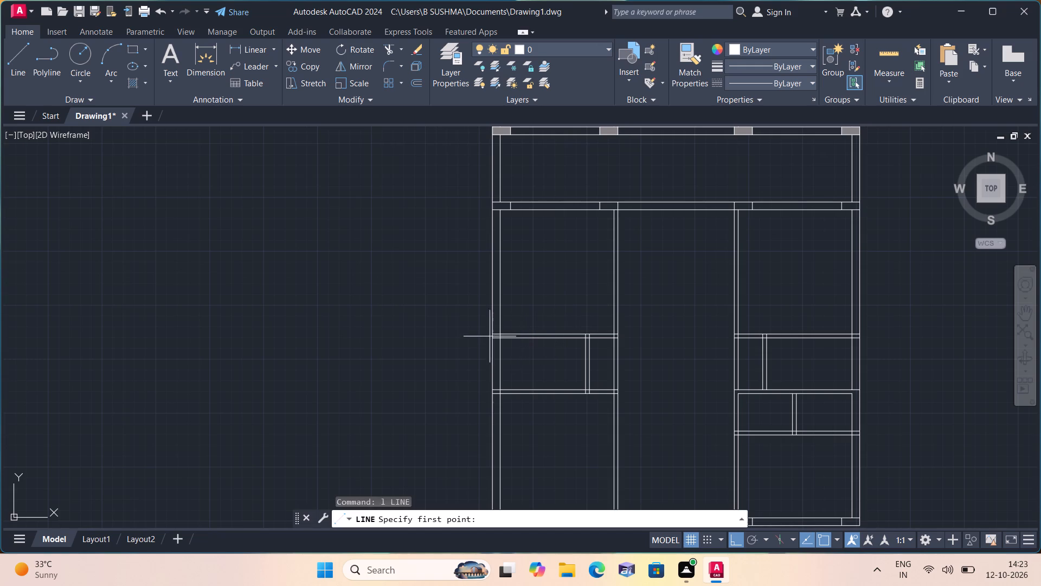
scroll(486, 336, "up", 2)
left_click(508, 332)
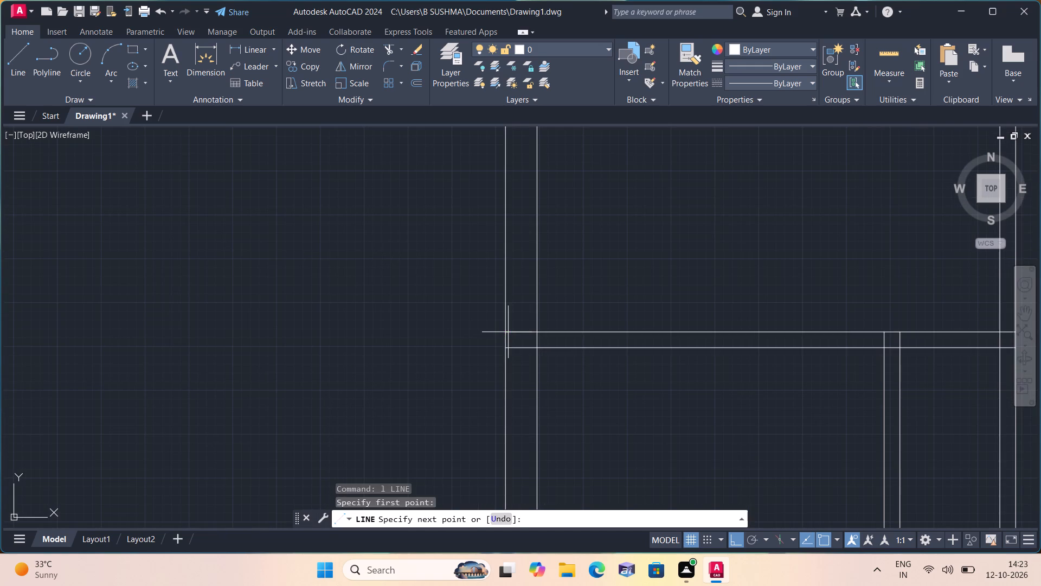
type("4.")
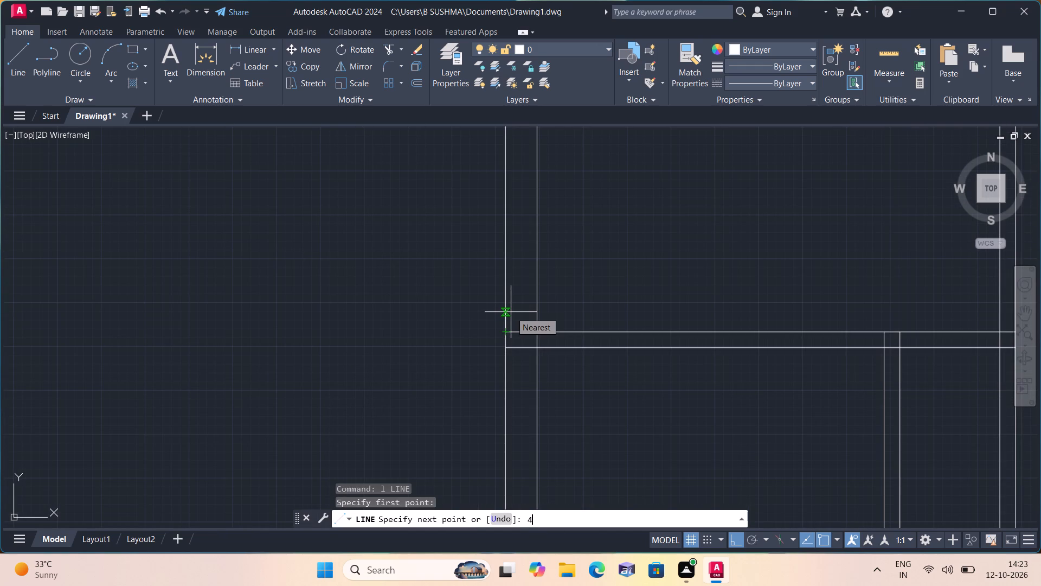
key("shift+quotedbl")
key("BackSpace")
key("5")
type("\"")
key("space")
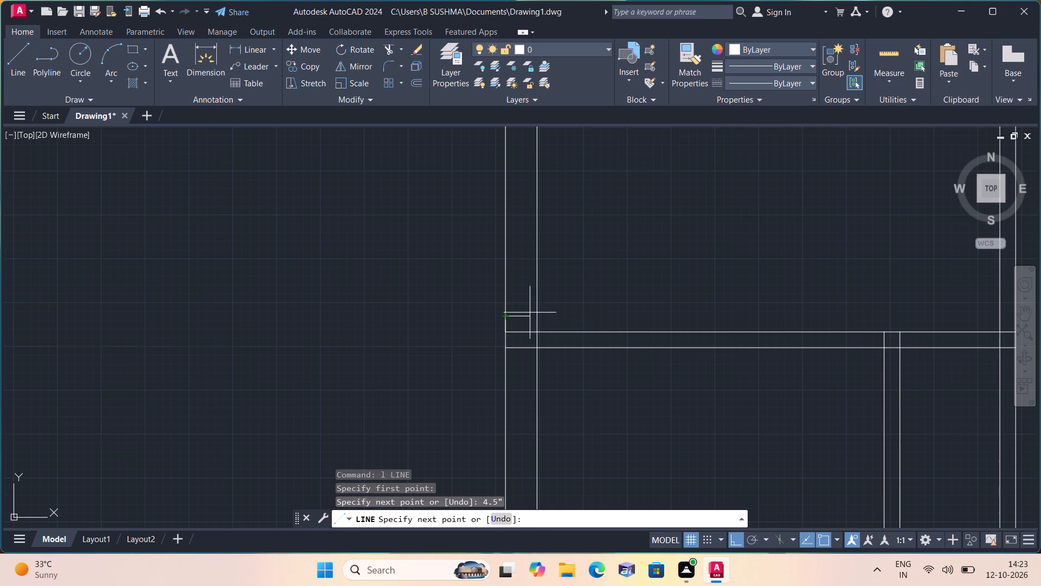
left_click(542, 320)
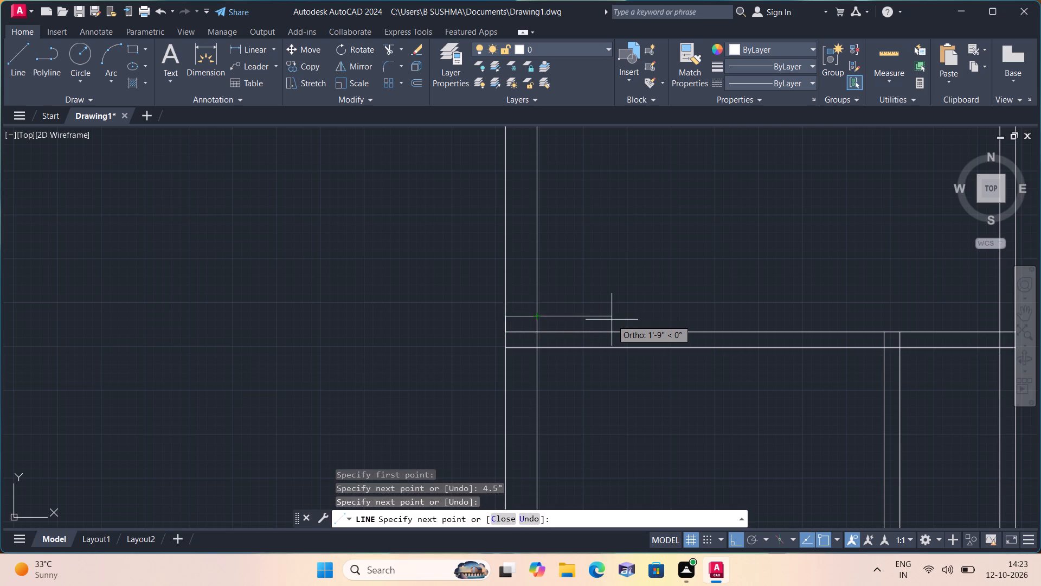
type("1'")
key("space")
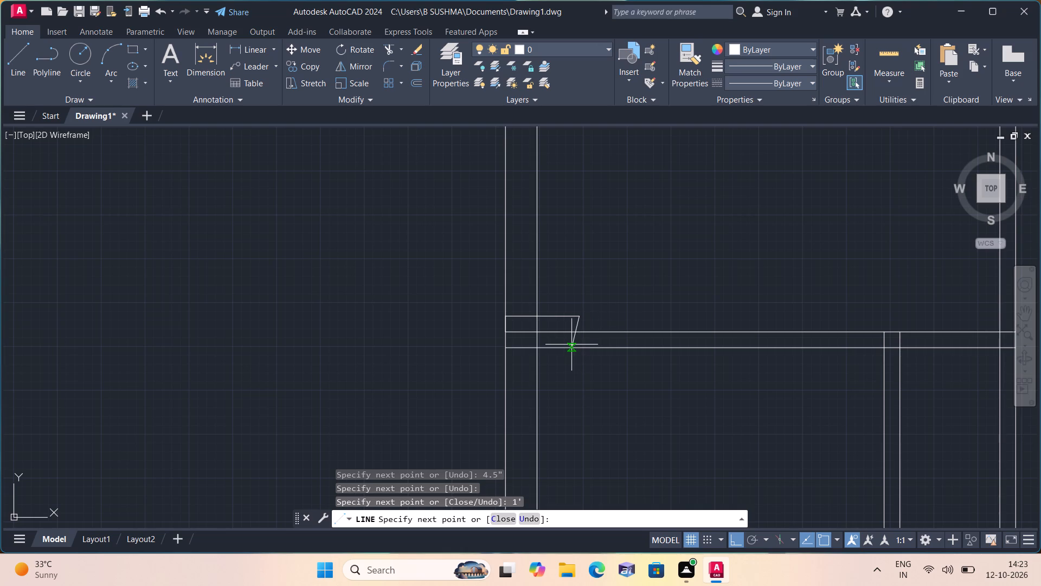
left_click(576, 348)
key("space")
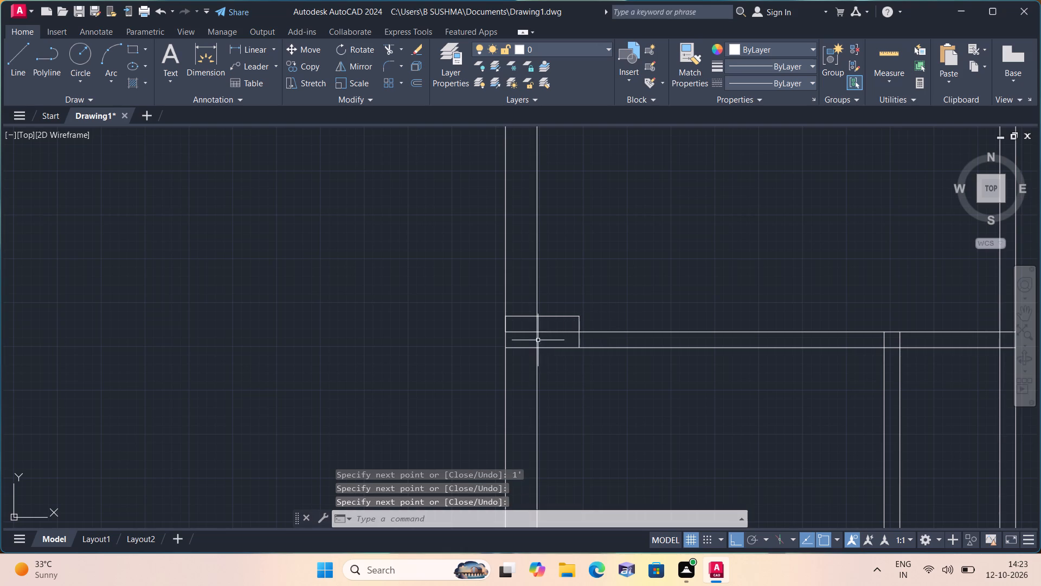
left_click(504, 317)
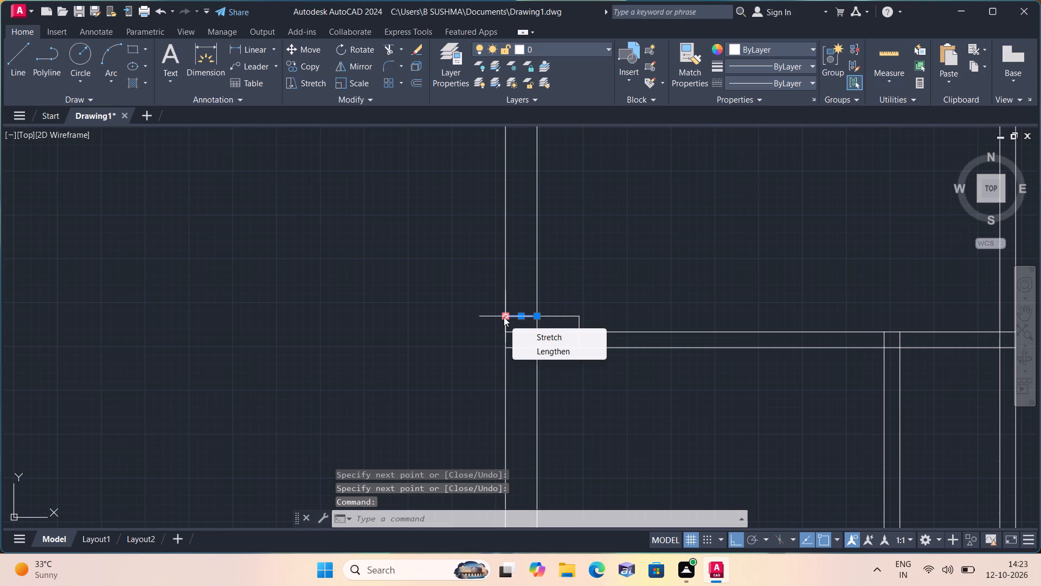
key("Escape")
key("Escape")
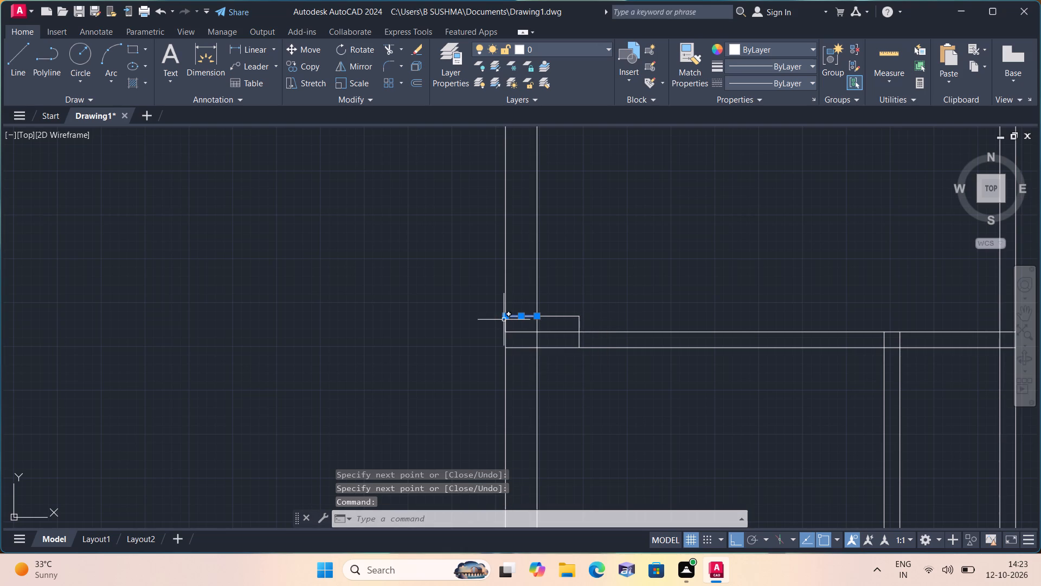
Erase the short 4.5" construction line along the left exterior wall's outer face, above the first lower partition.
key("Escape")
left_click(504, 321)
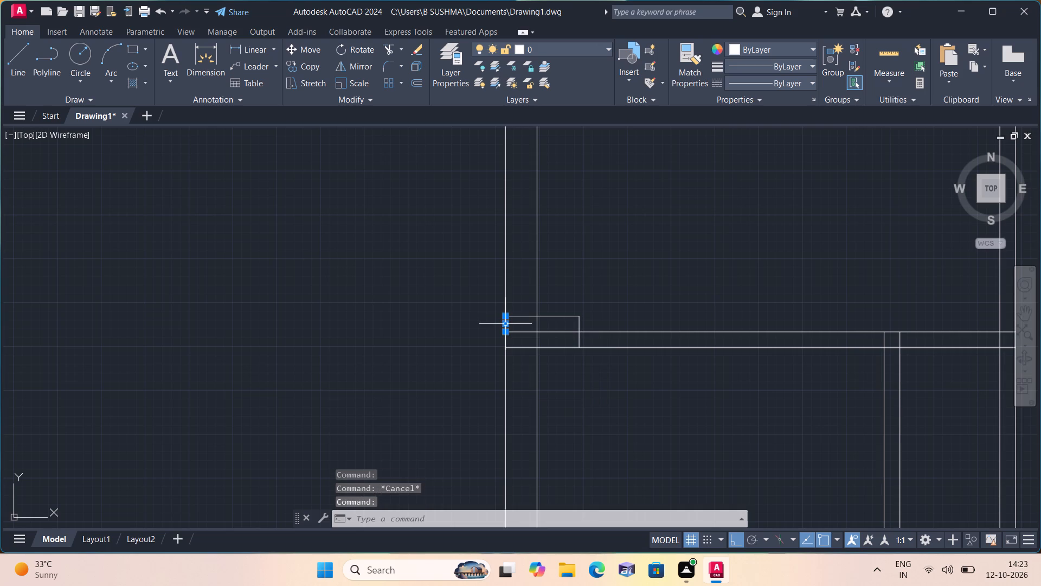
key("Delete")
Trim the partition's upper face line and the left exterior wall's inner face line inside the new column outline.
type("trim")
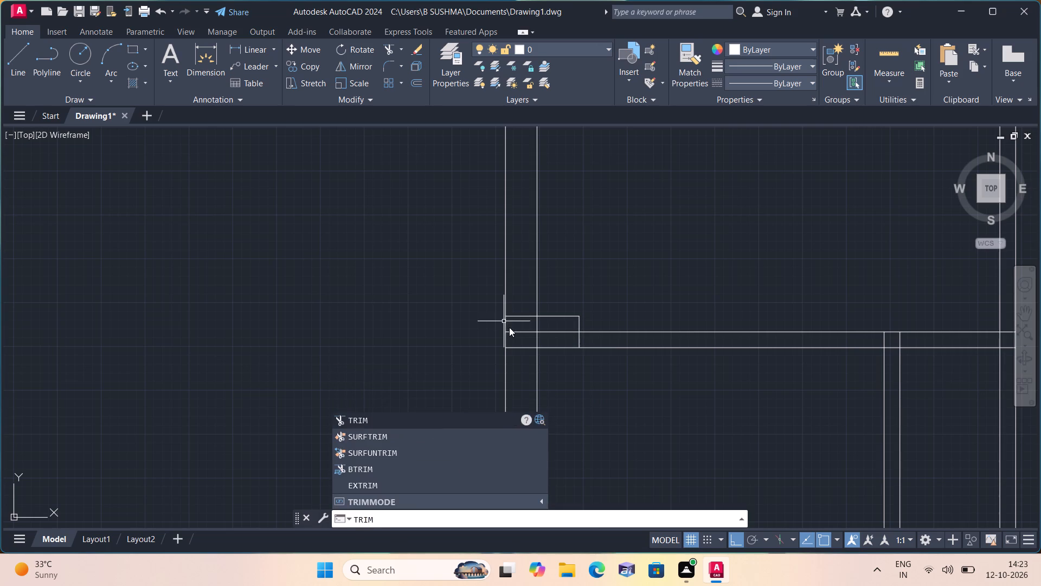
key("space")
left_click(519, 332)
left_click(532, 333)
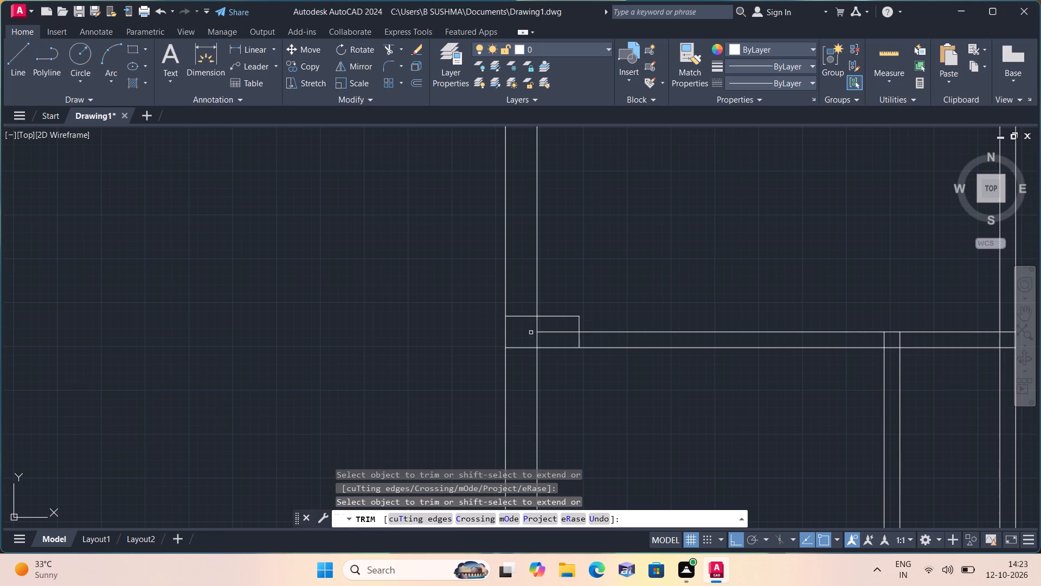
left_click(546, 330)
left_click_drag(546, 330, 532, 336)
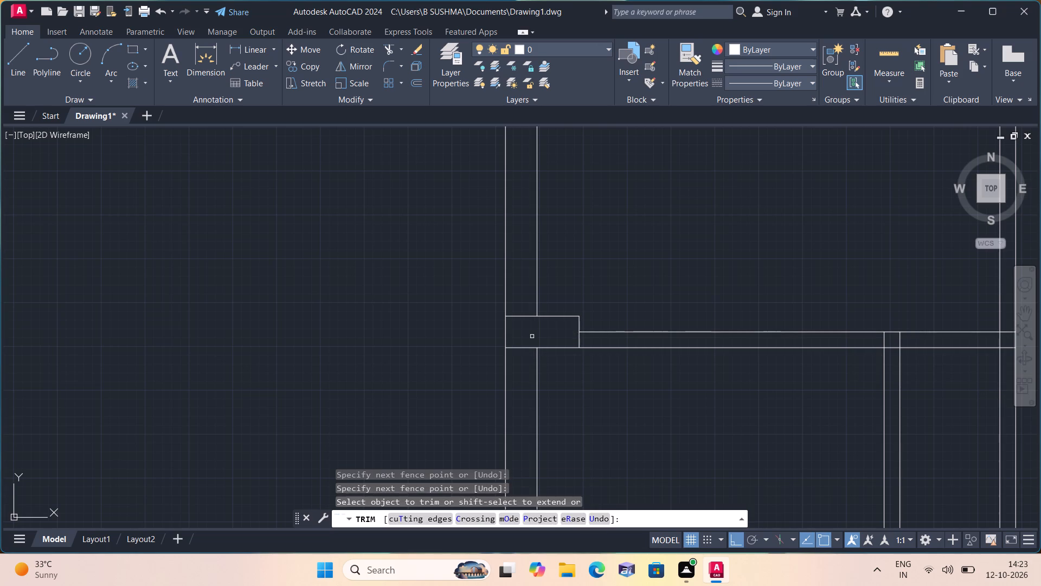
key("space")
At the same partition's right end, outline a column from the wall's inner face on the lower line: 4.5" leftward, 1' up, across to the wall's far face.
scroll(545, 322, "down", 2)
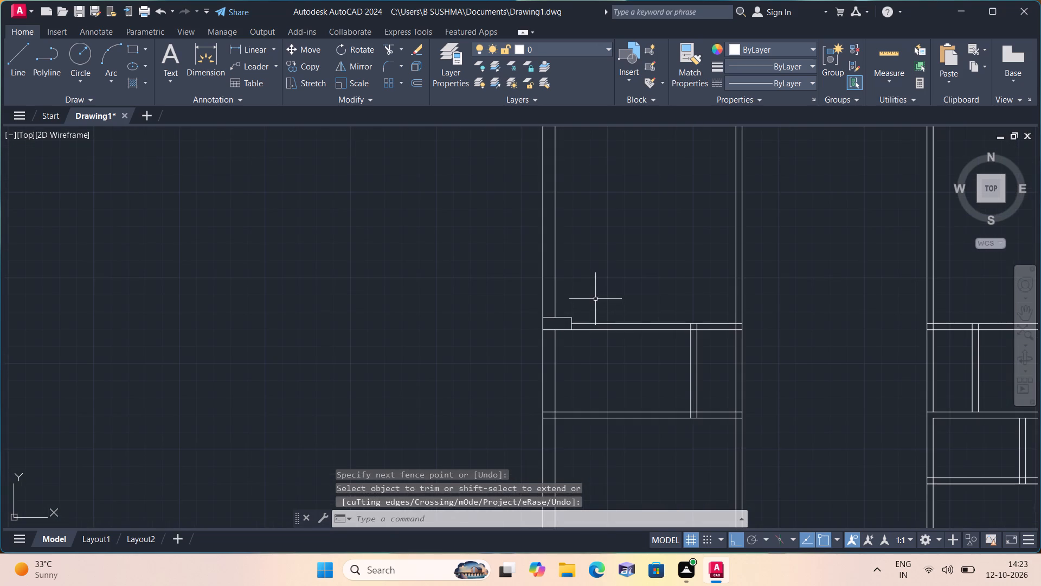
middle_click_drag(592, 297, 504, 319)
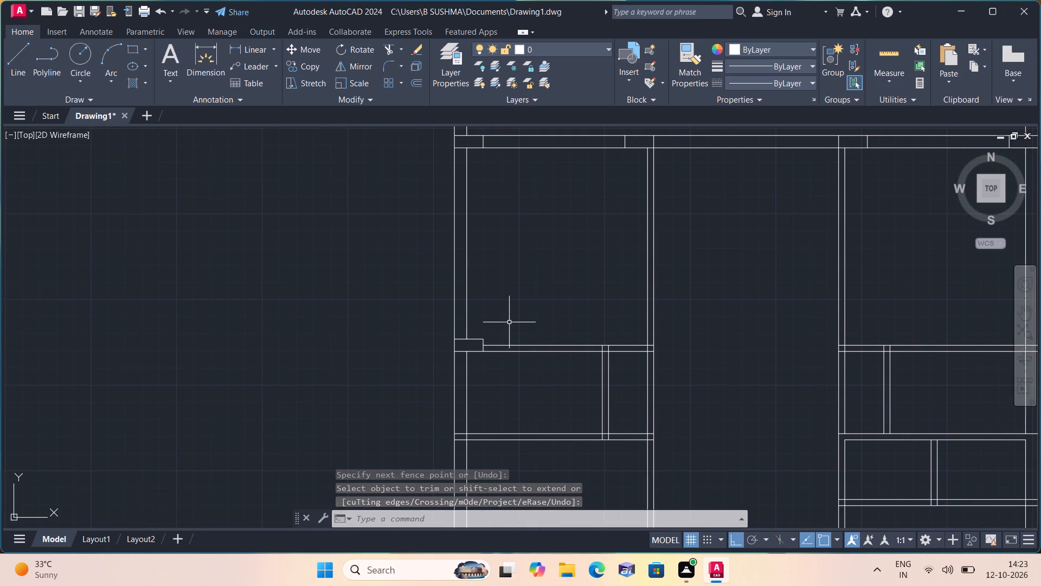
key("l")
key("space")
scroll(613, 346, "up", 2)
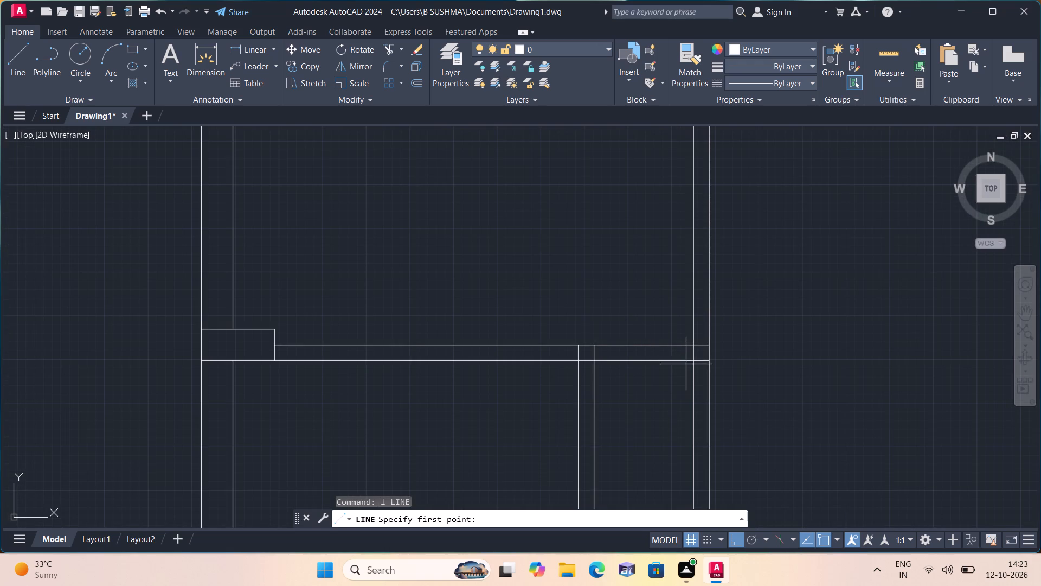
left_click(692, 361)
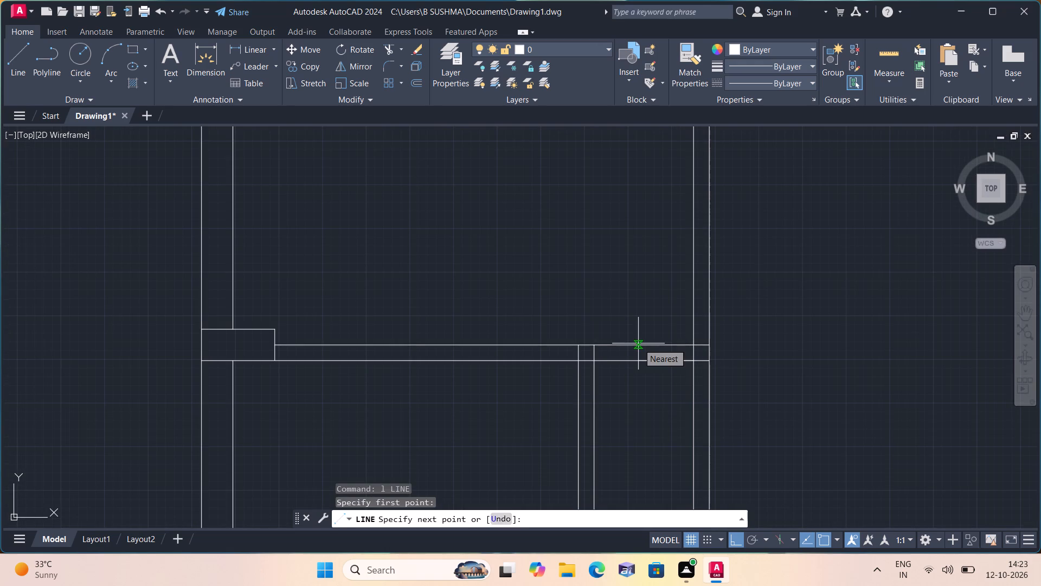
type("4.5")
key("shift+quotedbl")
key("space")
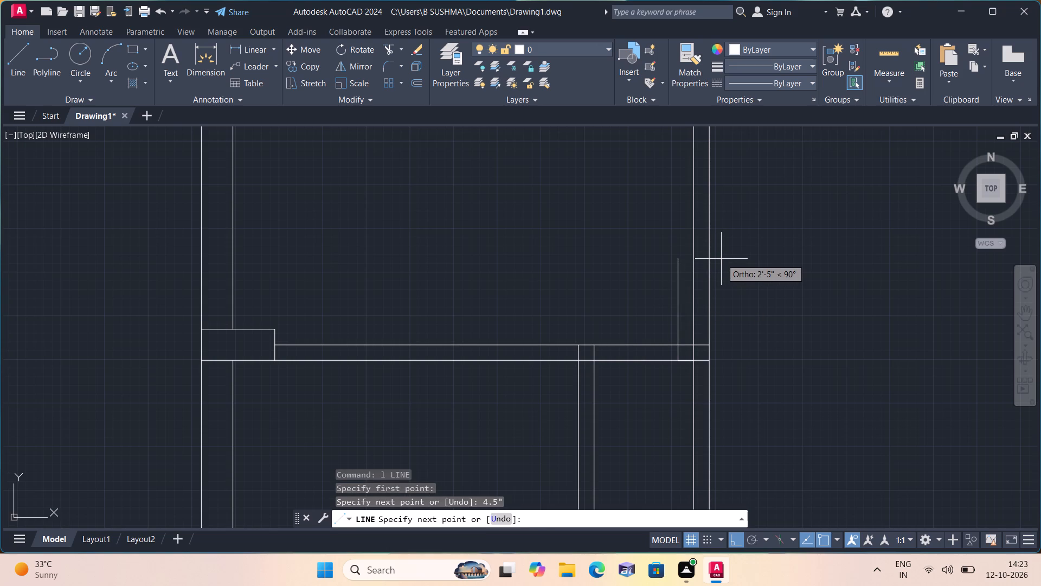
key("1")
key("apostrophe")
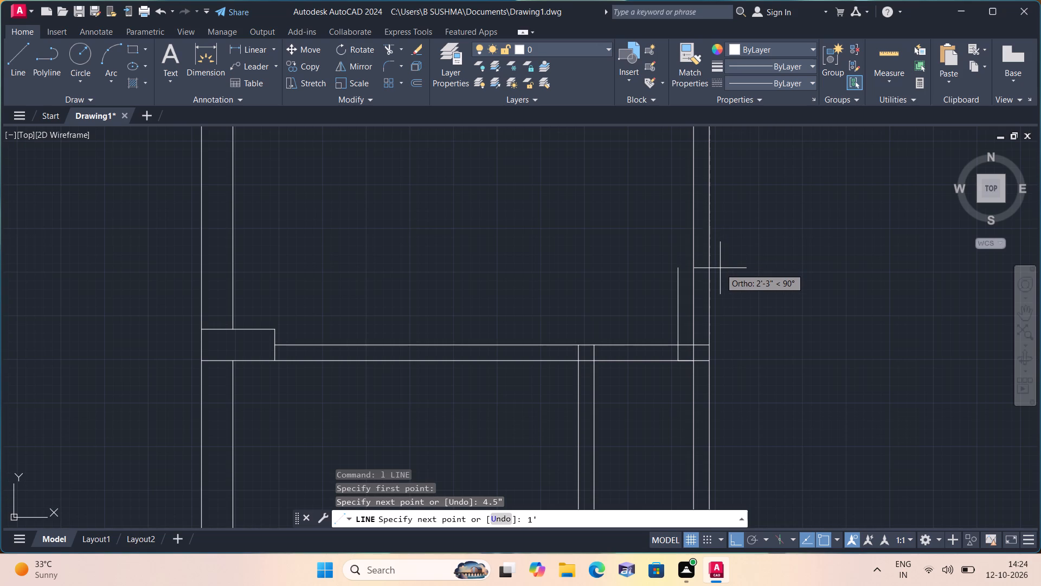
key("space")
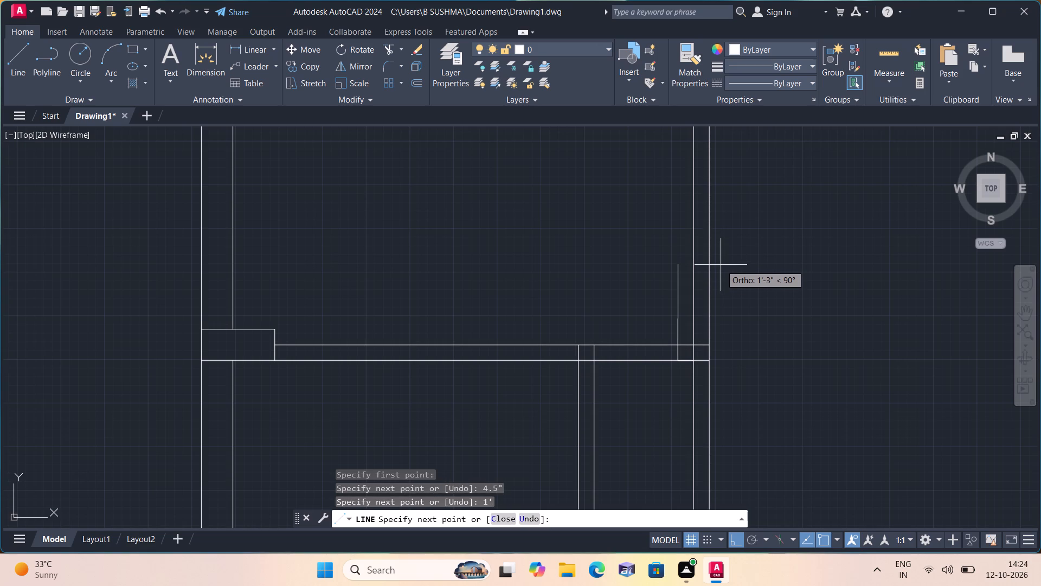
scroll(721, 263, "down", 1)
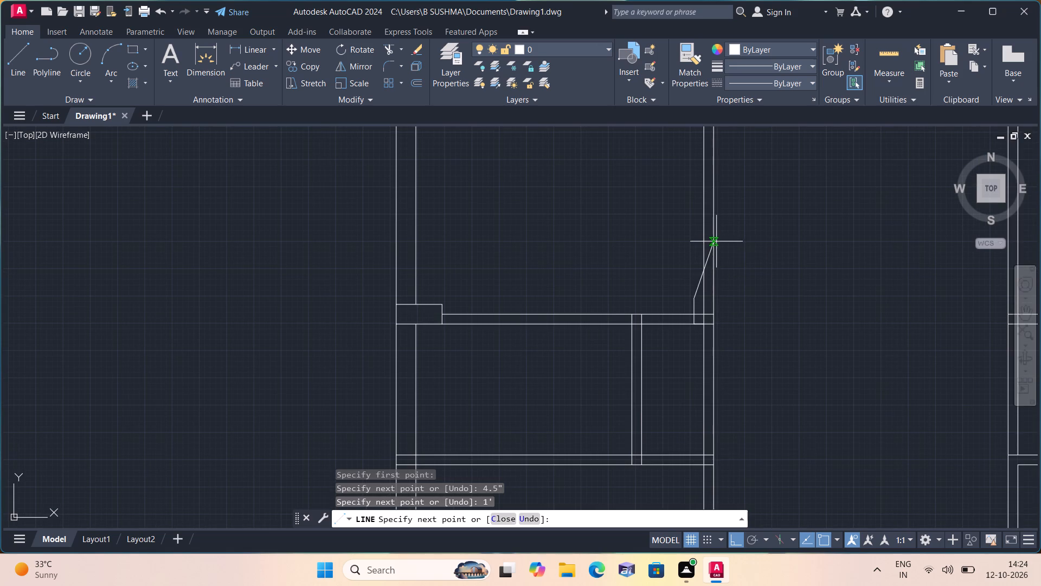
scroll(719, 244, "up", 1)
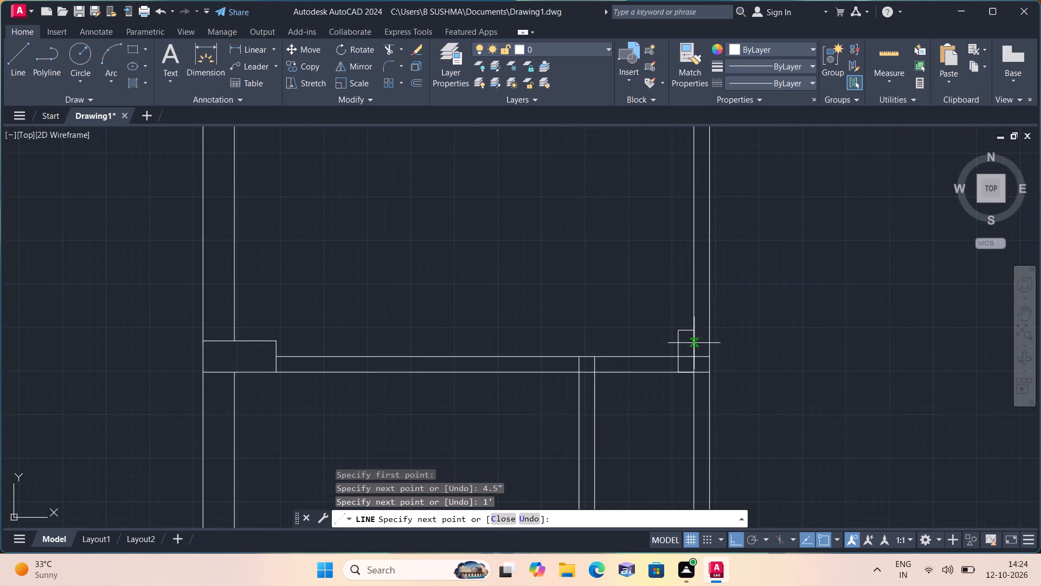
left_click(705, 331)
key("space")
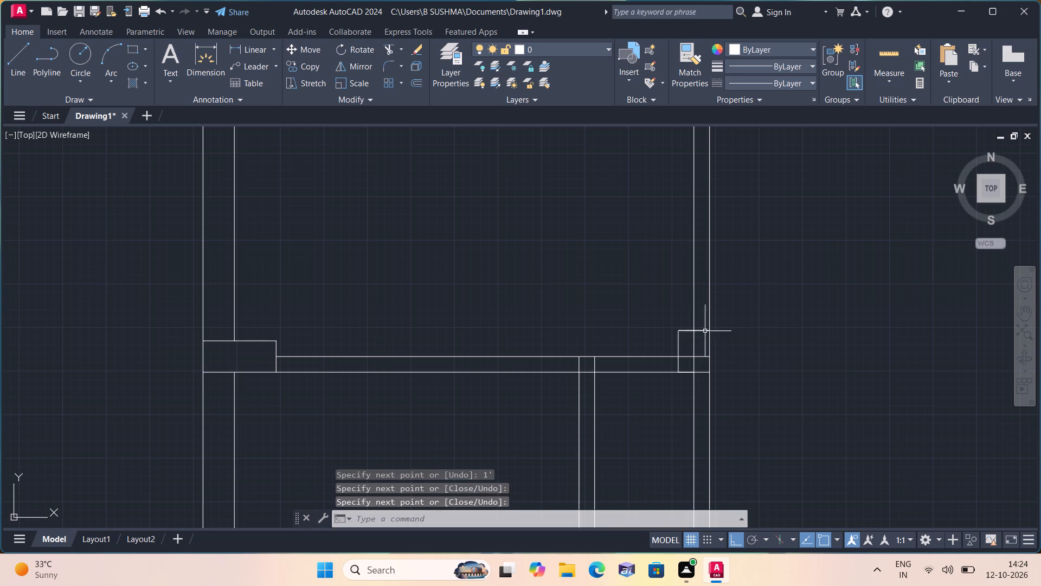
Erase the 4.5" construction line along the partition's lower face at the new right-end column.
left_click(682, 372)
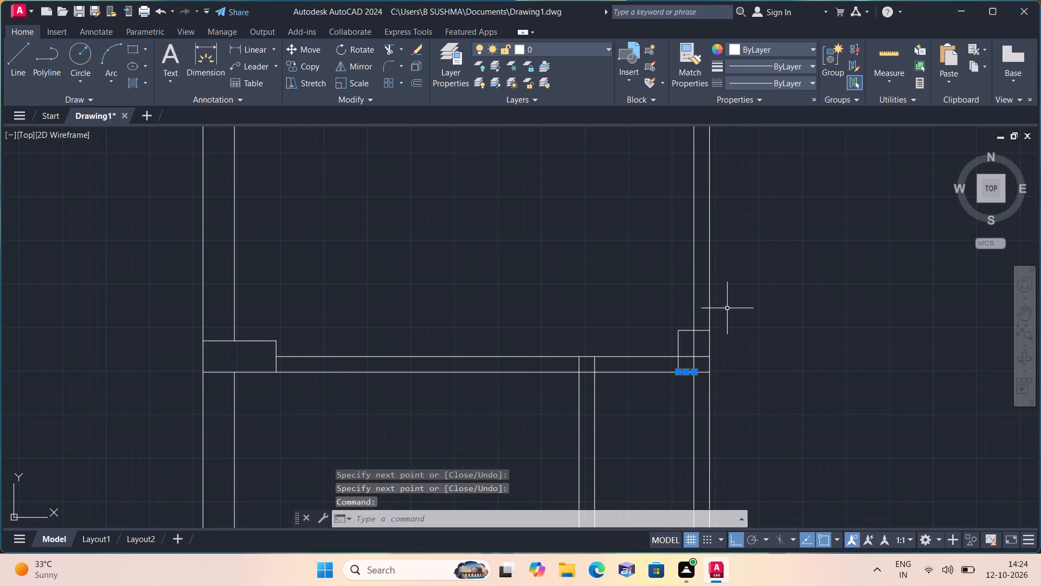
key("Delete")
Trim the partition's upper face line and the vertical wall's inner face line inside the right-end column outline.
type("trim")
key("space")
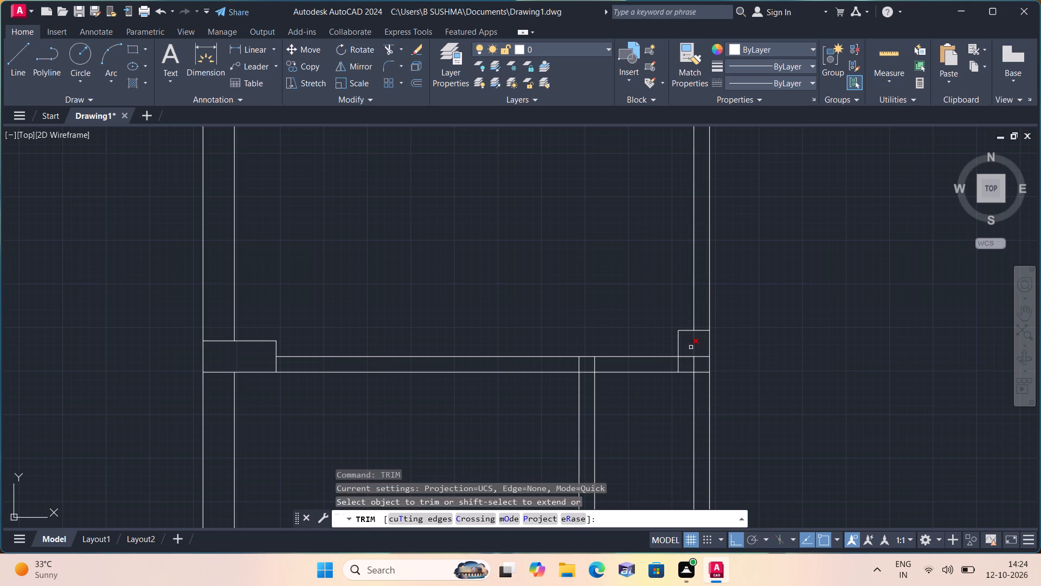
left_click(688, 351)
left_click(692, 363)
left_click(693, 363)
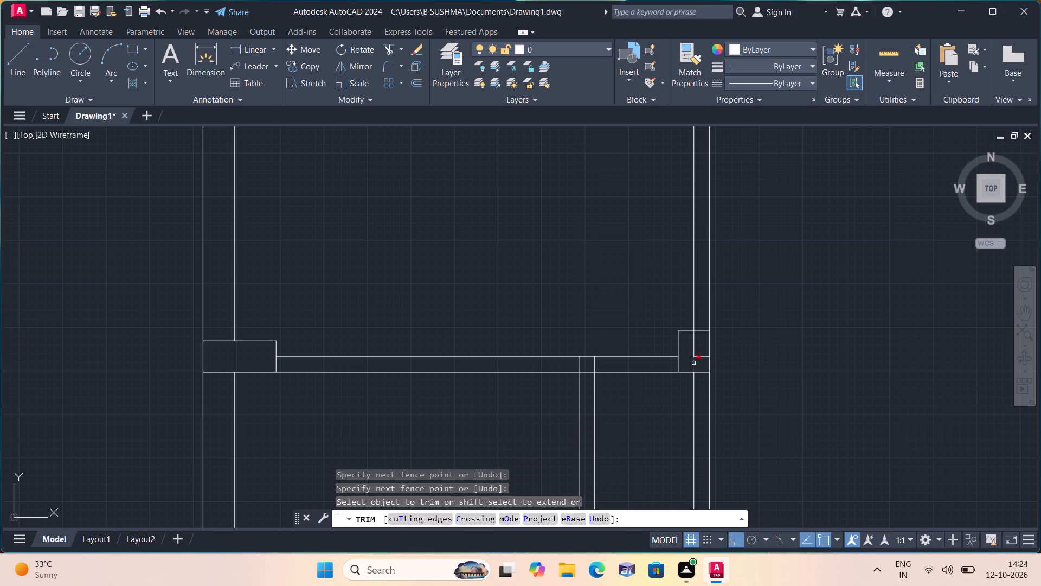
left_click(696, 355)
left_click(694, 348)
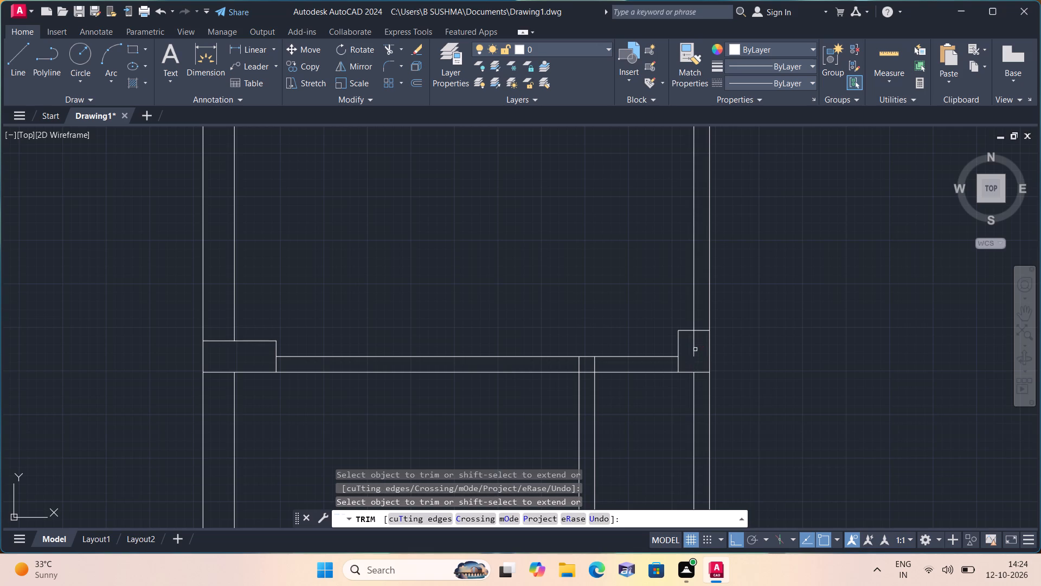
key("space")
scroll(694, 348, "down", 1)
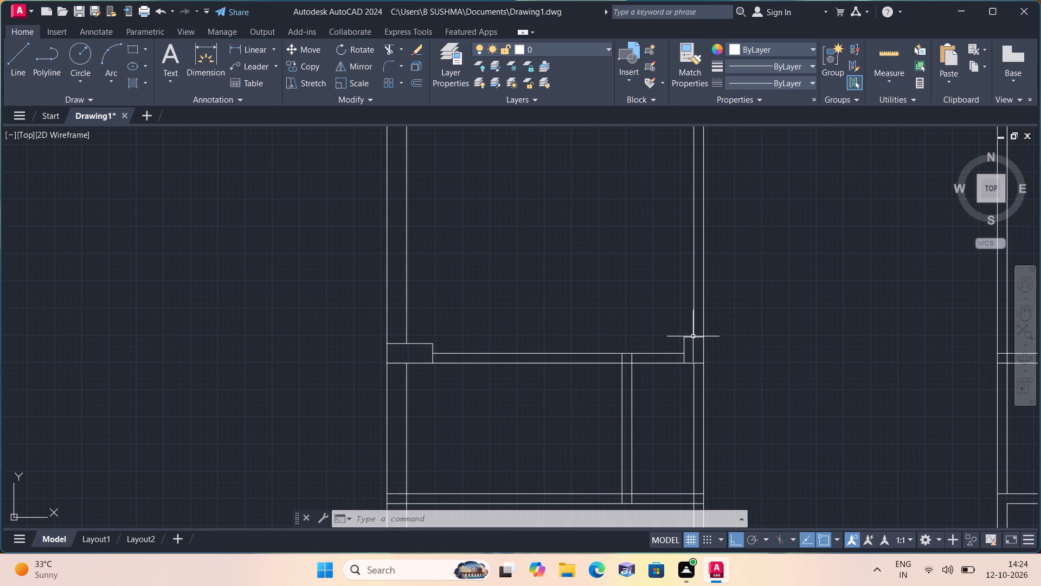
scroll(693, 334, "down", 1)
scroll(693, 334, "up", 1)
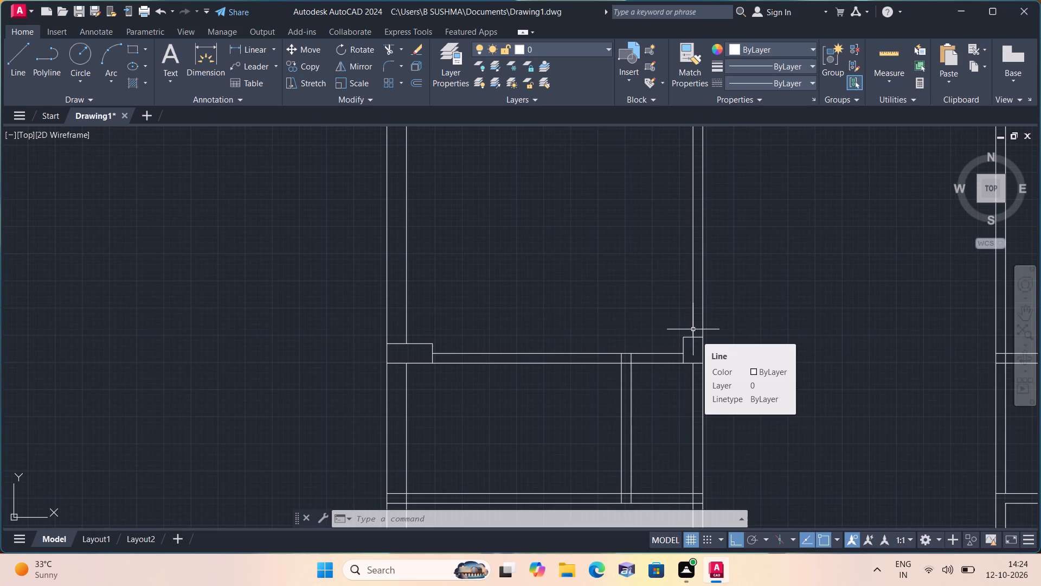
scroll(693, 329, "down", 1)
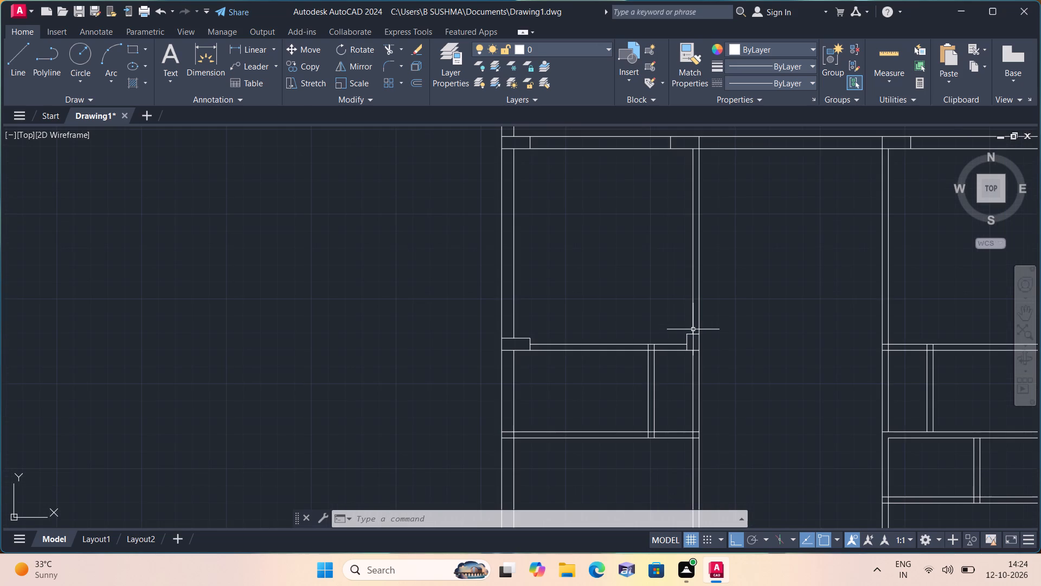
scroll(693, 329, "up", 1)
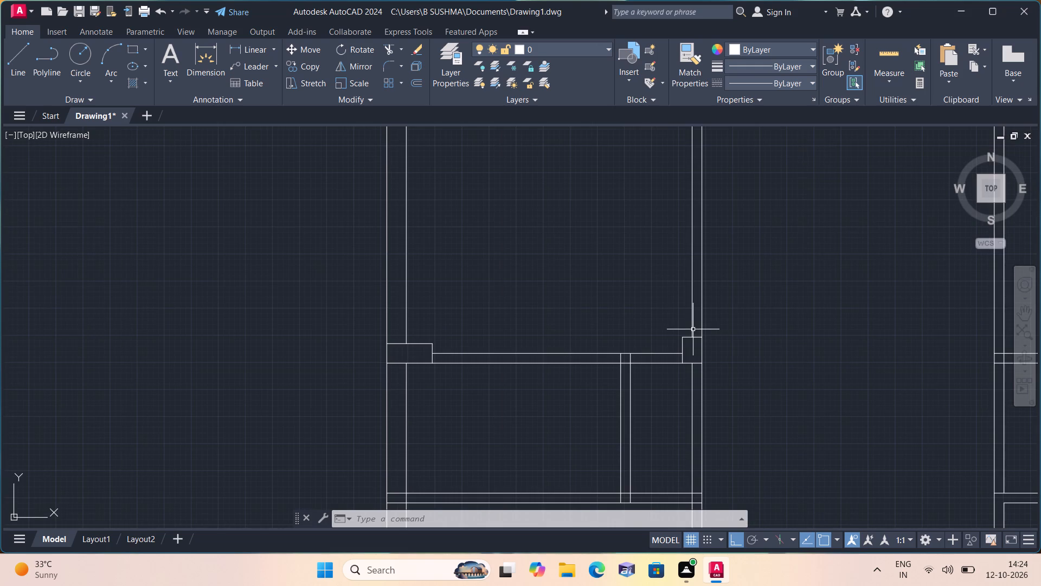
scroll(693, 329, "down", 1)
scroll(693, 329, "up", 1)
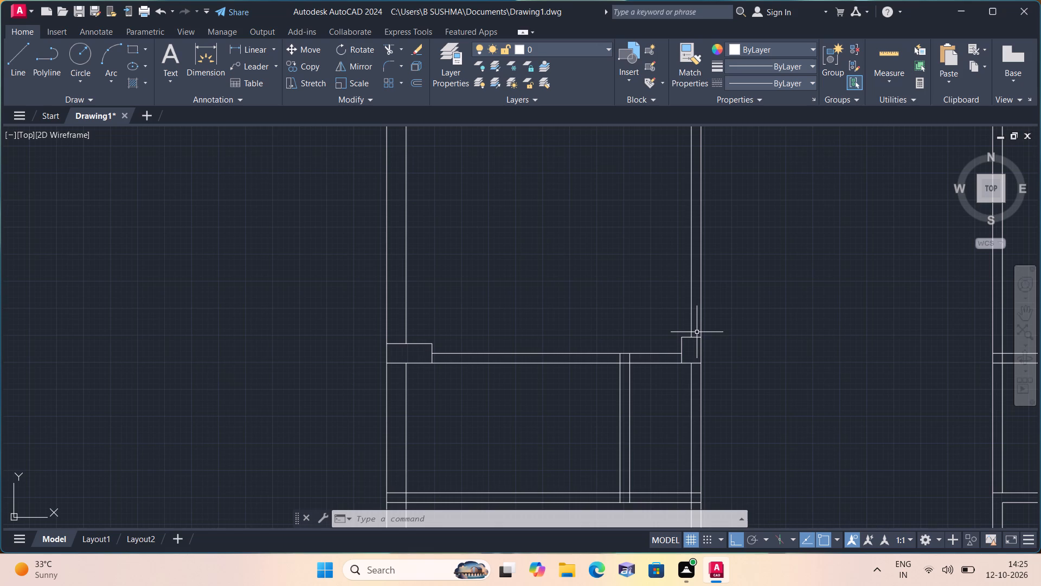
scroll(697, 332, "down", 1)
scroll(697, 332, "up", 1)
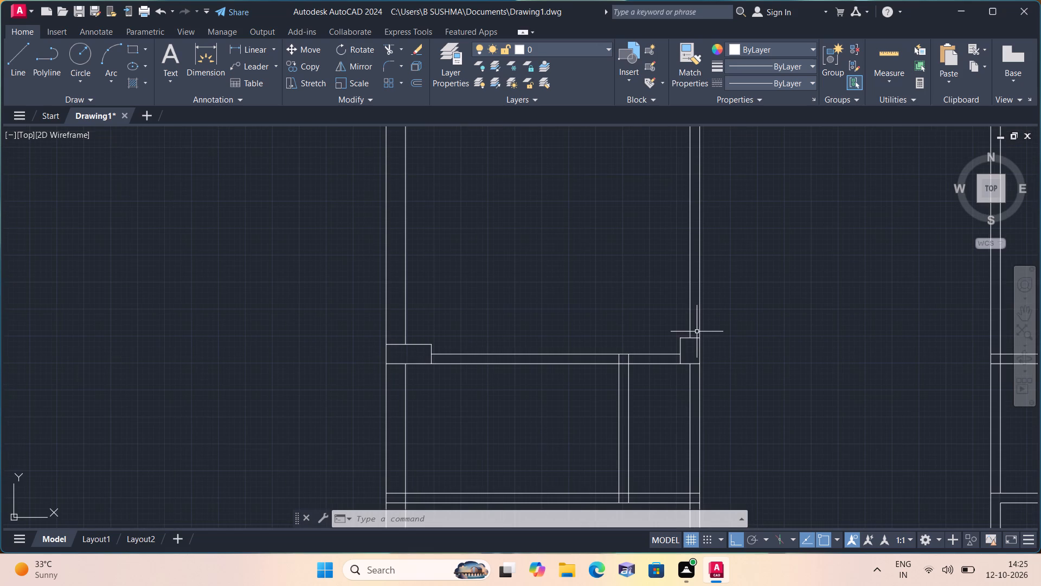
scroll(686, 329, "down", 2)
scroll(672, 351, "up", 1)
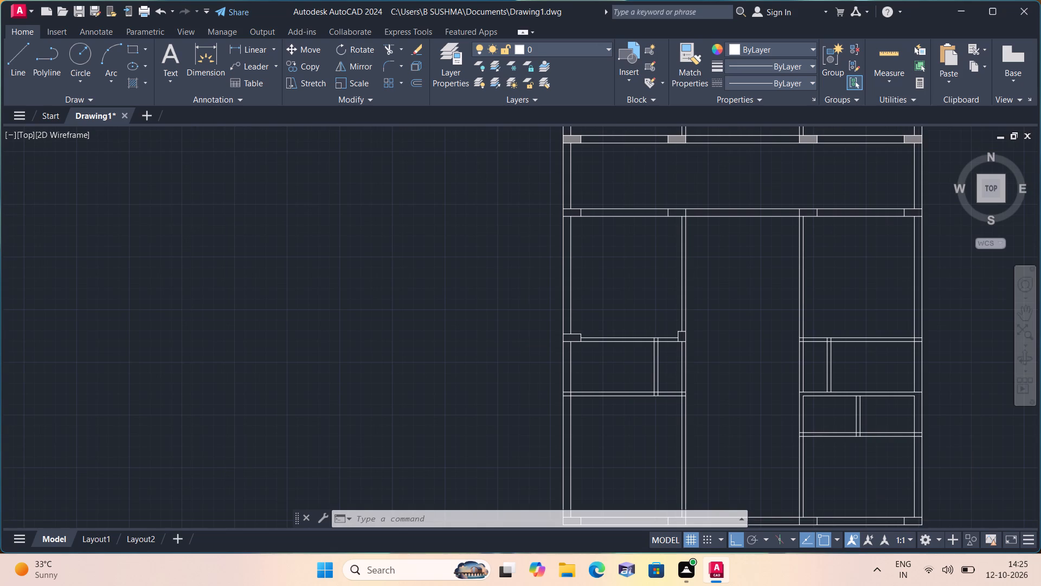
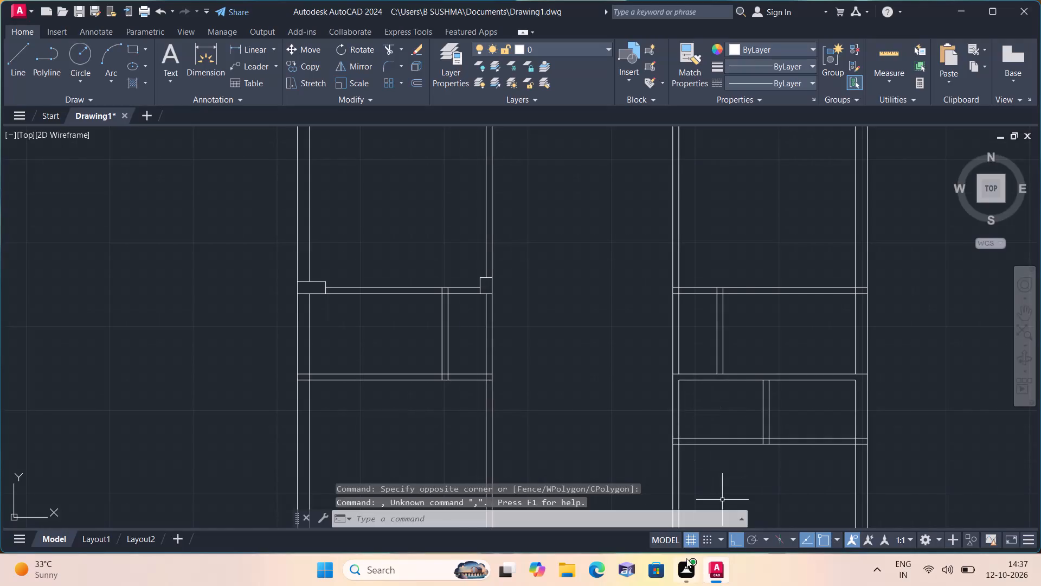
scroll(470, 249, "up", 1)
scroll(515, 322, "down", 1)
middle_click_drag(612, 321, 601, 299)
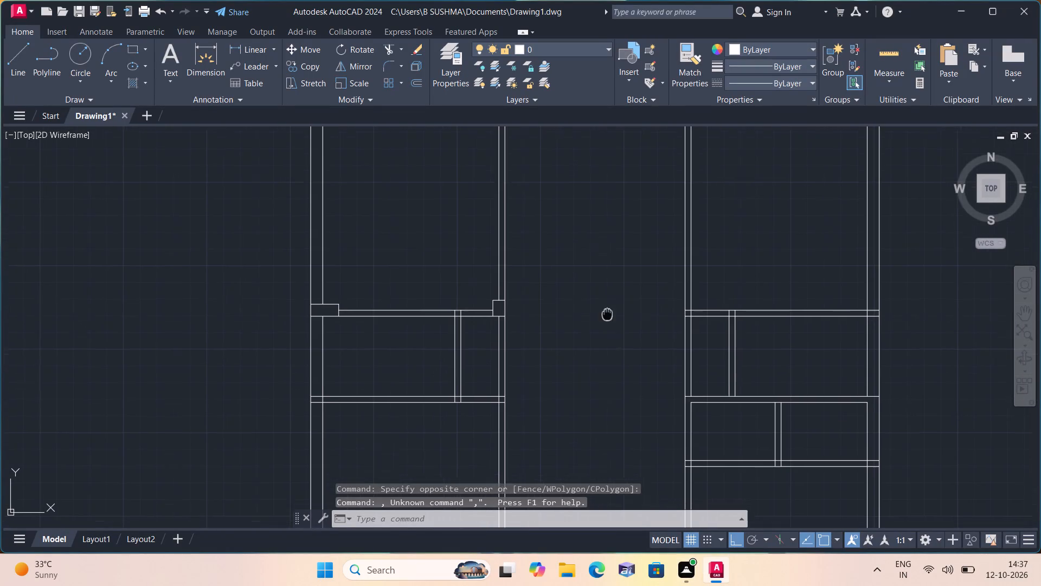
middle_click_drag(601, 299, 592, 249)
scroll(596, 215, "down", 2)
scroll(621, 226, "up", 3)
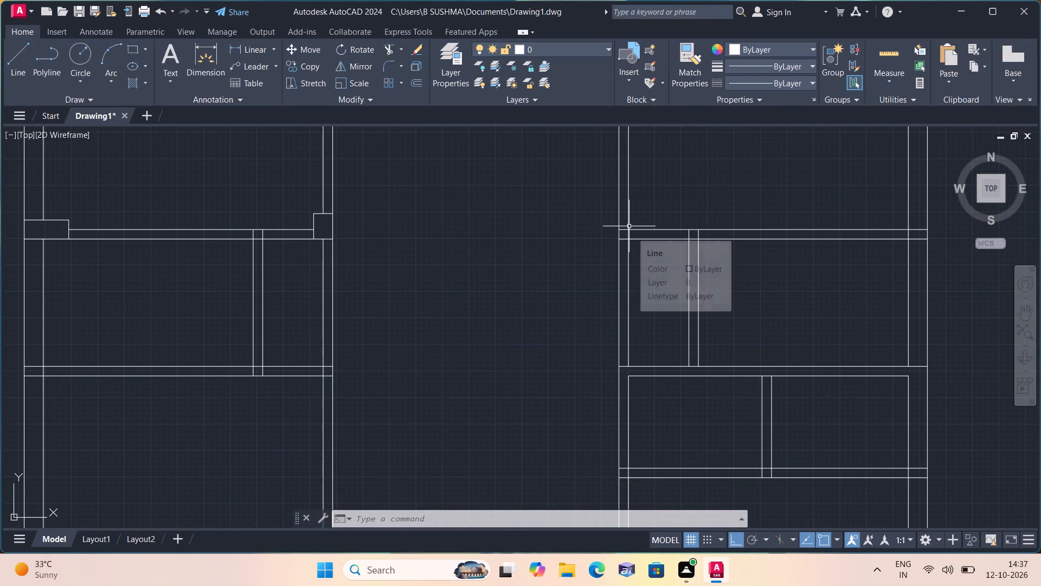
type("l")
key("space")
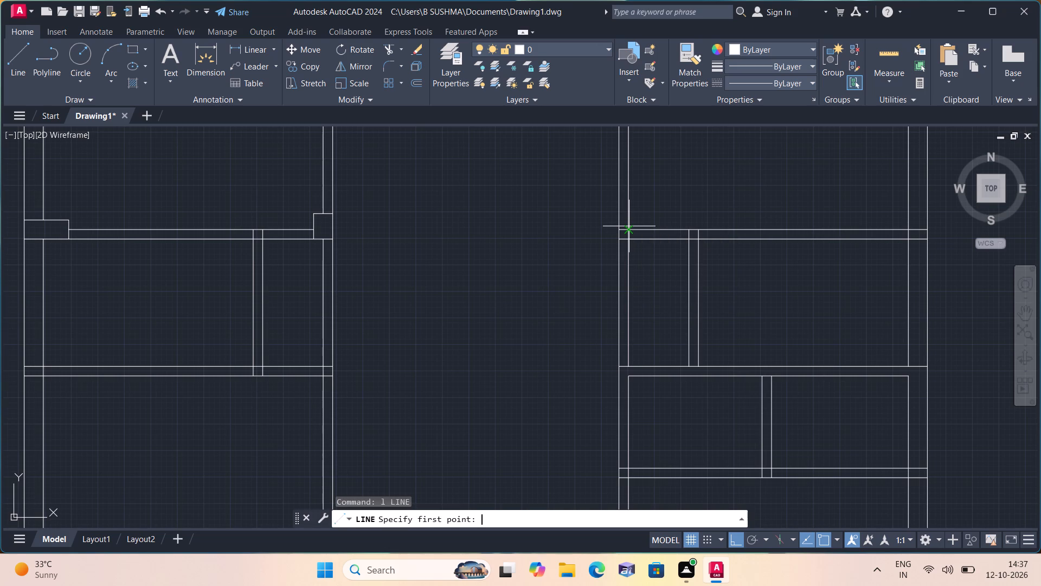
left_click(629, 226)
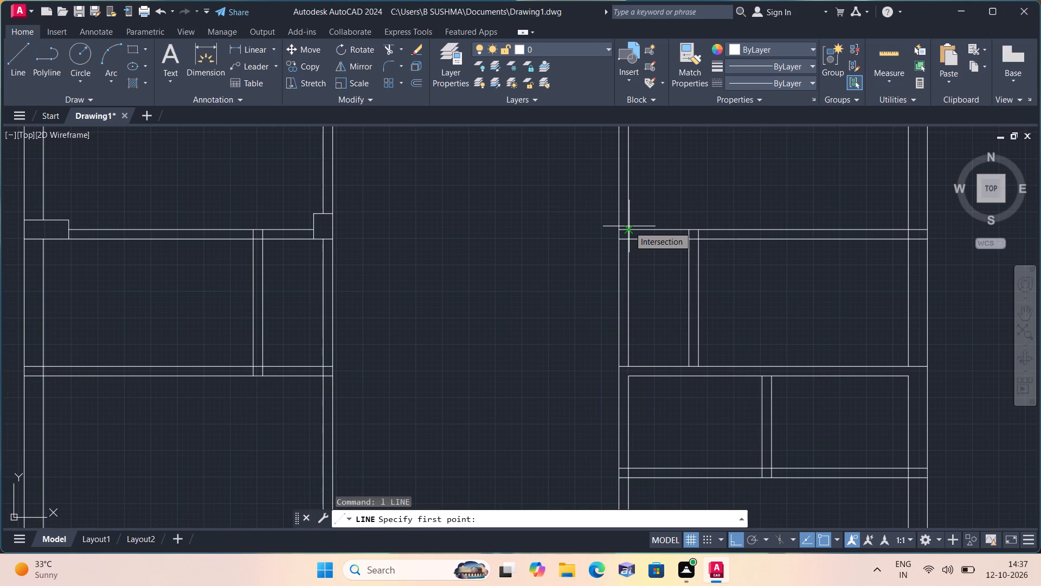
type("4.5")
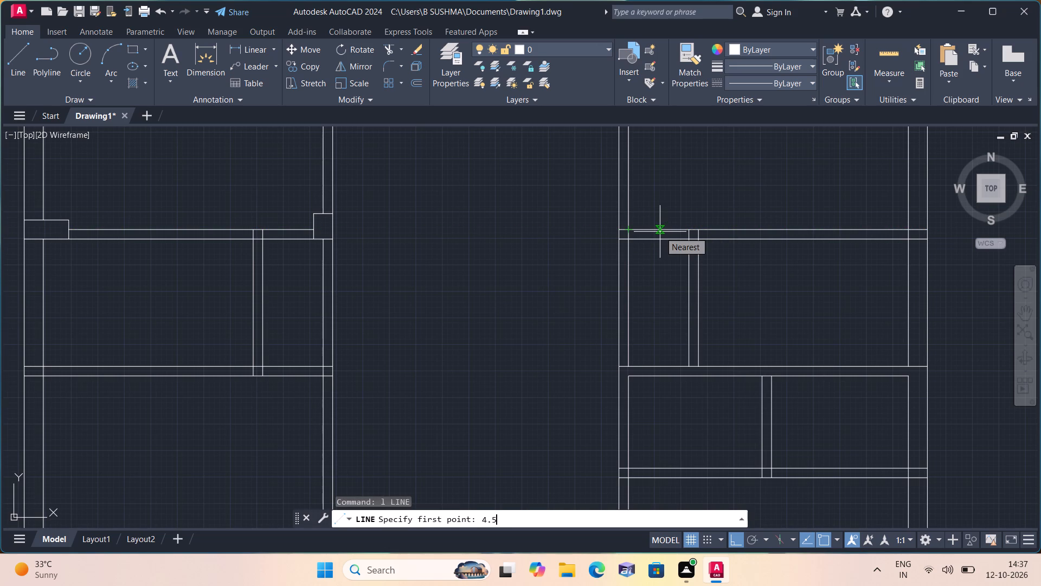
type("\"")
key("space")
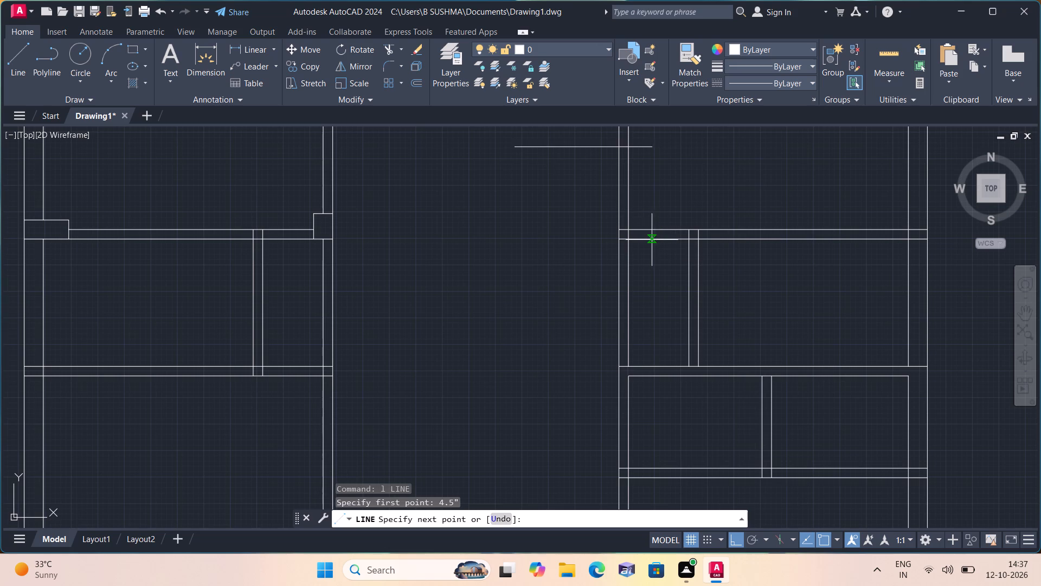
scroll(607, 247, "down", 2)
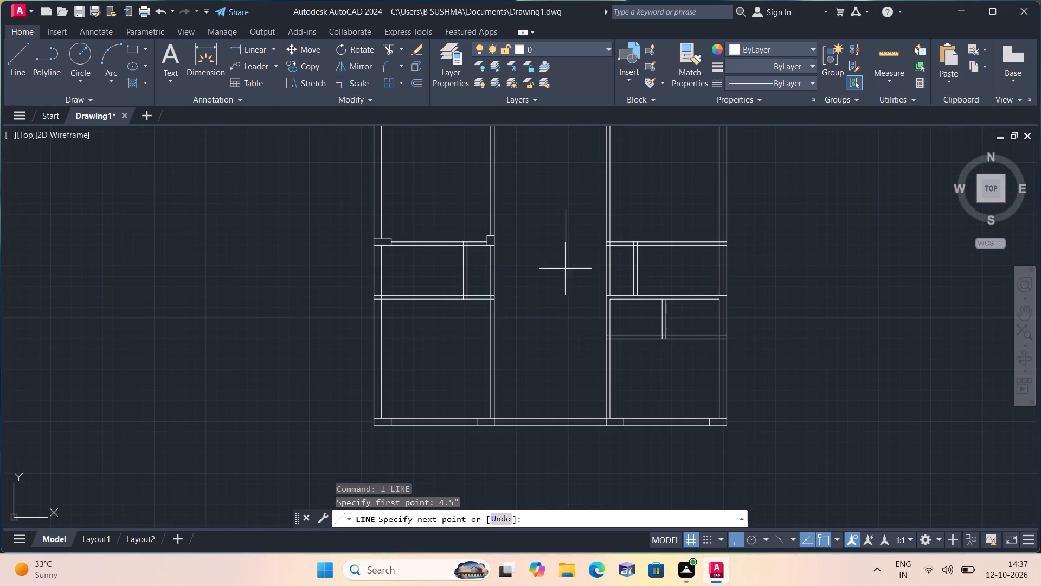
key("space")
At the right-hand block's upper partition, draw a line 4.5" rightward from the left wall's inner face along the lower line, and up to the upper line.
key("space")
scroll(620, 282, "up", 2)
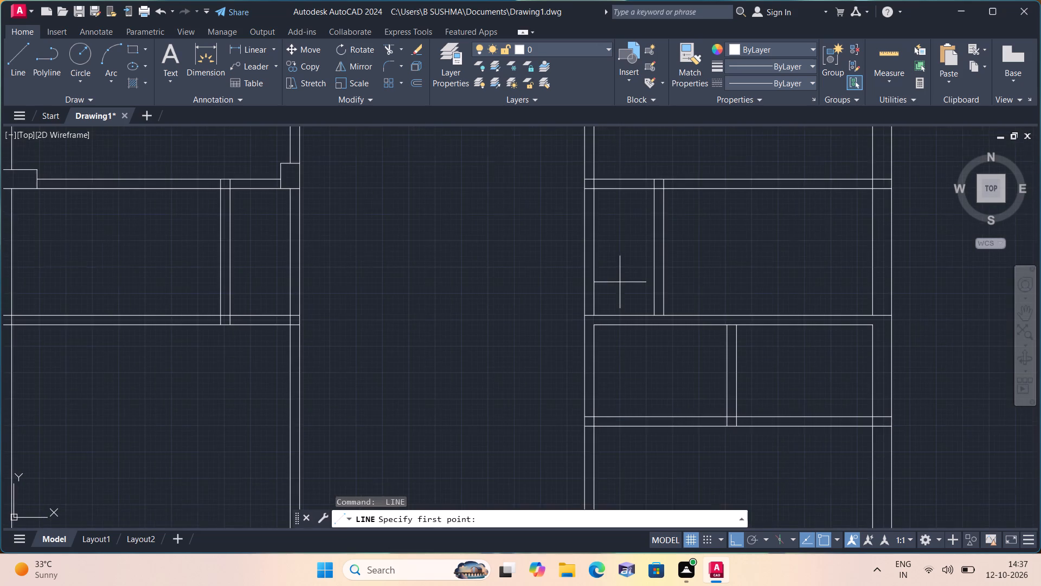
scroll(611, 259, "down", 1)
scroll(614, 215, "up", 1)
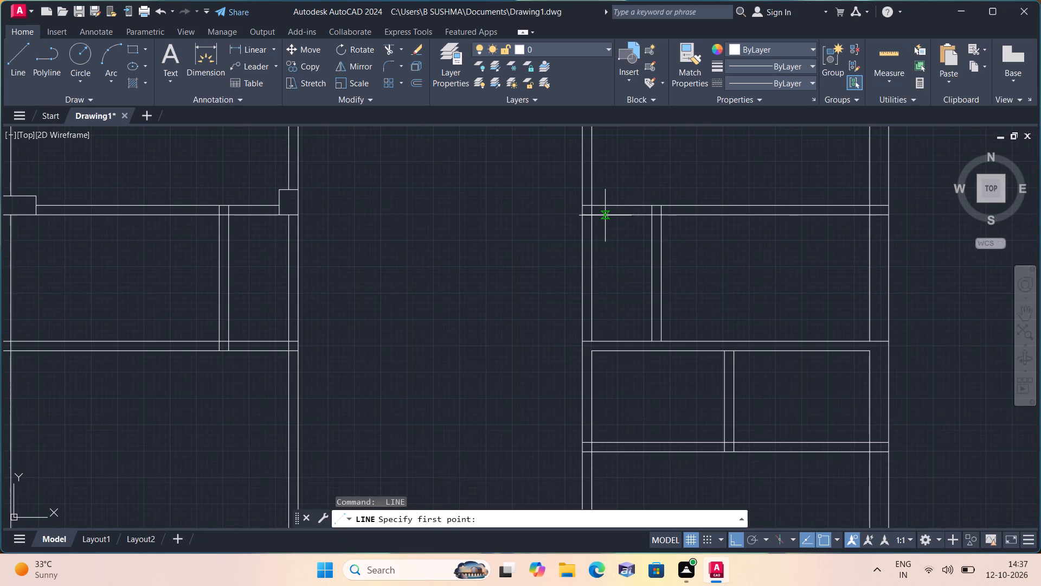
left_click(594, 216)
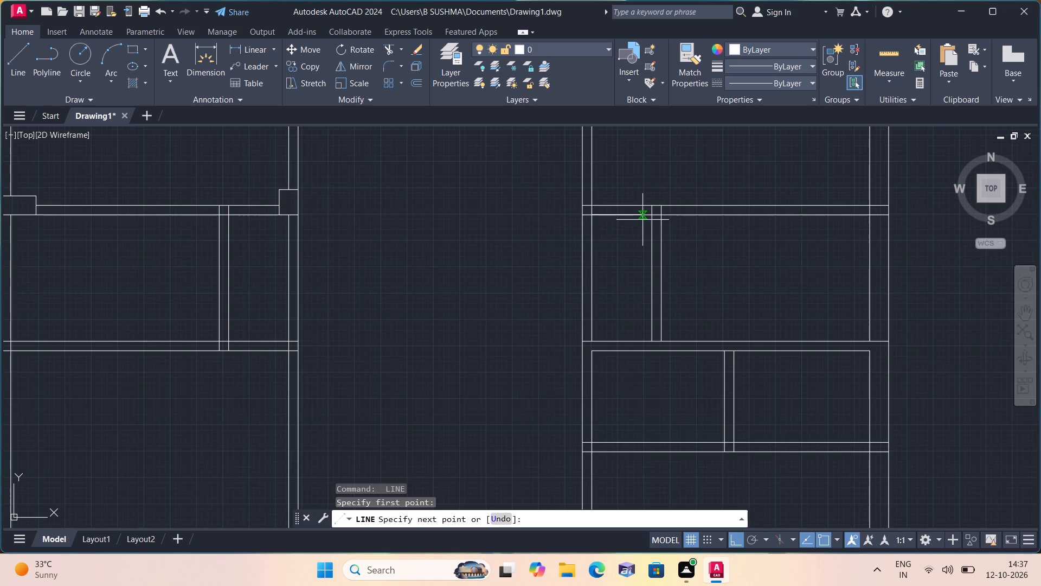
type("4.5")
key("shift+quotedbl")
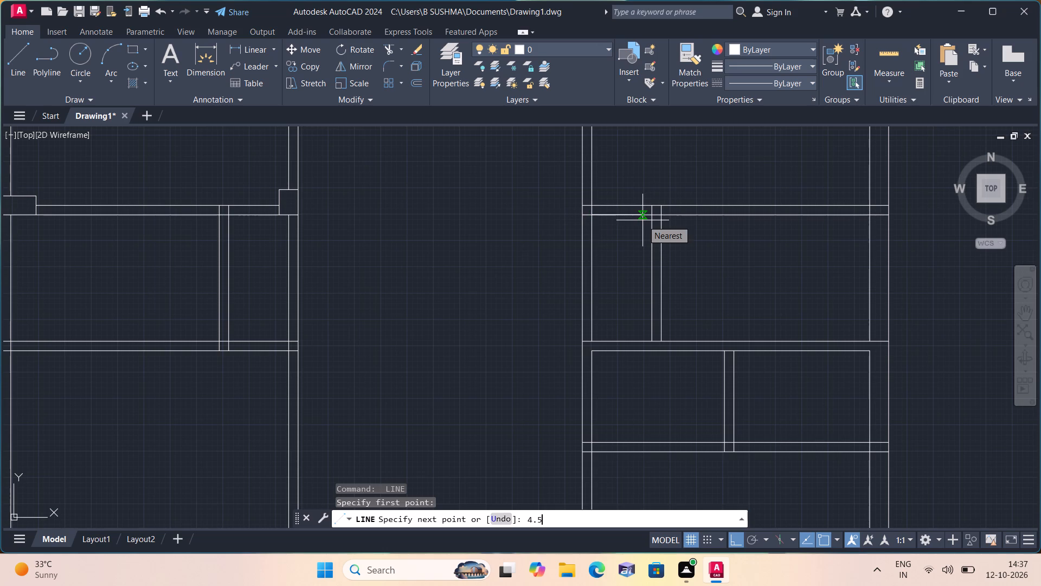
key("space")
scroll(603, 204, "up", 2)
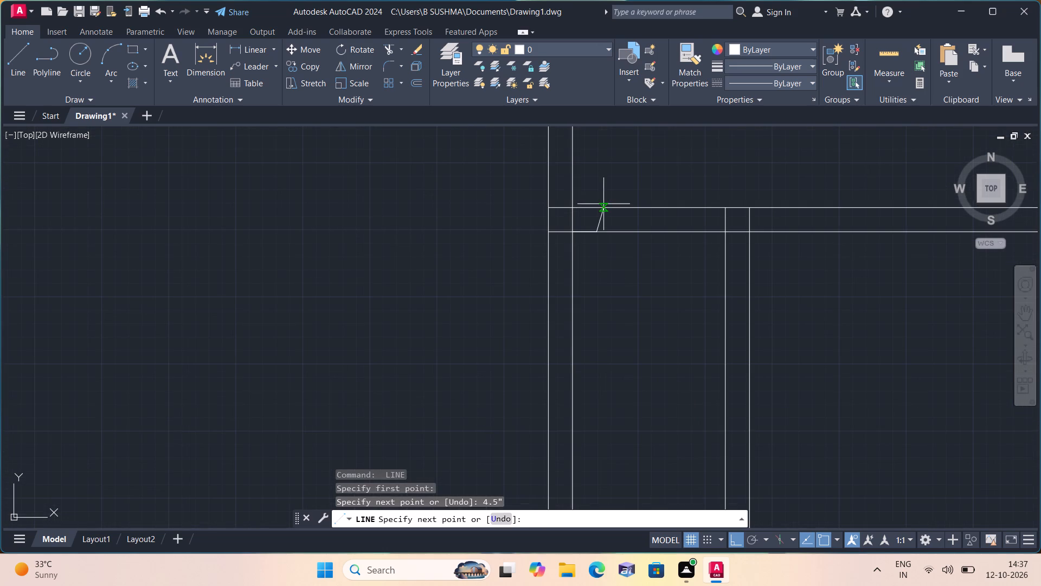
left_click(595, 208)
key("space")
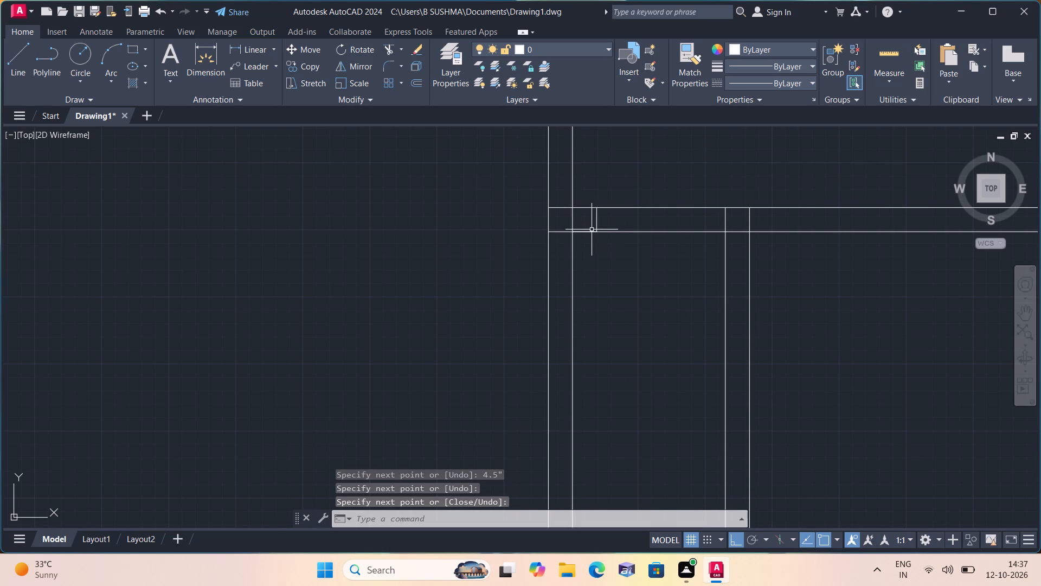
Erase the 4.5" construction line along the partition's lower face at this left-end junction.
left_click(590, 232)
key("Delete")
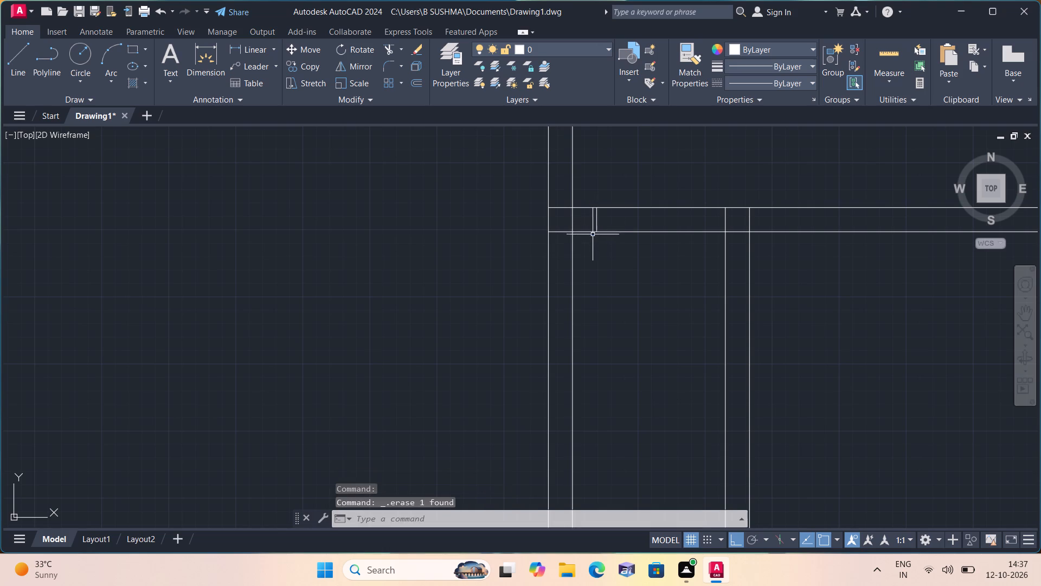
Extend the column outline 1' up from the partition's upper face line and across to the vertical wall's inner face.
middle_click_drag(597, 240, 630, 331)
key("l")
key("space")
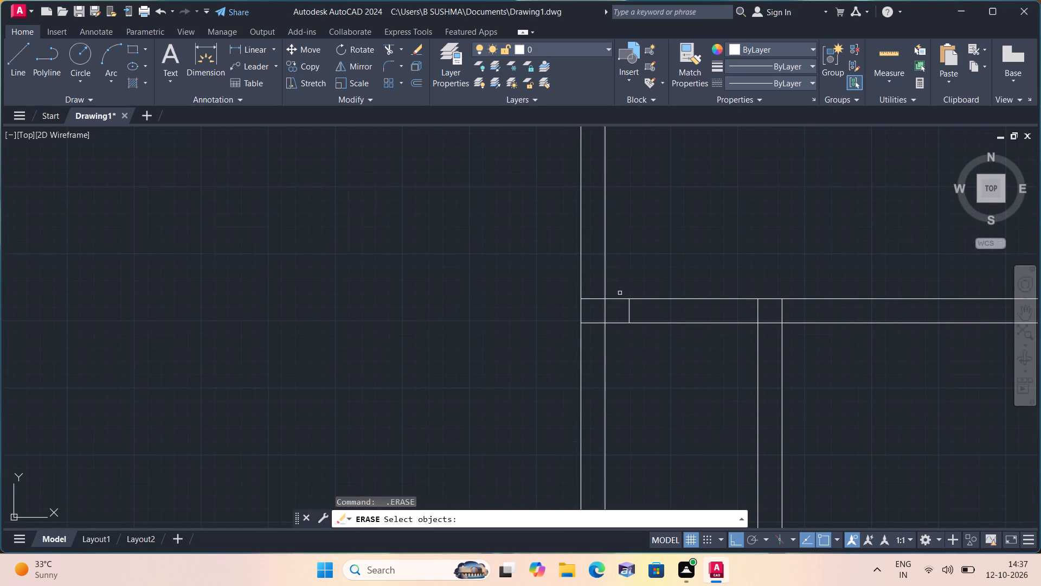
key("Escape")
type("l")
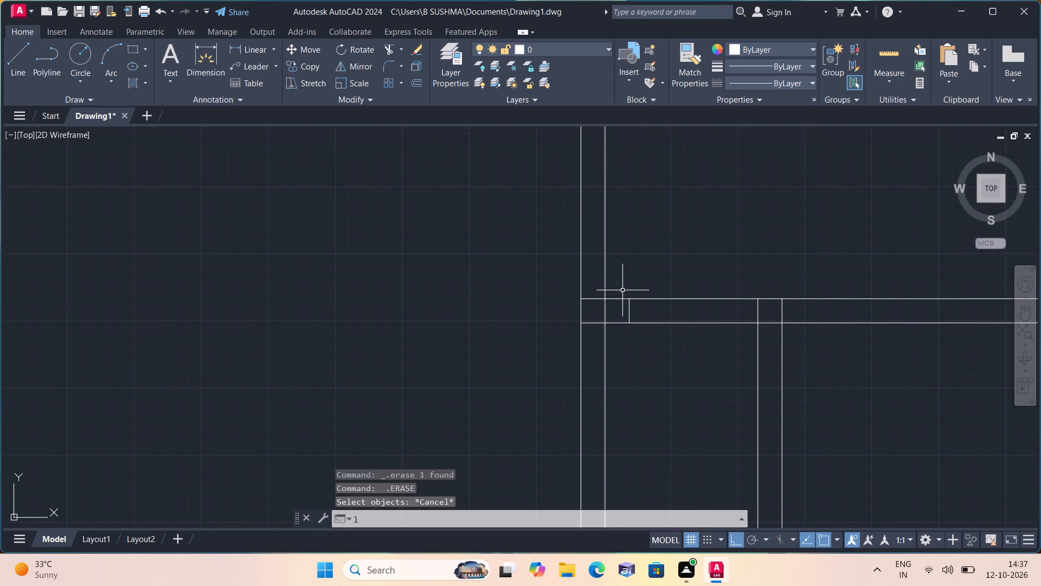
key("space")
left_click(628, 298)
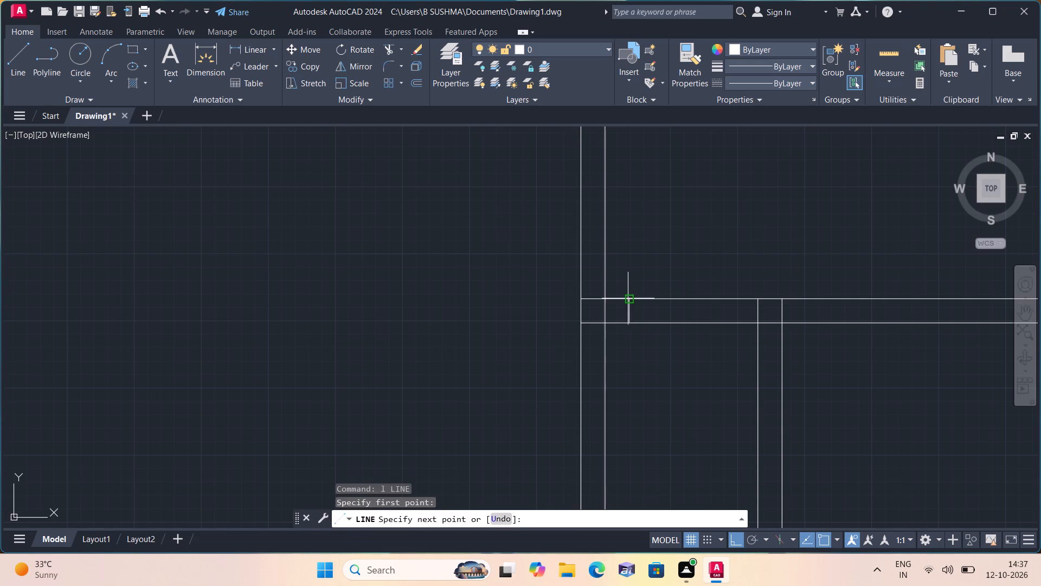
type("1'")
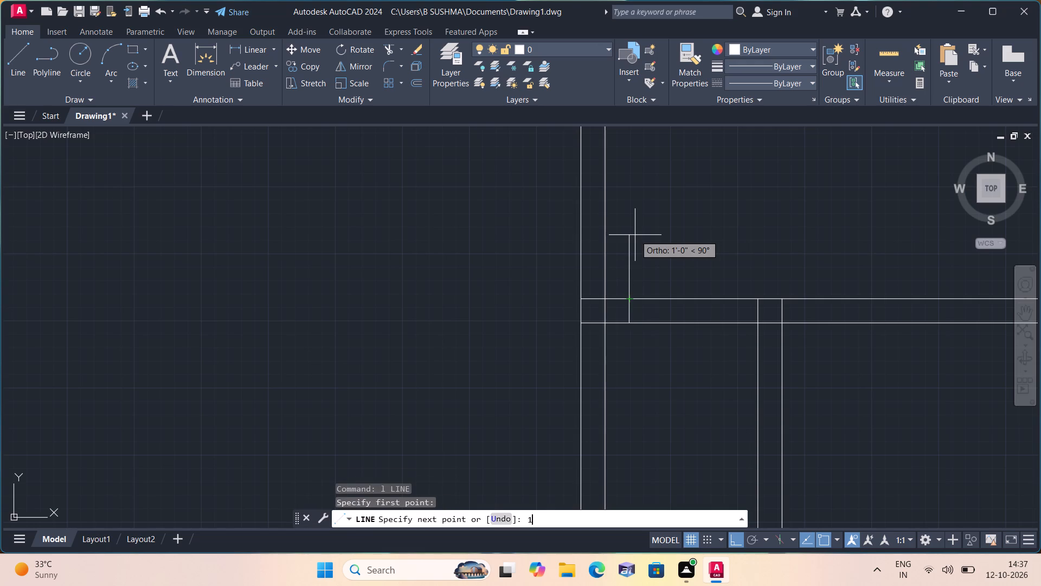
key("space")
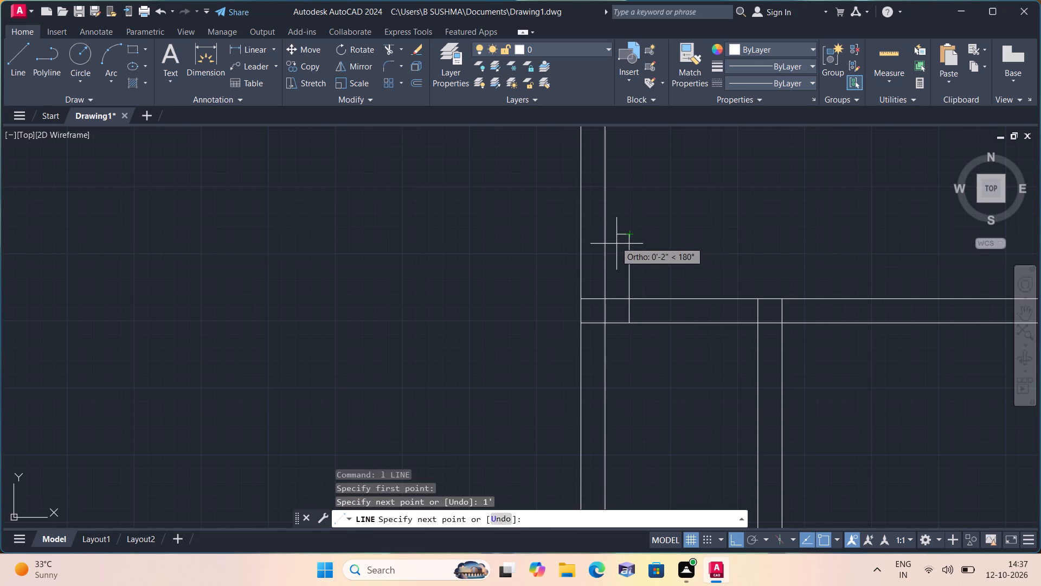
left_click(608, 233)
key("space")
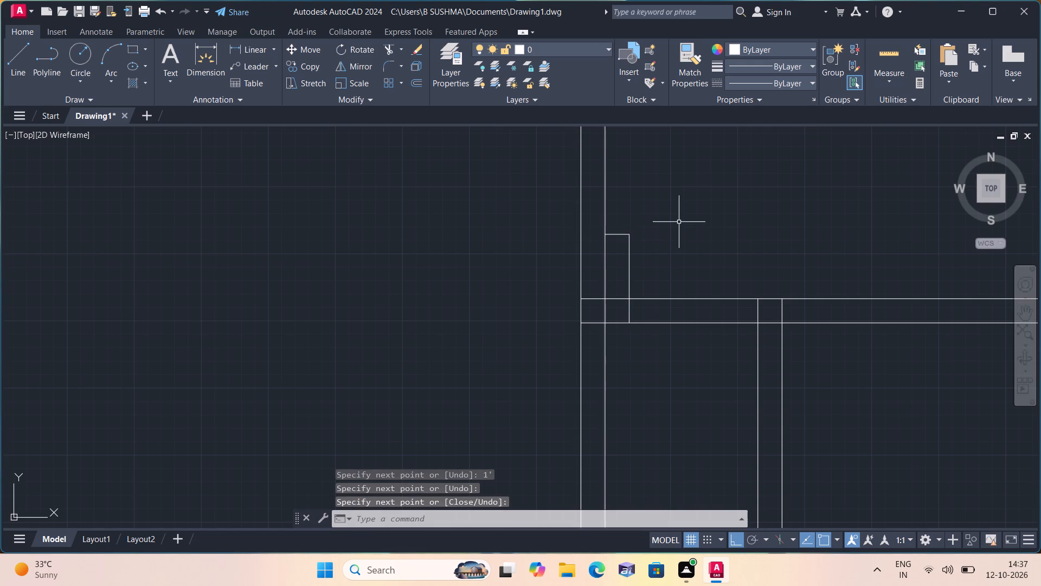
Trim the partition's upper face line and the vertical wall's inner face line inside the new column outline.
type("trim")
key("space")
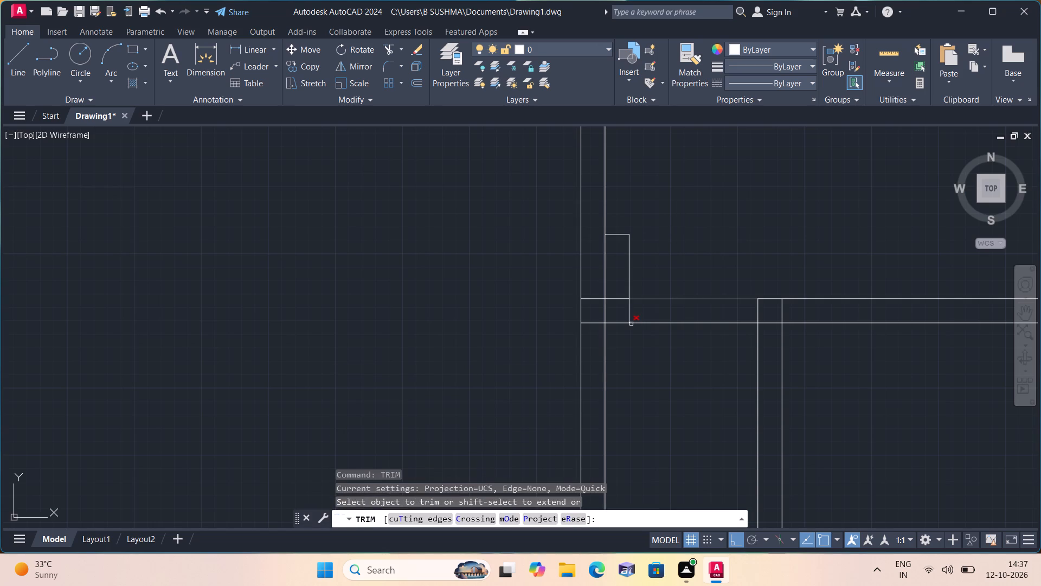
left_click_drag(616, 310, 616, 303)
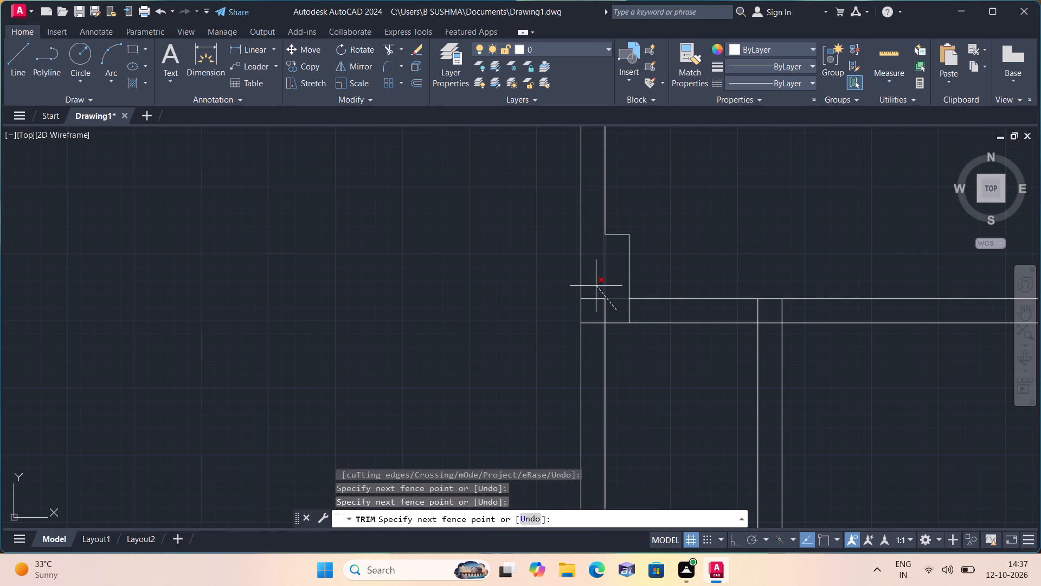
left_click(600, 298)
left_click(601, 298)
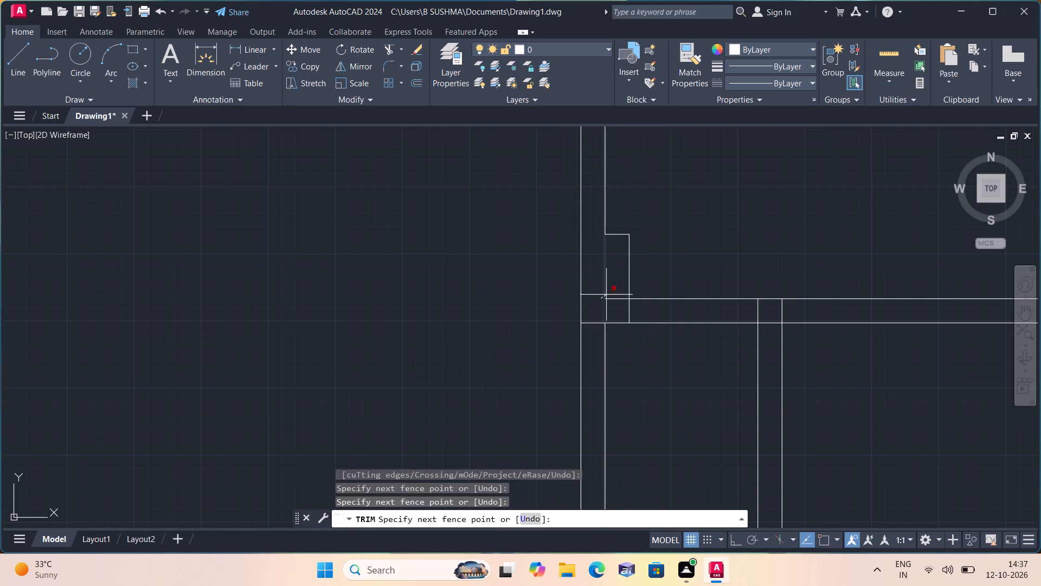
left_click(616, 300)
left_click(614, 295)
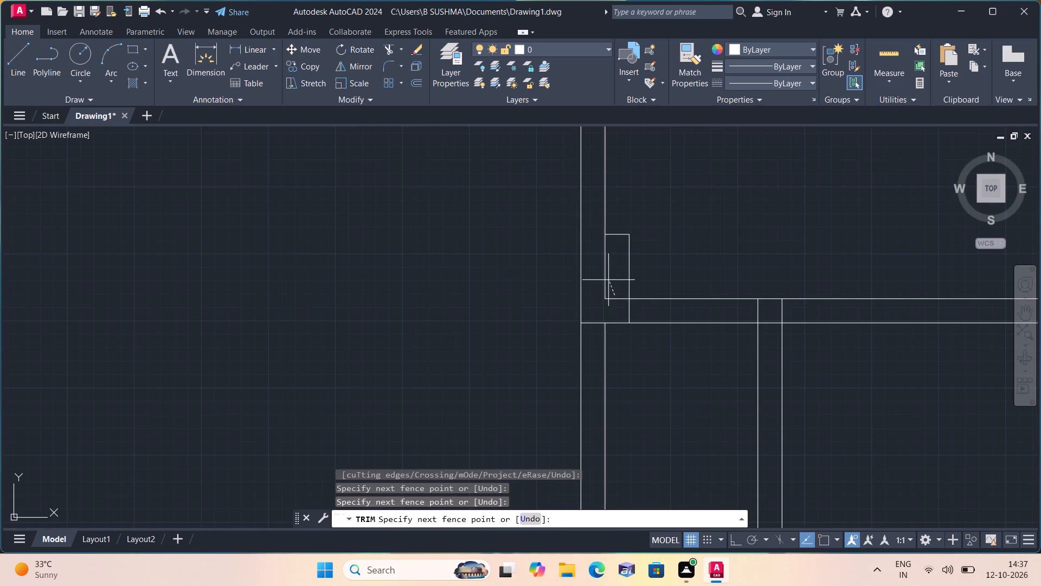
left_click(599, 271)
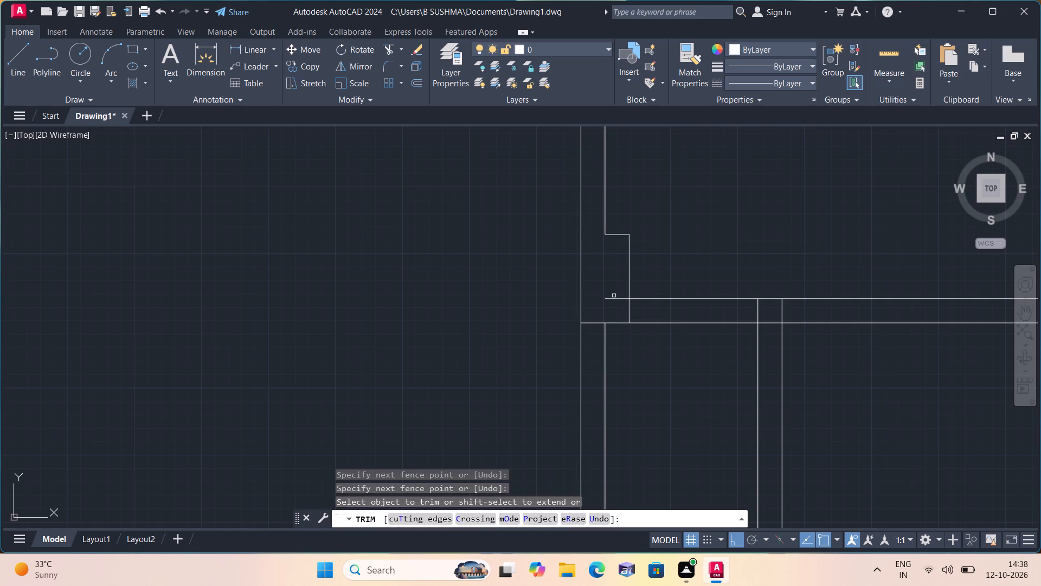
left_click(615, 300)
Compare the new column outlines with the hatched columns at the matching junctions in the upper part of the plan.
scroll(614, 274, "down", 3)
scroll(614, 274, "up", 1)
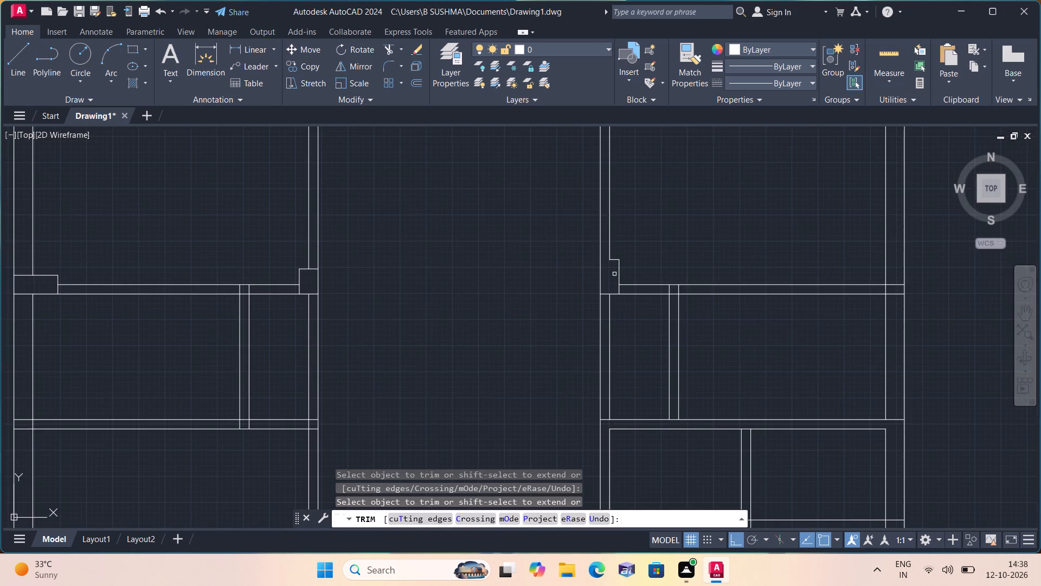
scroll(614, 274, "down", 3)
scroll(562, 164, "down", 1)
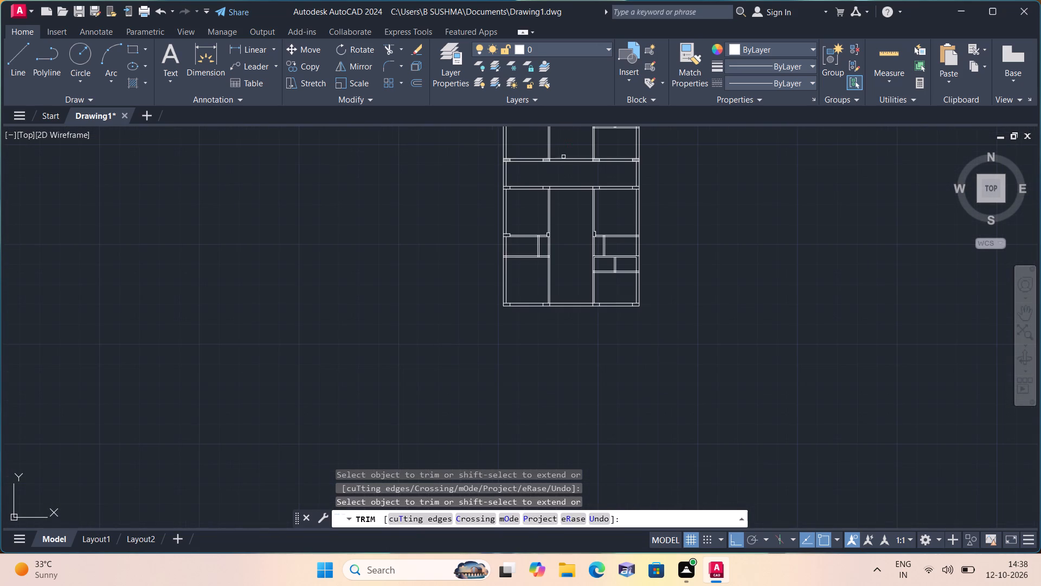
middle_click_drag(563, 145, 618, 329)
scroll(618, 318, "up", 2)
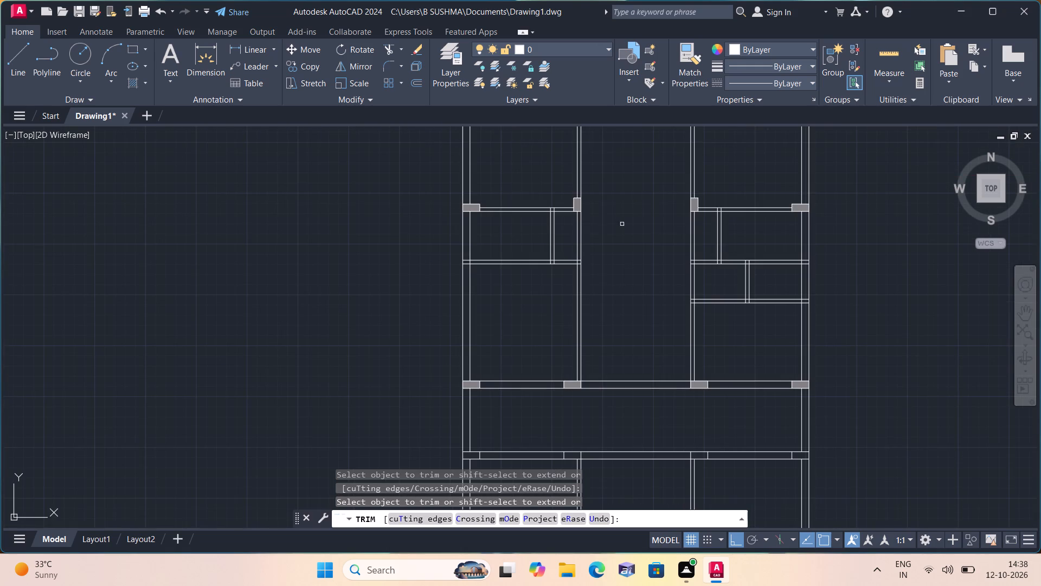
scroll(620, 215, "up", 1)
middle_click_drag(640, 308, 628, 192)
scroll(633, 303, "down", 3)
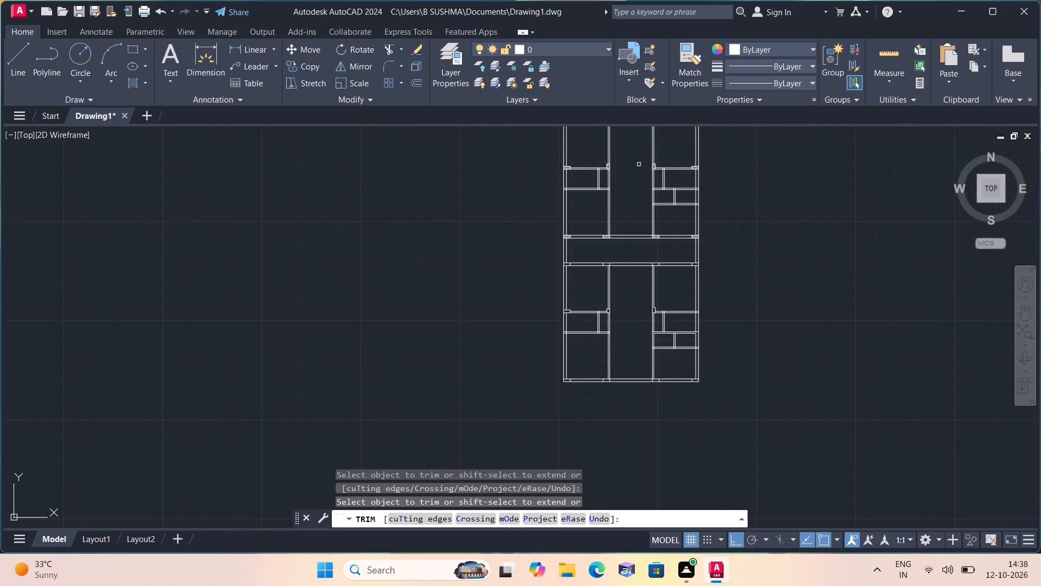
scroll(643, 263, "up", 2)
middle_click_drag(648, 276, 620, 156)
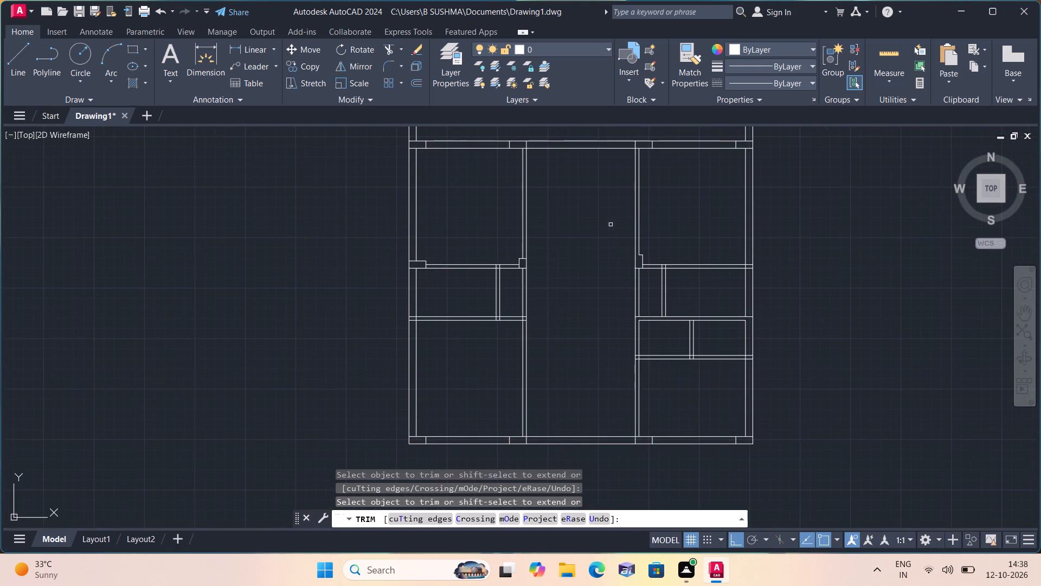
scroll(618, 250, "up", 3)
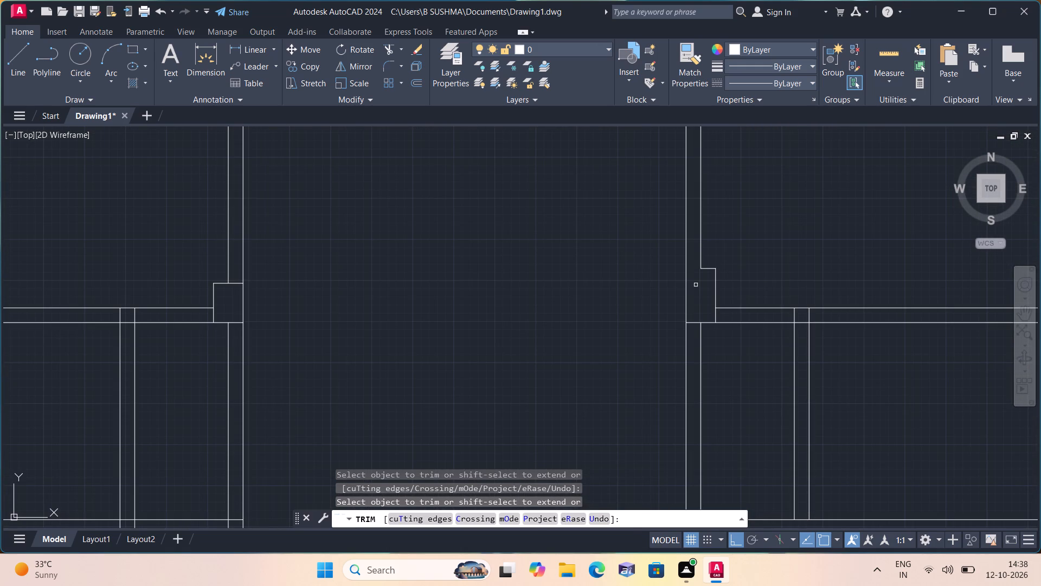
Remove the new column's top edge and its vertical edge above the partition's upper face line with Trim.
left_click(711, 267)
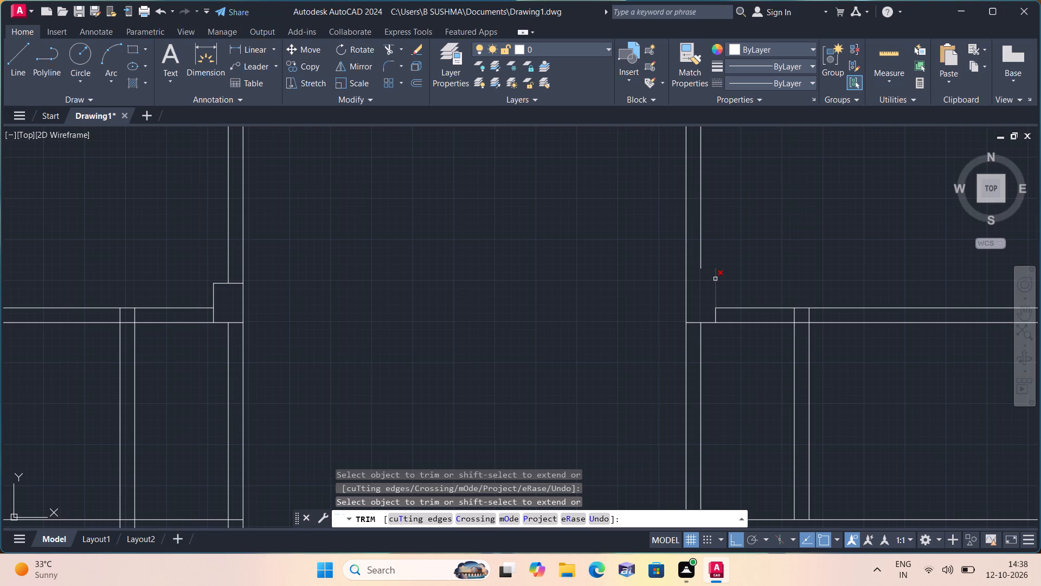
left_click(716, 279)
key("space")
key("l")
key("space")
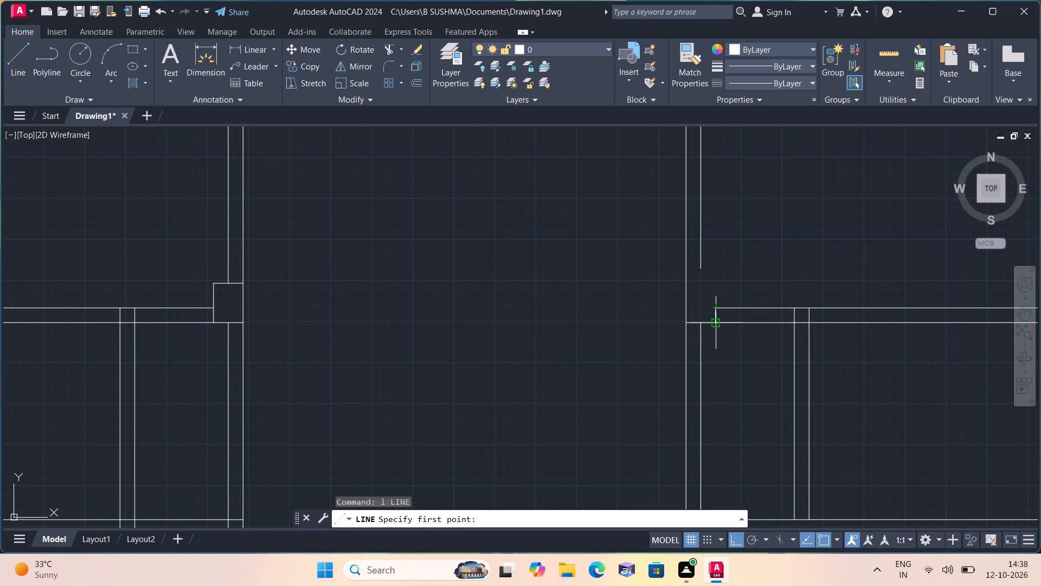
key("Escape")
Erase the short vertical column edge left between the partition's two face lines at the corridor wall junction.
scroll(714, 319, "up", 2)
left_click(714, 317)
key("Delete")
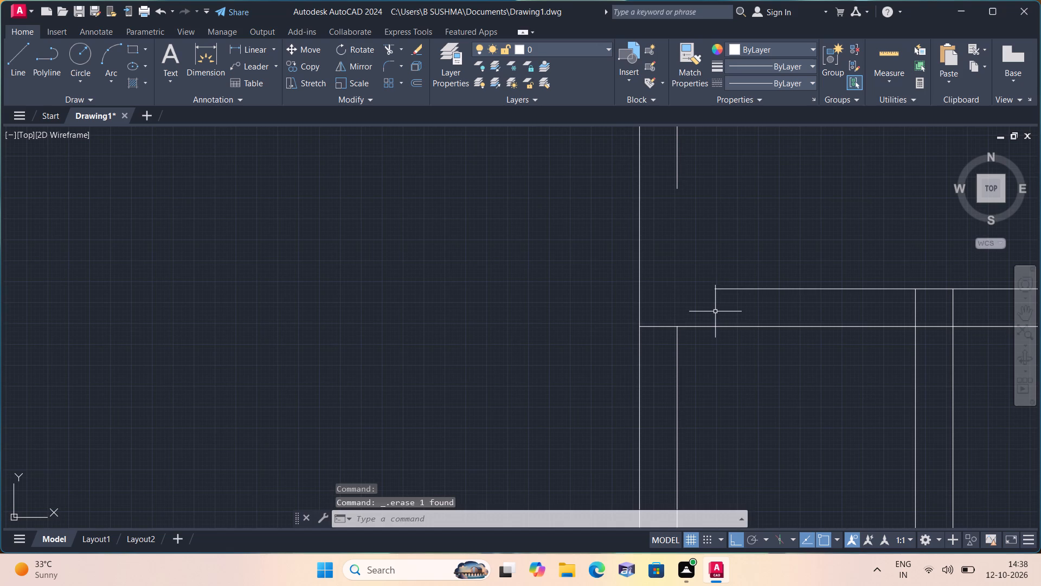
Redraw the column outline with Line, 1' up from the partition's lower face line and across to the wall's corridor-side face.
key("l")
key("space")
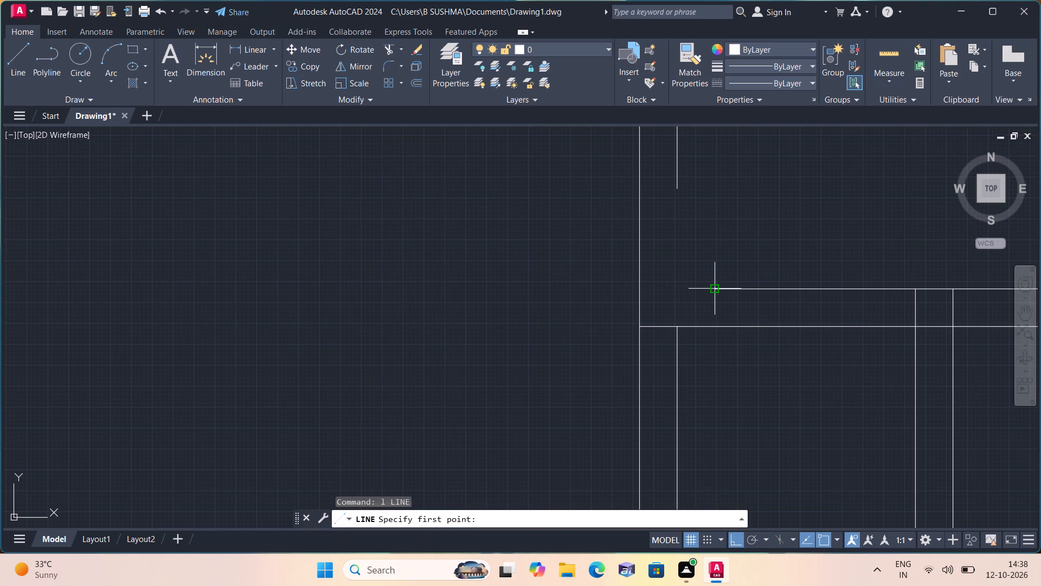
left_click(714, 325)
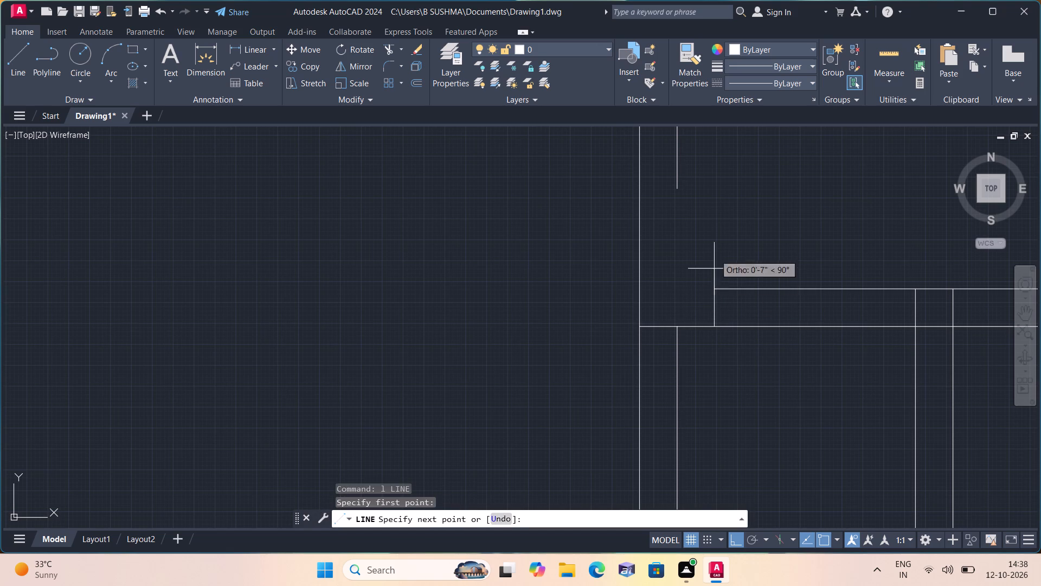
type("1'")
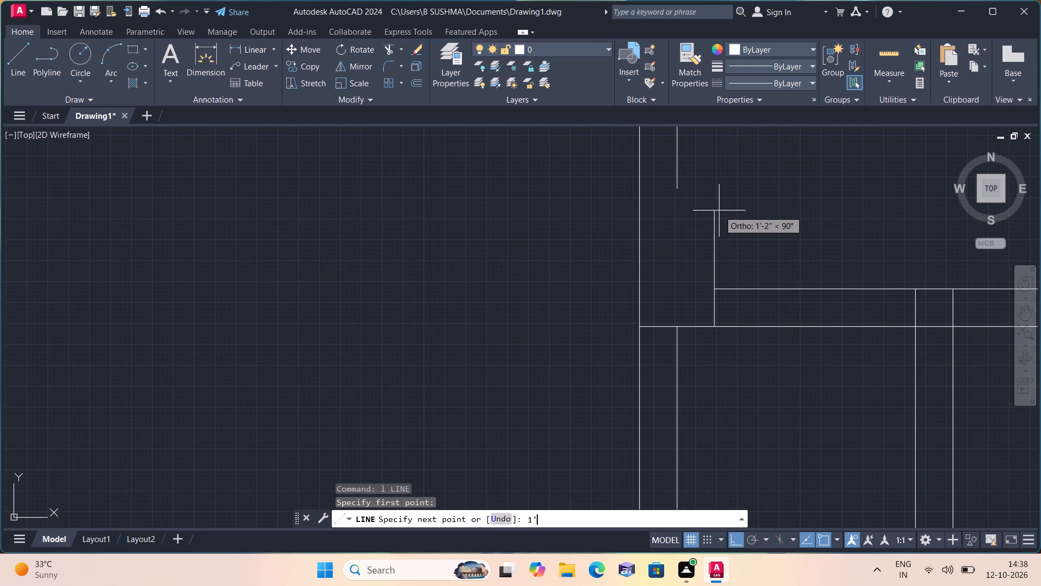
key("space")
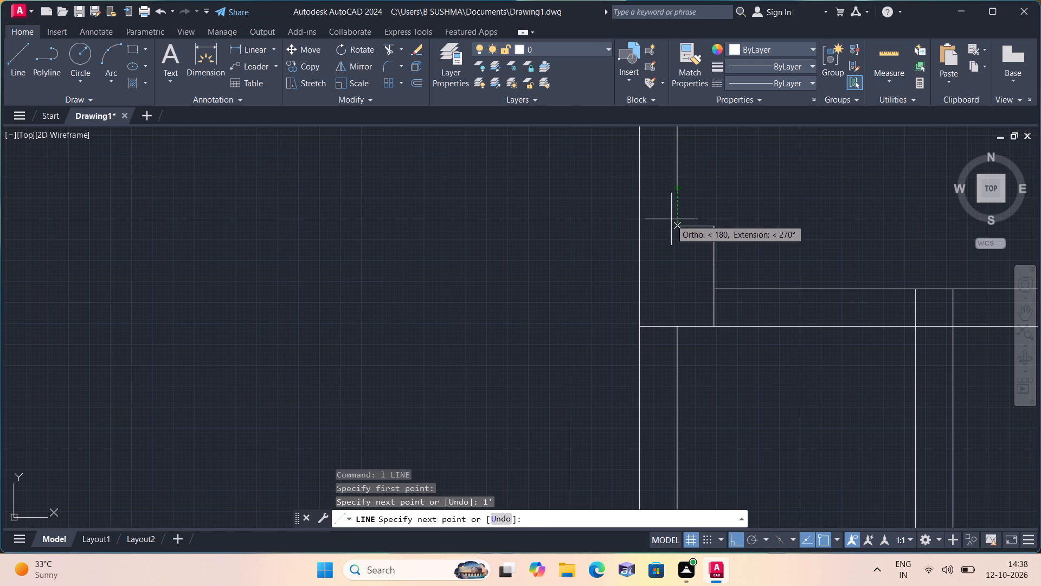
left_click(640, 230)
key("space")
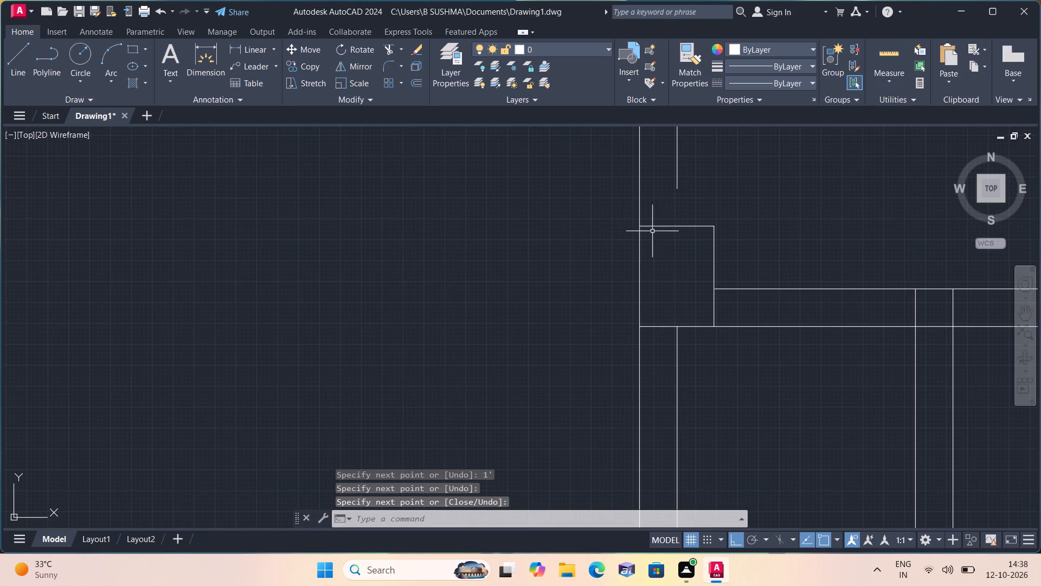
Draw a line extending the broken wall face line down to the new column's top edge.
key("space")
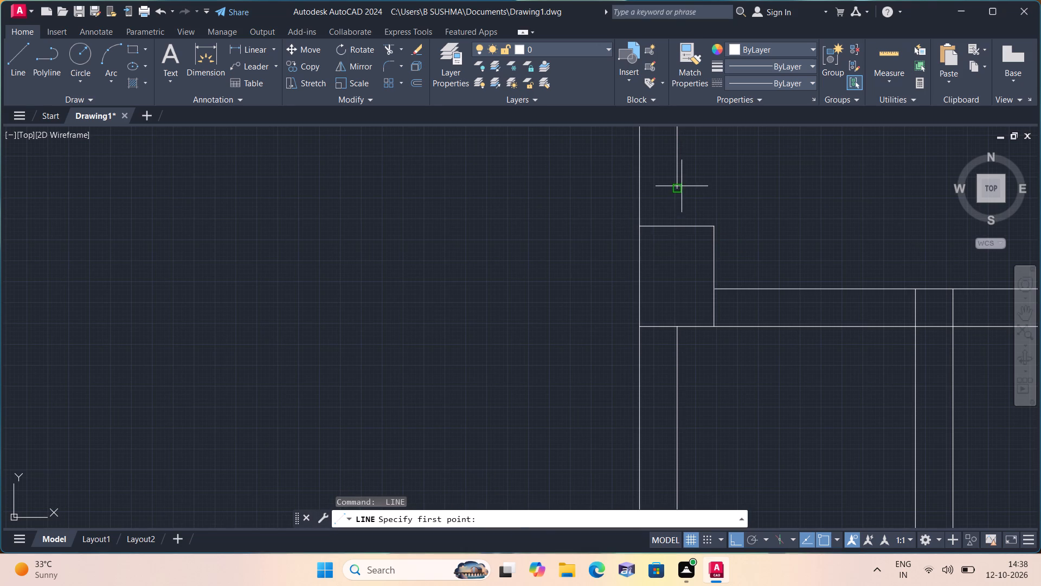
left_click(676, 190)
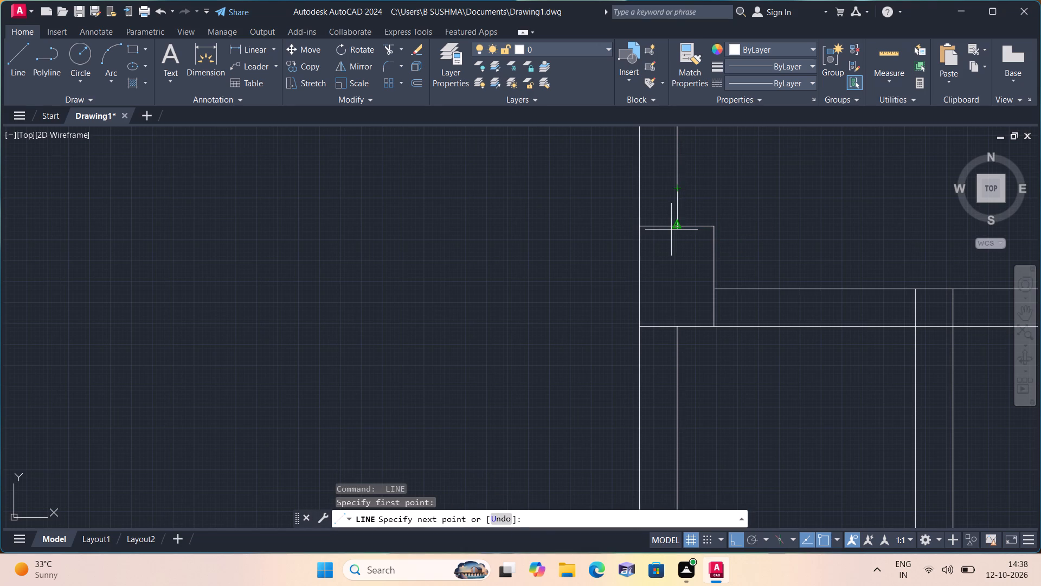
left_click(674, 226)
key("space")
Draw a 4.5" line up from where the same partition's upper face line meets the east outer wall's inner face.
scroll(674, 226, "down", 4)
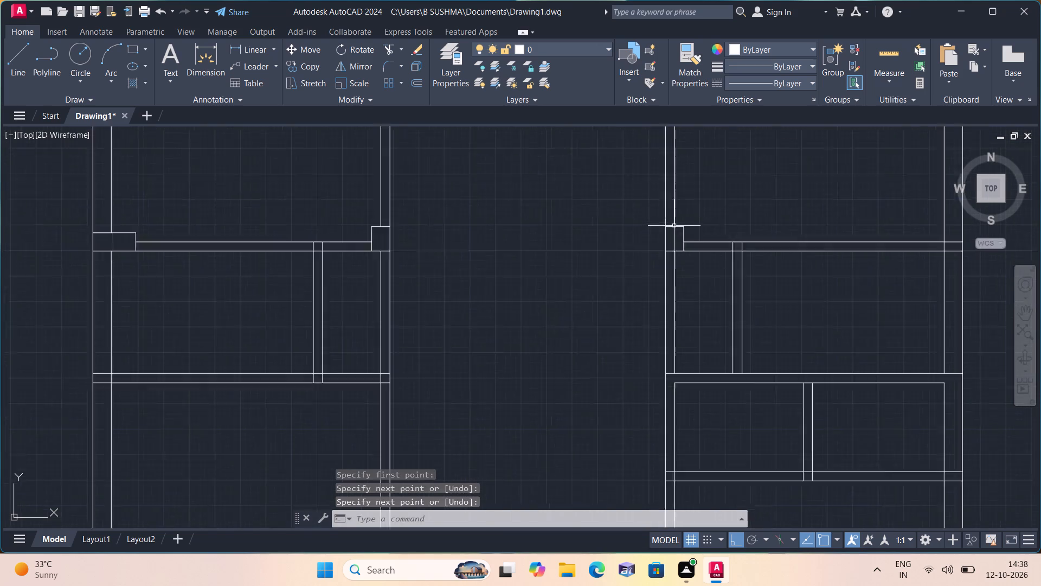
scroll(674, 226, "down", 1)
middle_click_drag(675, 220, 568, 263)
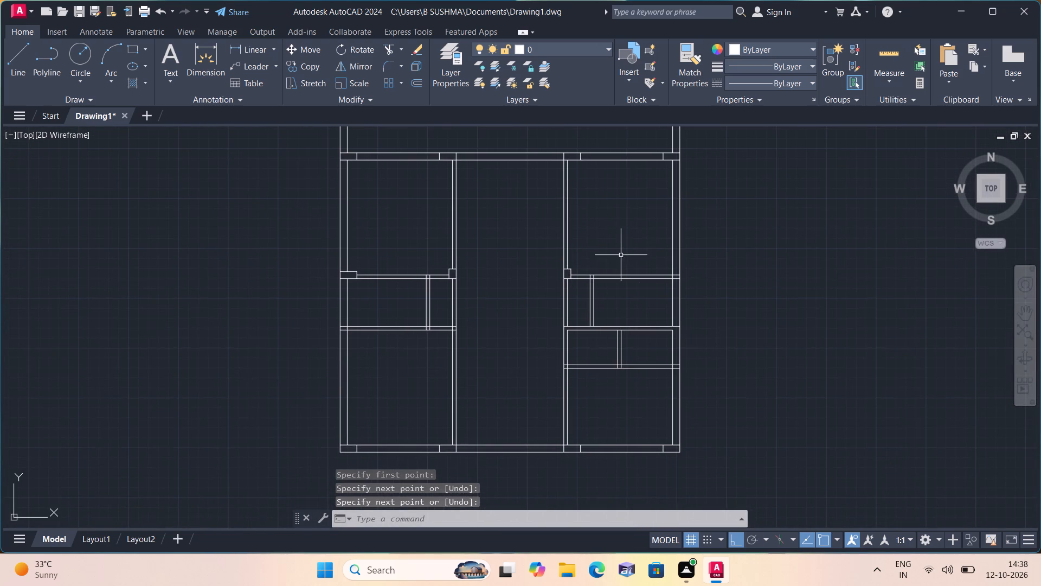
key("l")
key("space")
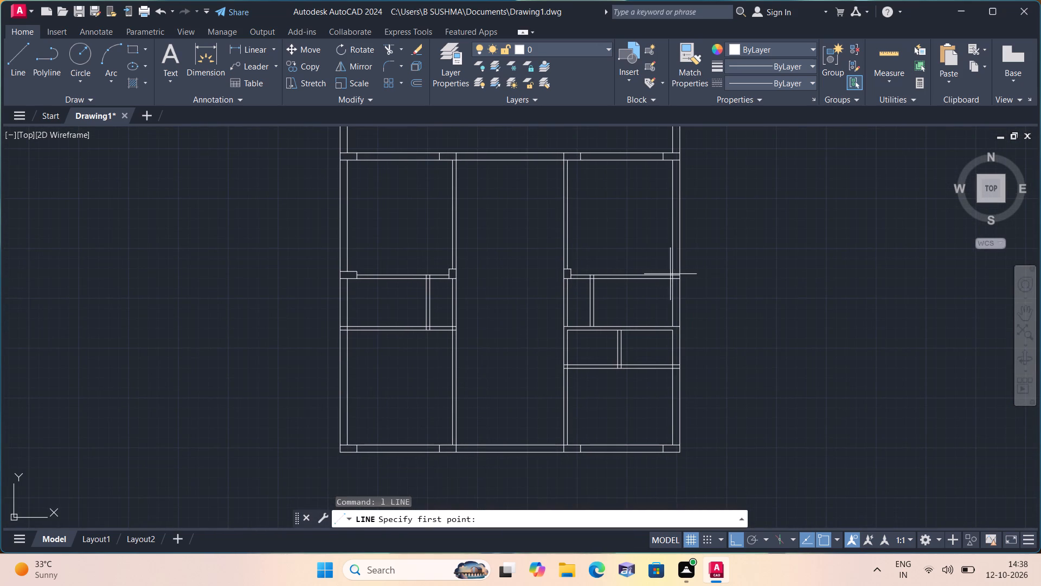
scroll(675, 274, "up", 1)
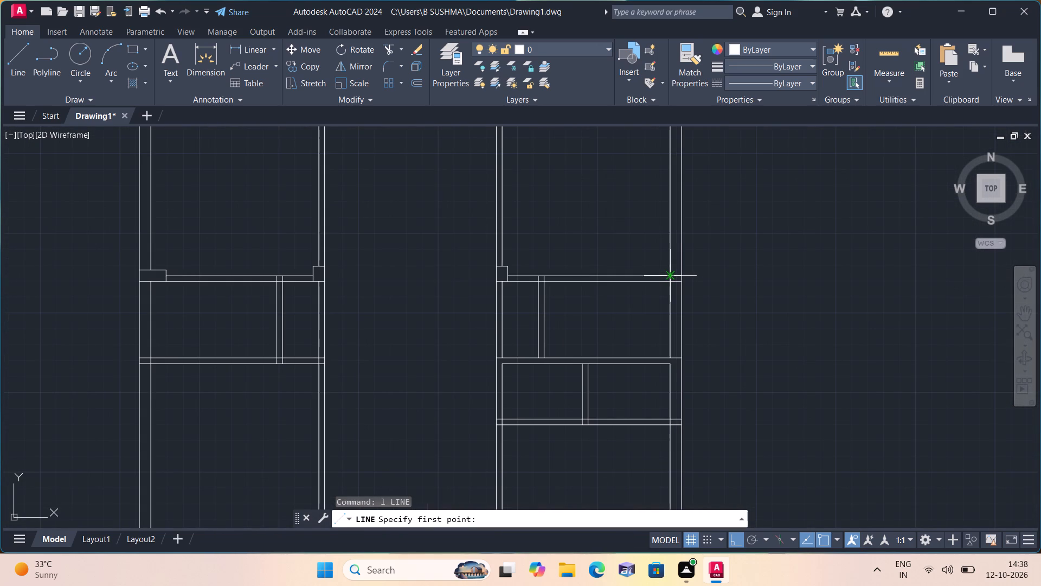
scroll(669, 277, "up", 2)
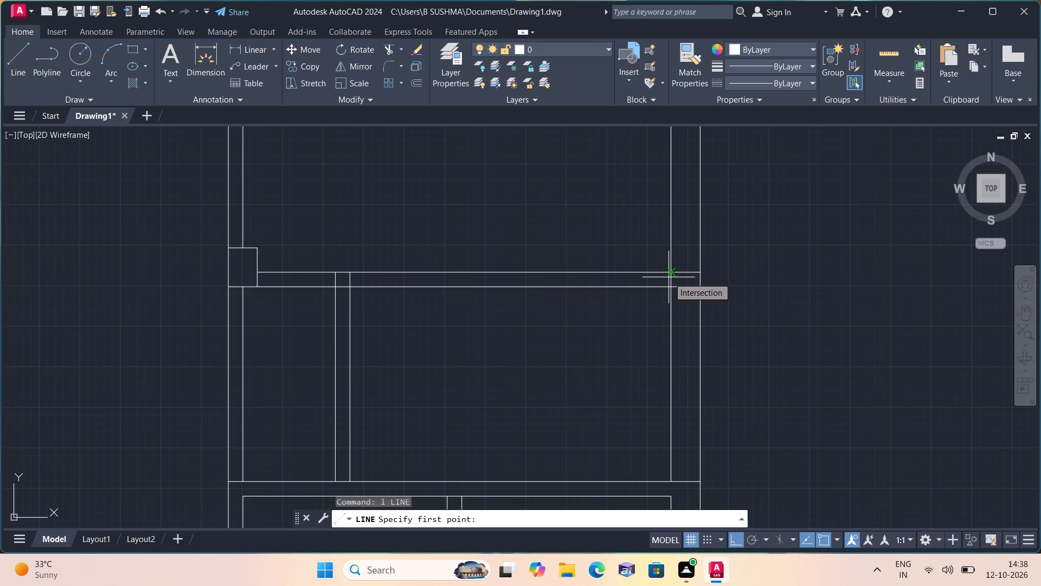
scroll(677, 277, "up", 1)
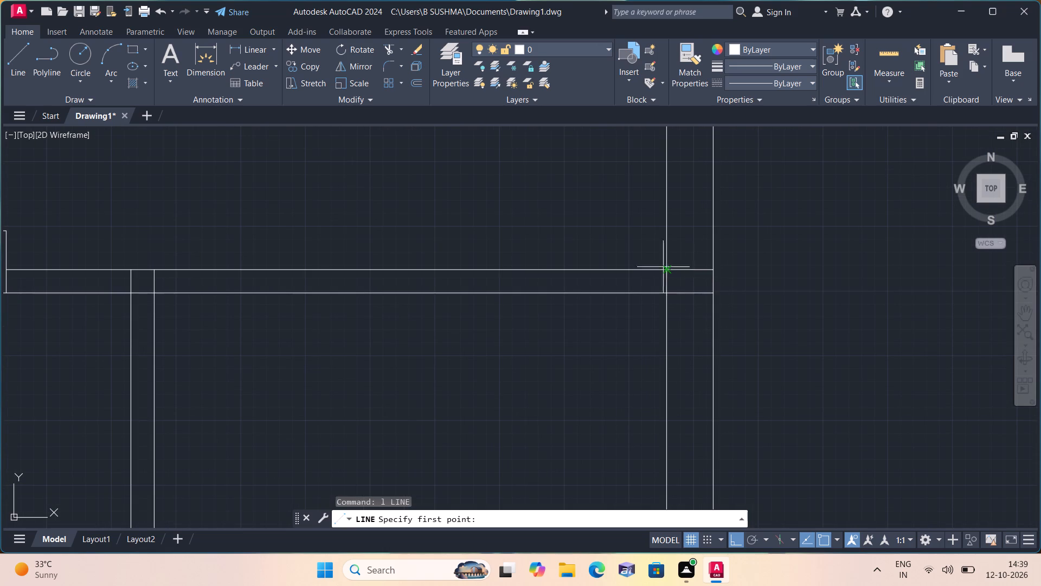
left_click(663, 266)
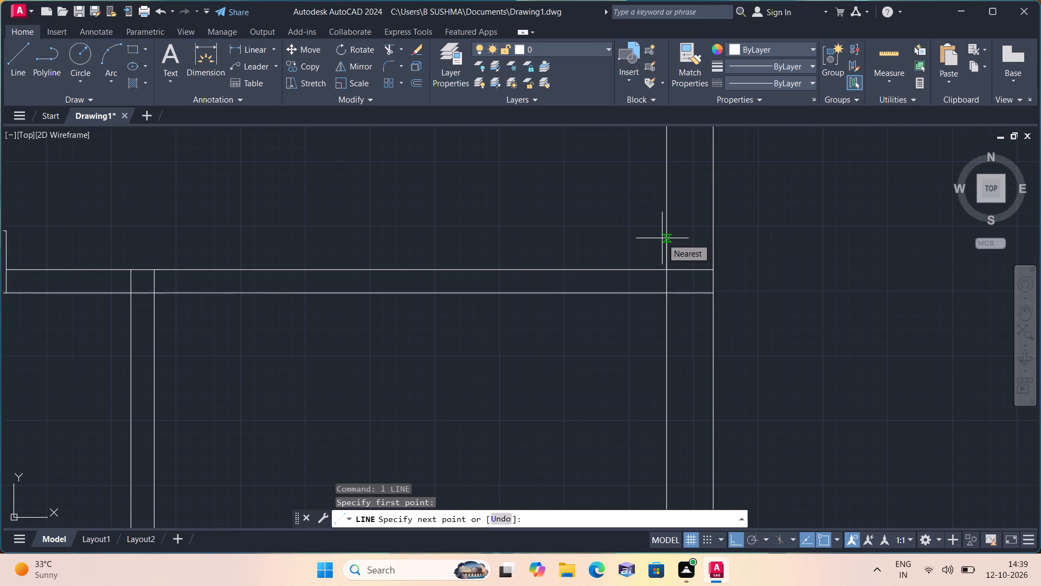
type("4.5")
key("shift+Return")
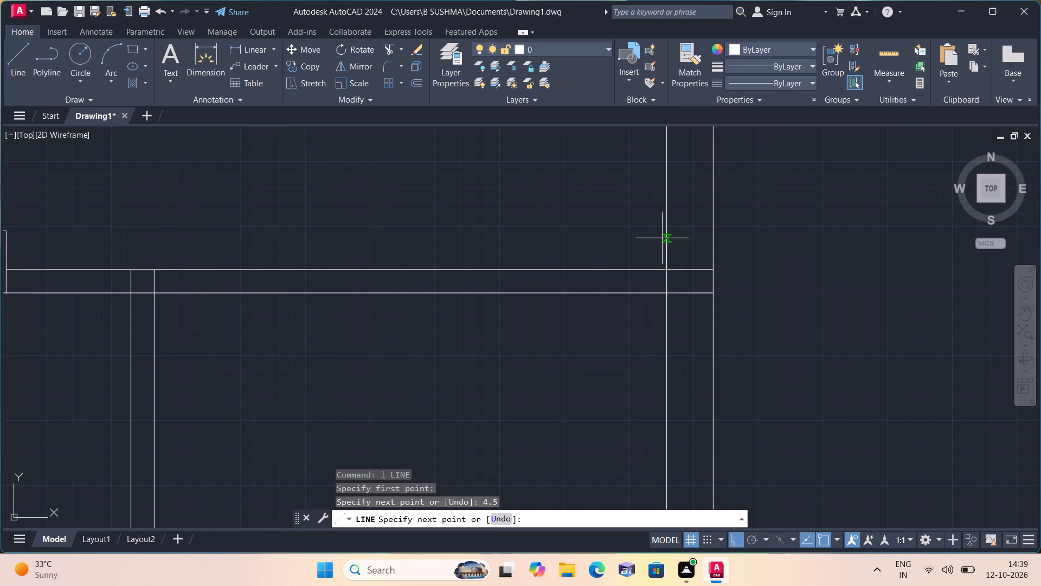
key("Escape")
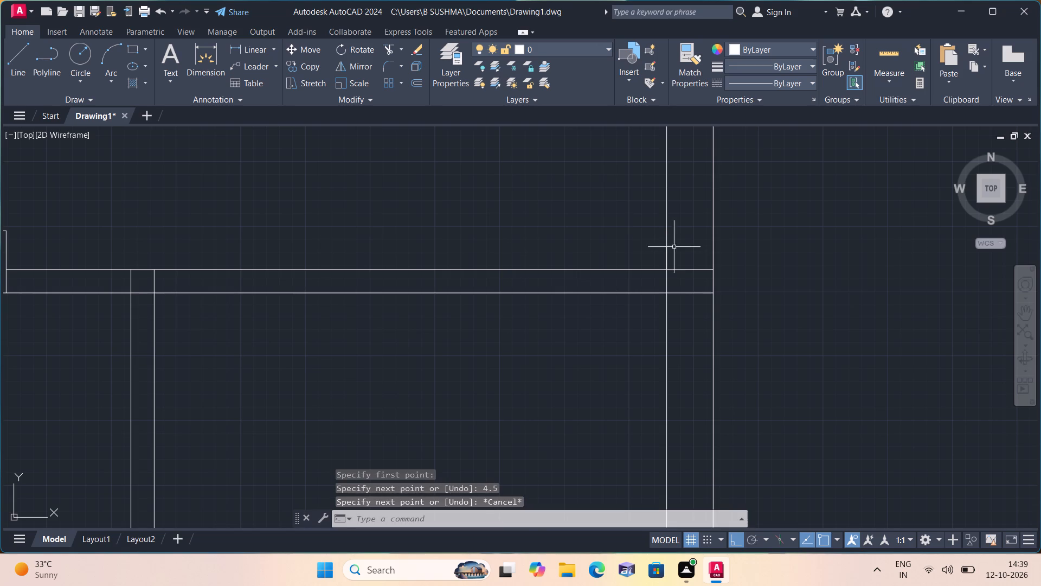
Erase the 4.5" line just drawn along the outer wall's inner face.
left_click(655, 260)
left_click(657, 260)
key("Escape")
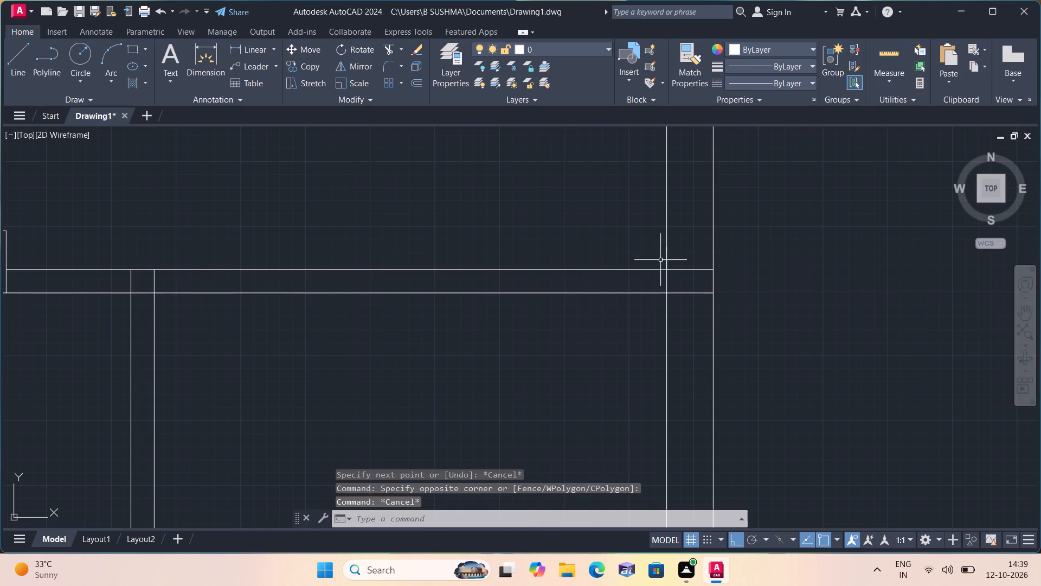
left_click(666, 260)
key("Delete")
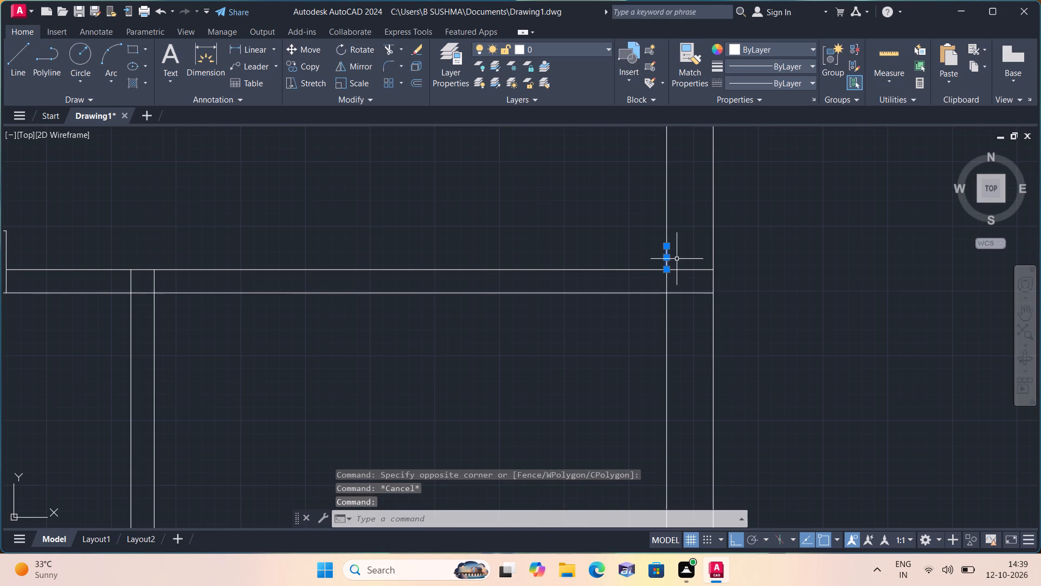
Outline the outer-wall column from the partition's lower face: 1' along it, up to 4.5" above the upper face, across to the wall's outer face.
key("l")
key("space")
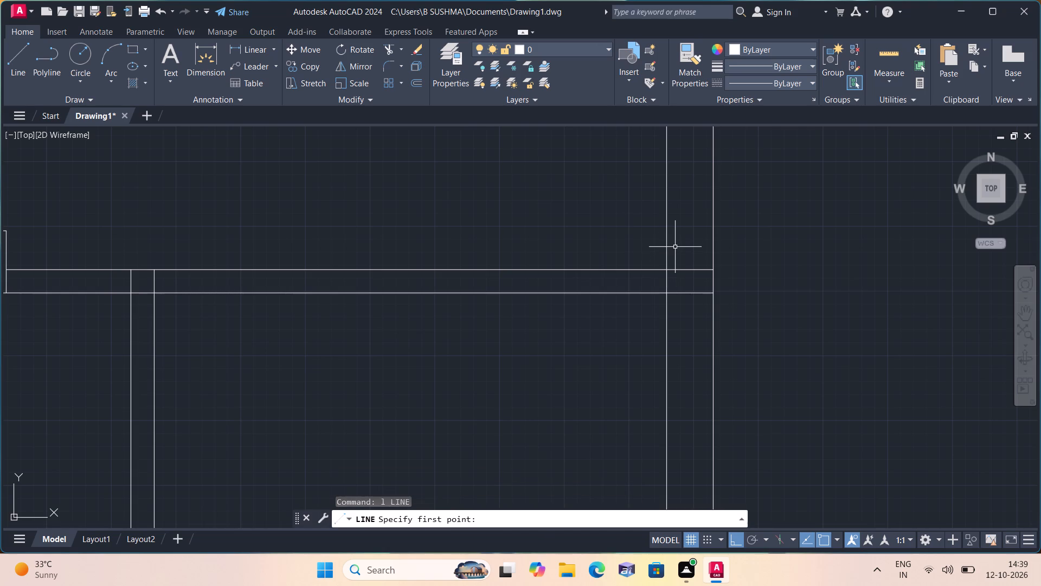
left_click(665, 293)
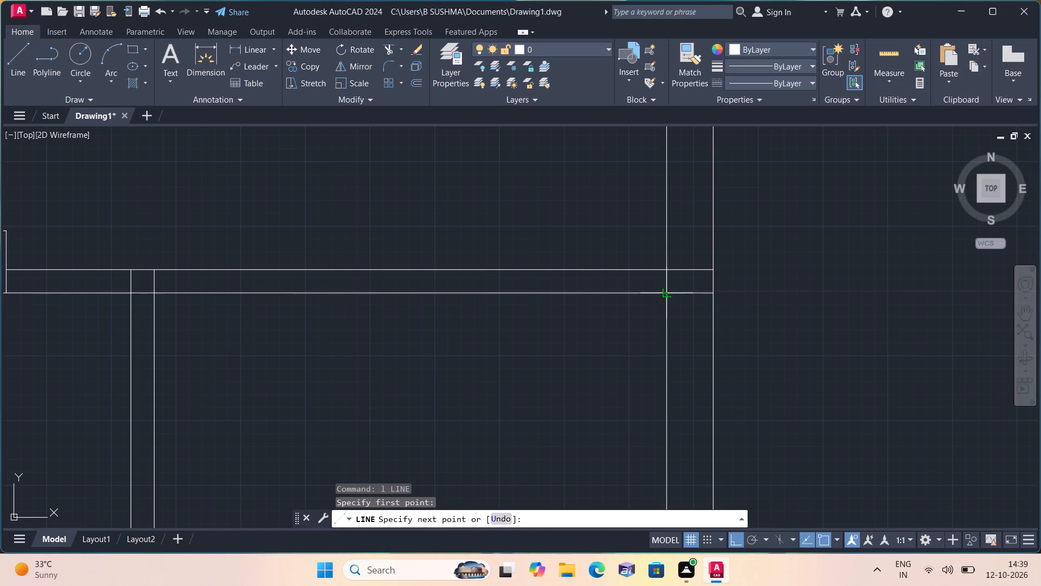
key("1")
type("'")
key("space")
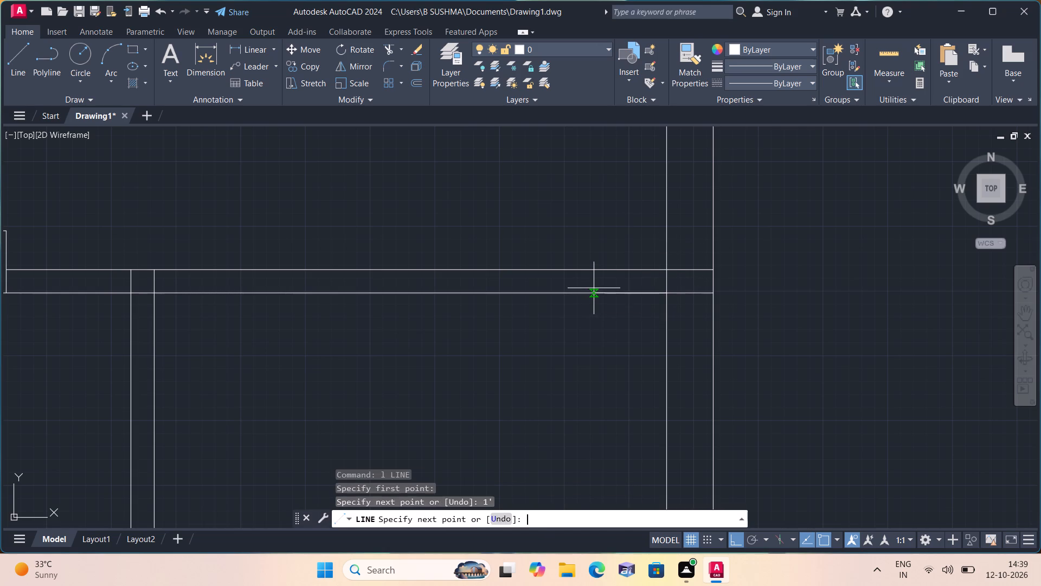
left_click(601, 270)
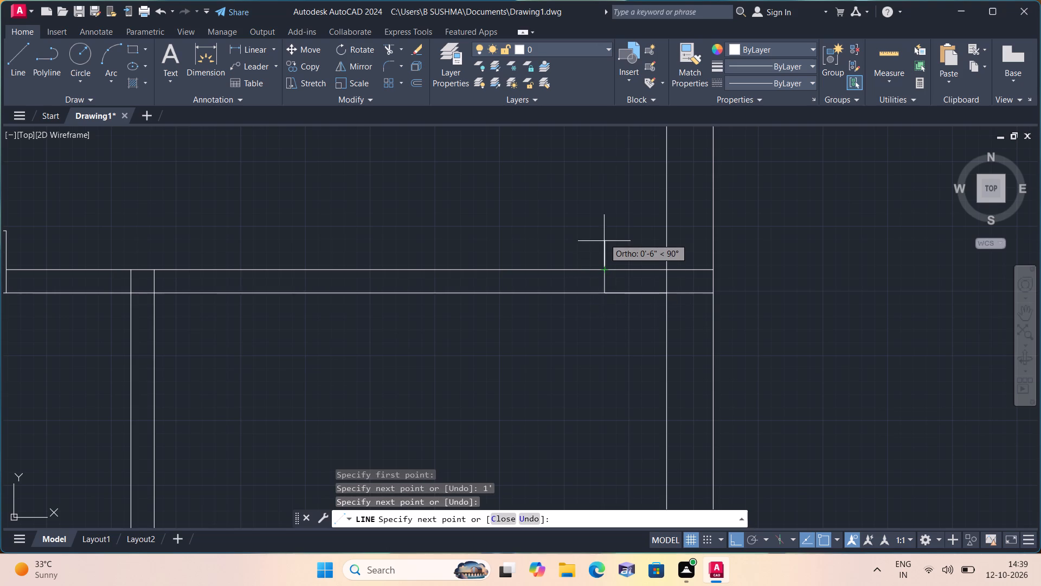
type("4.5")
type("\"")
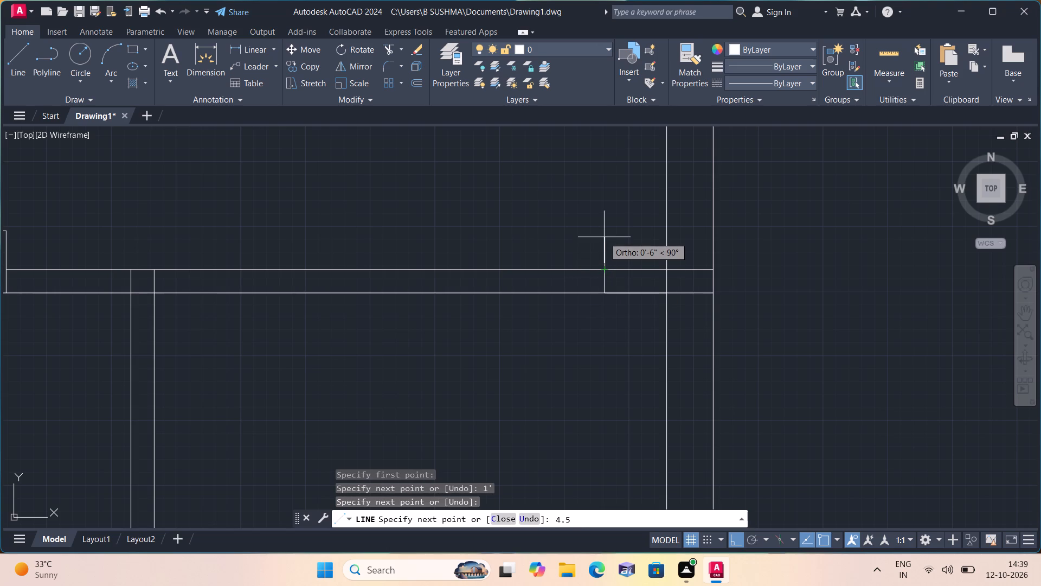
key("space")
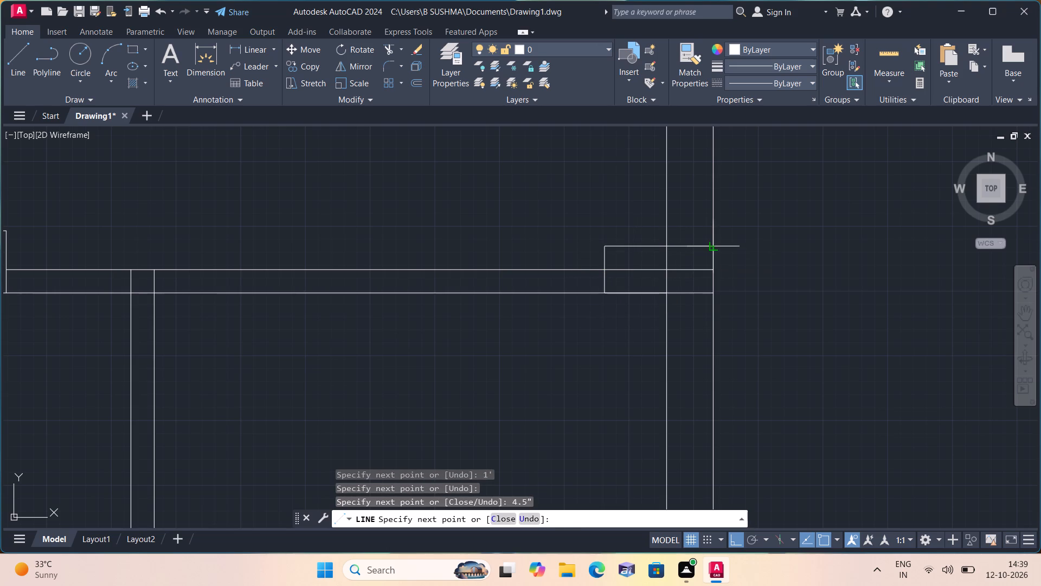
left_click(717, 249)
key("space")
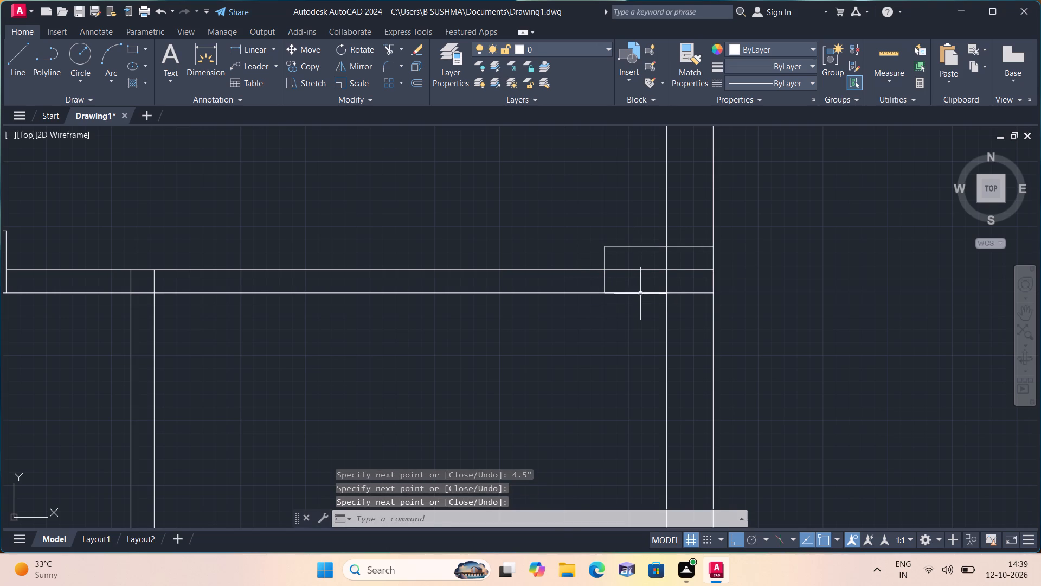
Erase the 1' line overlapping the partition's lower face line at the new column.
left_click(641, 292)
key("Delete")
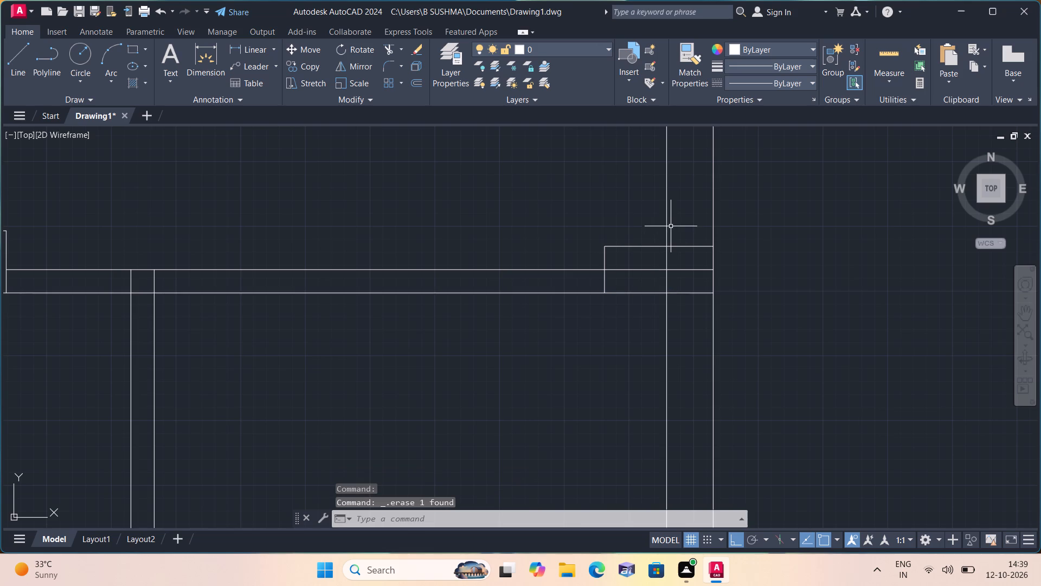
Trim the outer wall's inner face line and the partition's upper face line inside the new column outline.
key("t")
type("rim")
key("space")
left_click(668, 258)
left_click(663, 269)
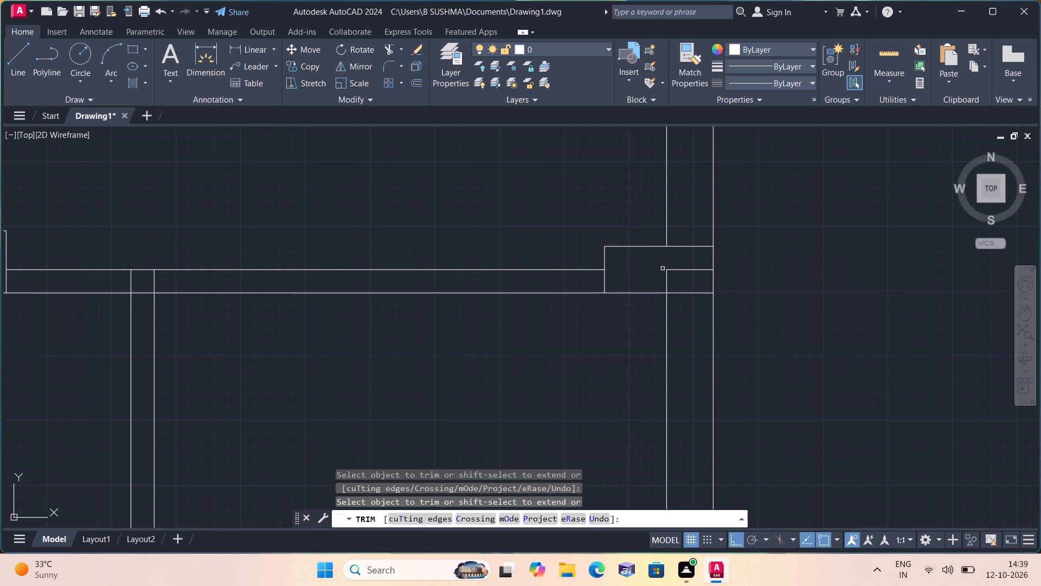
left_click(668, 275)
left_click(673, 271)
key("space")
Examine the column outlines along the middle partitions and the partition junctions below them.
scroll(673, 271, "down", 2)
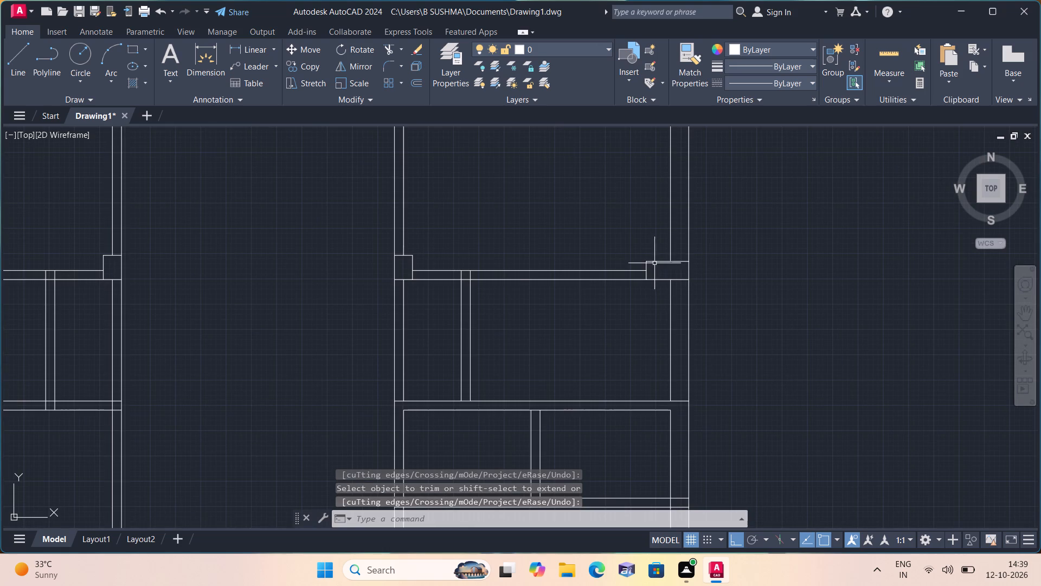
scroll(650, 273, "down", 1)
scroll(550, 293, "up", 1)
scroll(550, 293, "down", 1)
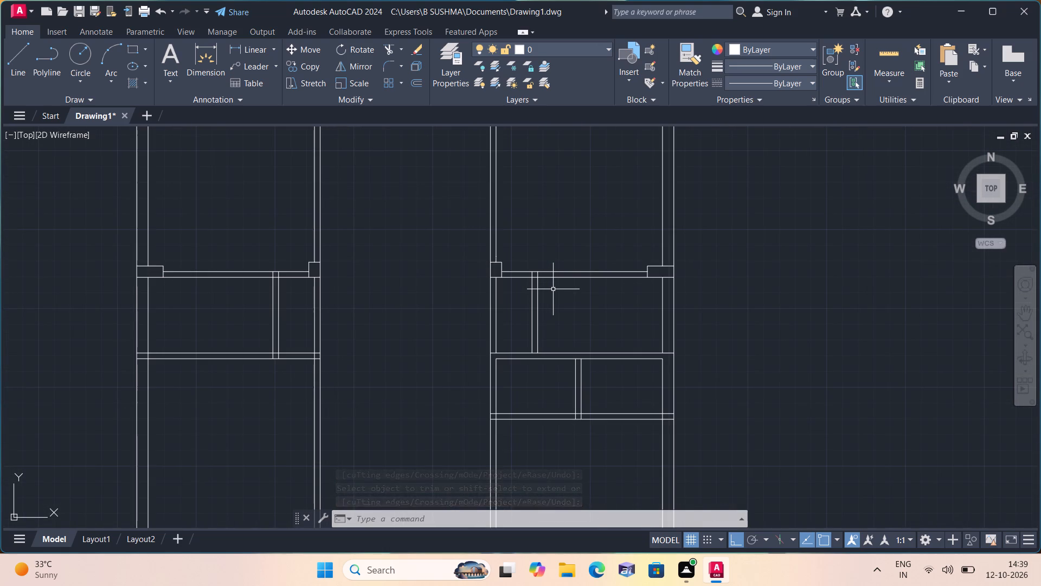
scroll(553, 289, "down", 1)
scroll(563, 297, "up", 1)
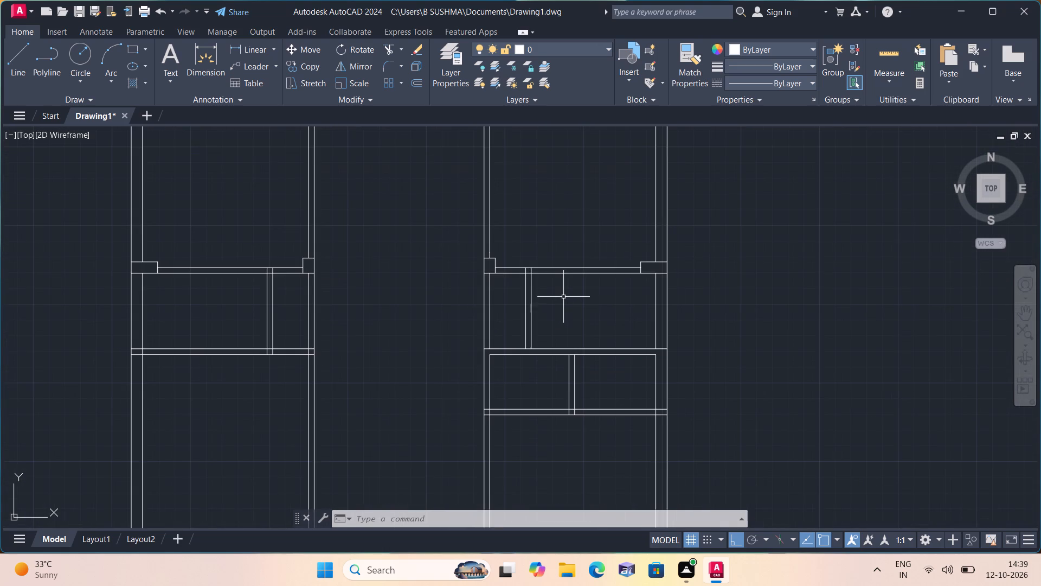
scroll(563, 297, "up", 1)
middle_click_drag(563, 297, 606, 271)
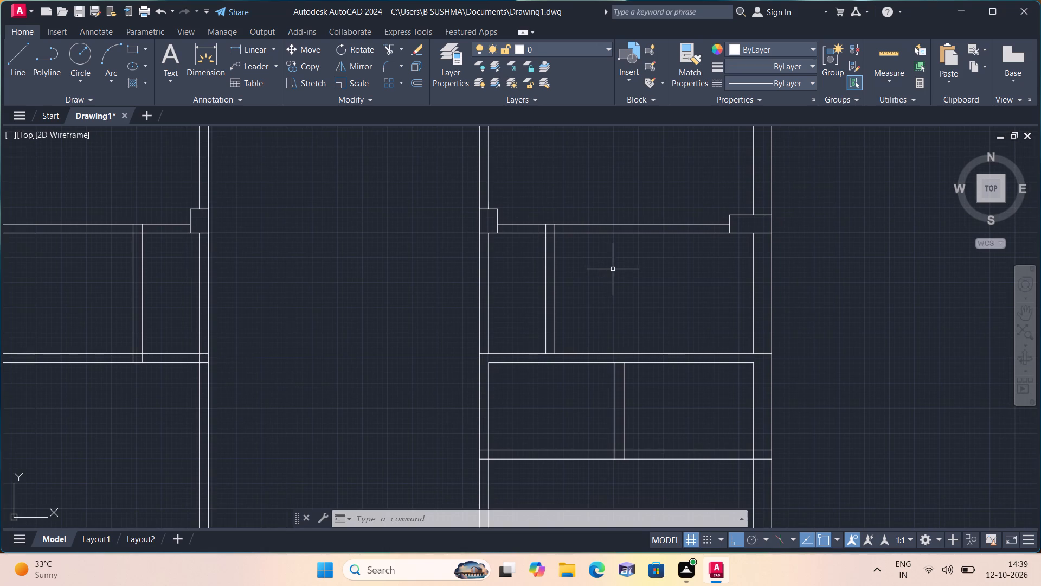
Hatch the four column outlines along the lower block's middle partitions with the solid pattern in colour 8.
scroll(614, 269, "down", 2)
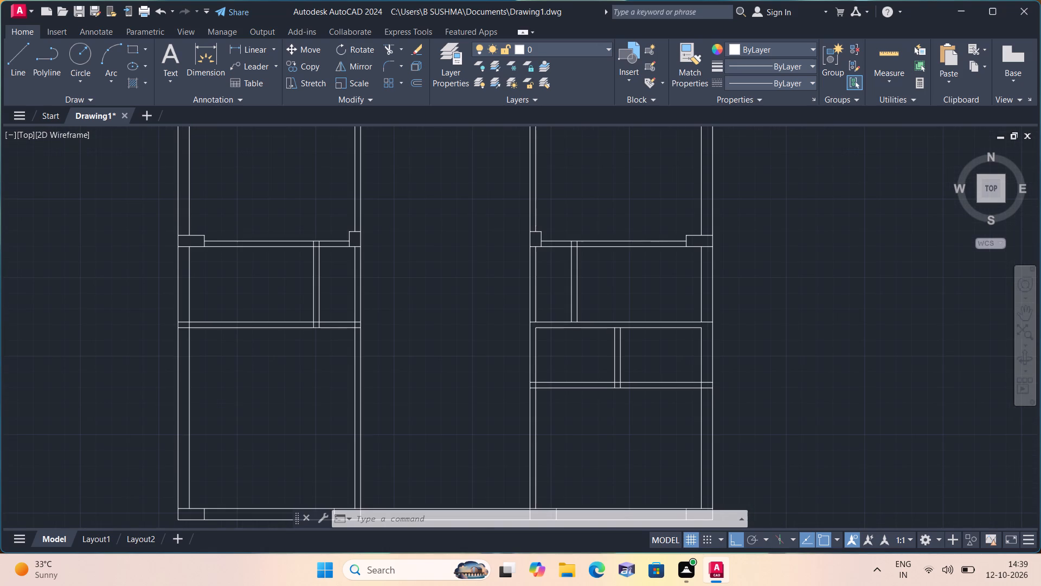
scroll(614, 269, "down", 1)
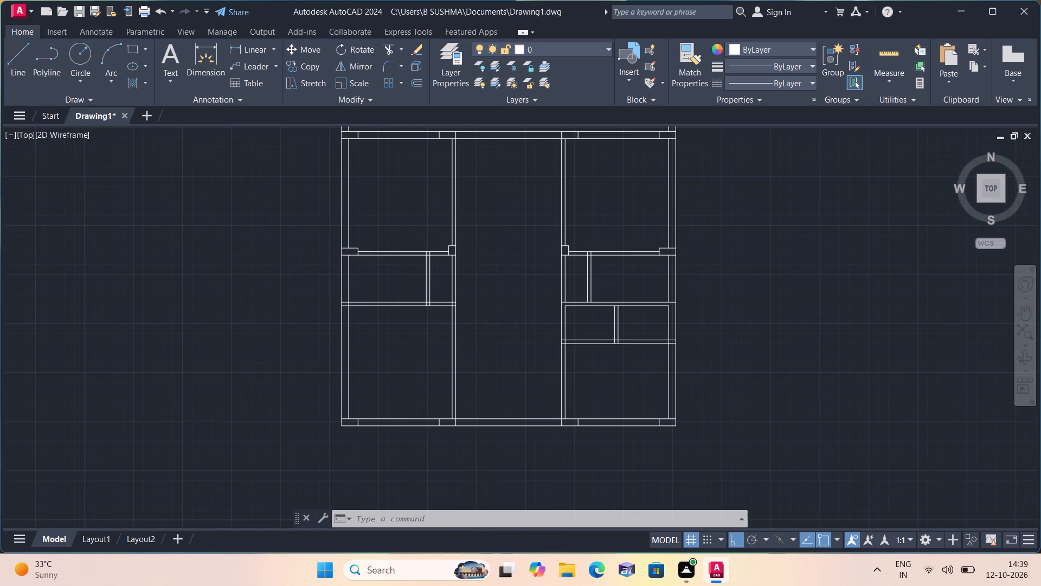
scroll(614, 269, "up", 1)
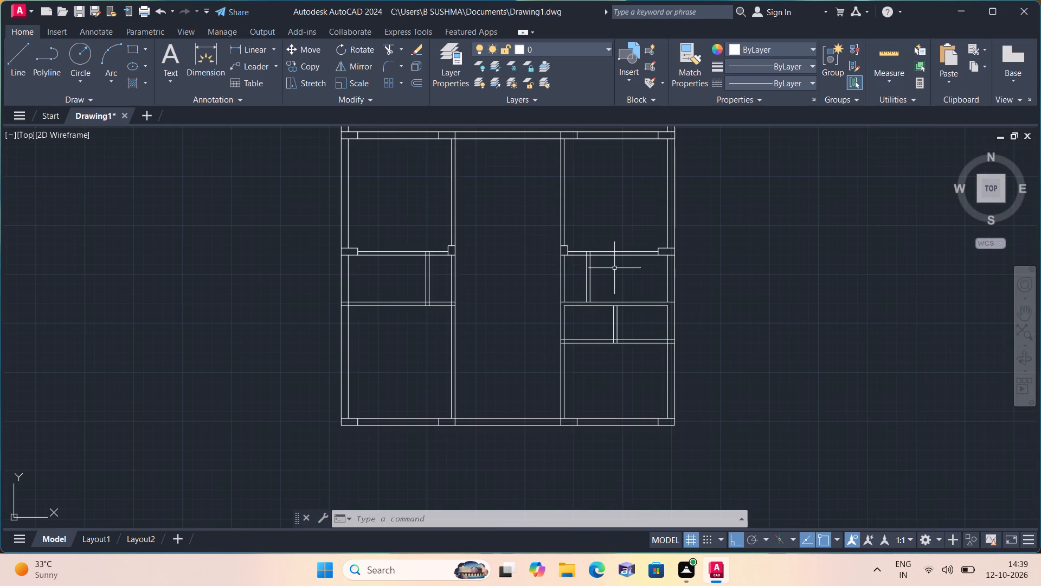
key("h")
scroll(614, 268, "up", 1)
key("space")
scroll(632, 265, "down", 1)
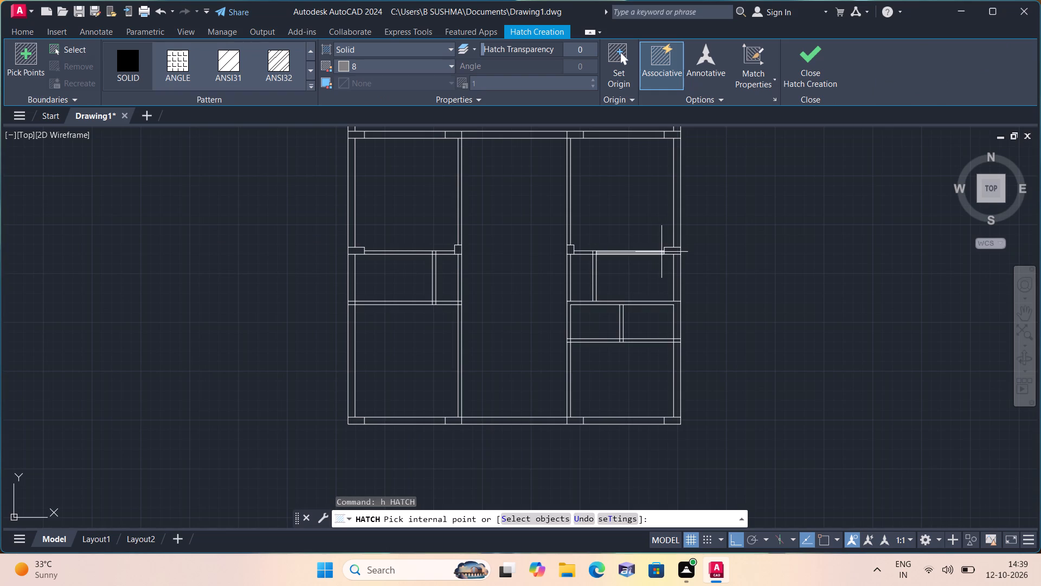
left_click(667, 252)
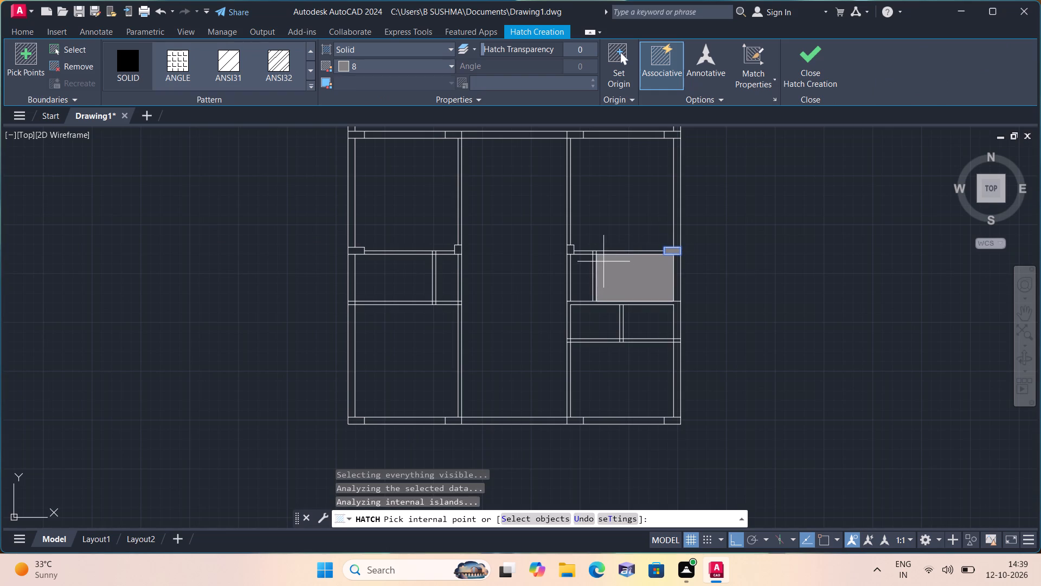
scroll(563, 254, "up", 3)
left_click(588, 239)
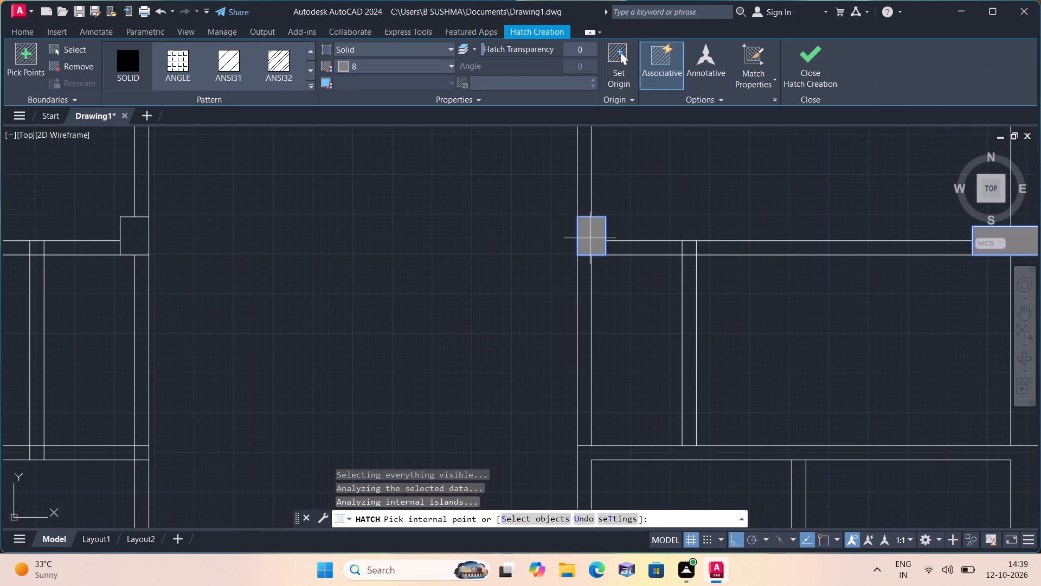
scroll(590, 238, "down", 2)
left_click(303, 235)
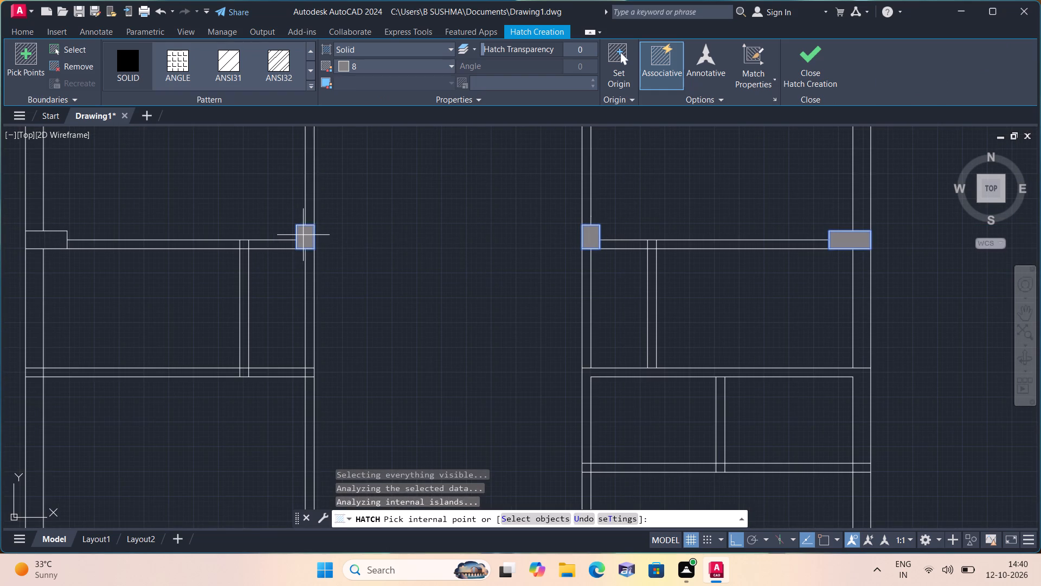
middle_click_drag(303, 235, 486, 262)
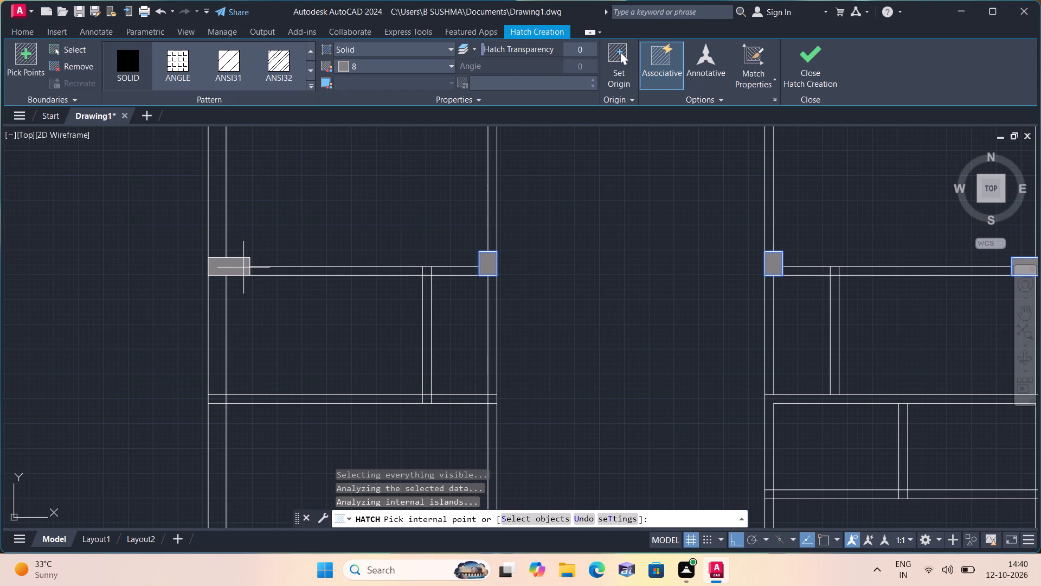
left_click(243, 267)
Add the four column outlines along the lower block's bottom outer wall to the solid colour 8 hatch.
middle_click_drag(243, 267, 304, 159)
scroll(304, 160, "down", 1)
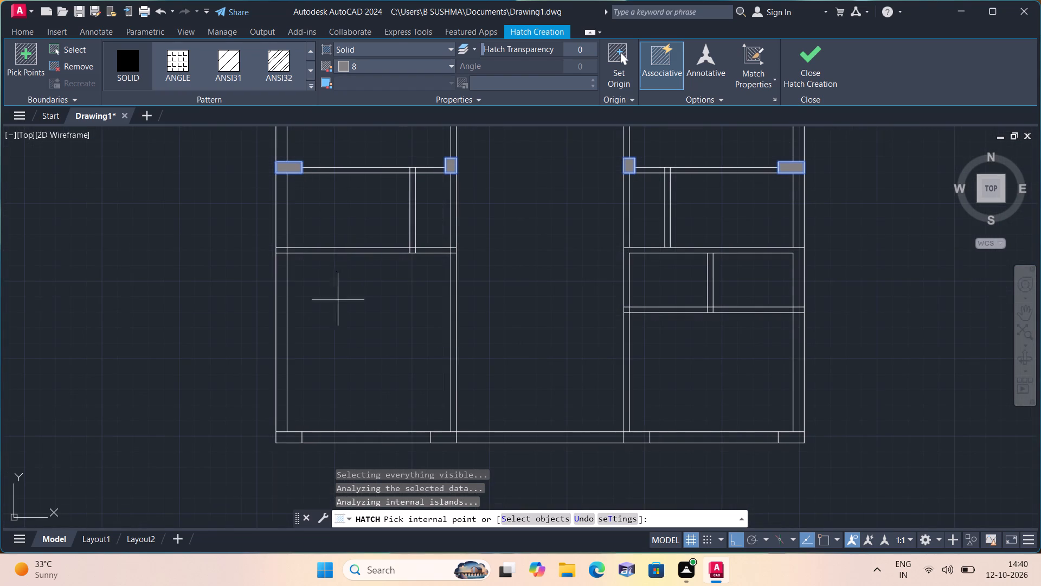
left_click(287, 438)
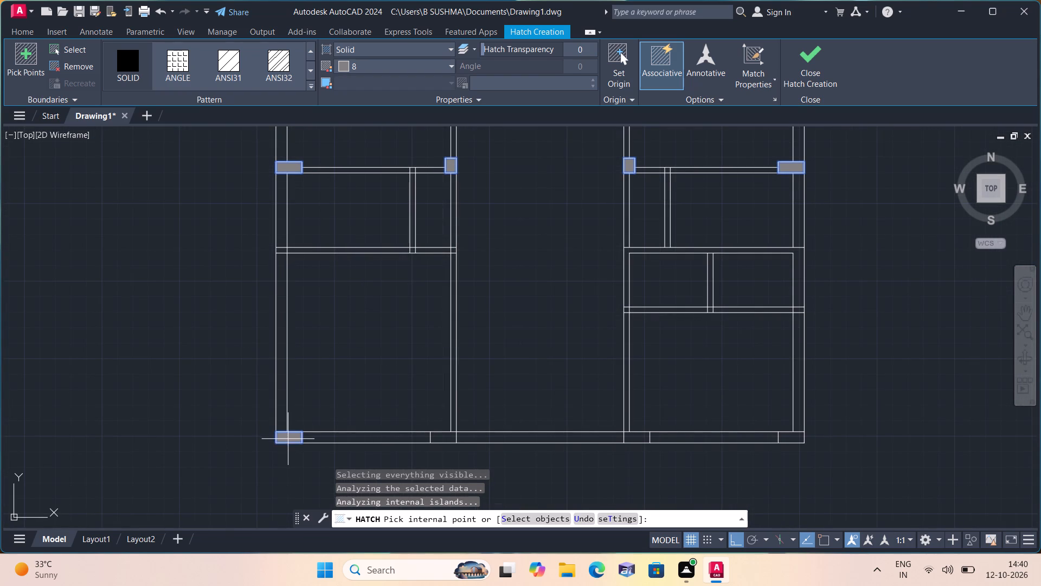
left_click(438, 435)
left_click(641, 438)
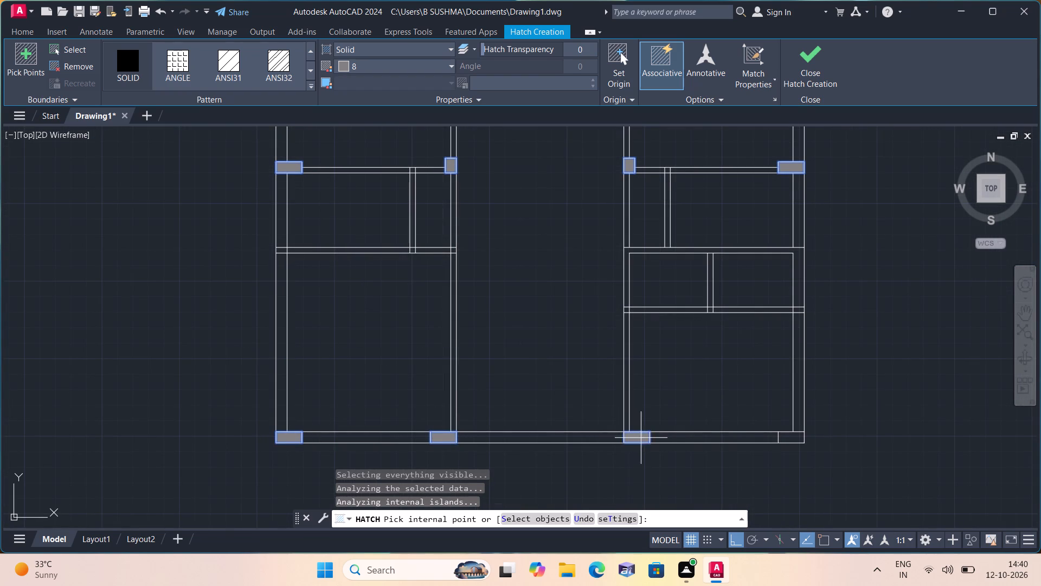
left_click(794, 438)
Add the four column outlines in the wall on the lower side of the corridor to the hatch and finish it.
middle_click_drag(804, 277, 840, 460)
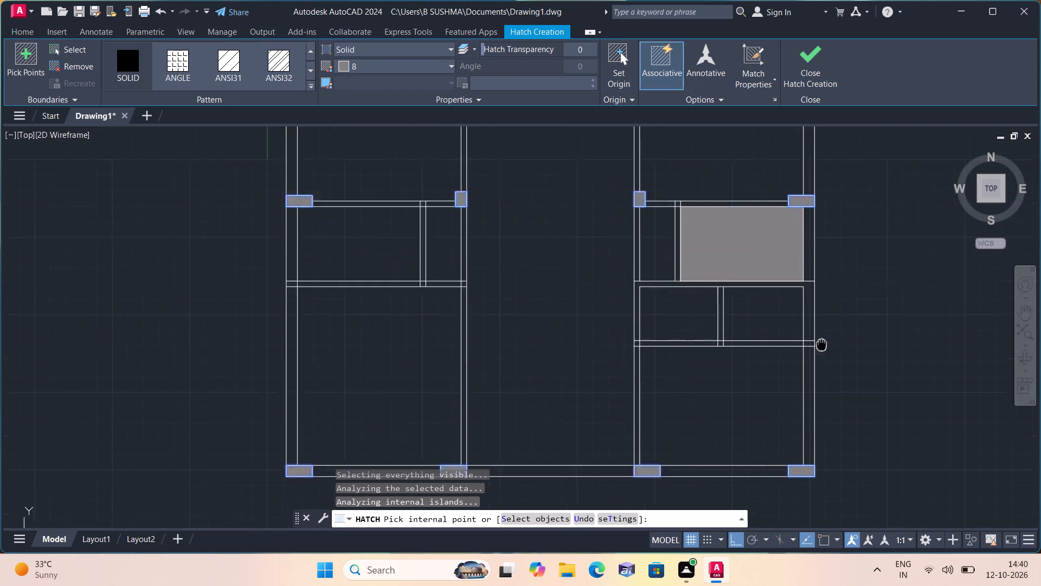
middle_click_drag(840, 460, 824, 505)
scroll(824, 505, "up", 1)
scroll(824, 402, "down", 2)
scroll(647, 443, "down", 1)
middle_click_drag(641, 432, 635, 424)
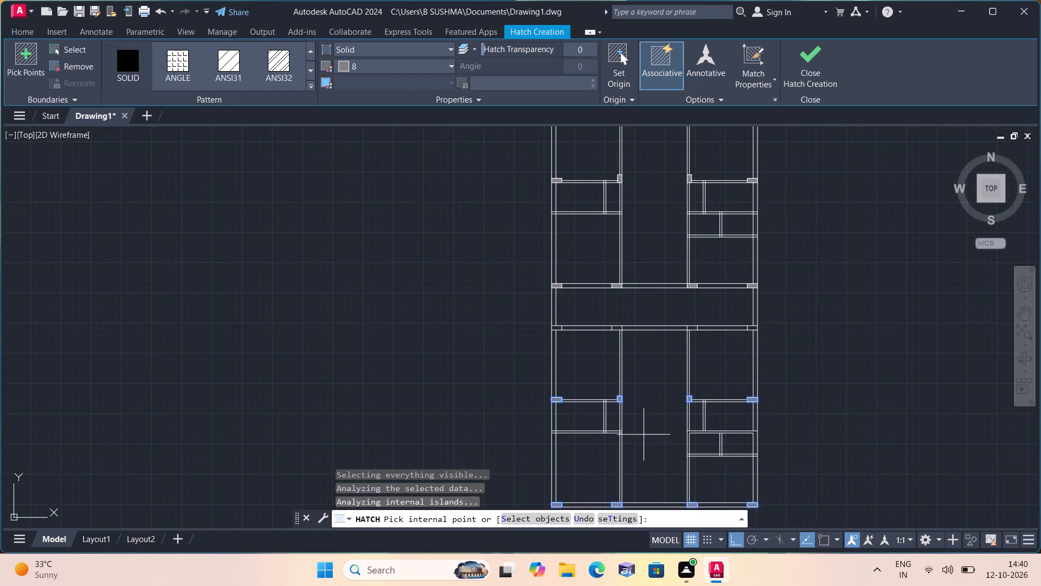
middle_click_drag(635, 424, 642, 328)
scroll(642, 328, "up", 1)
middle_click_drag(647, 324, 646, 332)
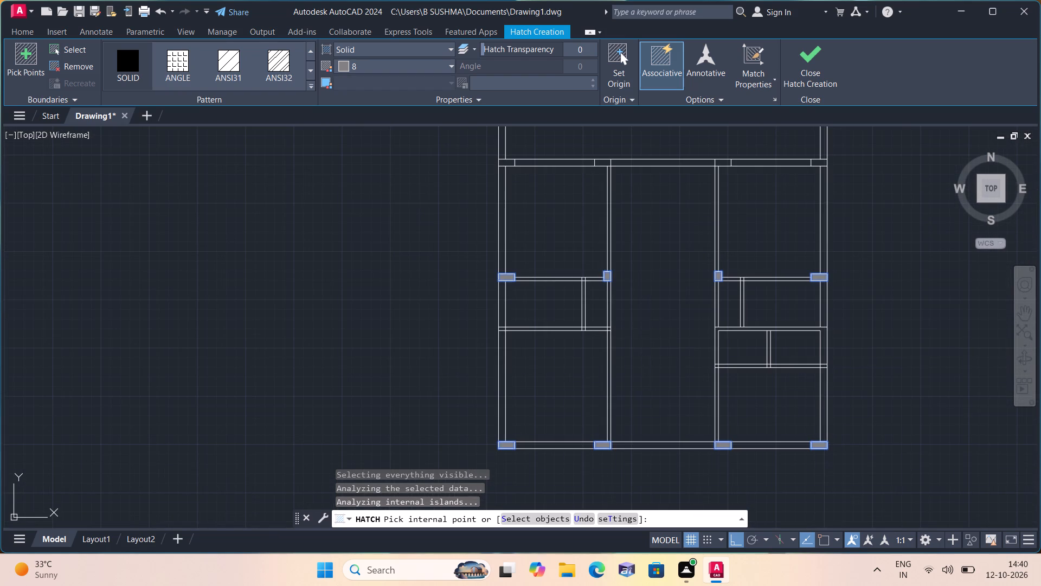
middle_click_drag(646, 332, 656, 401)
scroll(517, 215, "up", 2)
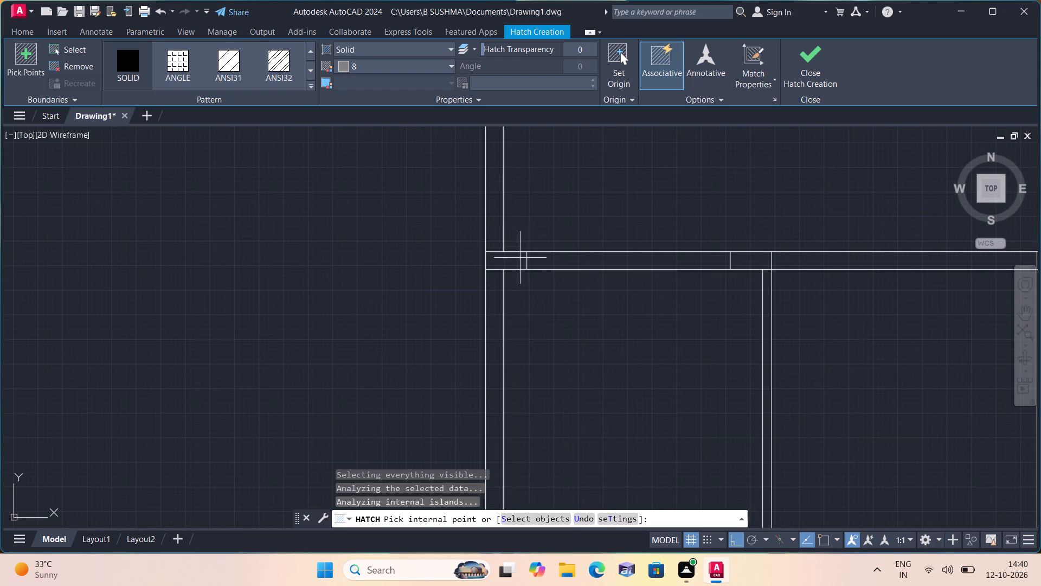
left_click(515, 267)
left_click(751, 265)
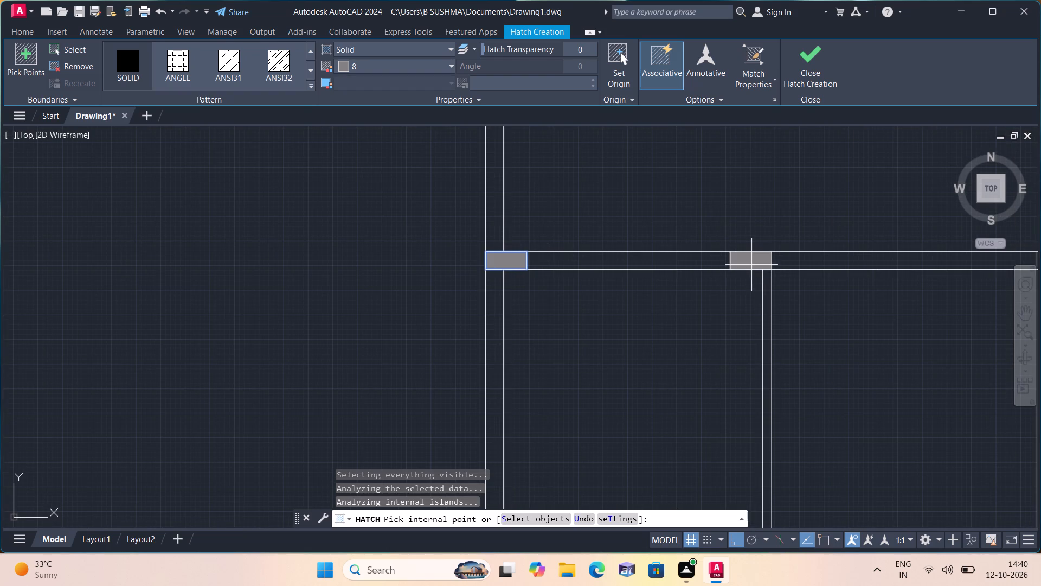
scroll(751, 265, "up", 1)
middle_click_drag(751, 264, 573, 277)
scroll(751, 264, "down", 1)
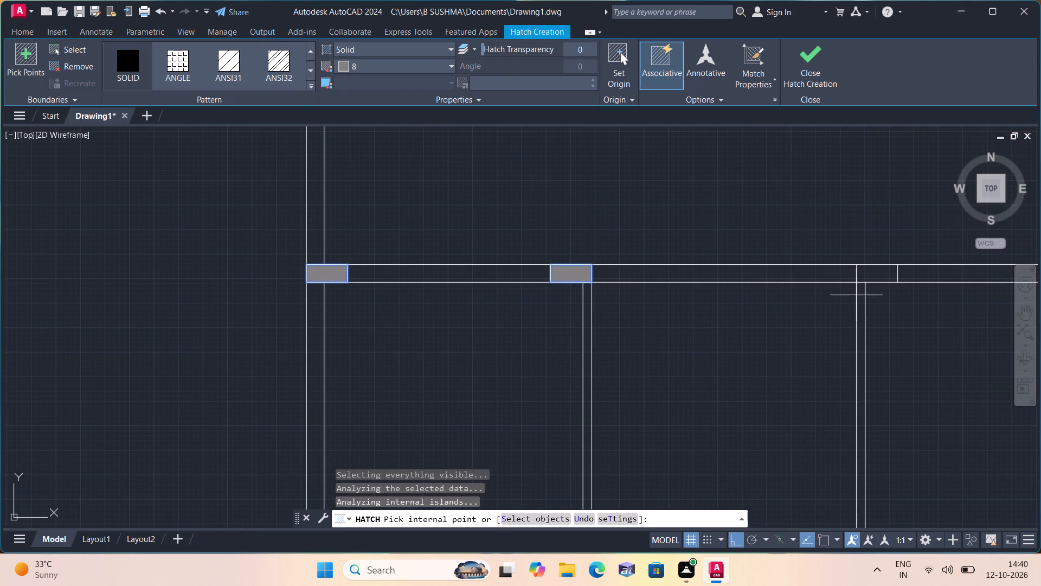
left_click(870, 268)
middle_click_drag(870, 268, 755, 263)
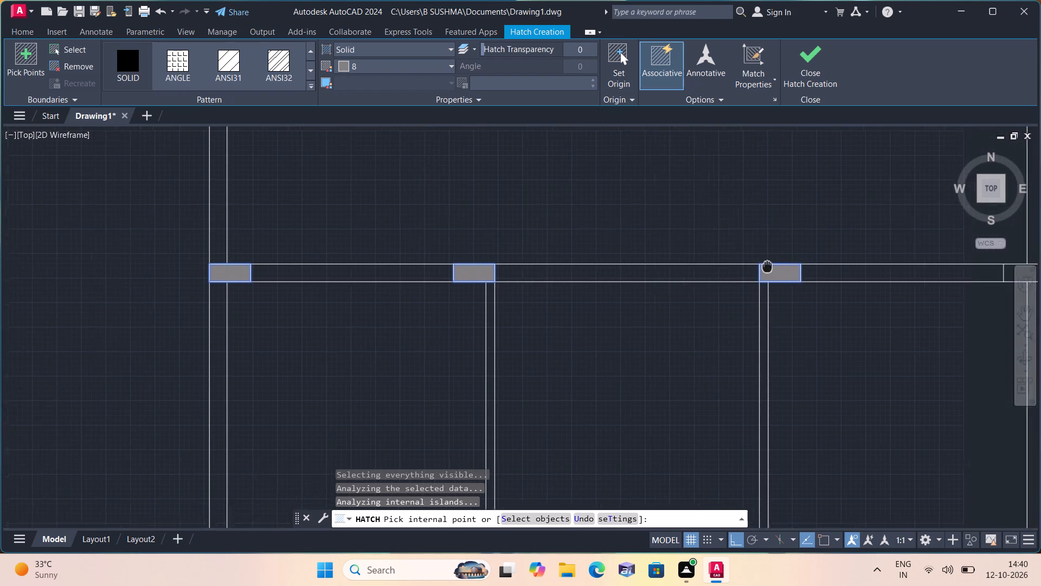
middle_click_drag(755, 263, 696, 271)
scroll(682, 271, "down", 1)
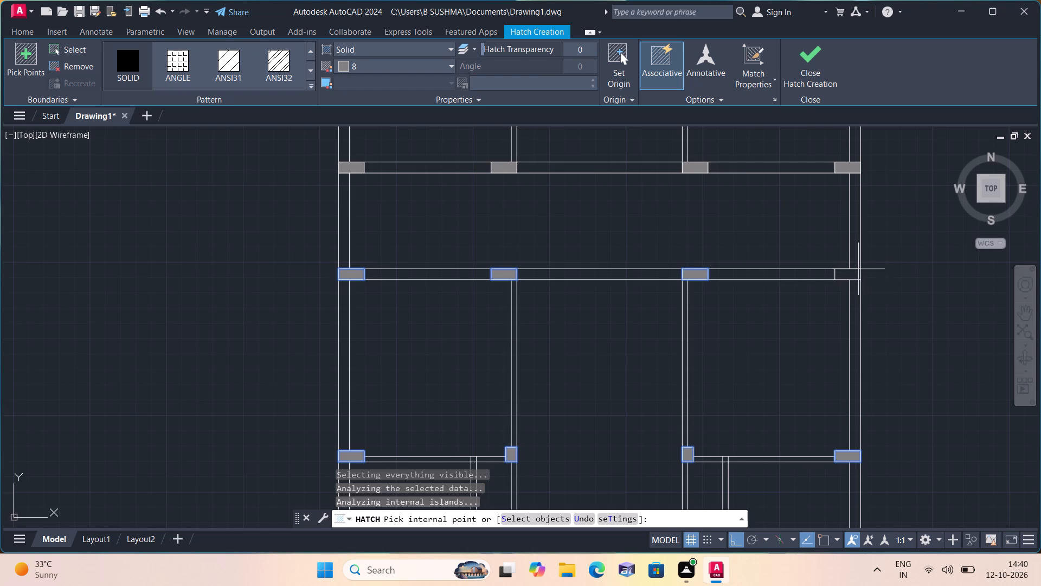
left_click(850, 272)
key("space")
Examine the hatched columns and partition layout across the whole floor plan, especially in the upper block.
scroll(850, 273, "down", 2)
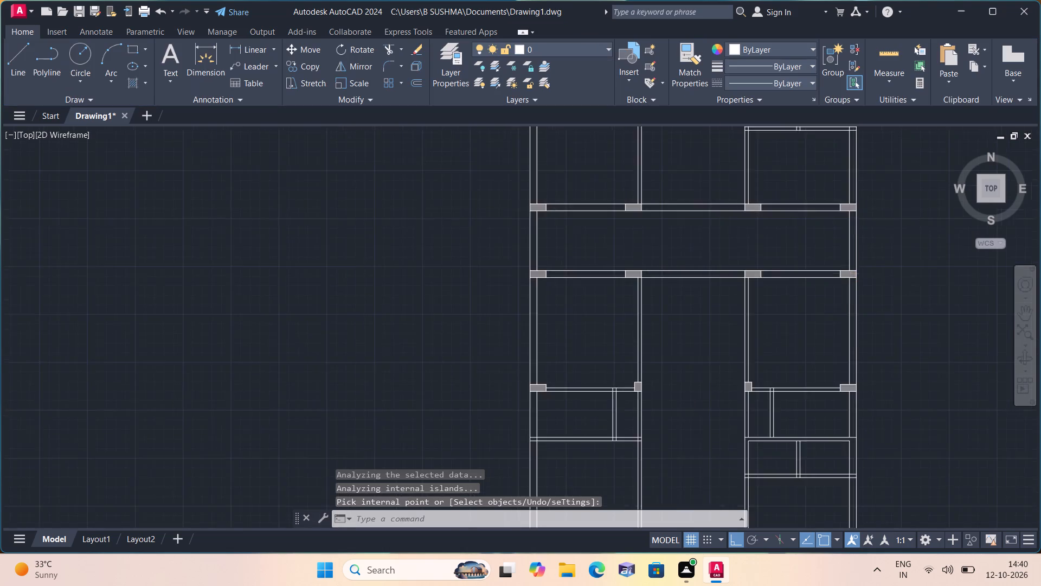
scroll(852, 277, "down", 2)
middle_click_drag(812, 284, 819, 356)
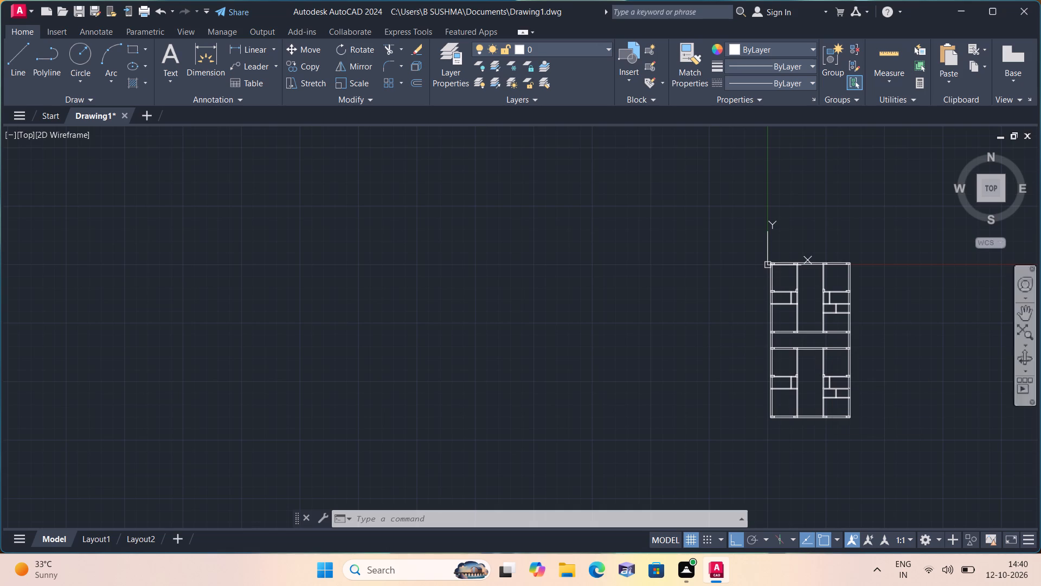
scroll(689, 305, "up", 1)
scroll(812, 339, "up", 1)
middle_click_drag(892, 343, 763, 321)
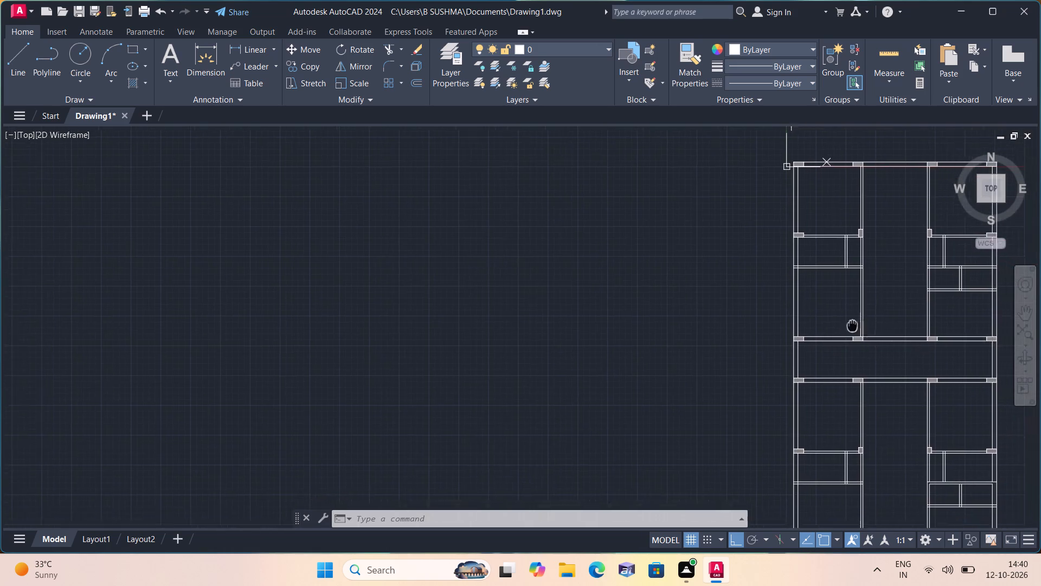
middle_click_drag(763, 321, 600, 302)
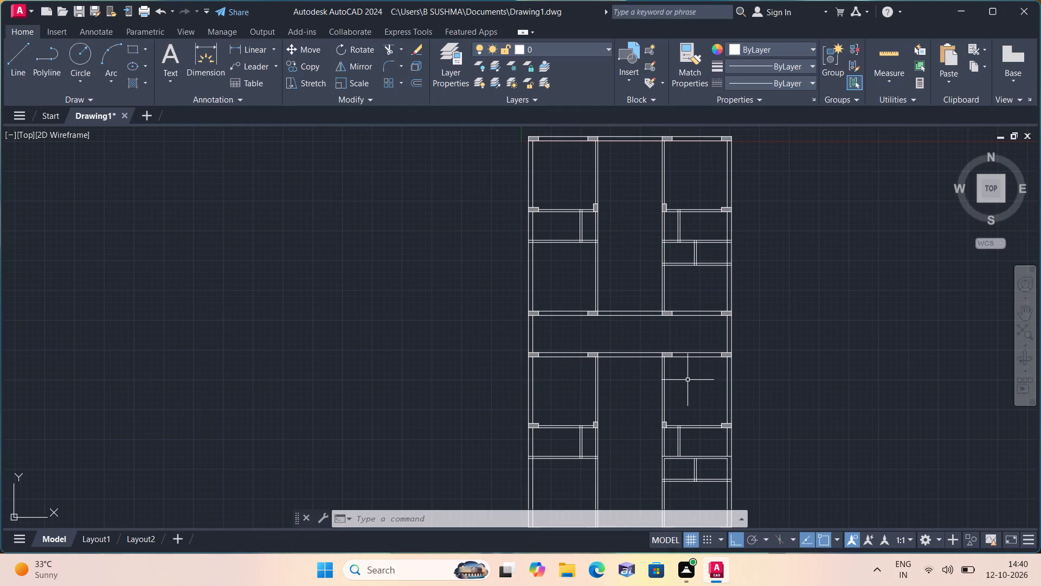
scroll(687, 380, "down", 1)
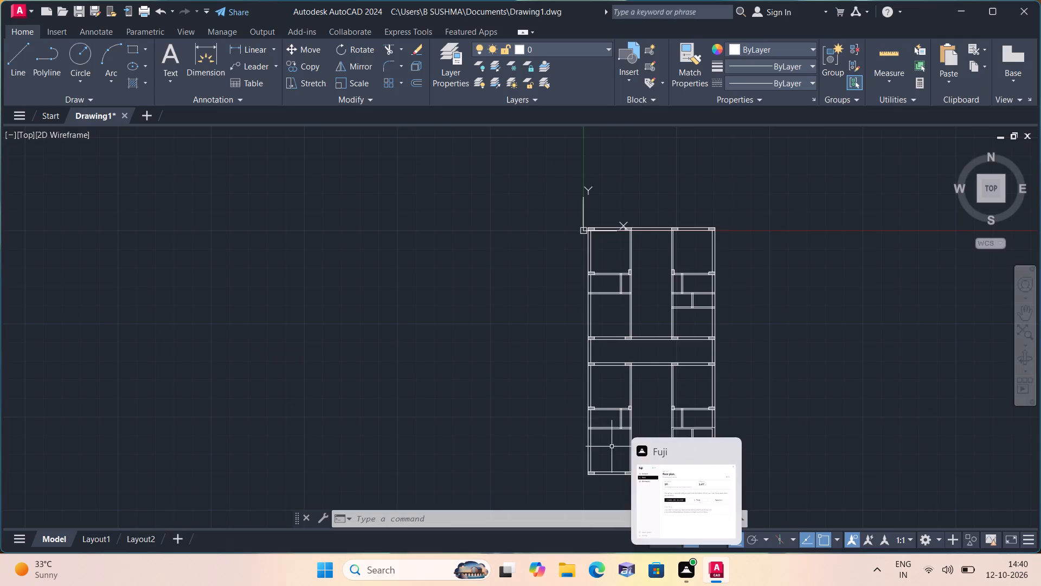
scroll(731, 277, "up", 2)
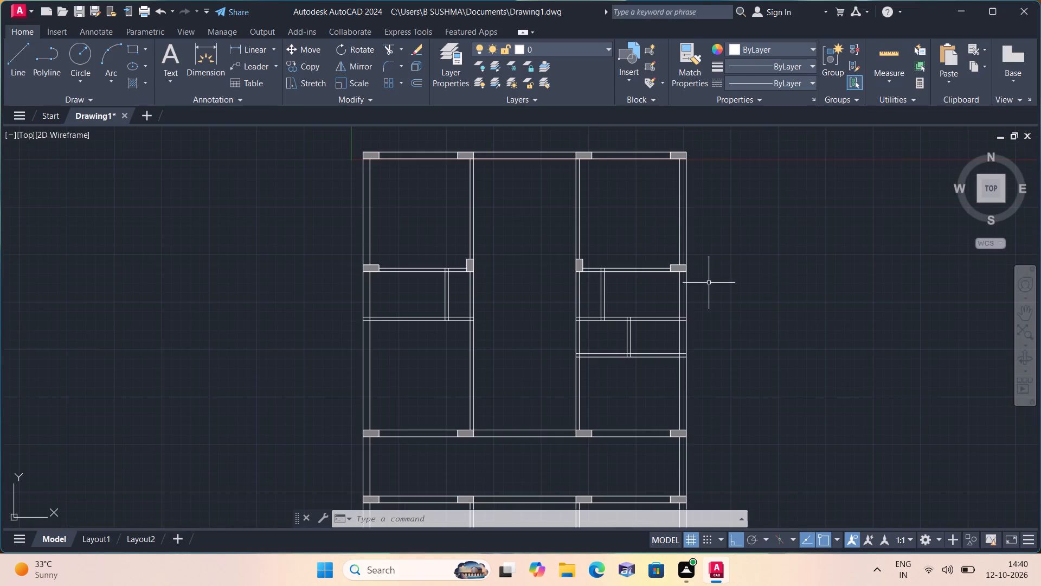
scroll(638, 231, "up", 2)
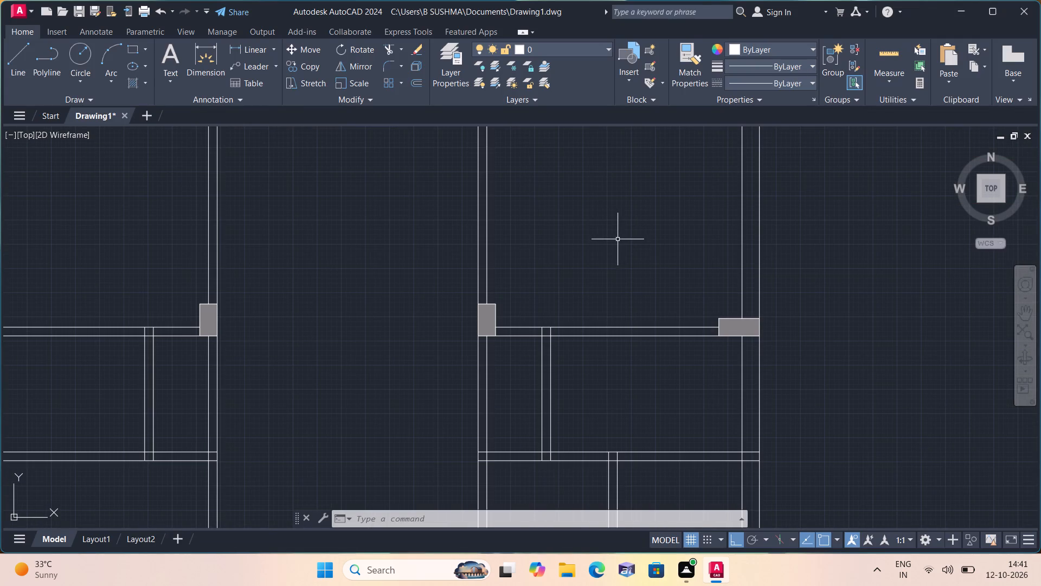
scroll(633, 250, "down", 1)
middle_click_drag(622, 287, 677, 198)
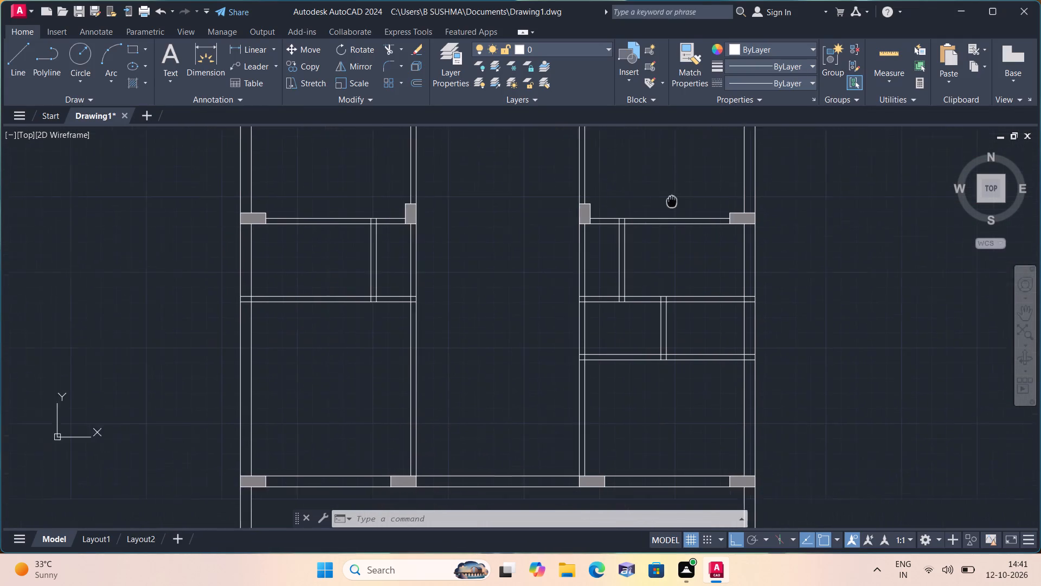
middle_click_drag(677, 198, 678, 197)
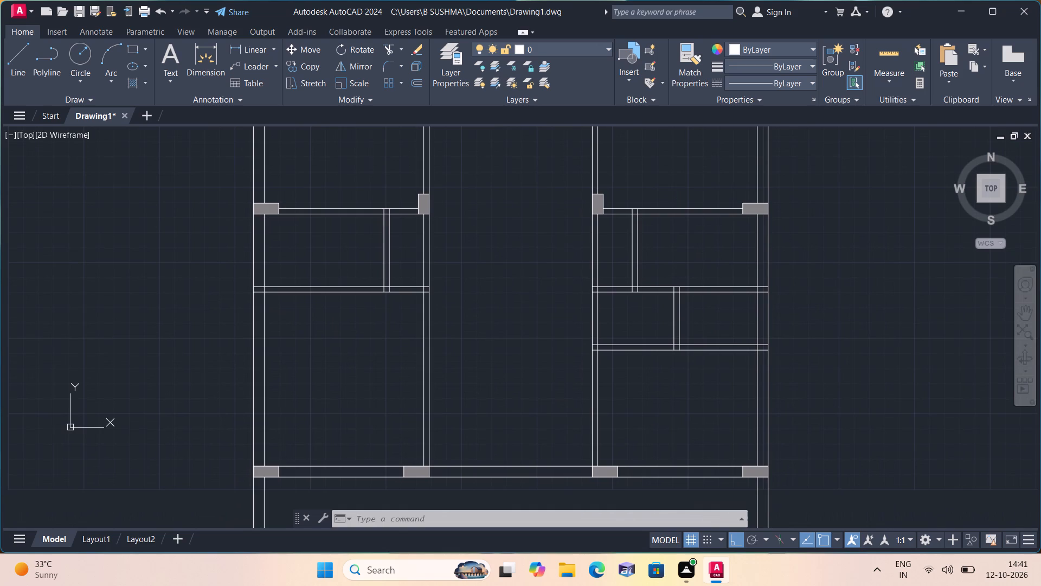
scroll(678, 197, "up", 1)
scroll(678, 197, "down", 1)
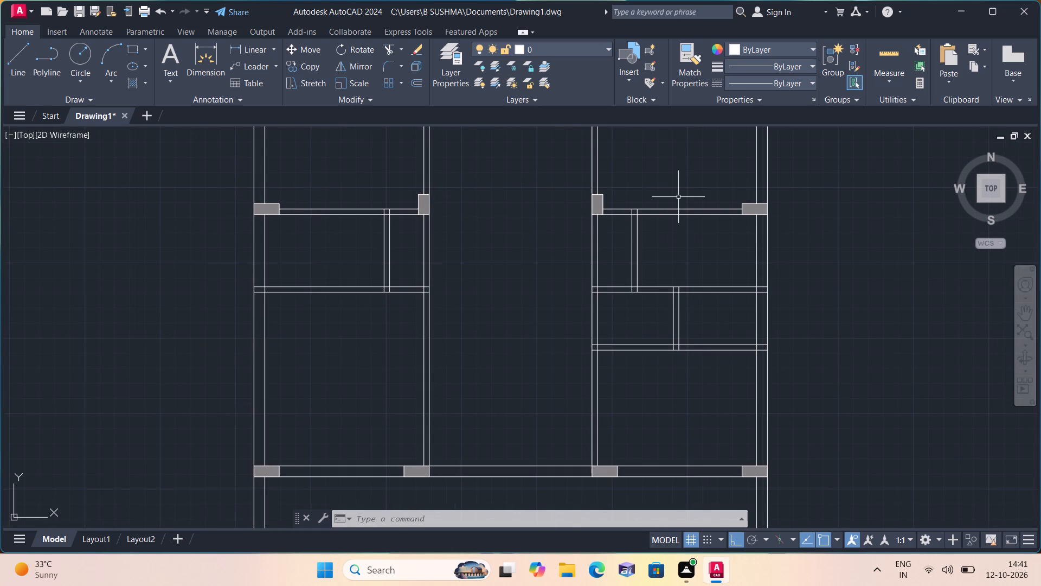
scroll(678, 197, "down", 1)
scroll(678, 197, "up", 1)
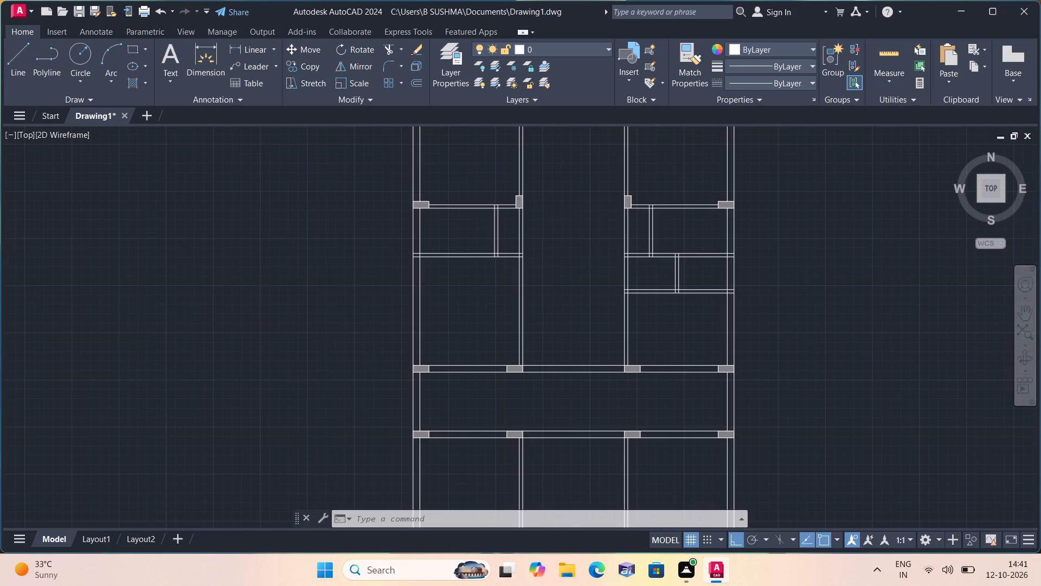
middle_click_drag(747, 234, 780, 274)
scroll(780, 274, "down", 1)
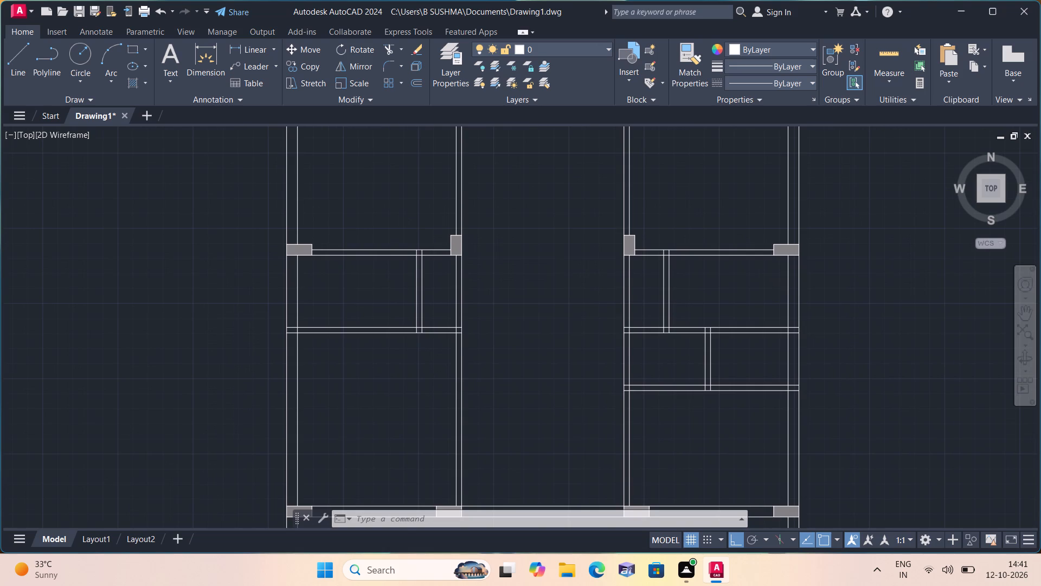
scroll(780, 274, "down", 1)
scroll(780, 274, "up", 1)
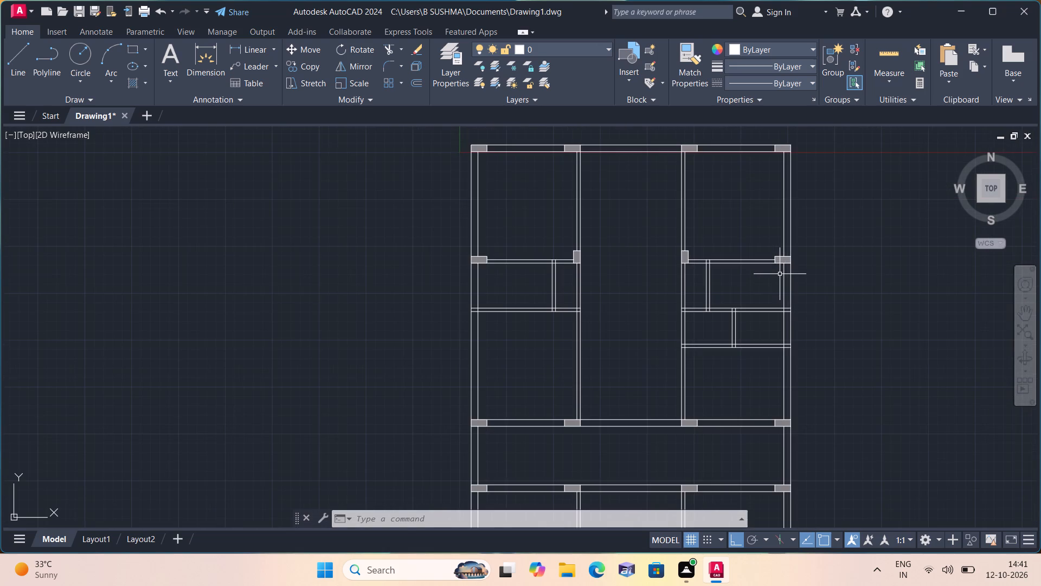
scroll(780, 274, "down", 2)
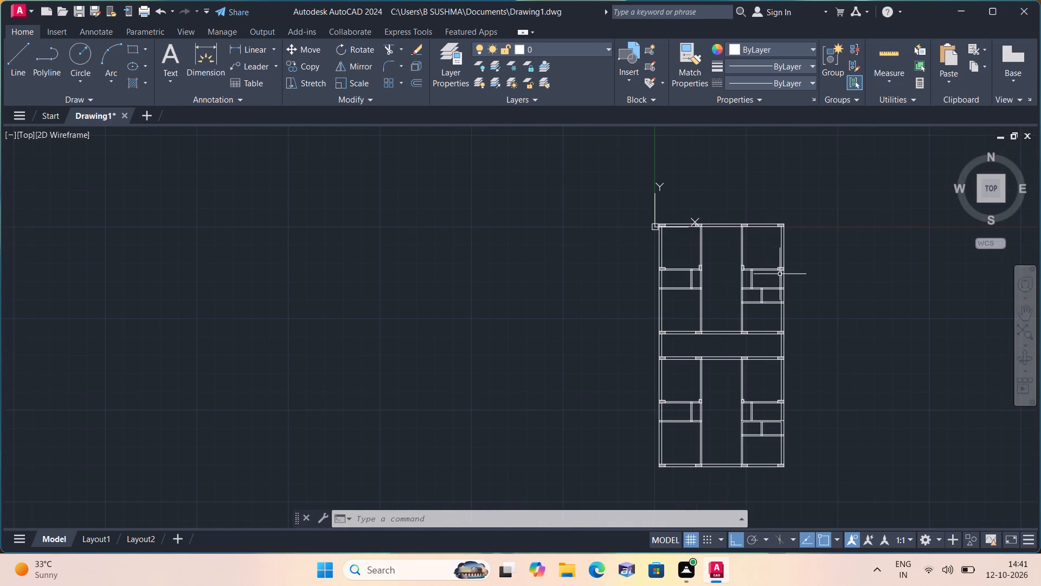
scroll(780, 274, "up", 2)
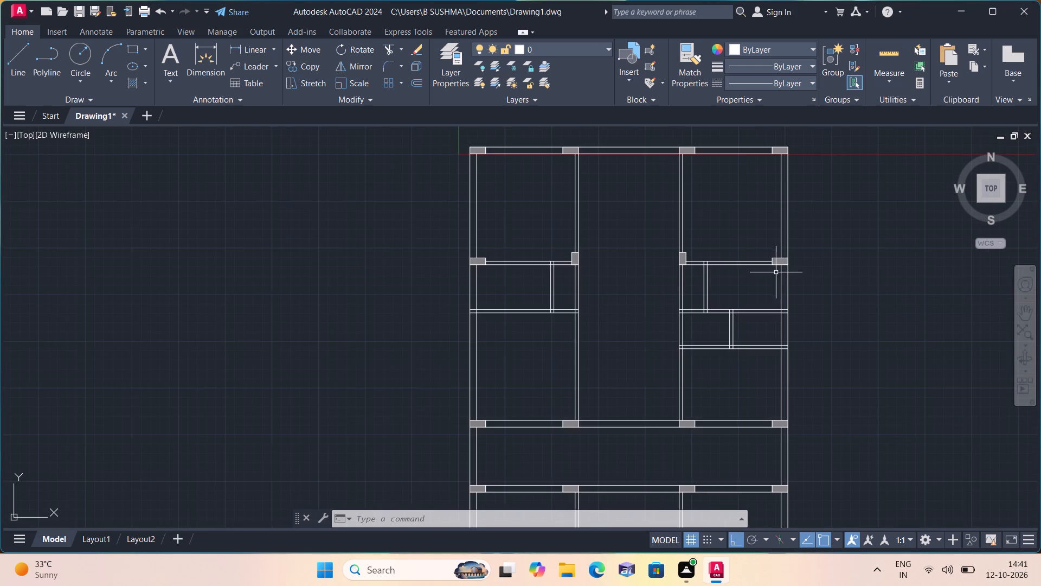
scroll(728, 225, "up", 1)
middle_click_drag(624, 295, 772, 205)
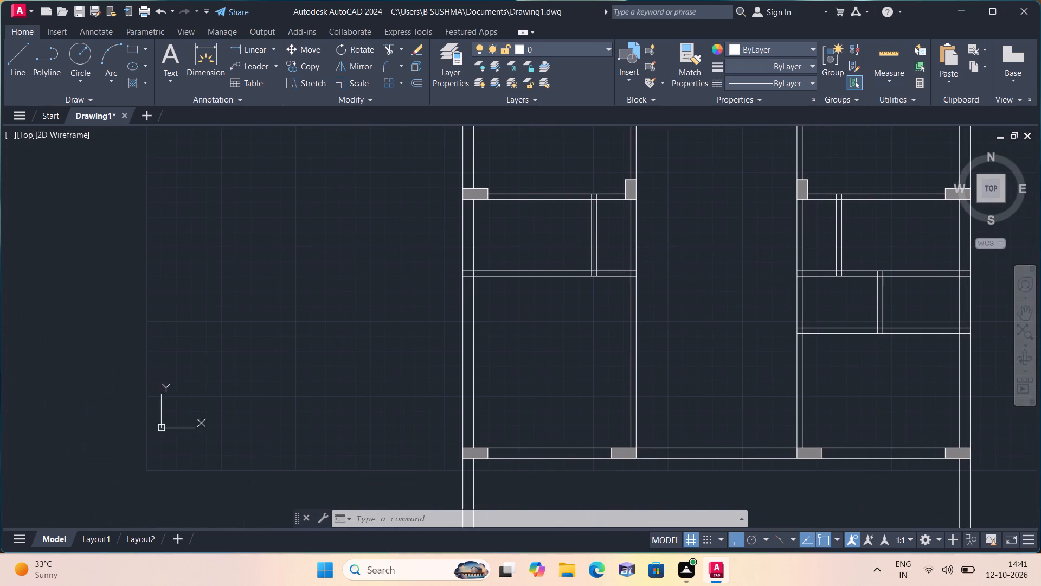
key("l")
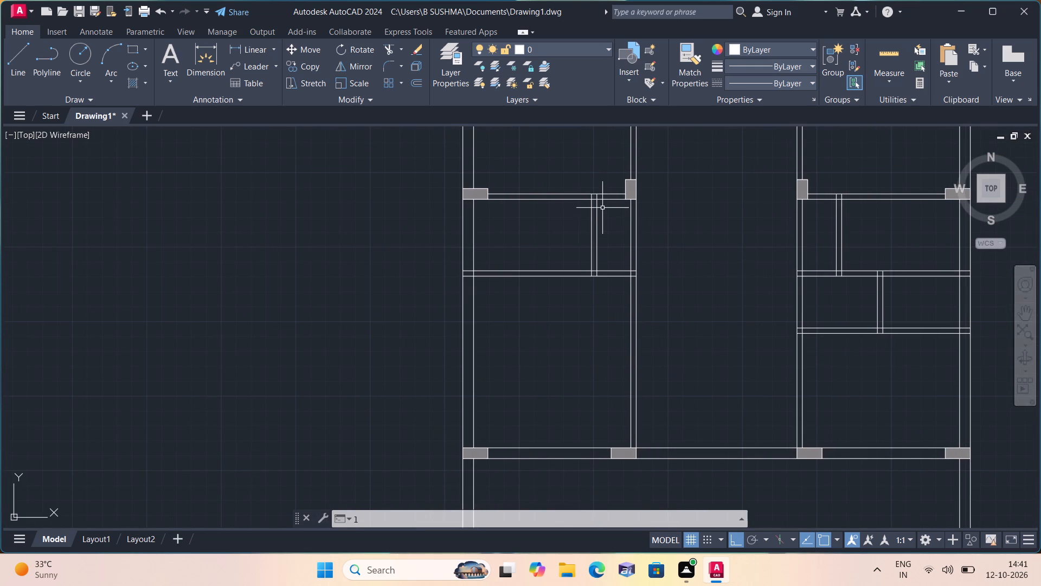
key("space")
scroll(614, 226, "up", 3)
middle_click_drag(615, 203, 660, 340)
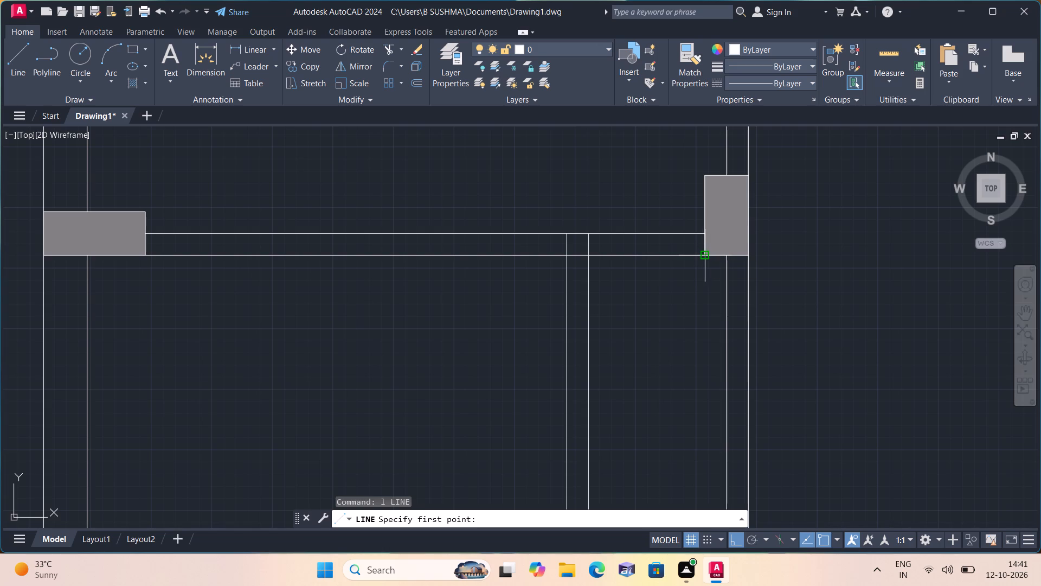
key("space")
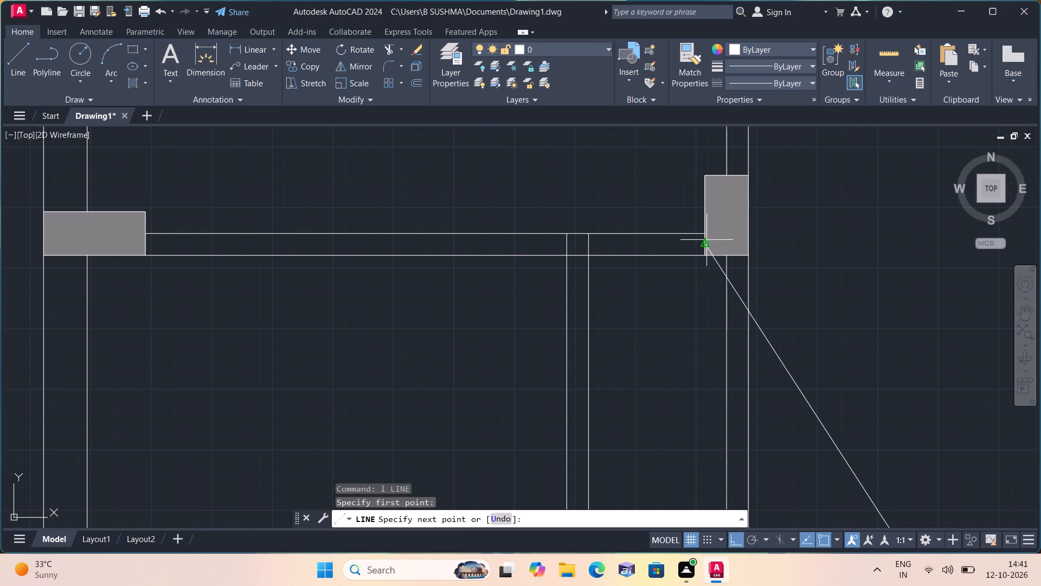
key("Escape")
Draw a line 2" from the upper-left room's corridor-side column along the wall's upper edge, continuing straight across the wall as a door jamb.
key("space")
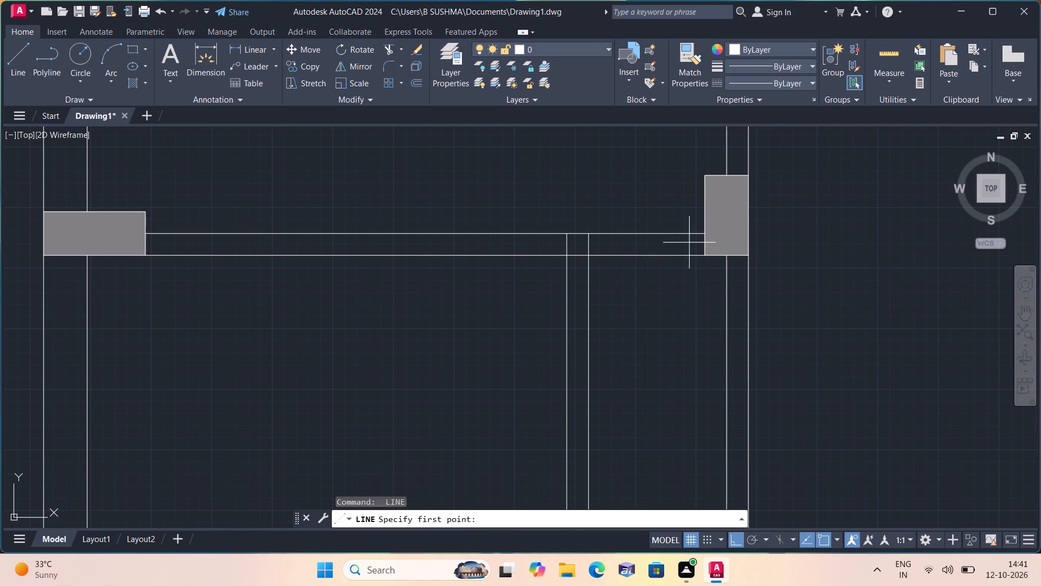
scroll(699, 246, "up", 2)
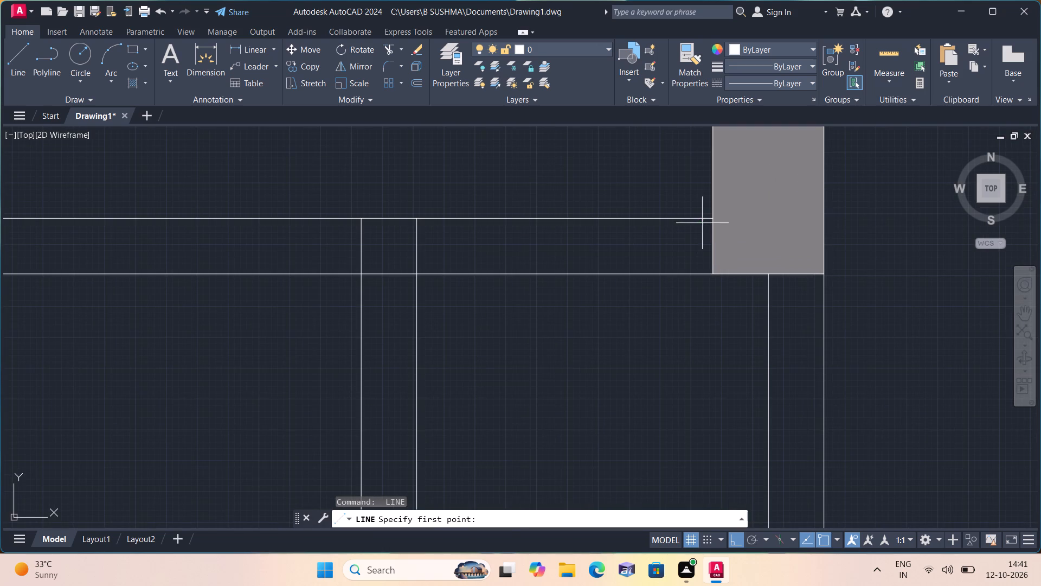
left_click(708, 216)
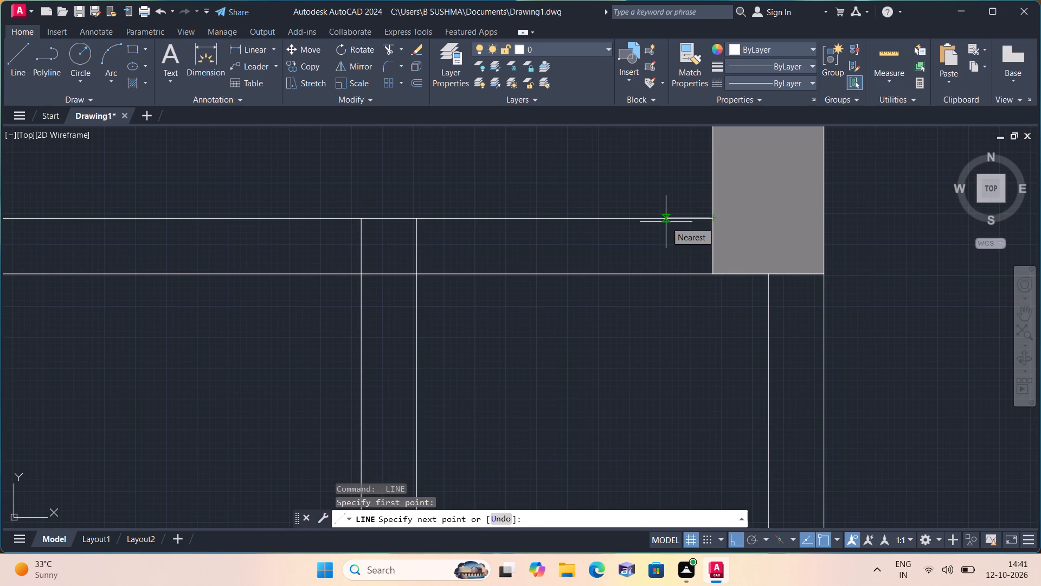
key("2")
type("\"")
key("space")
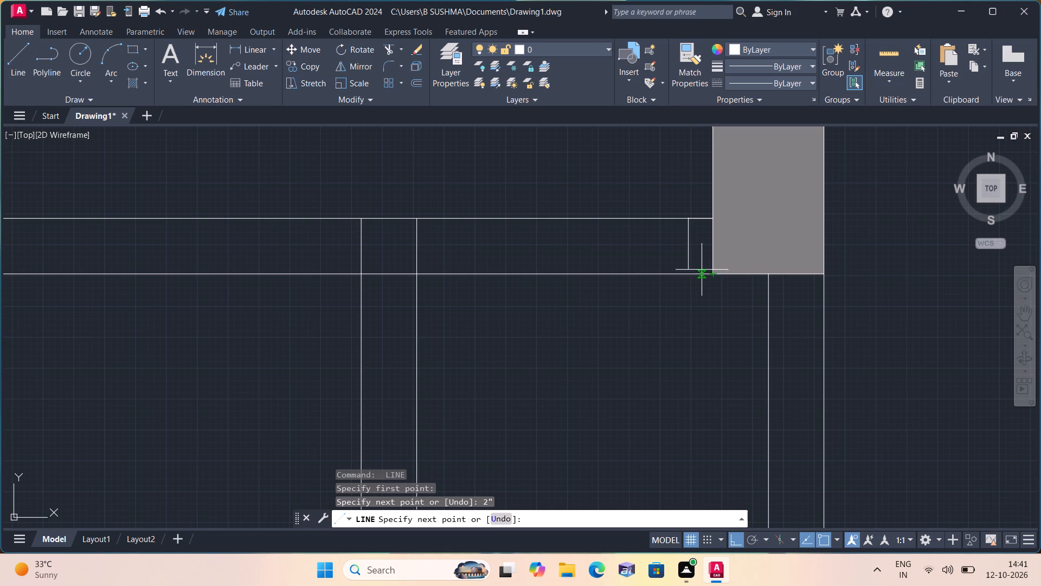
left_click(687, 274)
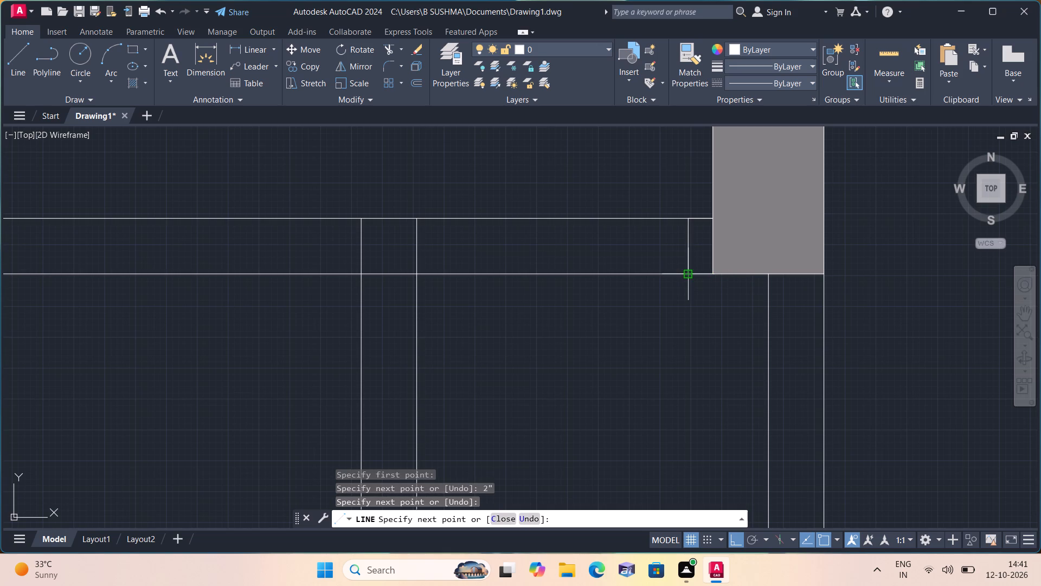
key("space")
From the column-side jamb's midpoint, draw a 2" line into the opening and continue it along the wall's centre to the vertical partition.
key("space")
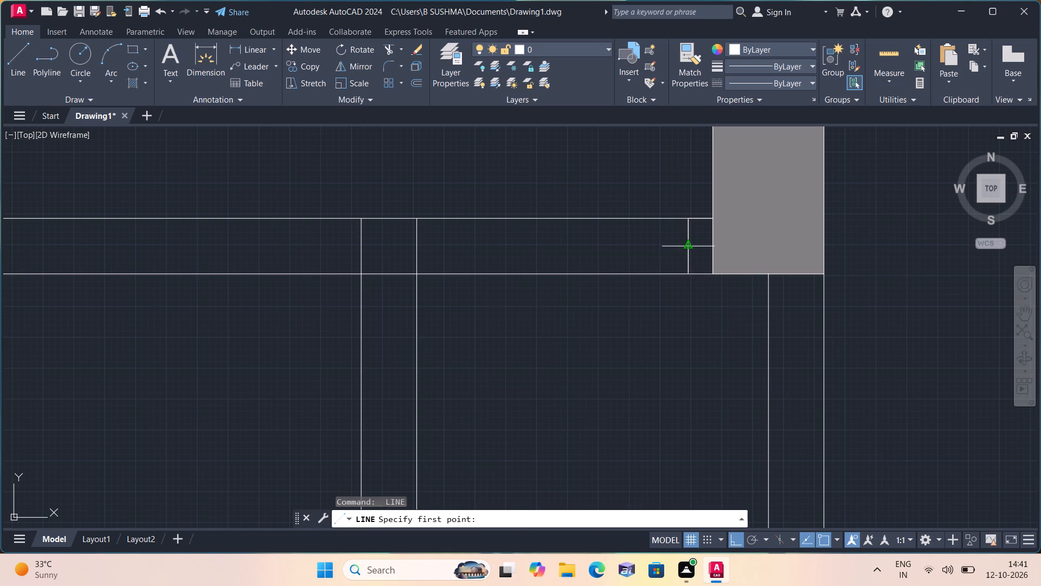
left_click(687, 246)
type("2\"")
key("space")
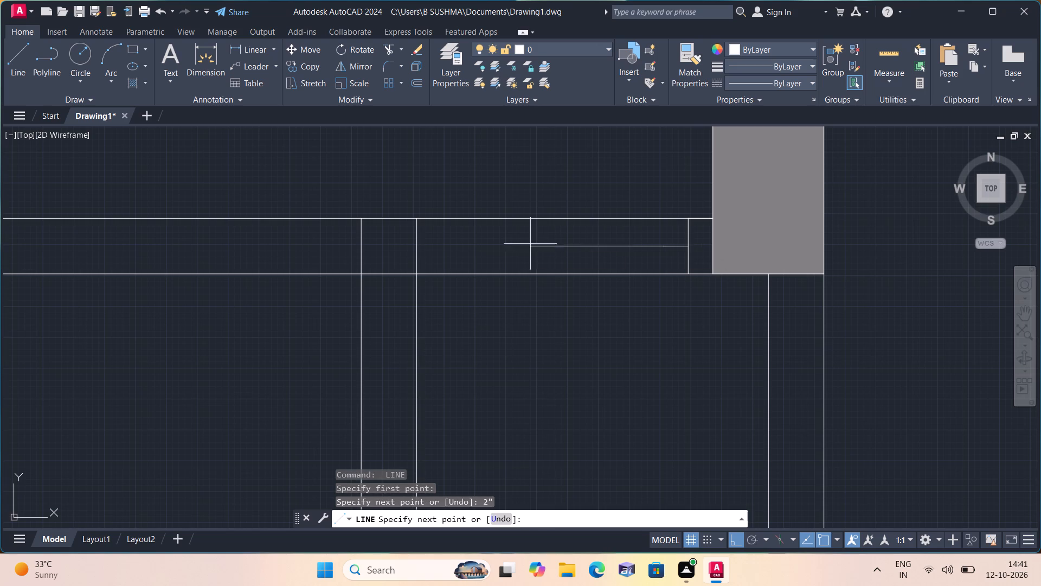
left_click(415, 244)
key("space")
Draw the opposite jamb across the full wall thickness, offset 2" from the vertical partition's face along the wall's centre line.
scroll(415, 244, "up", 1)
key("space")
left_click(416, 246)
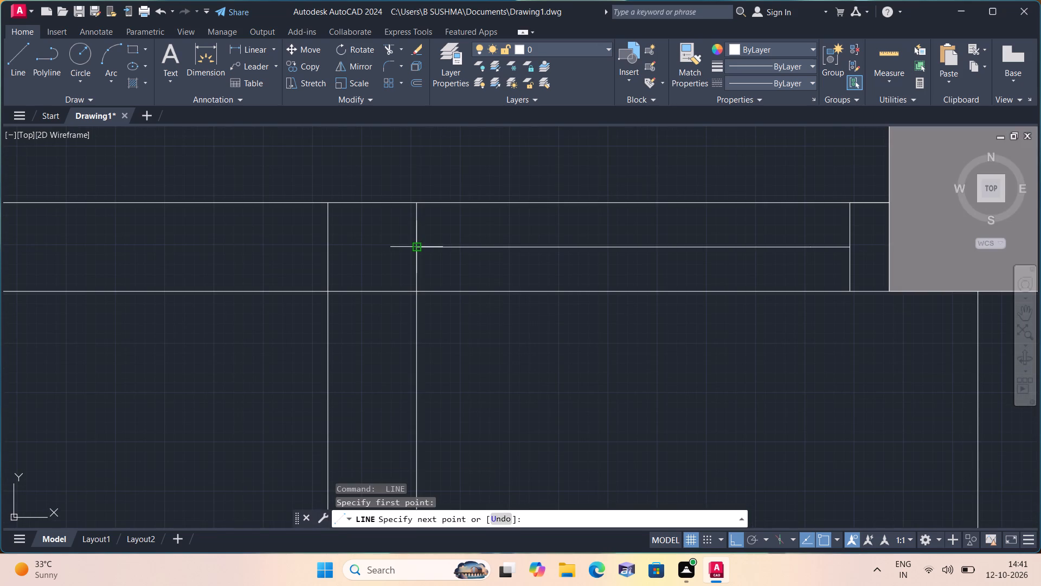
type("2\"")
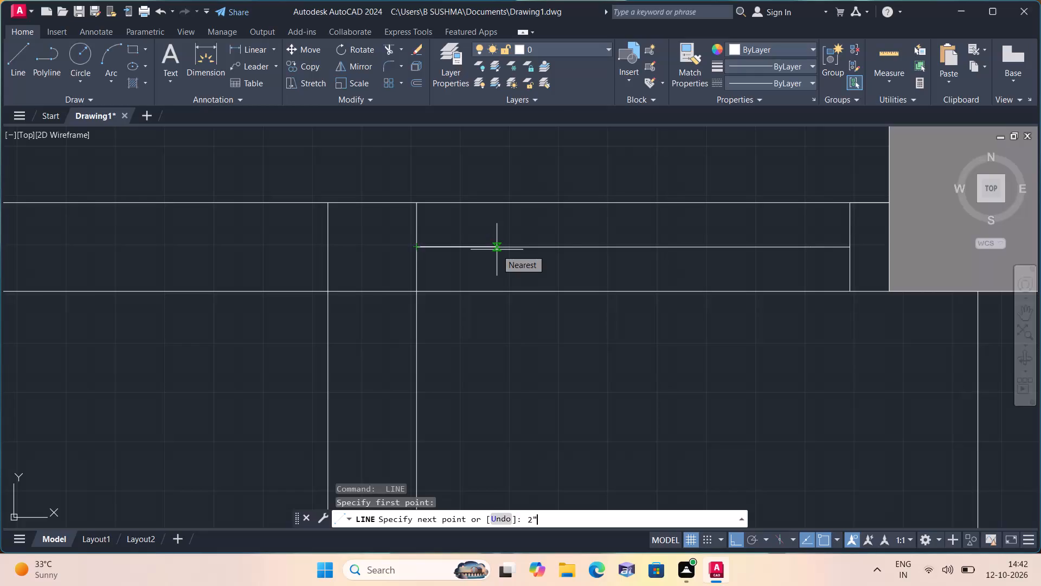
key("space")
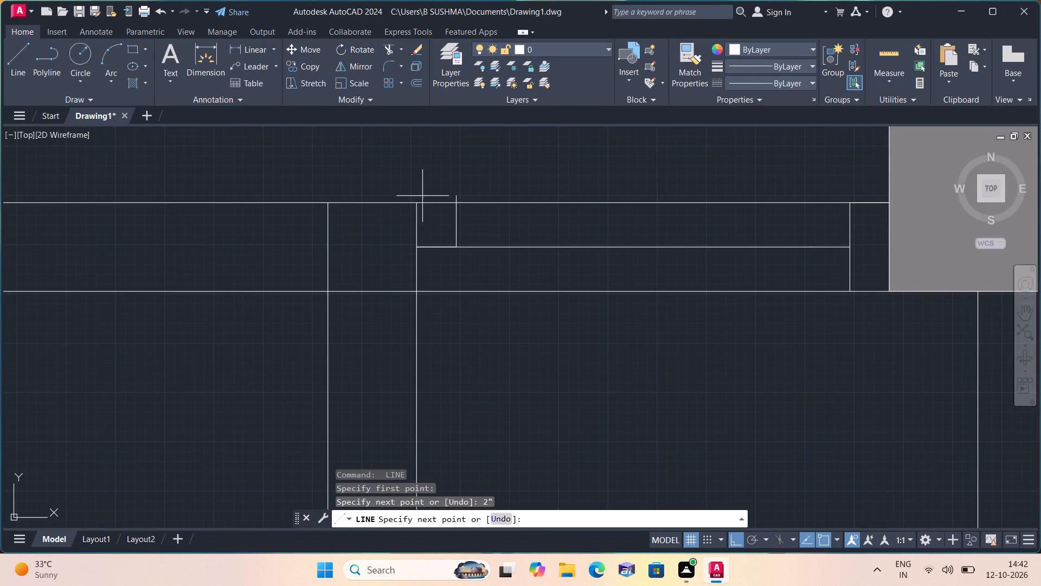
left_click(454, 207)
key("space")
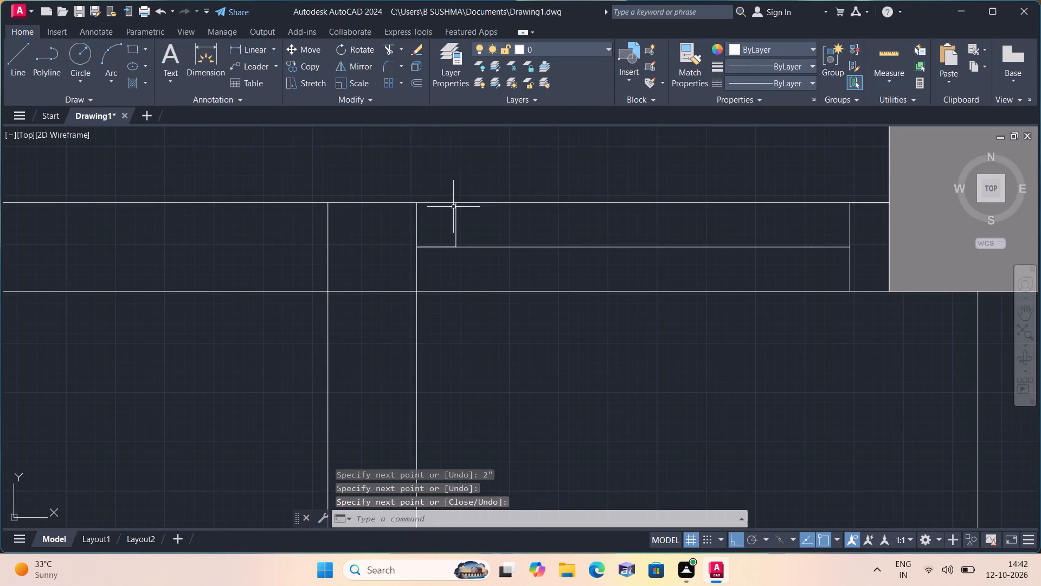
key("space")
left_click(458, 245)
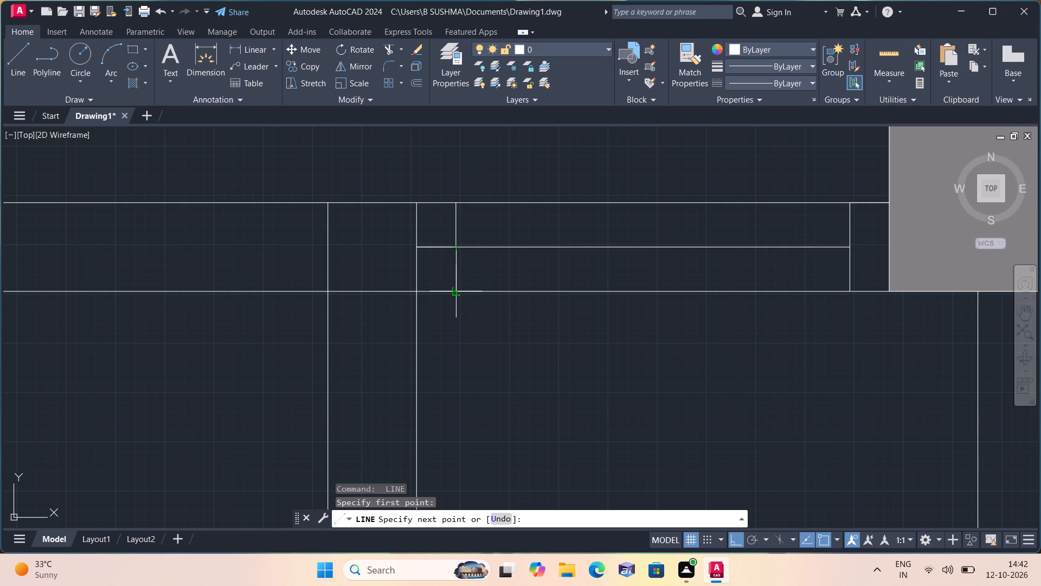
left_click(454, 289)
key("space")
Delete the long centre line across the opening and the 2" guide segment on the wall's upper edge beside the column.
scroll(453, 262, "down", 1)
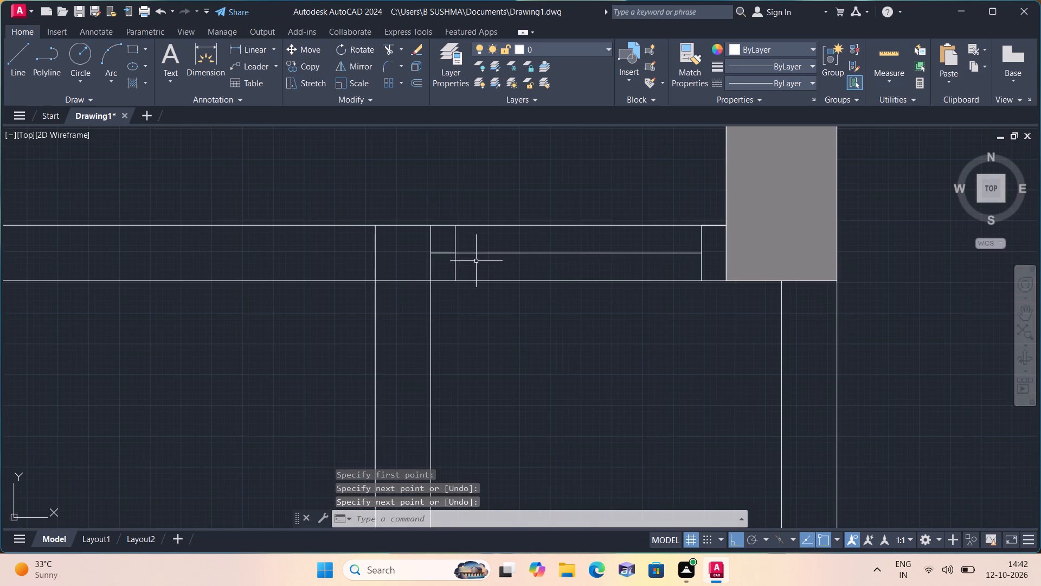
left_click(480, 260)
left_click(477, 246)
scroll(668, 237, "up", 1)
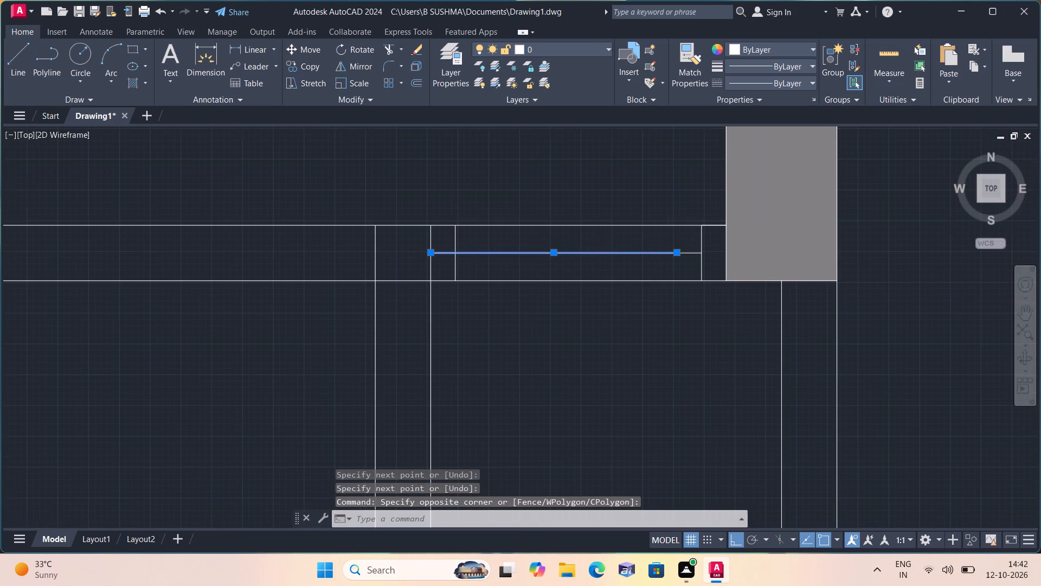
left_click(741, 218)
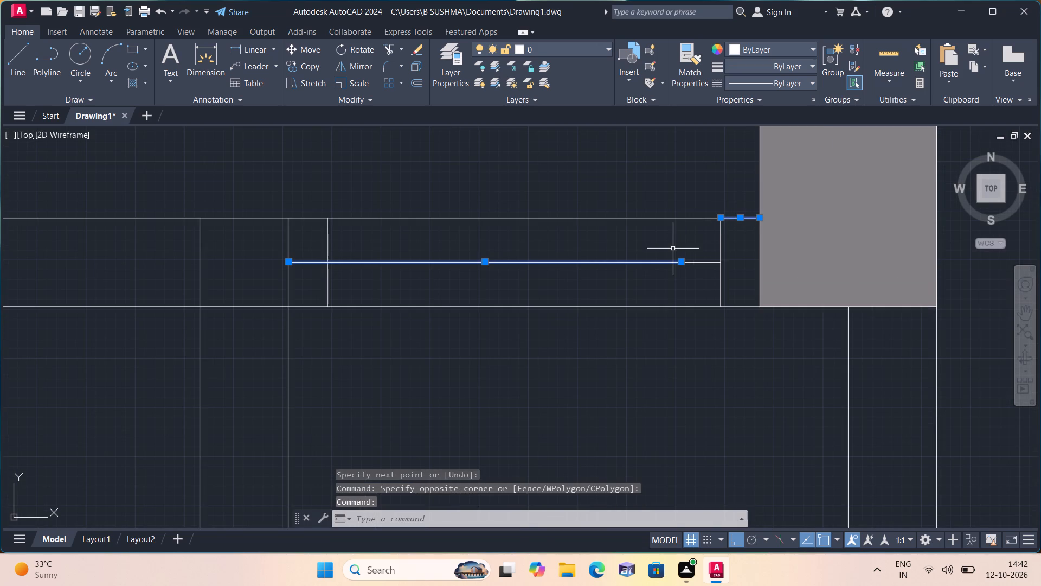
key("Delete")
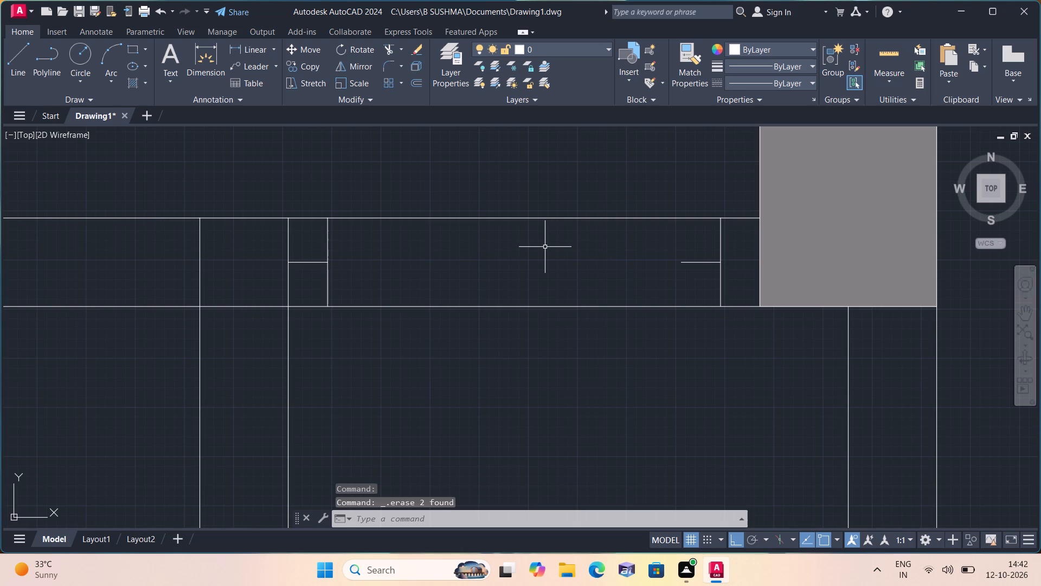
Trim the short centre segment between the vertical partition and the partition-side jamb.
type("trim")
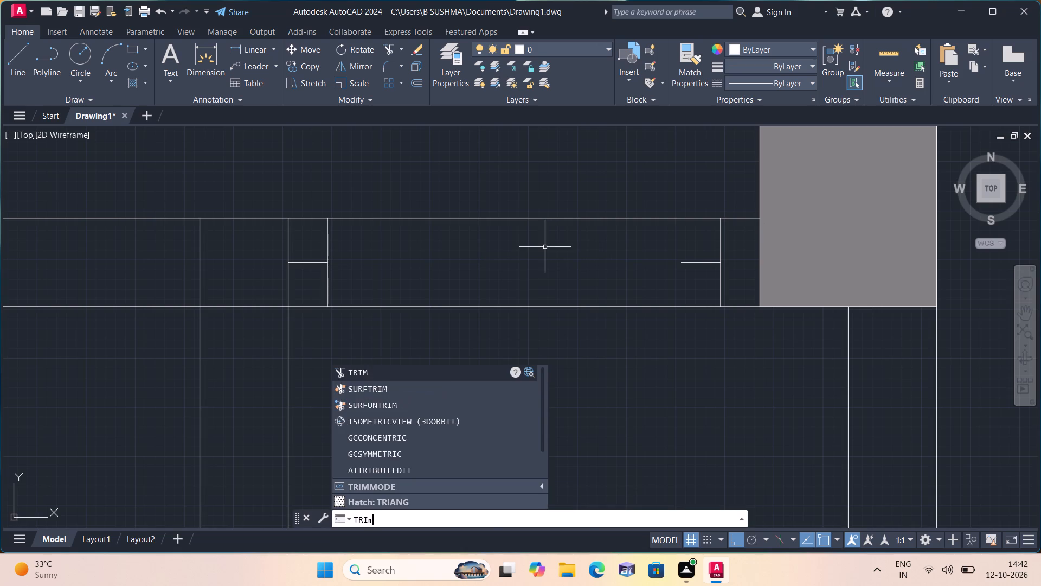
key("space")
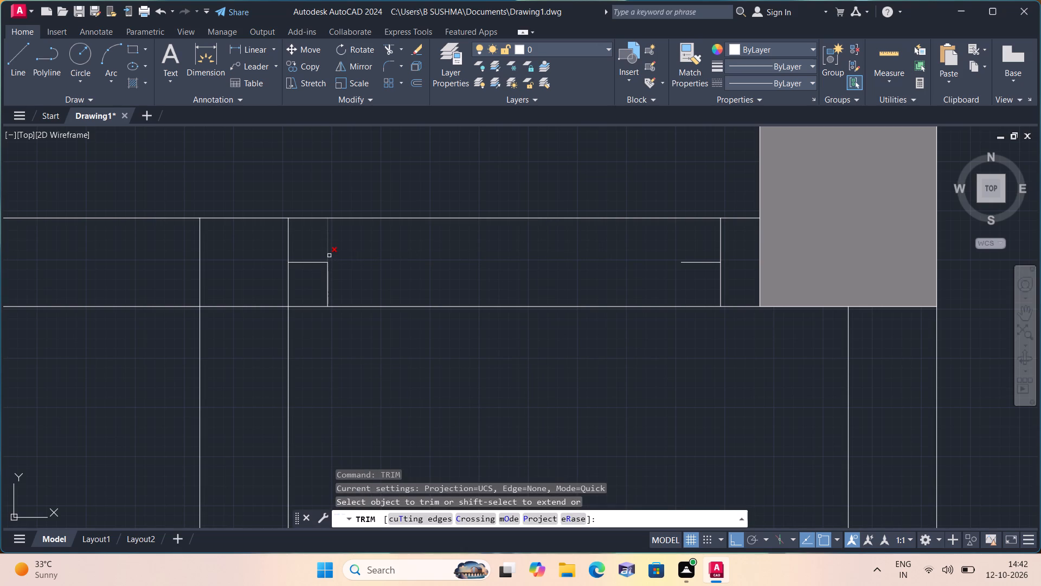
left_click(301, 263)
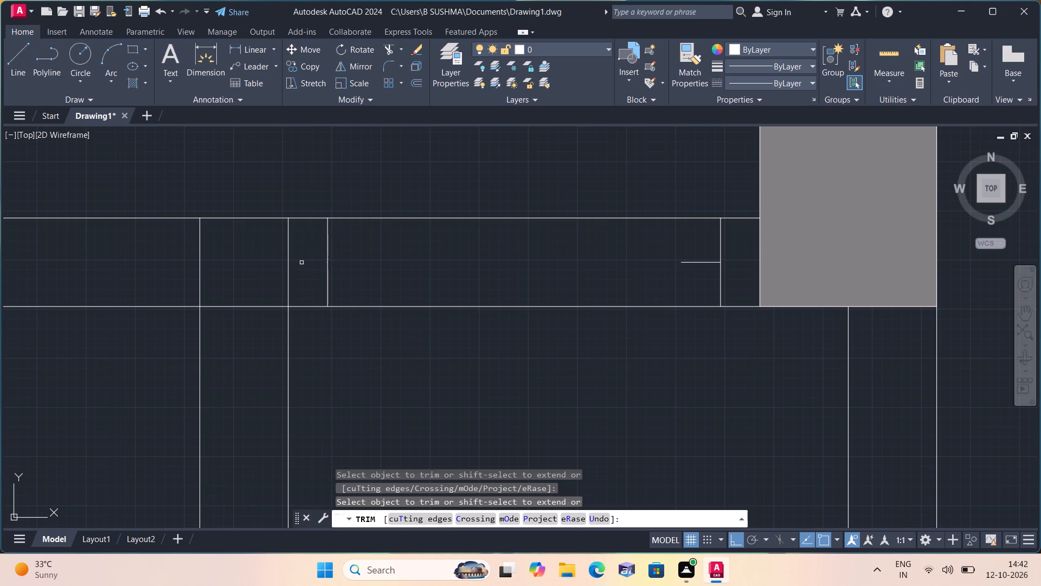
scroll(301, 263, "down", 1)
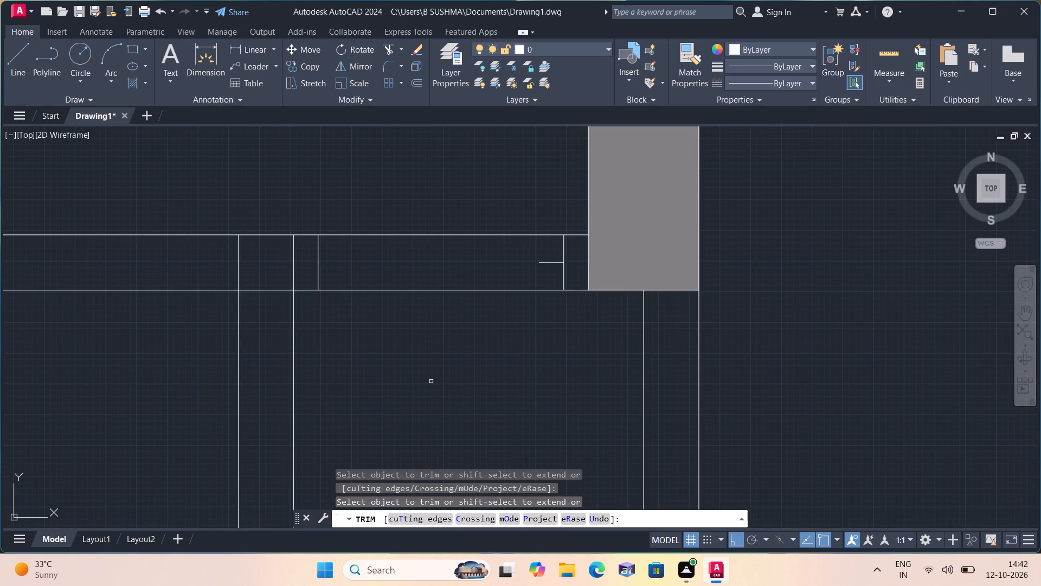
key("Escape")
Draw a 2" horizontal line into the opening from the midpoint of the partition-side jamb.
key("l")
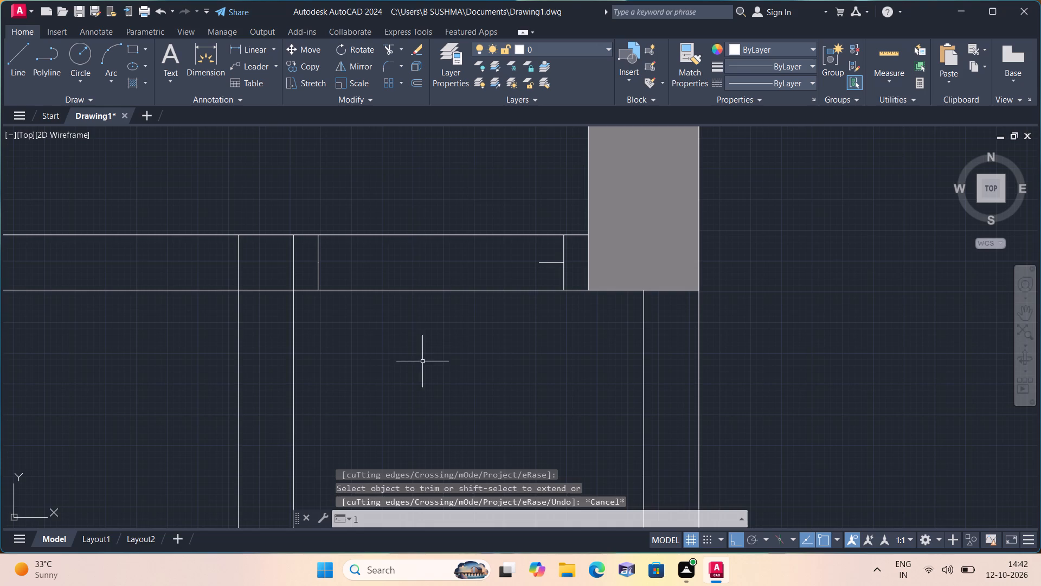
key("space")
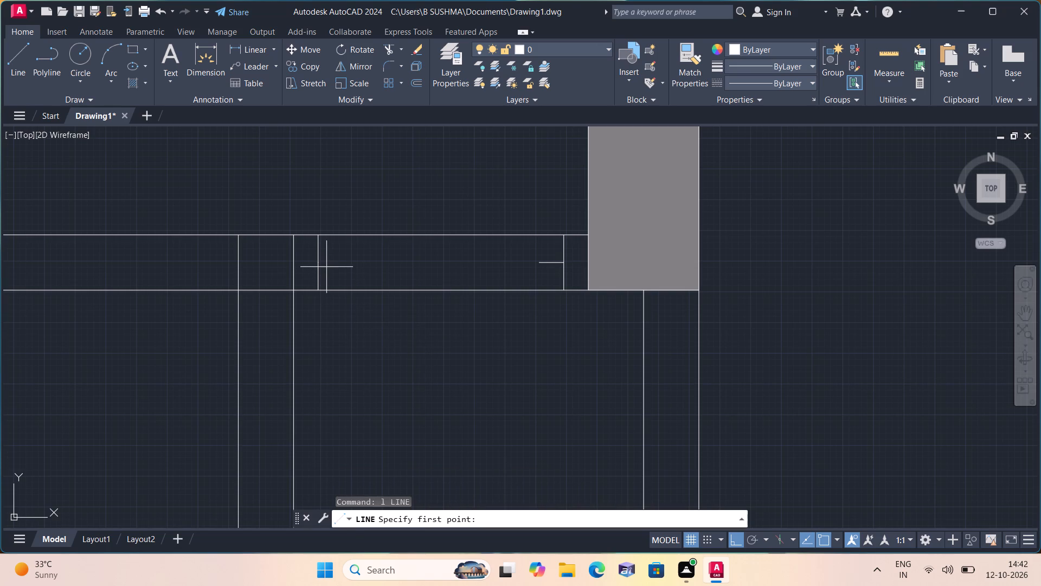
left_click(315, 264)
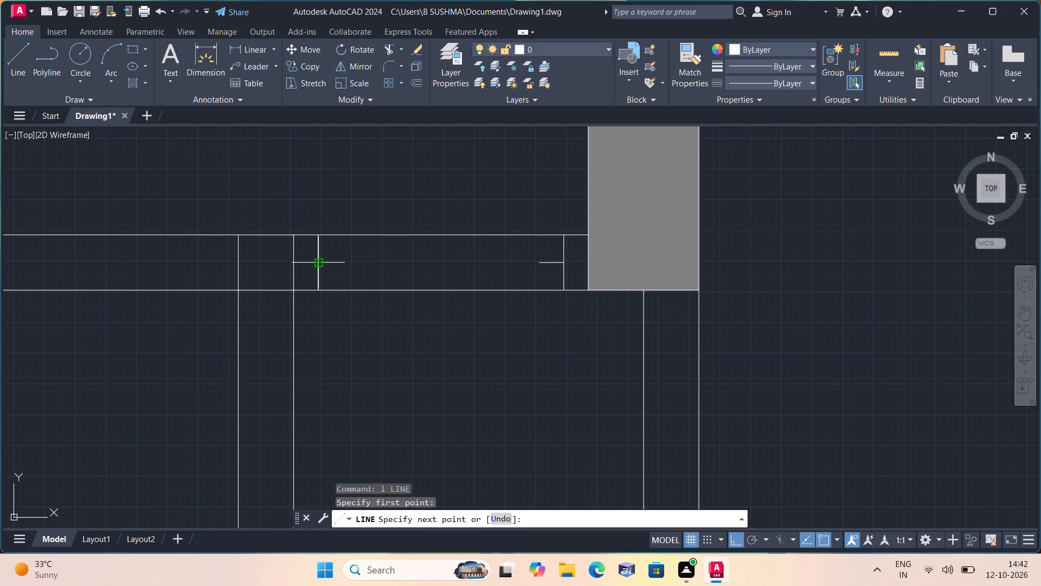
key("2")
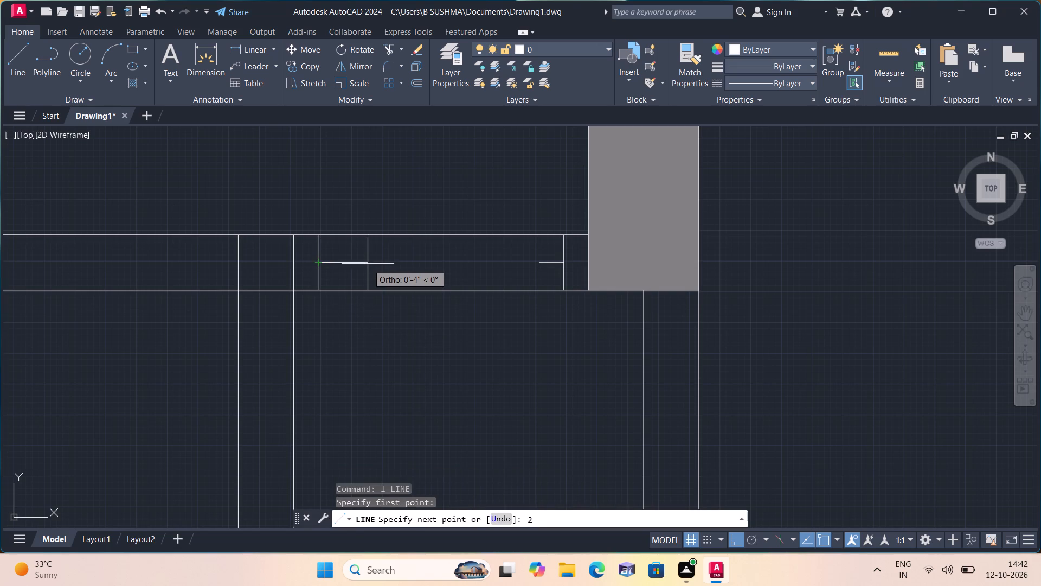
type("\"")
key("space")
key("Escape")
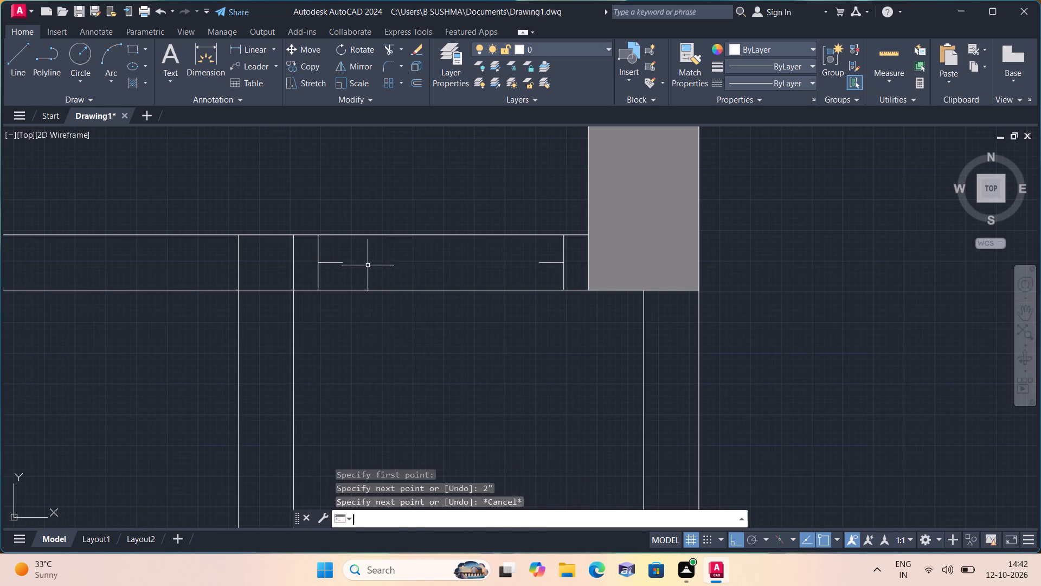
Check the clear distance between the free ends of the two 2" jamb lines with a linear dimension.
left_click_drag(251, 48, 256, 53)
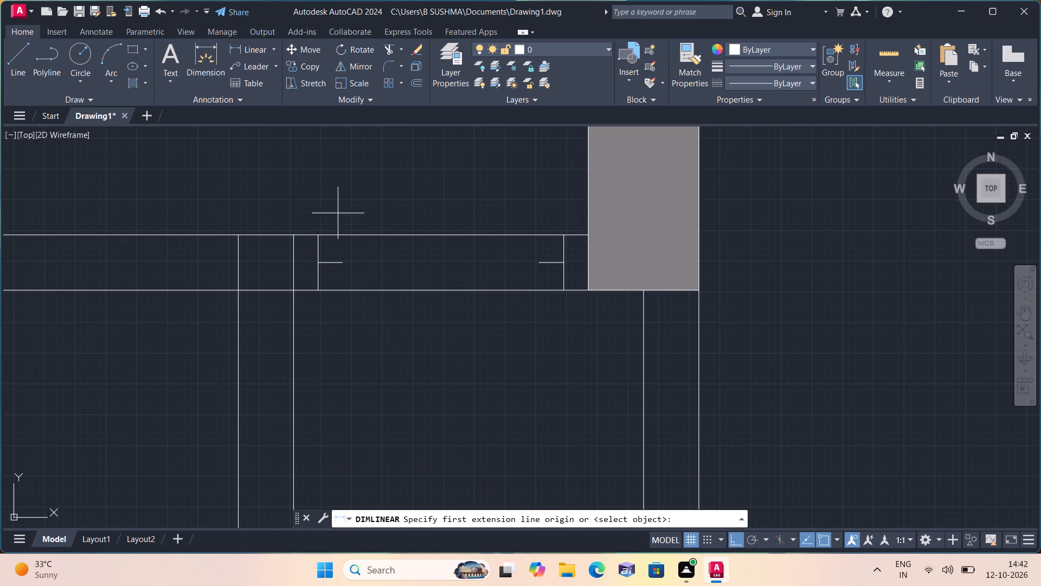
left_click(345, 257)
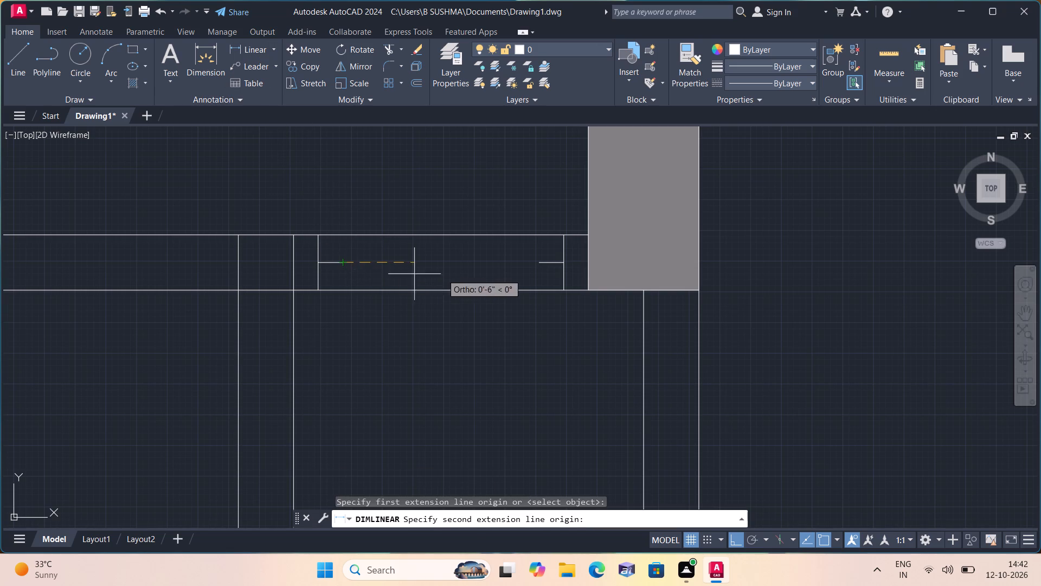
left_click(539, 263)
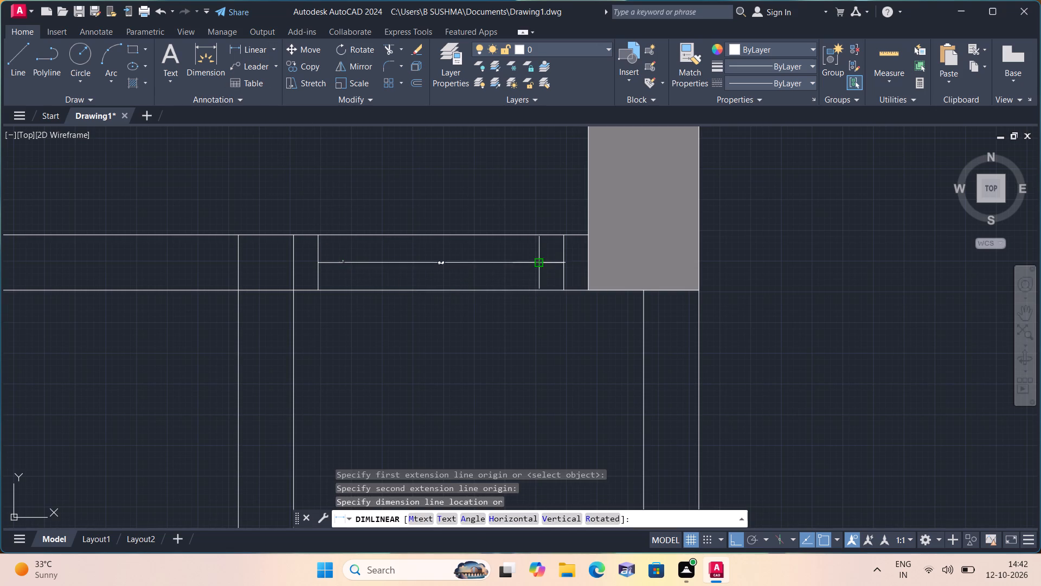
scroll(437, 324, "up", 3)
scroll(437, 324, "down", 4)
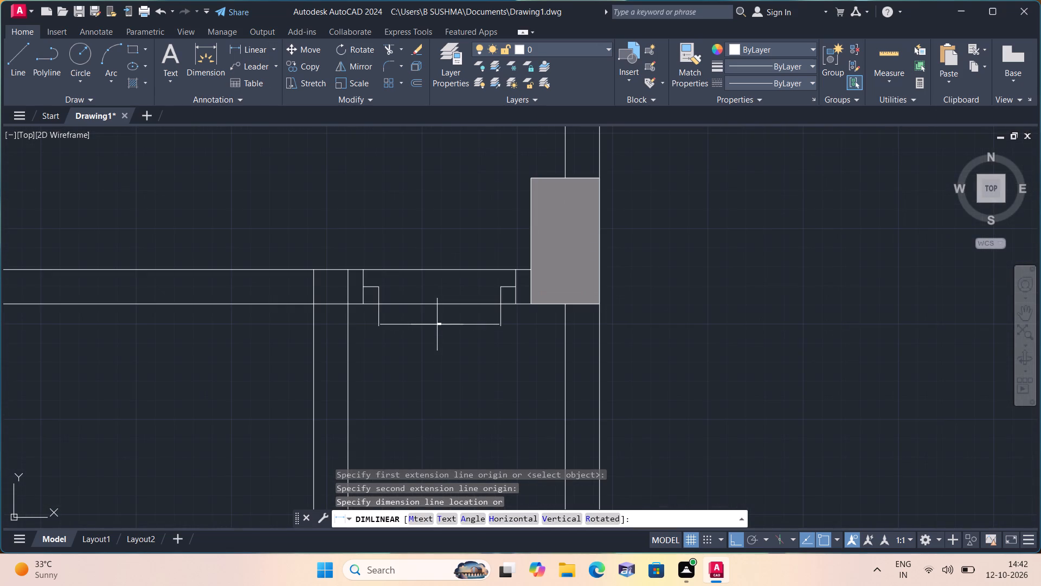
key("Escape")
Draw a 1'4" vertical door leaf line upward from the free end of the column-side 2" jamb line.
key("l")
key("space")
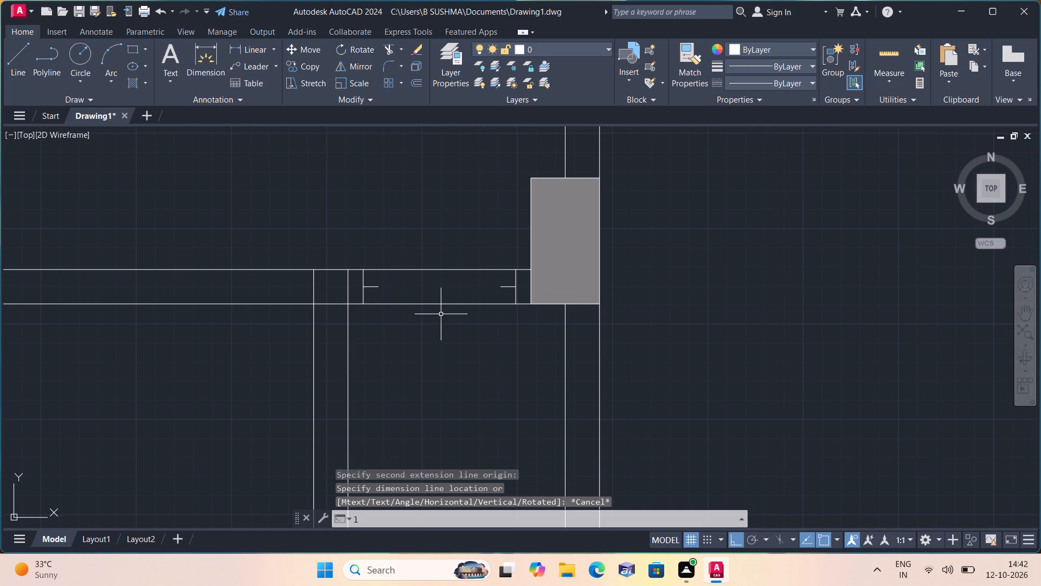
left_click(501, 285)
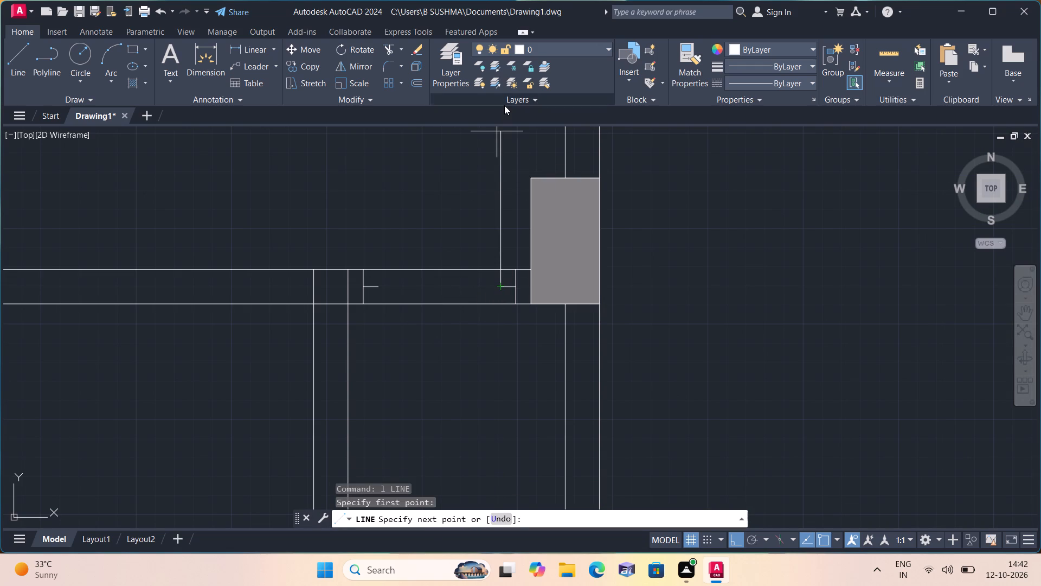
type("1'4\"")
key("space")
key("Escape")
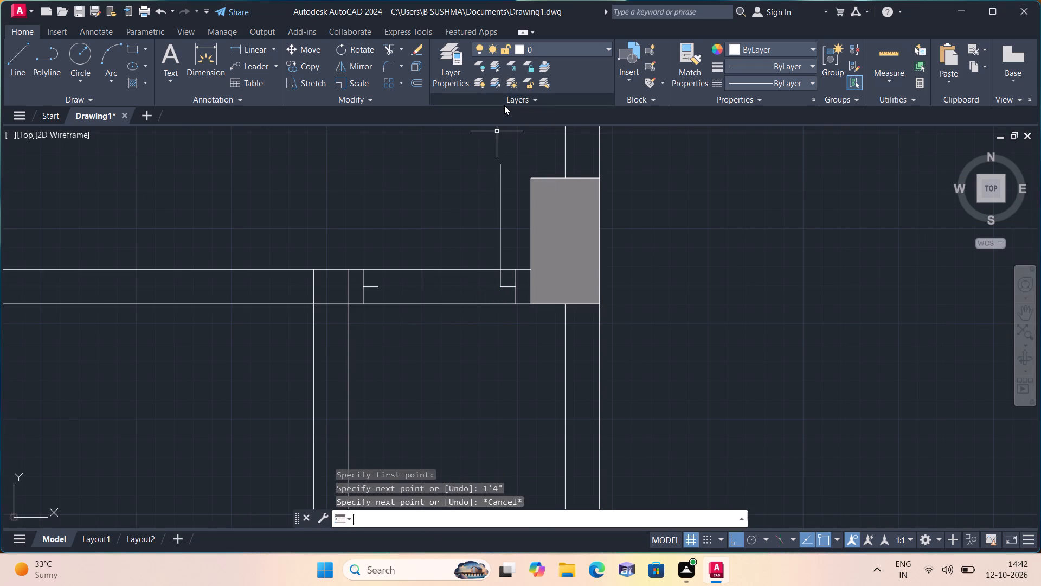
Draw the door swing as a Start, End, Direction arc from the leaf's upper end to the free end of the partition-side jamb line.
scroll(495, 123, "down", 1)
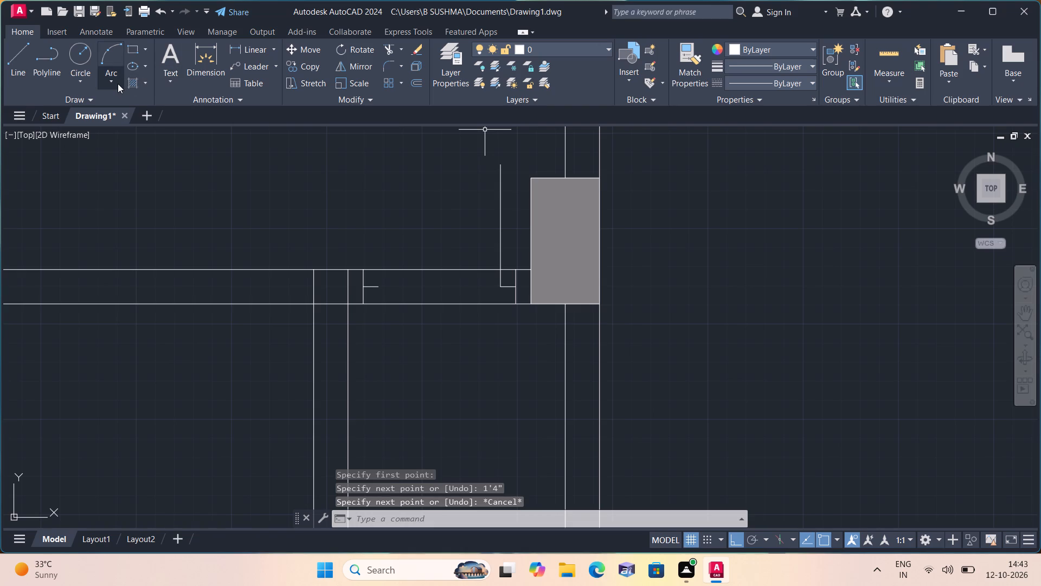
left_click(113, 80)
left_click(178, 246)
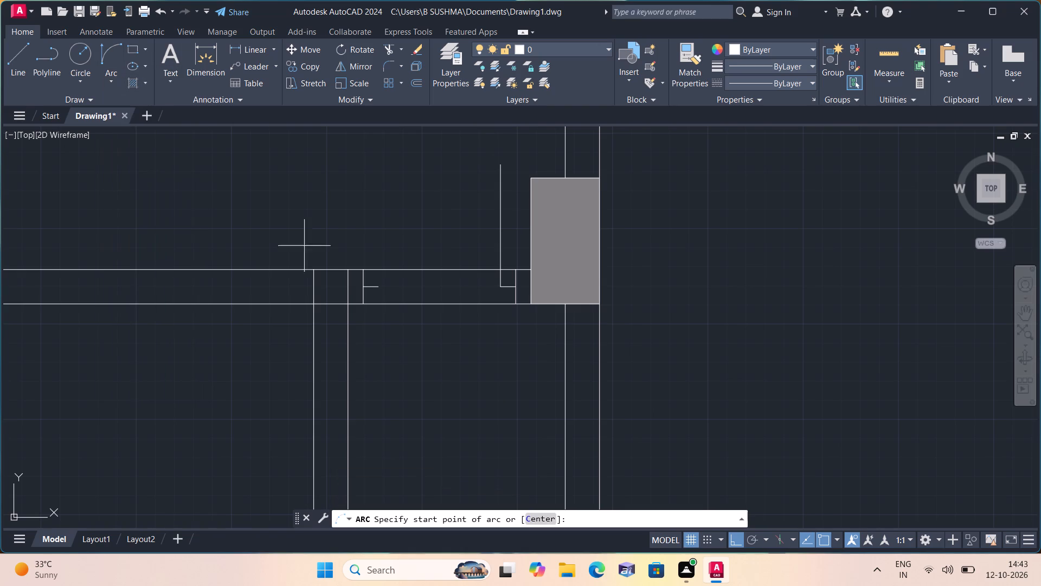
left_click(495, 161)
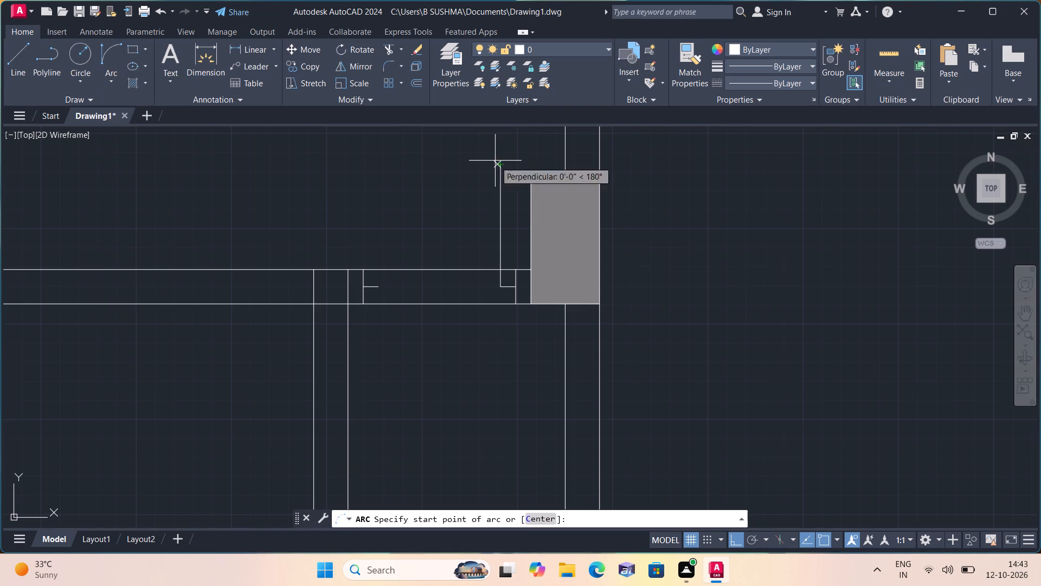
left_click(375, 286)
left_click(324, 197)
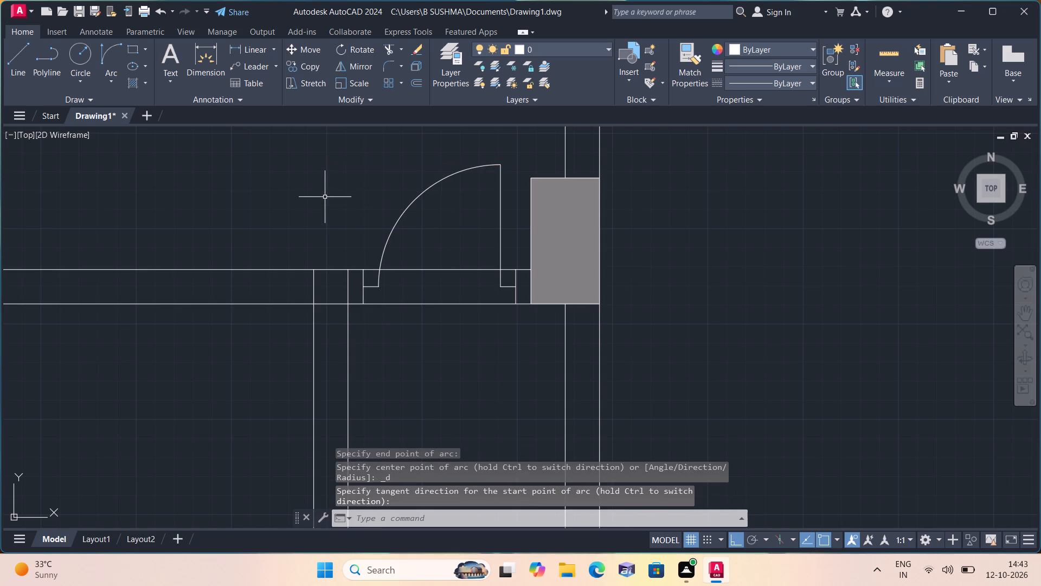
Offset the vertical door leaf line 1" toward the inside of the swing arc.
scroll(325, 197, "down", 1)
type("offset")
key("space")
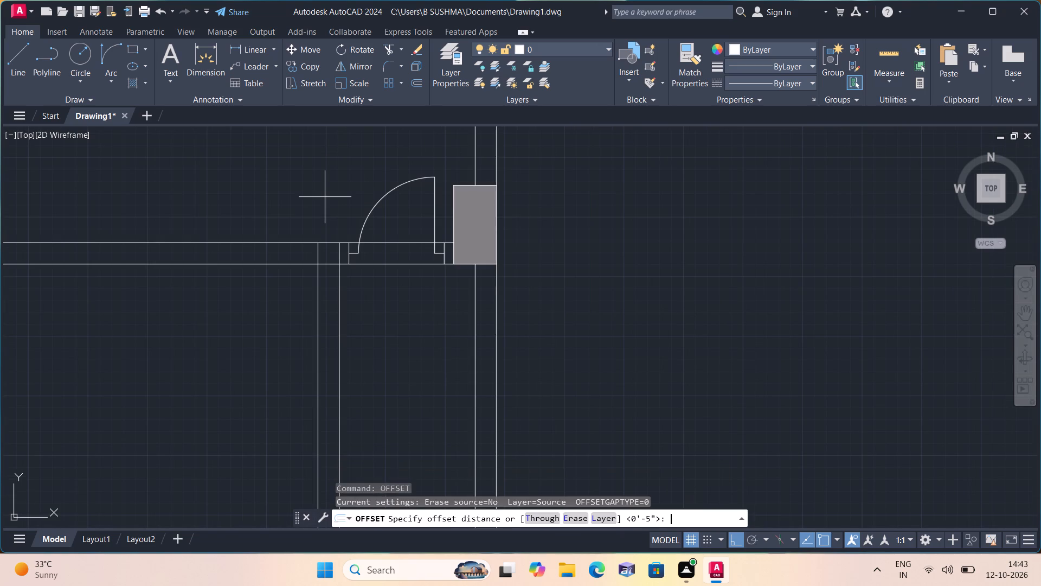
type("1\"")
key("space")
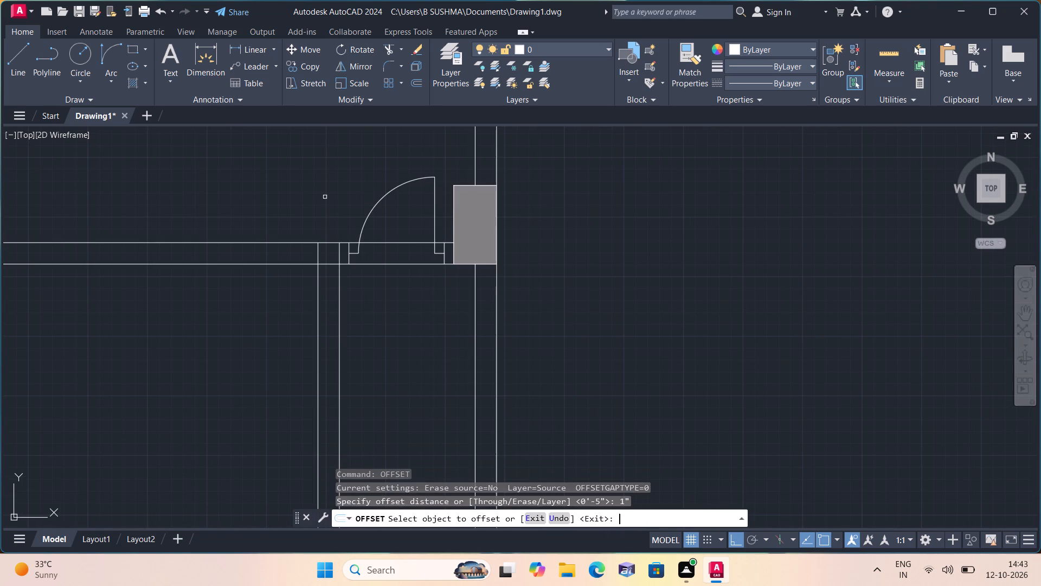
left_click(432, 235)
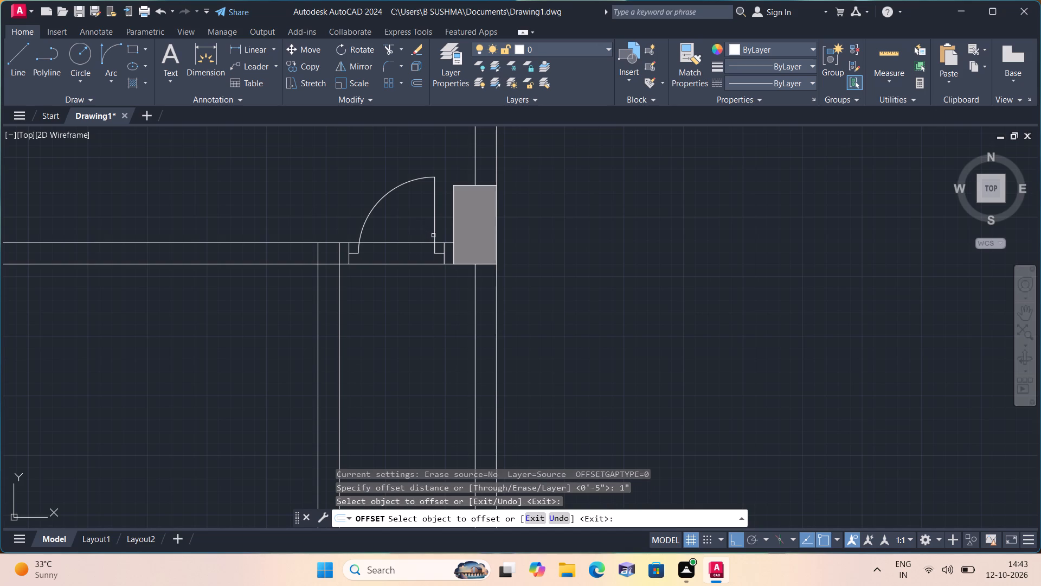
left_click(434, 235)
left_click(415, 220)
key("space")
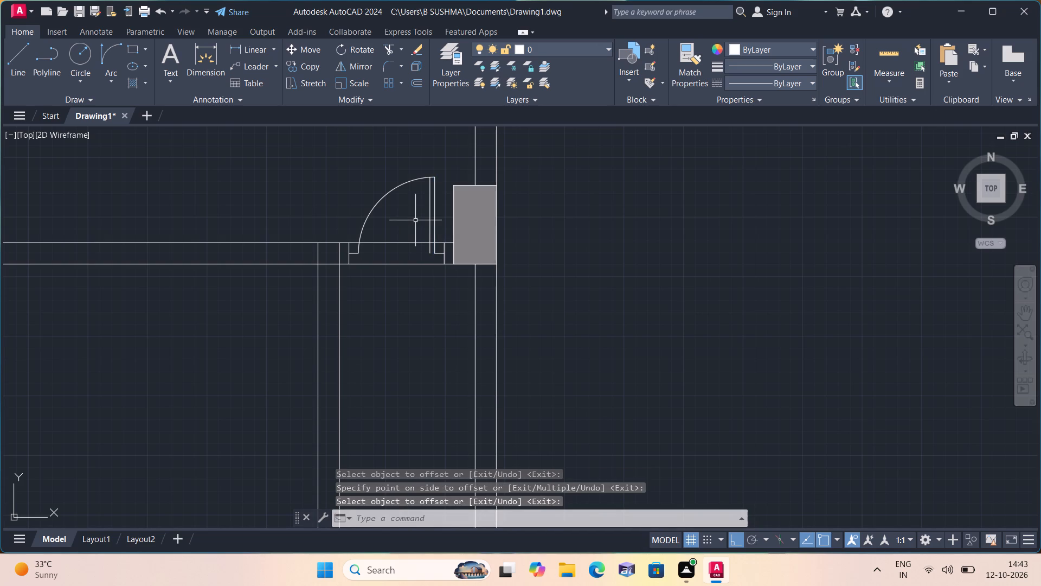
Close the bottom of the door leaf with a short line joining the lower ends of its two vertical lines.
key("l")
key("space")
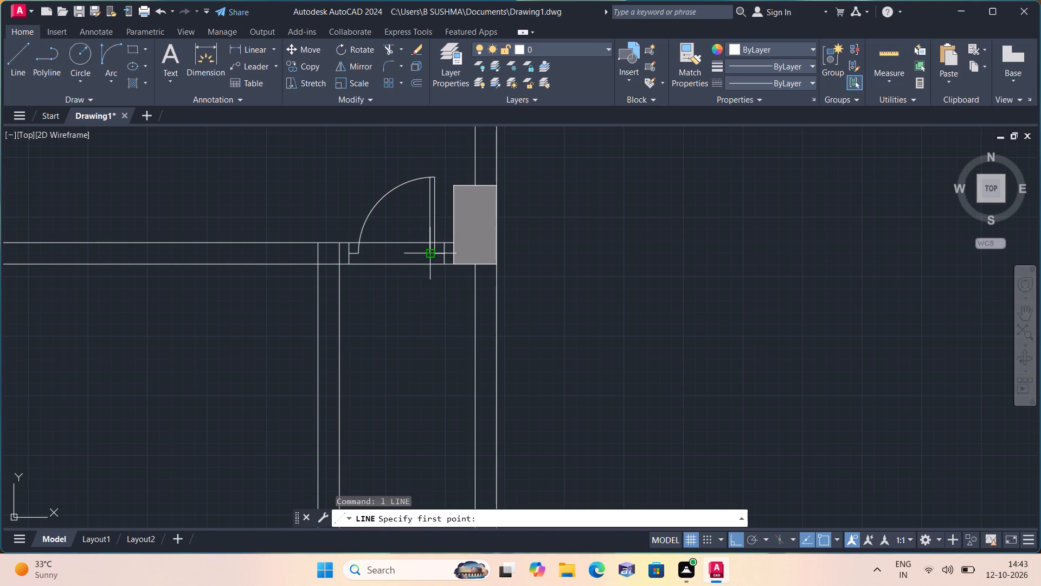
scroll(428, 252, "up", 1)
left_click(429, 252)
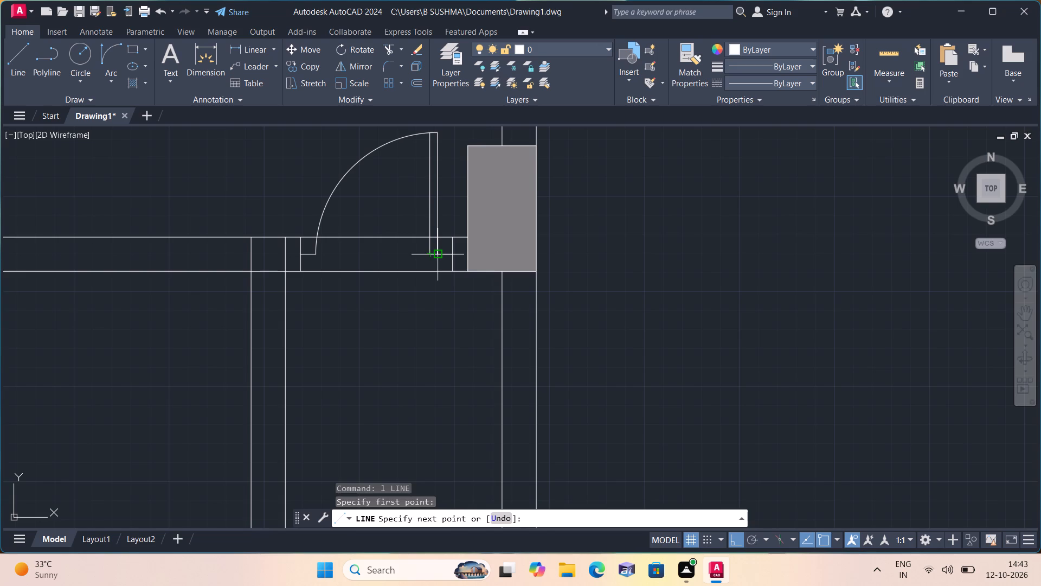
left_click(440, 253)
key("space")
In the eastern block, draw a 2" guide from the column along the wall's upper edge and a vertical jamb line down to its lower edge.
scroll(438, 253, "down", 3)
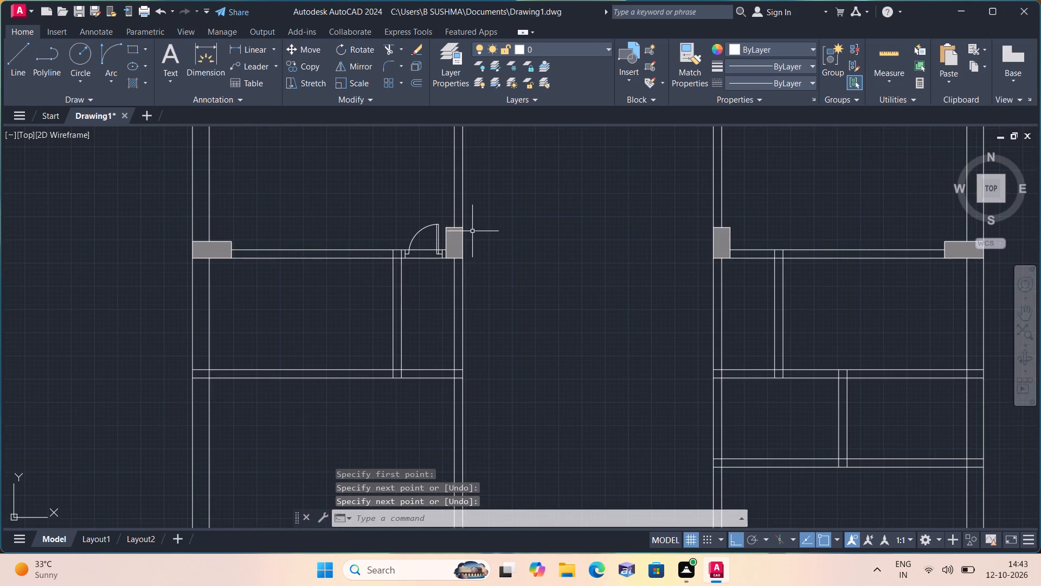
scroll(551, 321, "down", 1)
scroll(598, 288, "down", 1)
middle_click_drag(598, 289, 586, 389)
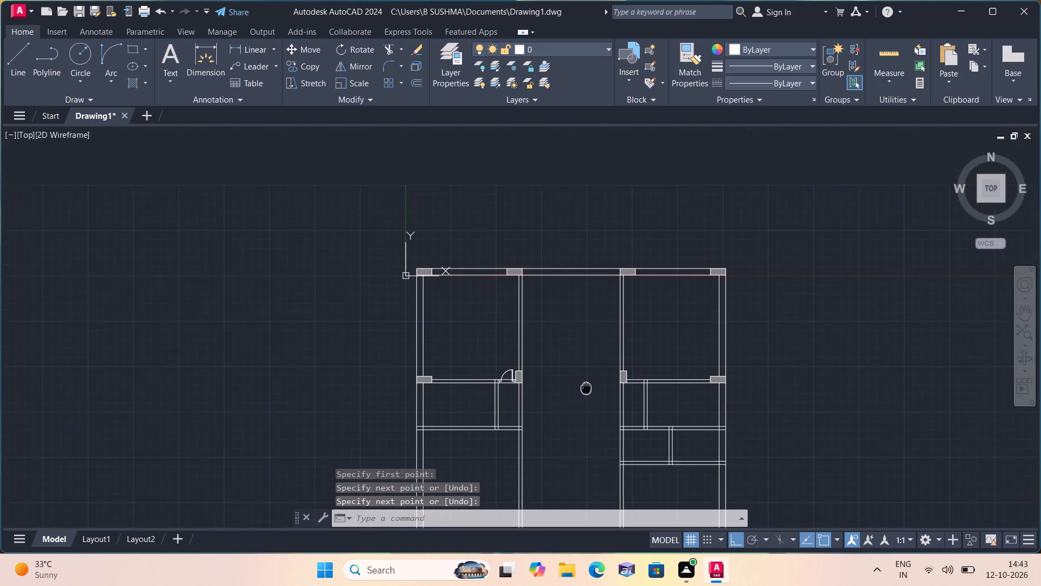
scroll(586, 387, "up", 2)
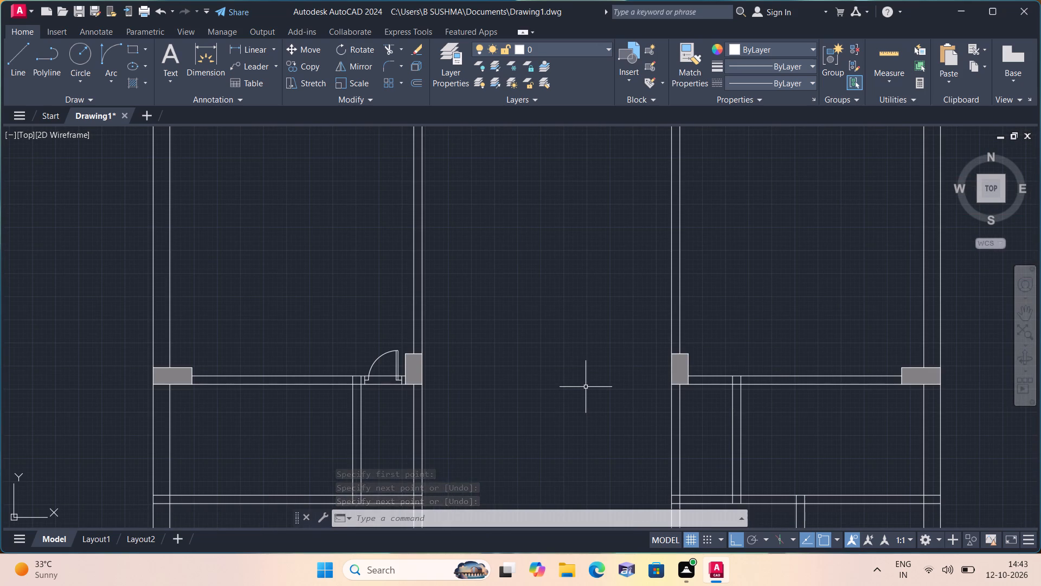
key("l")
key("space")
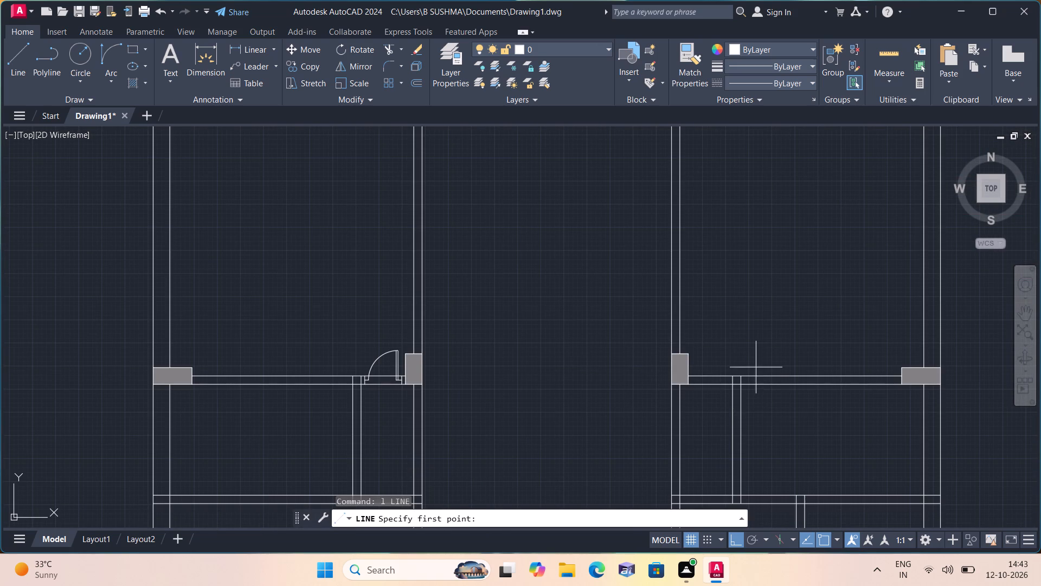
scroll(686, 376, "up", 3)
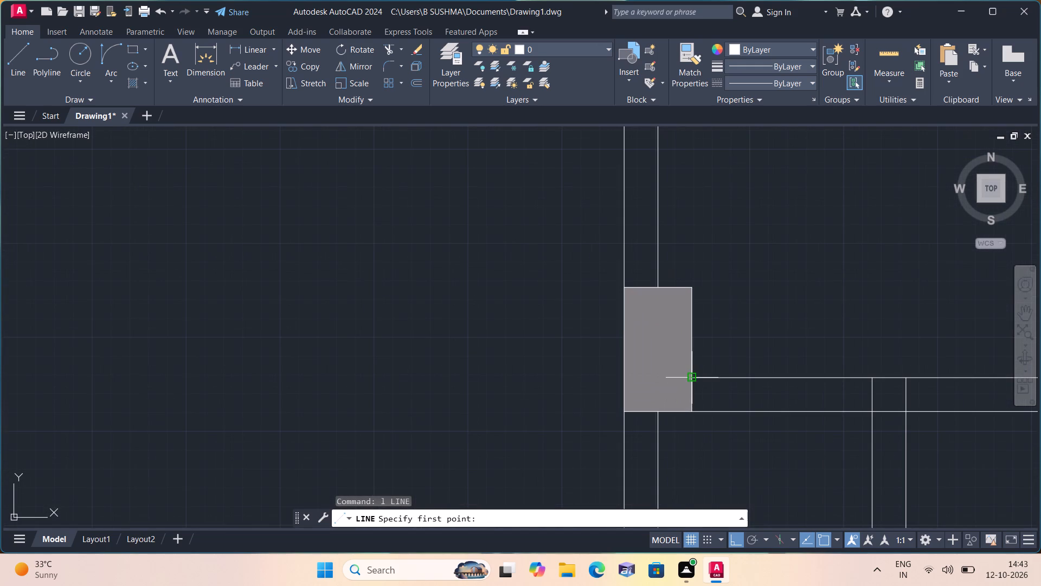
left_click(693, 380)
type("2\"")
key("space")
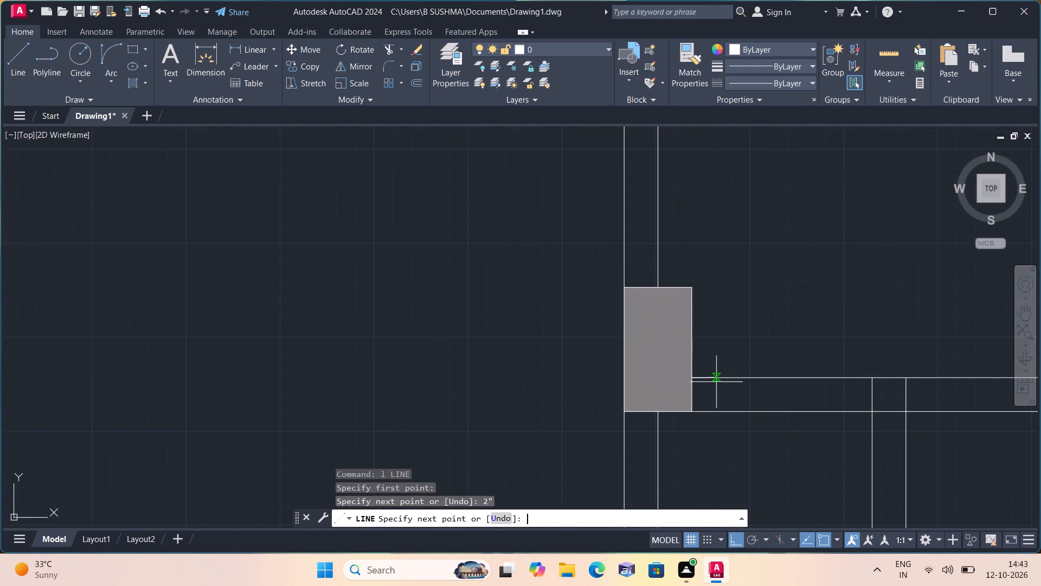
left_click(707, 412)
key("space")
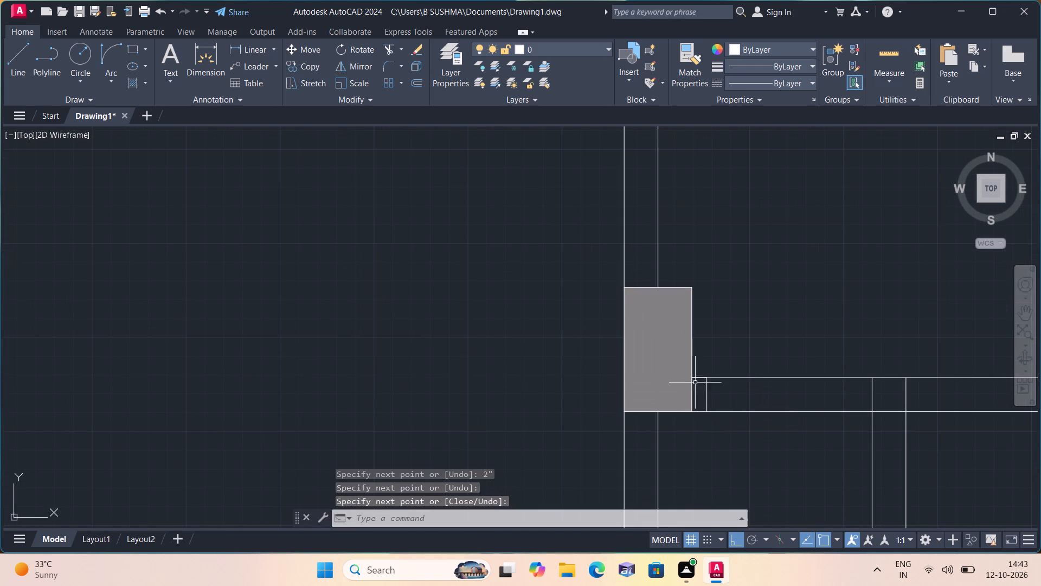
Delete the 2" guide segment on the wall's upper edge beside the eastern block's column.
scroll(691, 361, "up", 1)
left_click(698, 388)
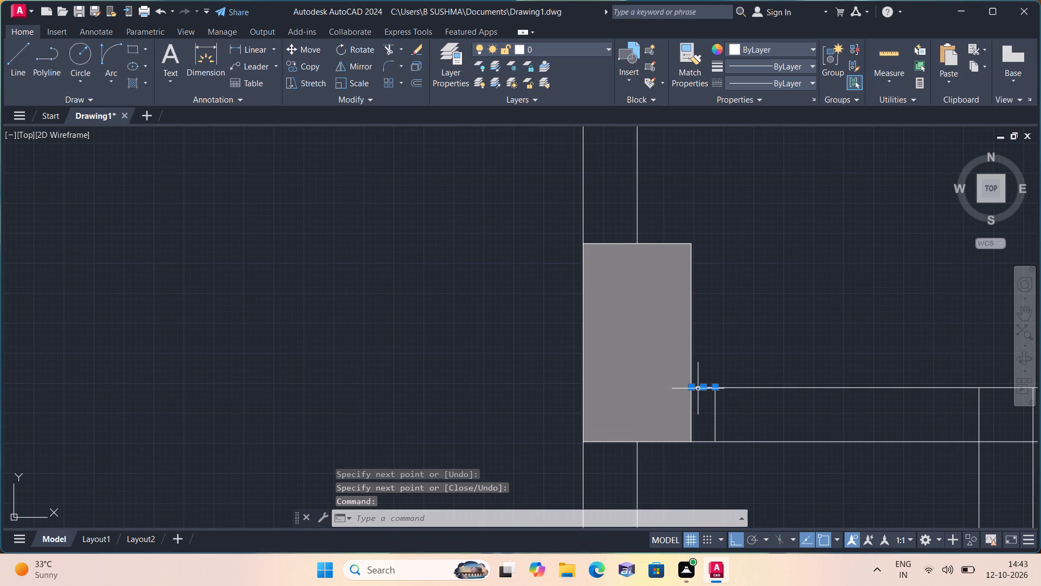
key("Delete")
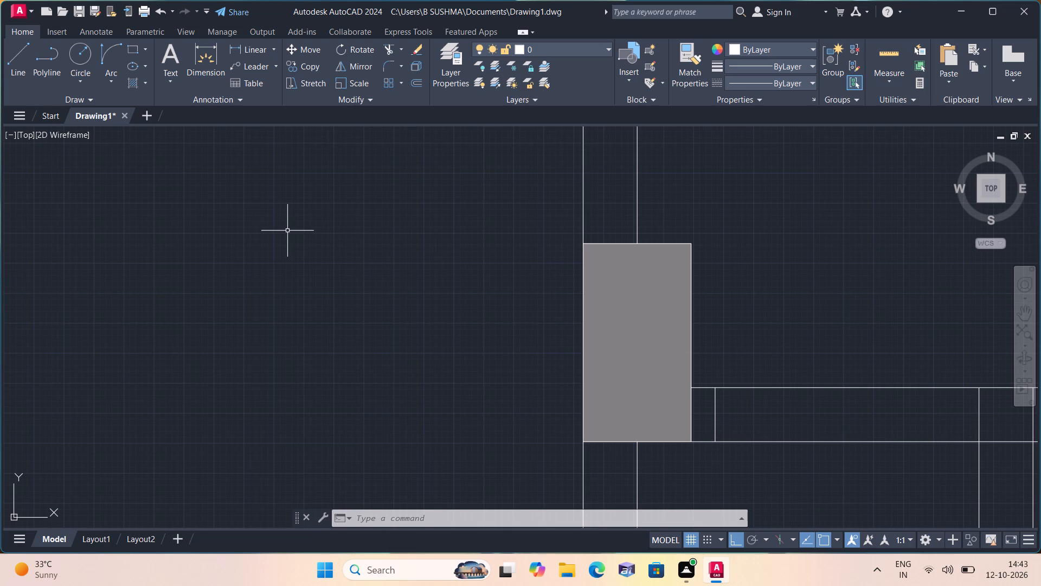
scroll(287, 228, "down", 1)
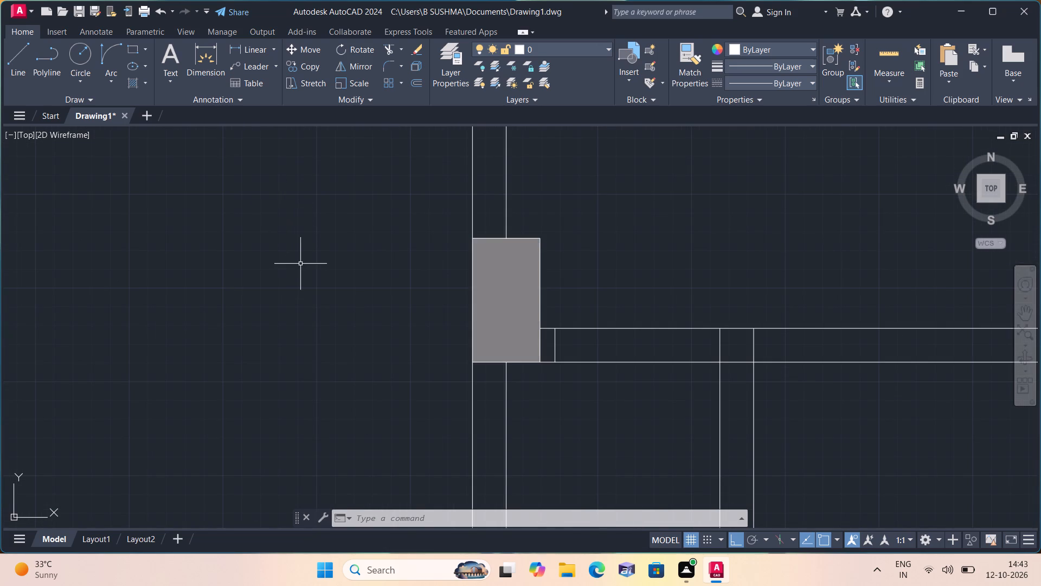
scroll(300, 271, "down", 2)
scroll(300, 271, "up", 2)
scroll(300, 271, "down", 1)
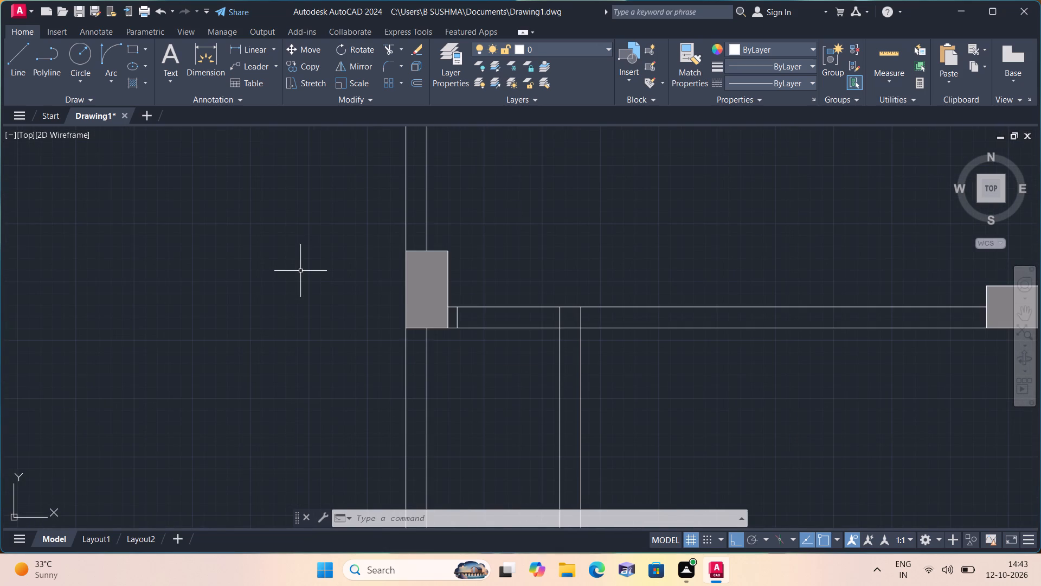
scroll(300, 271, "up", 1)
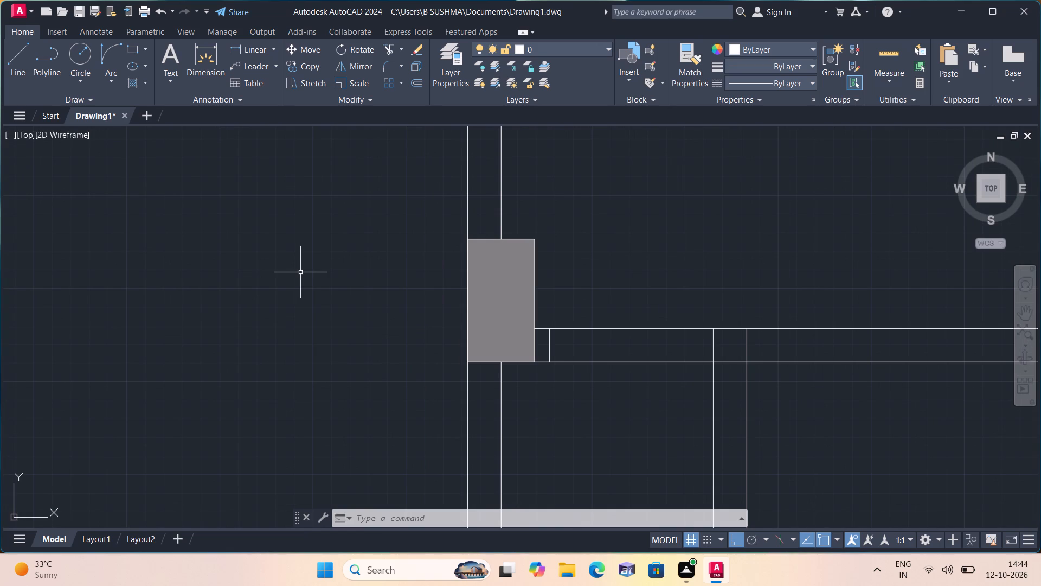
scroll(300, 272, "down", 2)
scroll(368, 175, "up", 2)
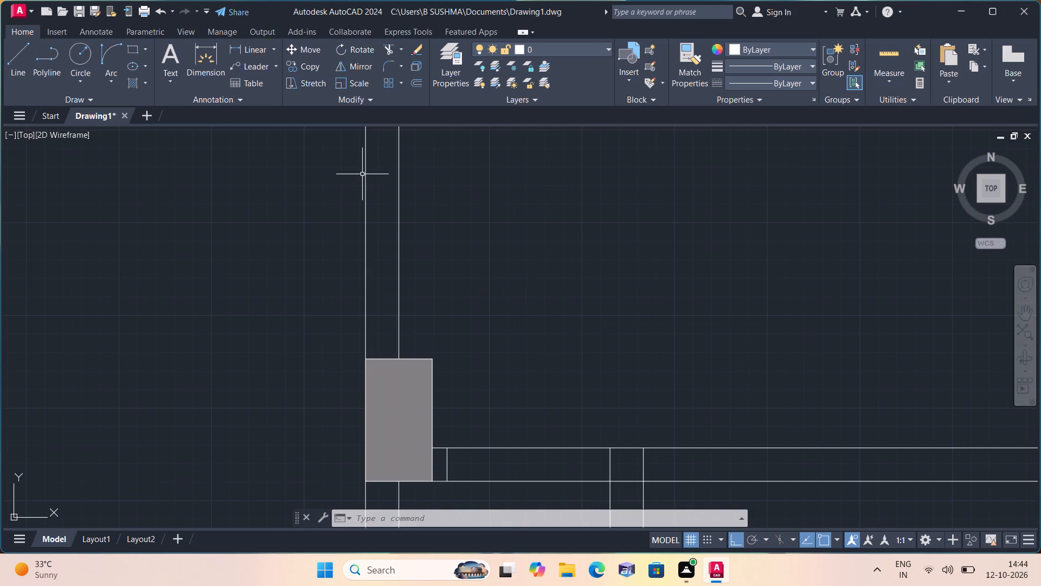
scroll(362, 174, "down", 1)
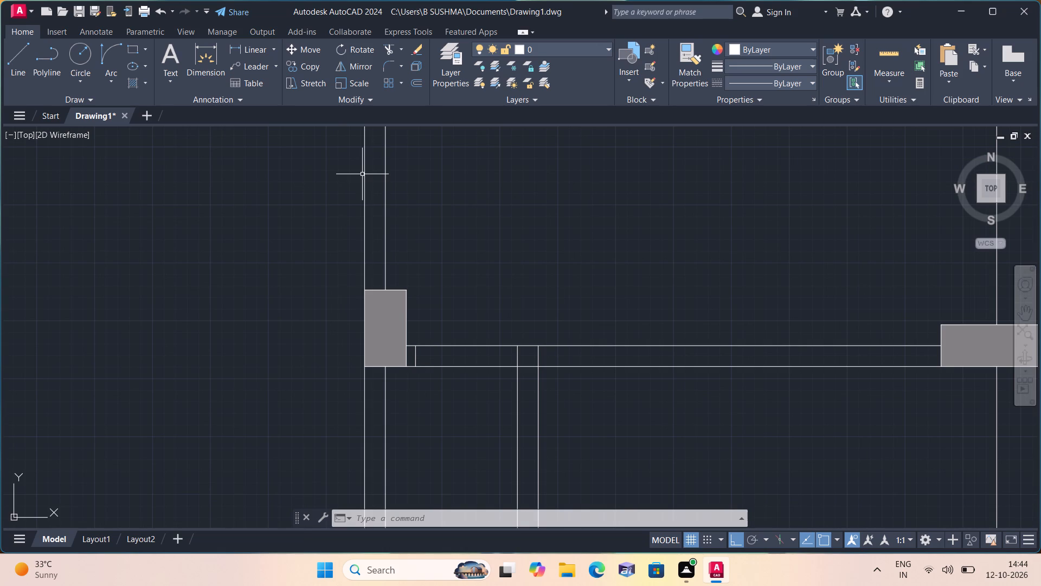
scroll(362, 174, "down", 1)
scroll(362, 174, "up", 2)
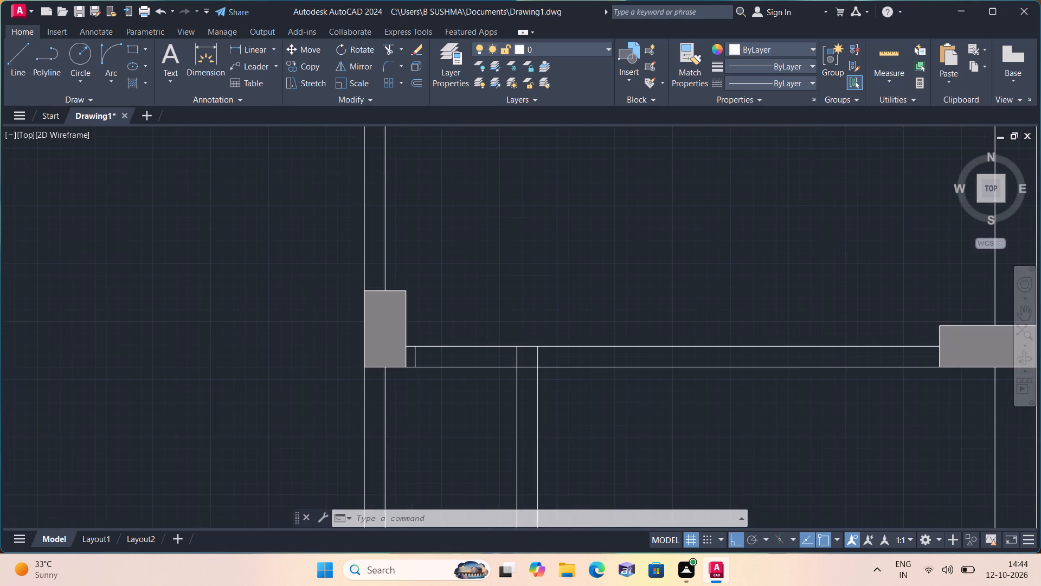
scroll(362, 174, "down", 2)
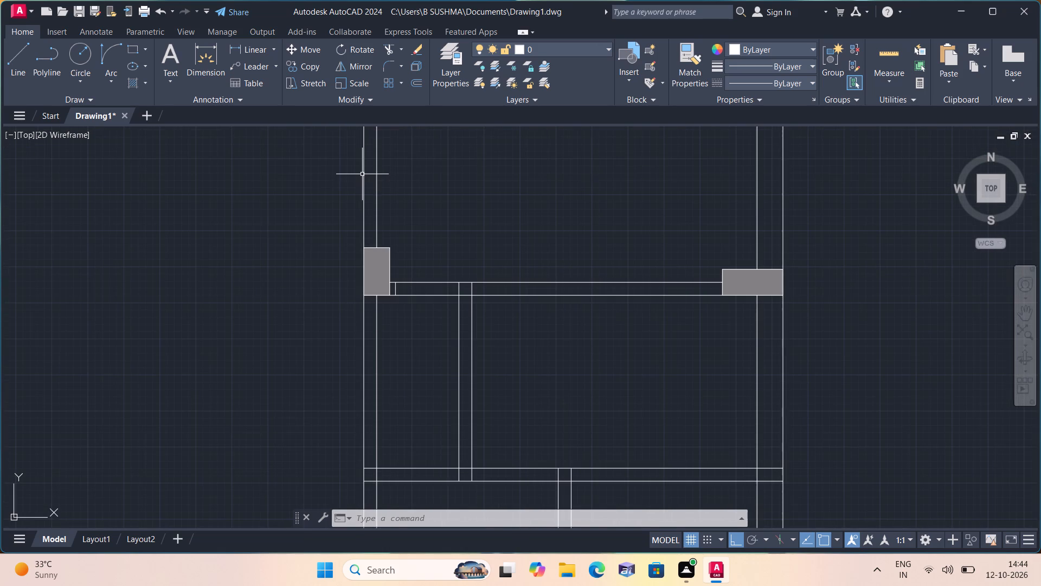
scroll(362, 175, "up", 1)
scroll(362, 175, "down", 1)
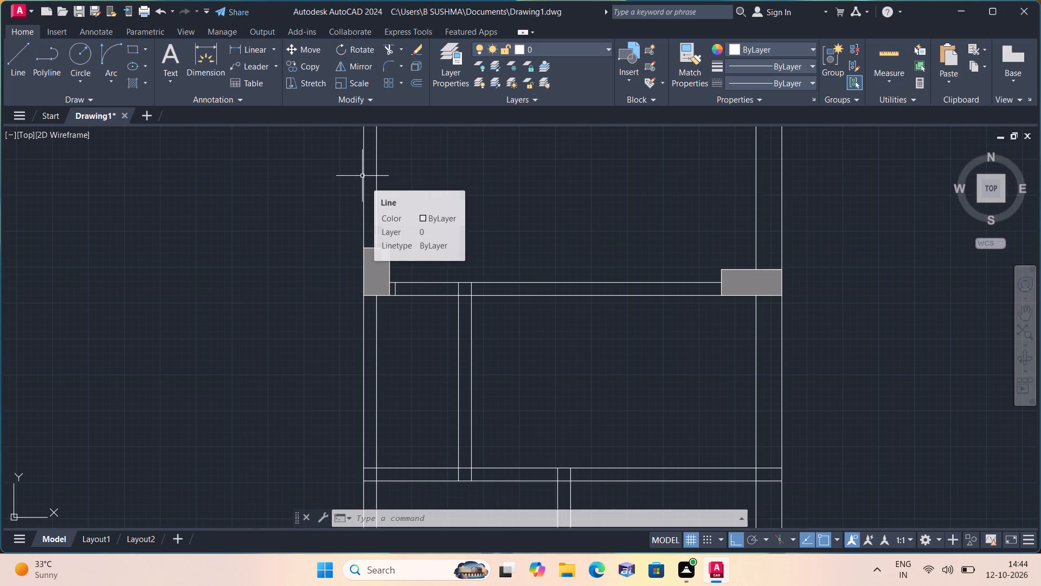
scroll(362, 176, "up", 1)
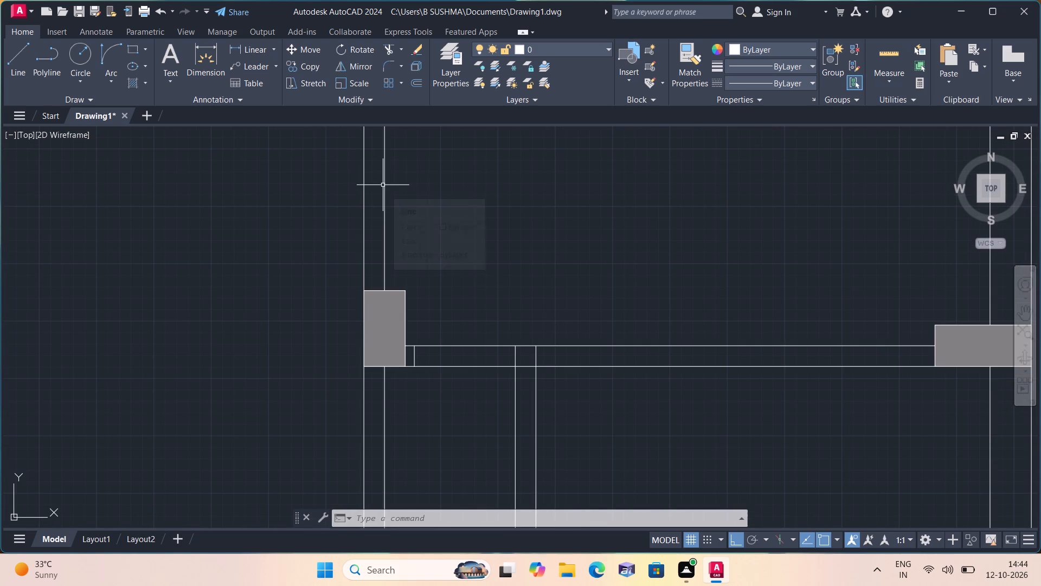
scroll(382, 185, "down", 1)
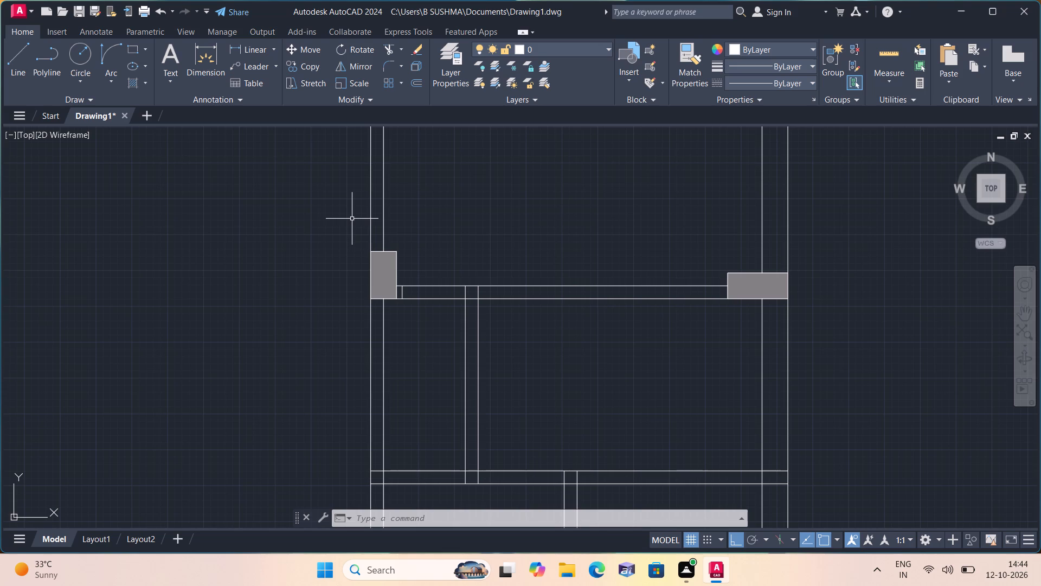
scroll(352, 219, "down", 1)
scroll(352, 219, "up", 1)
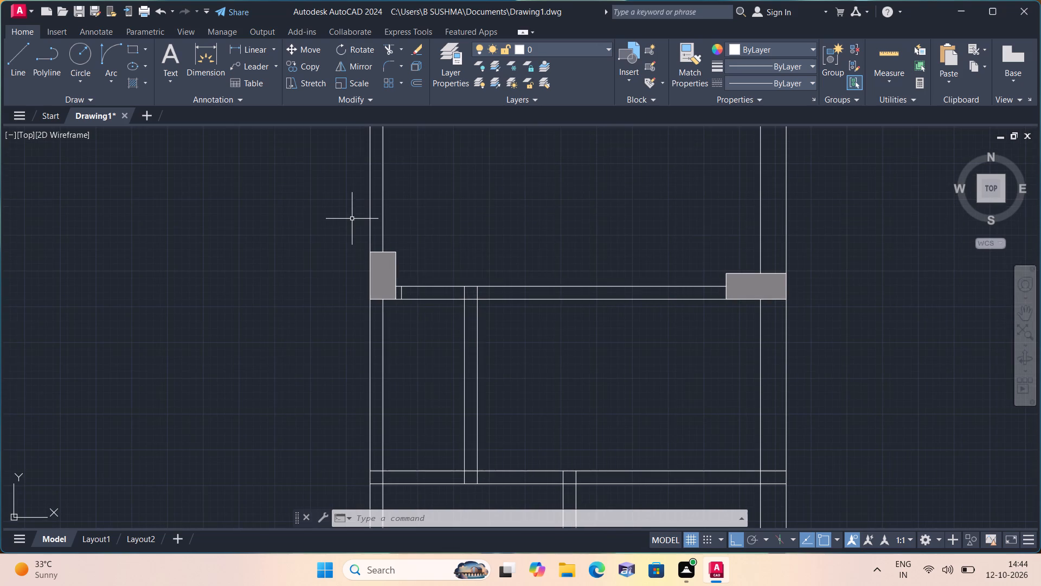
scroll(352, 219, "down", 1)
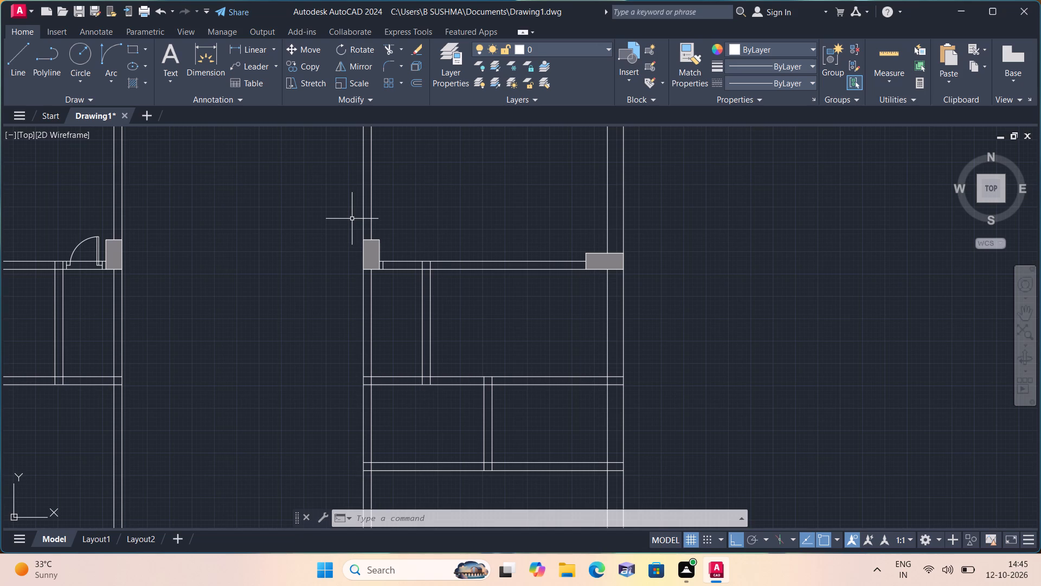
Review the whole floor plan, from the finished door in the western block to the matching rooms in the other blocks.
scroll(372, 254, "down", 1)
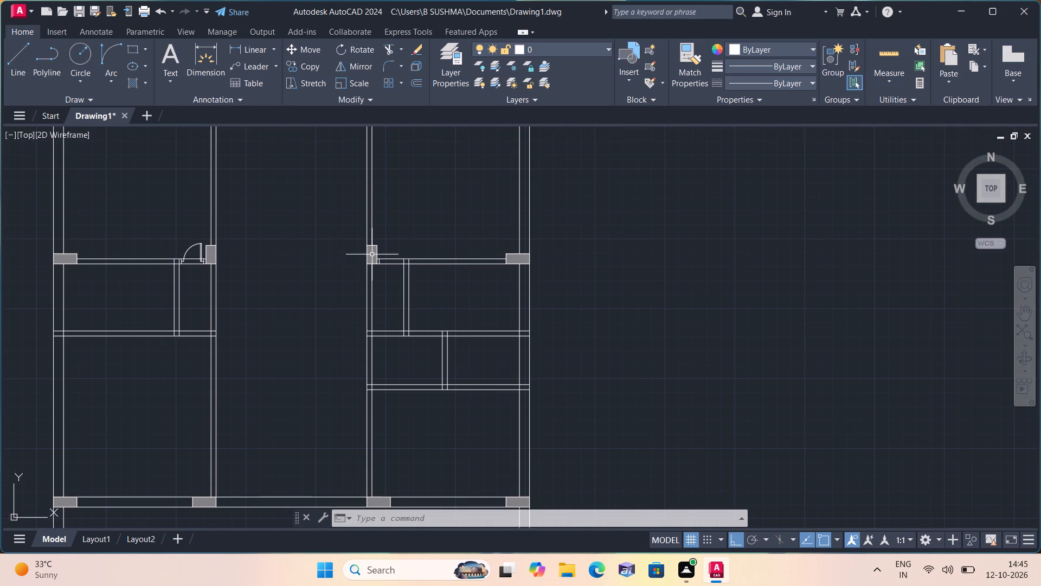
scroll(372, 254, "down", 1)
scroll(372, 254, "up", 1)
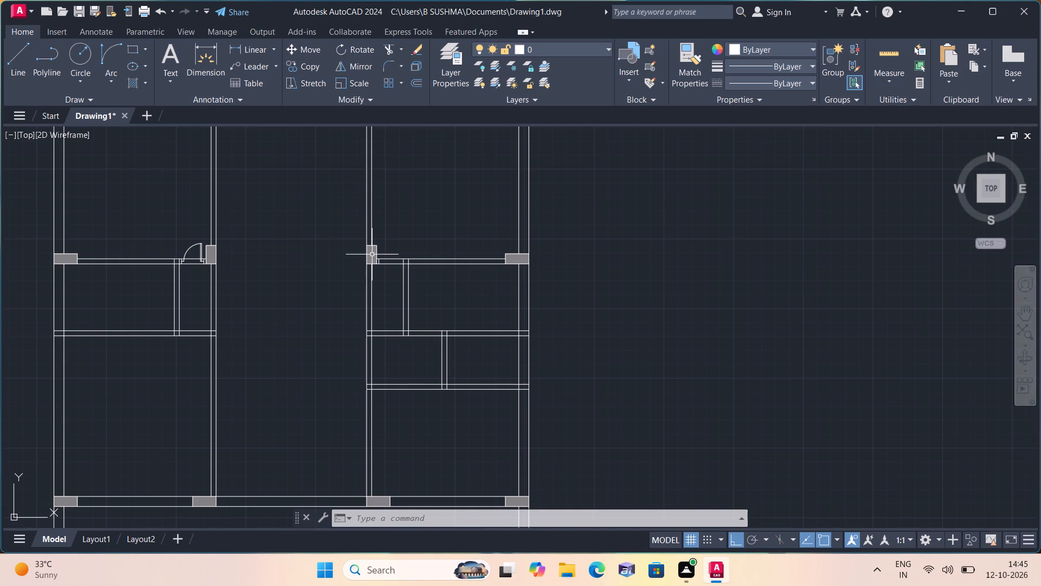
scroll(372, 254, "down", 1)
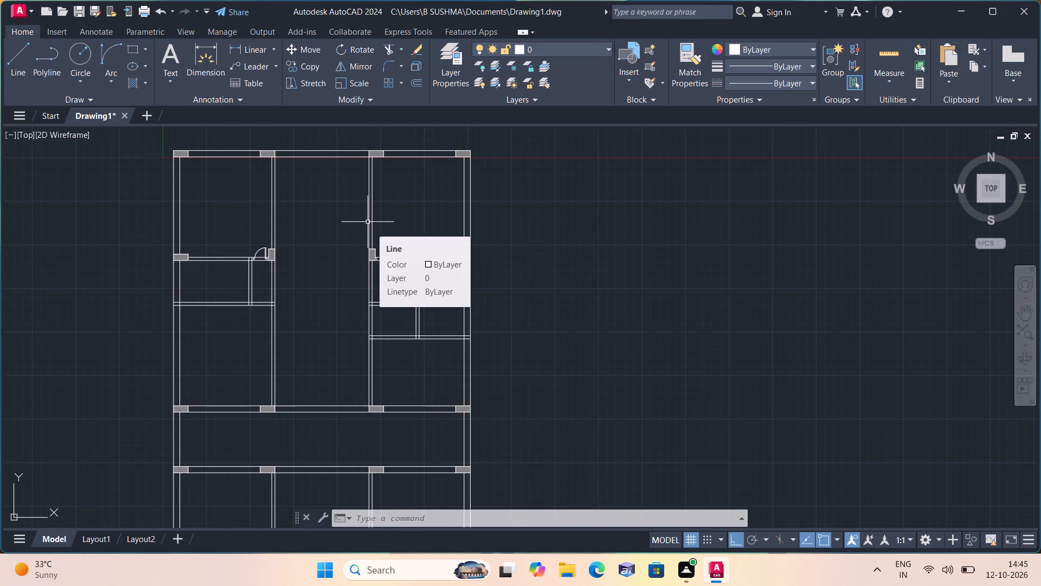
scroll(365, 222, "down", 1)
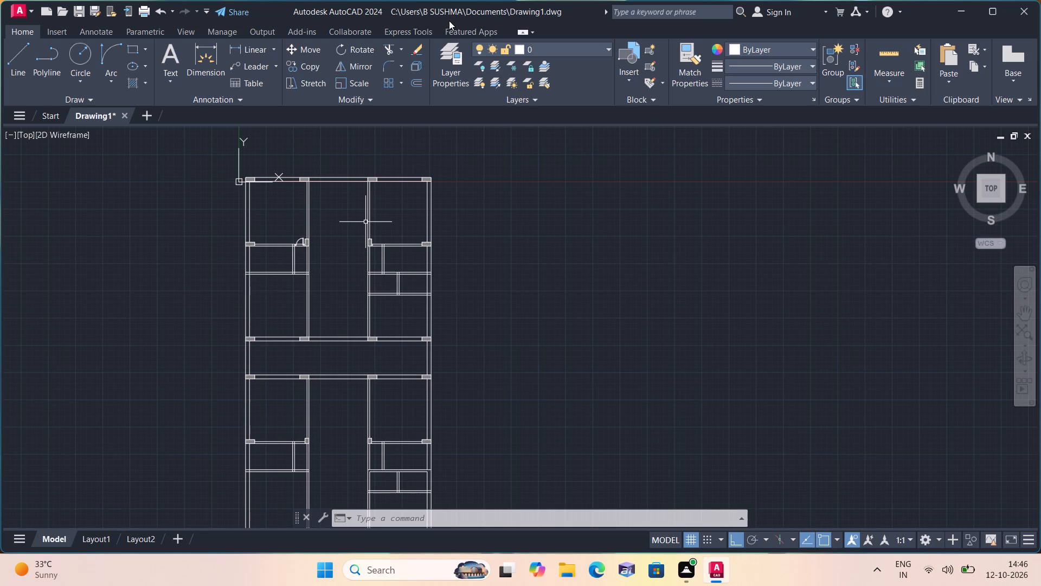
scroll(454, 59, "down", 1)
scroll(506, 196, "down", 1)
scroll(459, 189, "down", 1)
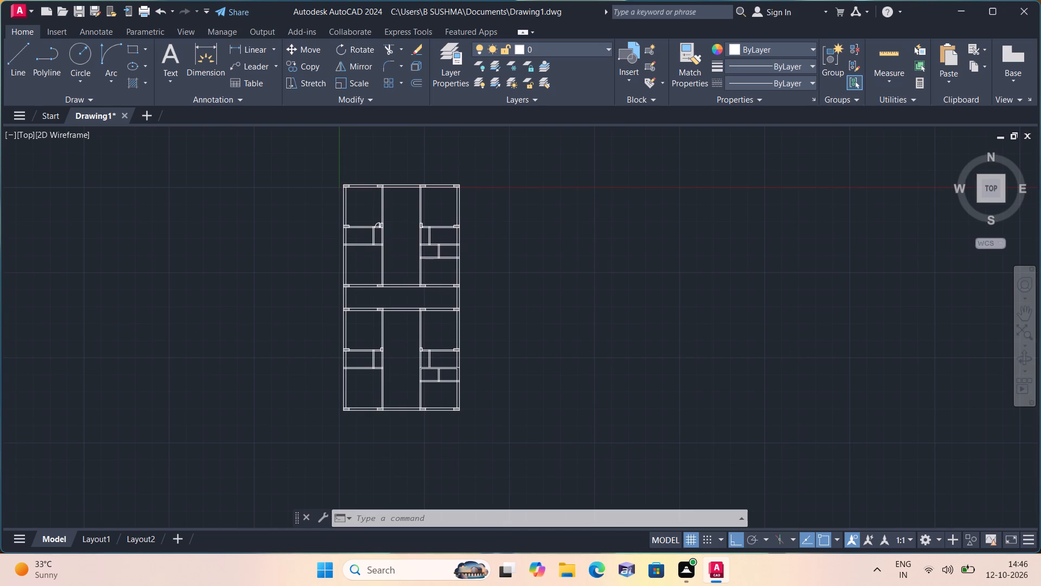
scroll(459, 189, "down", 1)
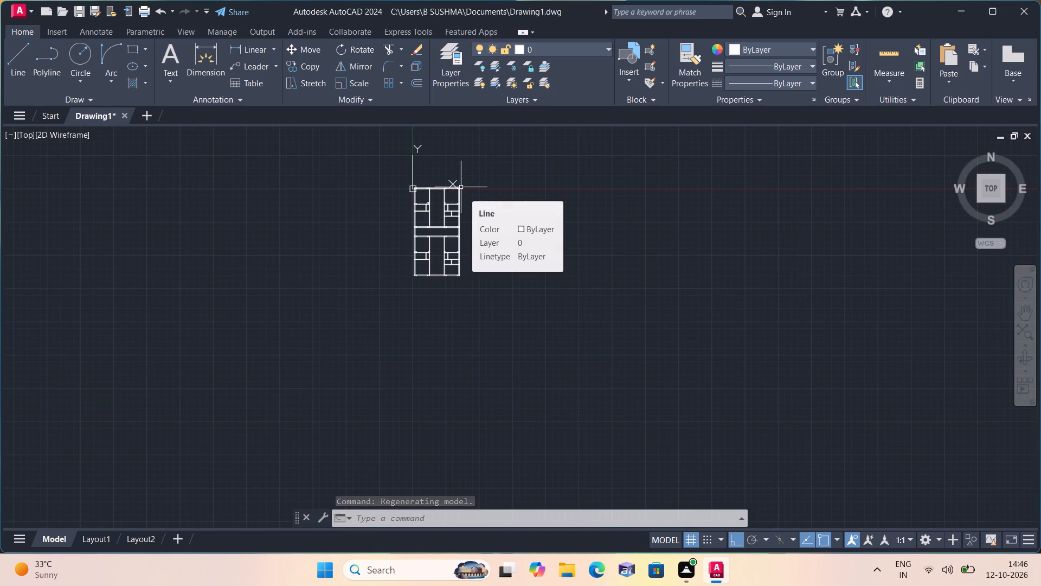
scroll(461, 187, "down", 1)
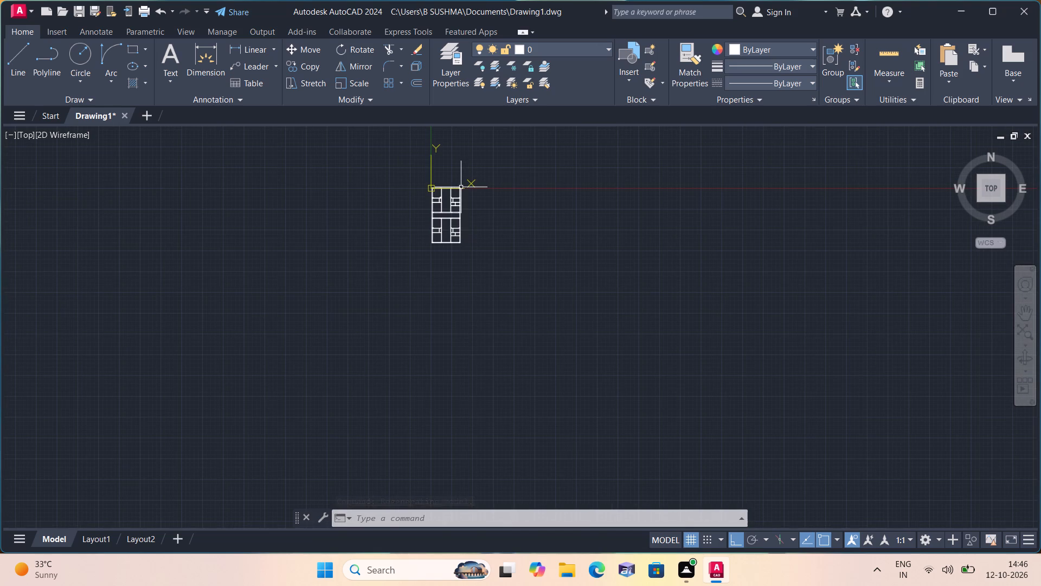
scroll(461, 187, "down", 1)
scroll(452, 205, "up", 1)
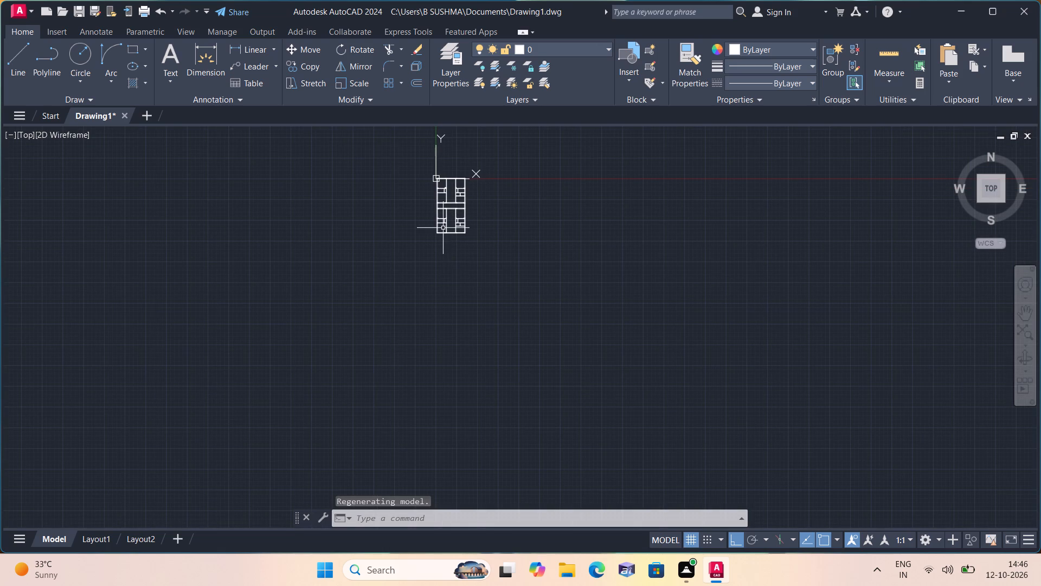
scroll(427, 234, "up", 1)
scroll(482, 162, "up", 1)
middle_click_drag(460, 221, 439, 332)
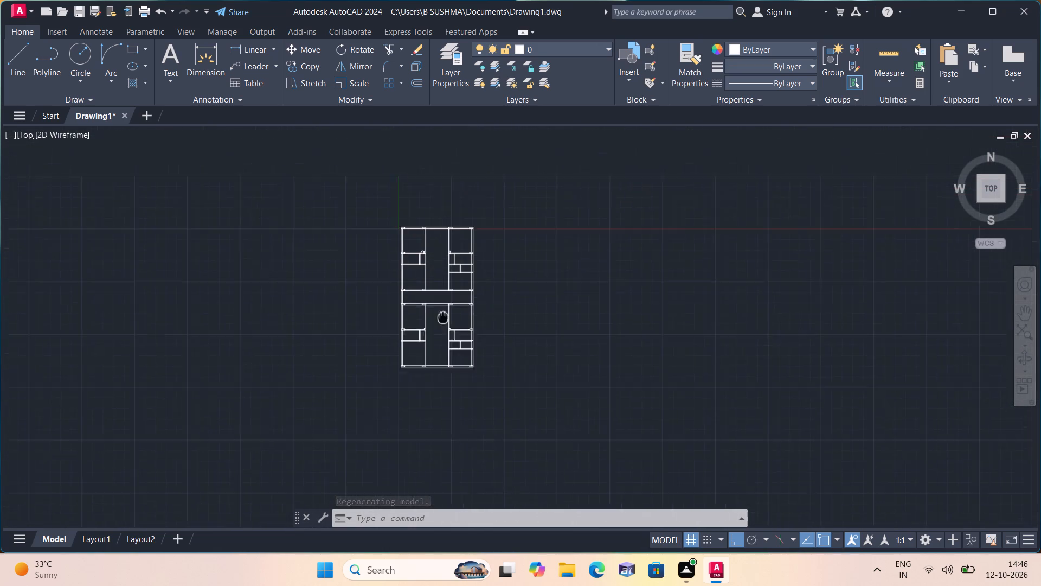
middle_click_drag(439, 332, 434, 368)
scroll(433, 360, "up", 3)
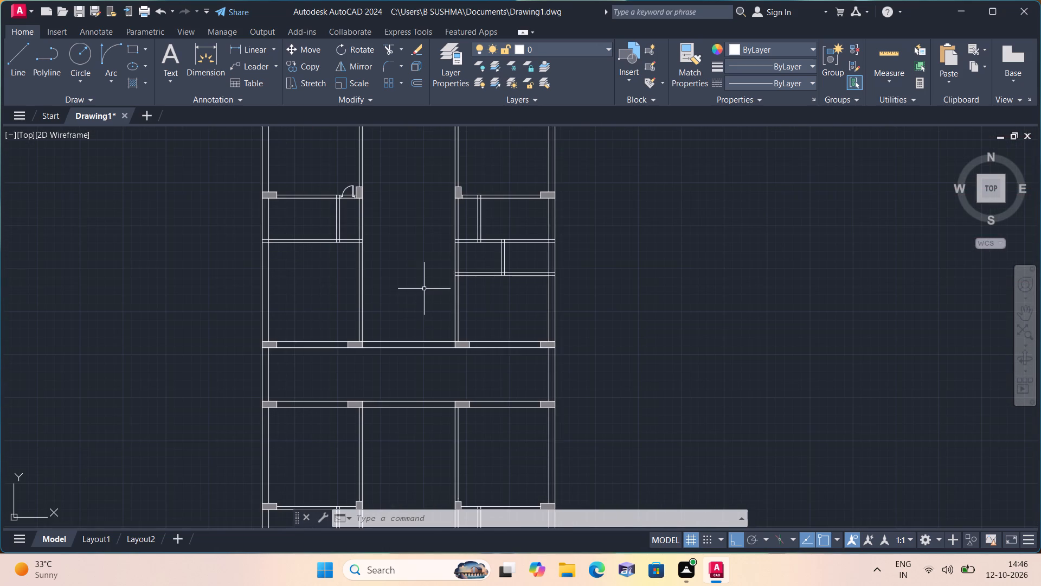
scroll(424, 289, "up", 1)
scroll(433, 266, "down", 1)
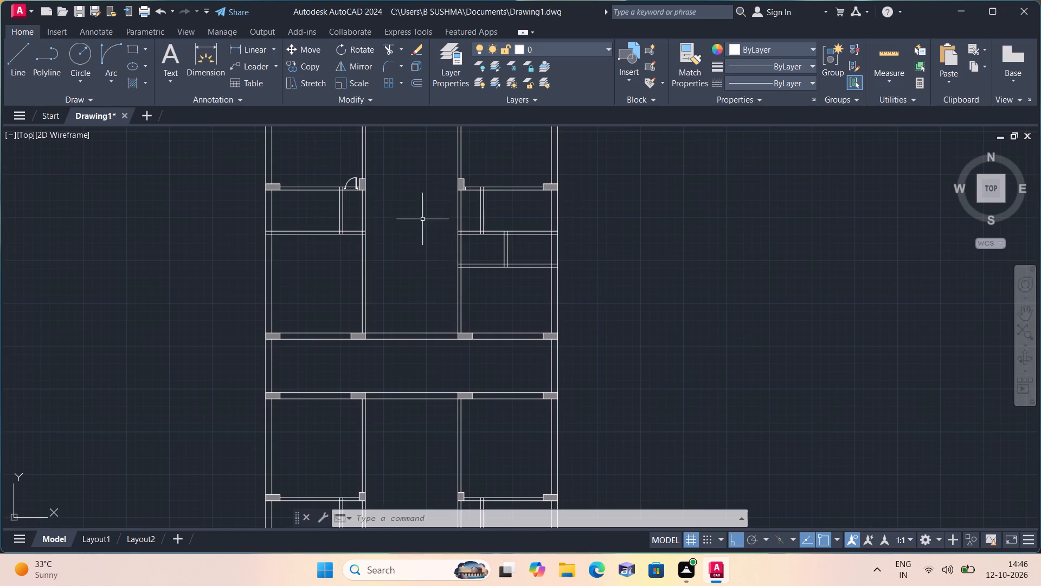
In the upper eastern block, draw a 2" horizontal line from the jamb line's midpoint and continue it to the partition's near face.
middle_click_drag(422, 216, 422, 362)
scroll(472, 331, "up", 4)
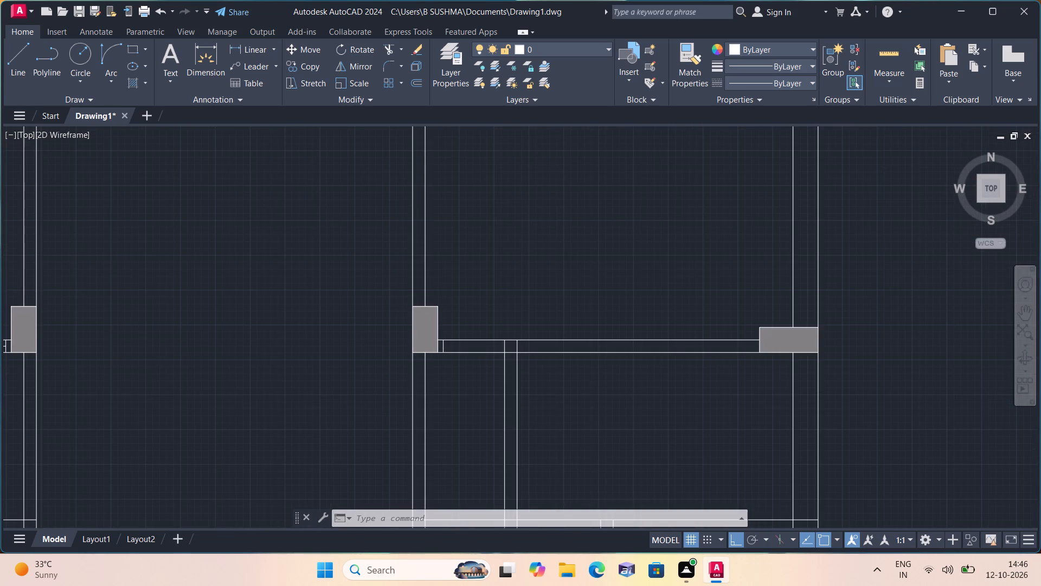
scroll(464, 339, "down", 1)
type("l")
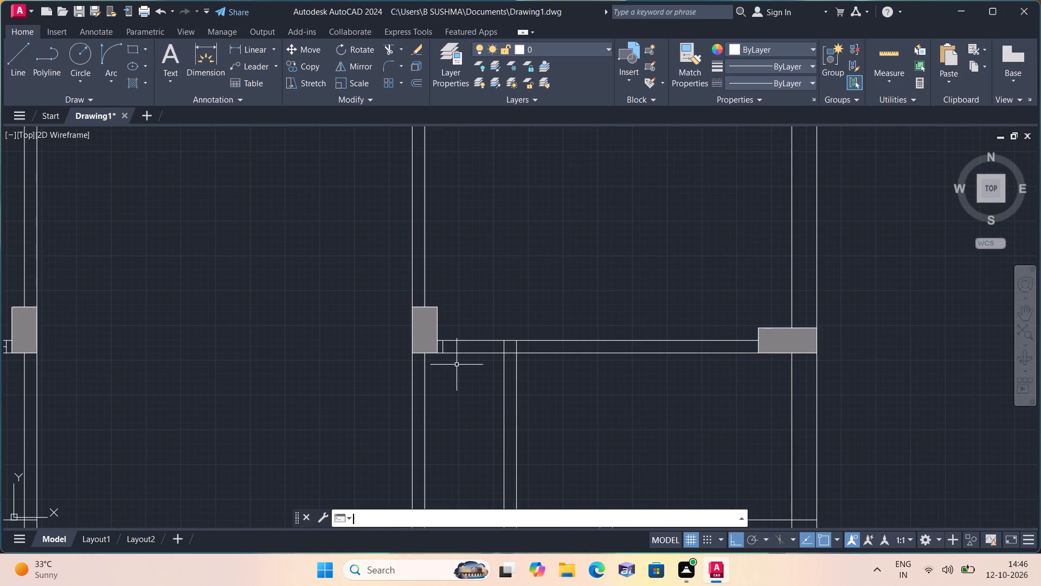
key("space")
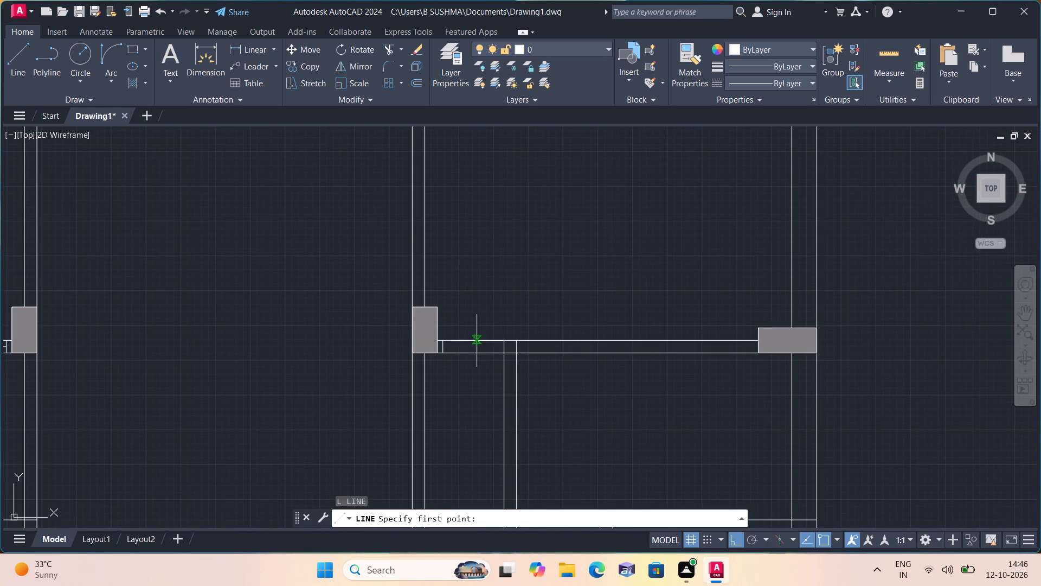
left_click(445, 349)
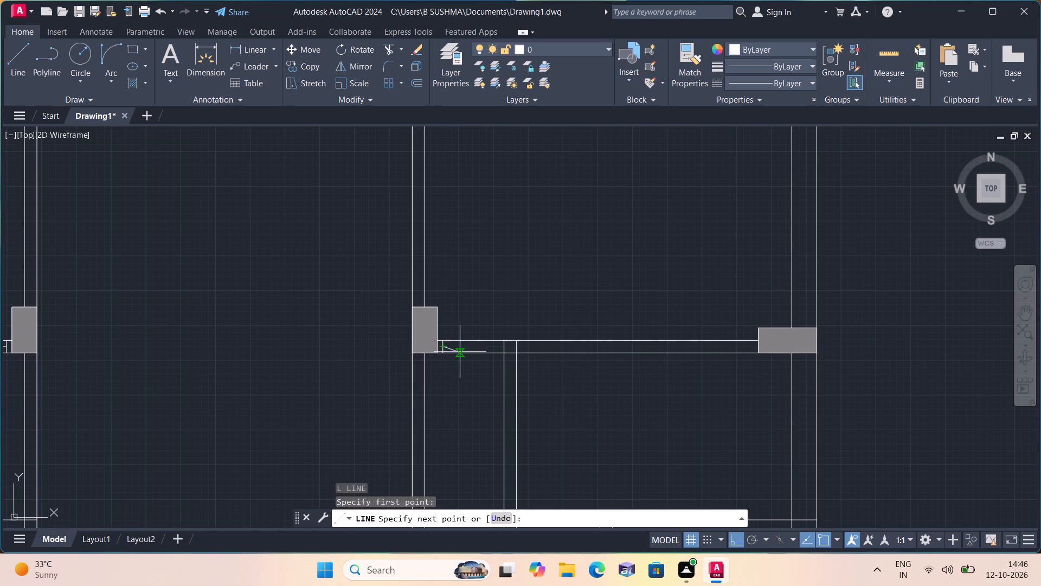
type("2\"")
key("space")
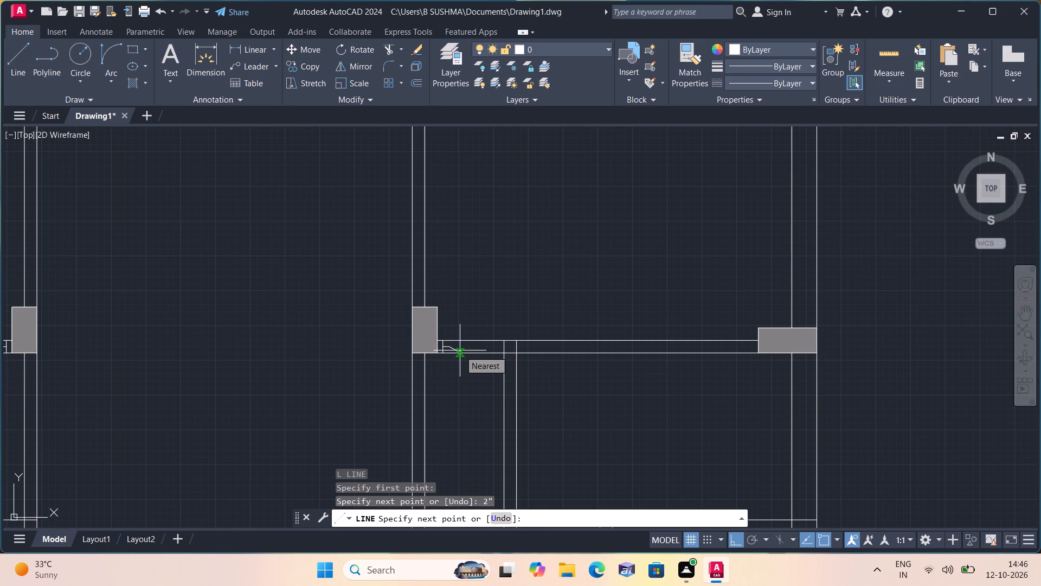
scroll(460, 351, "up", 1)
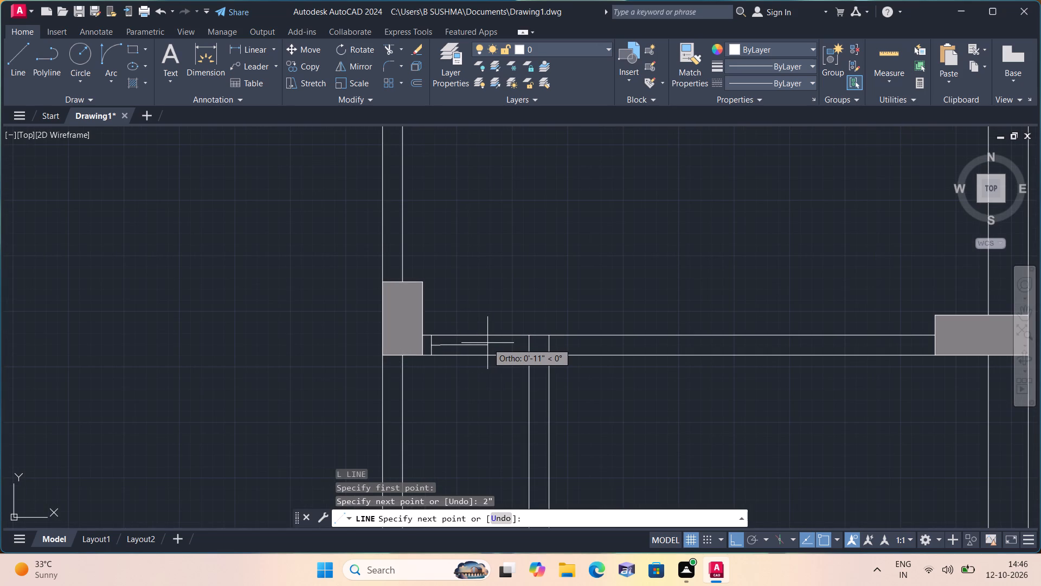
scroll(487, 343, "up", 1)
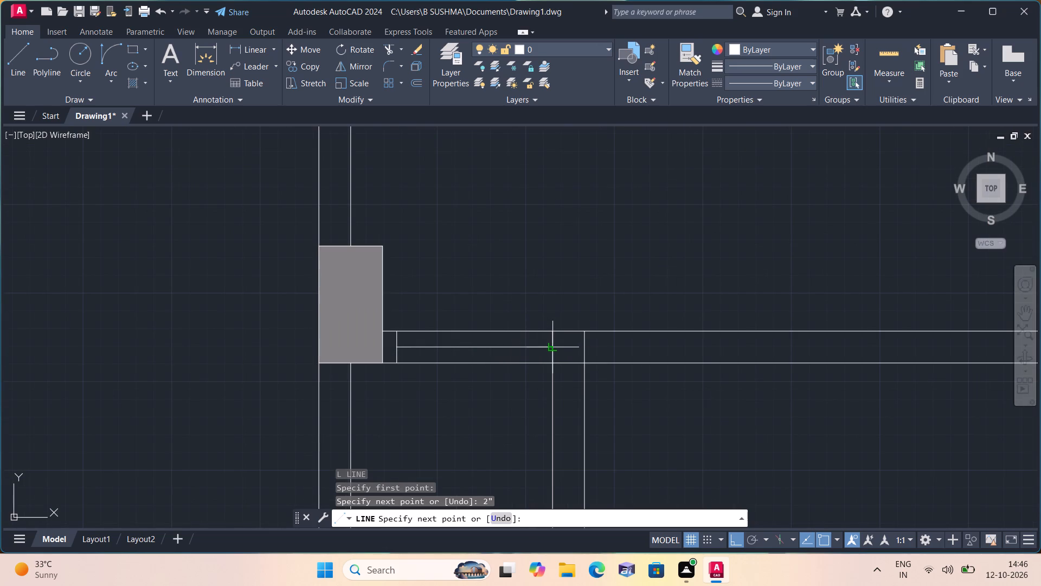
left_click(552, 347)
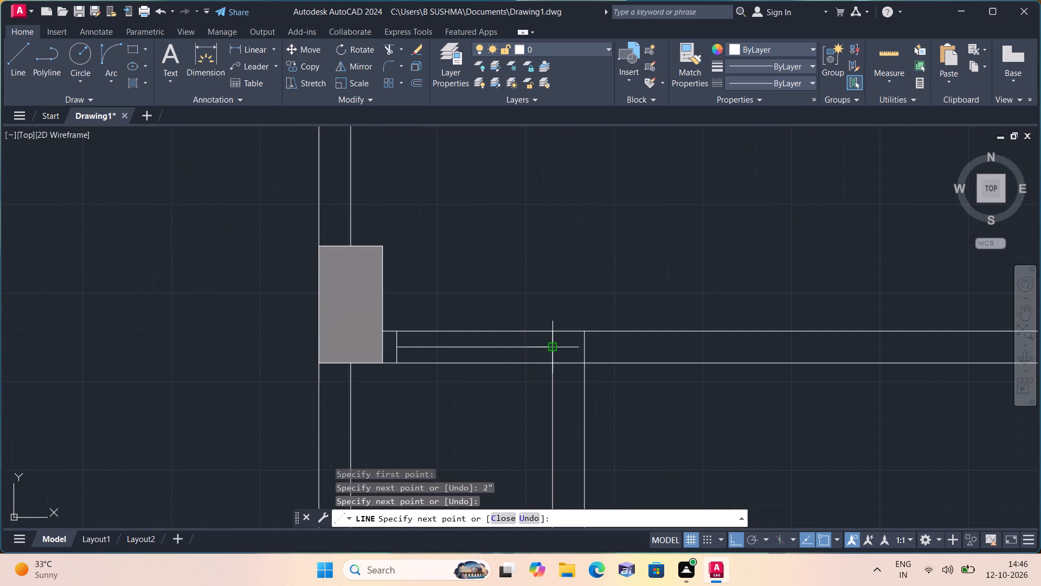
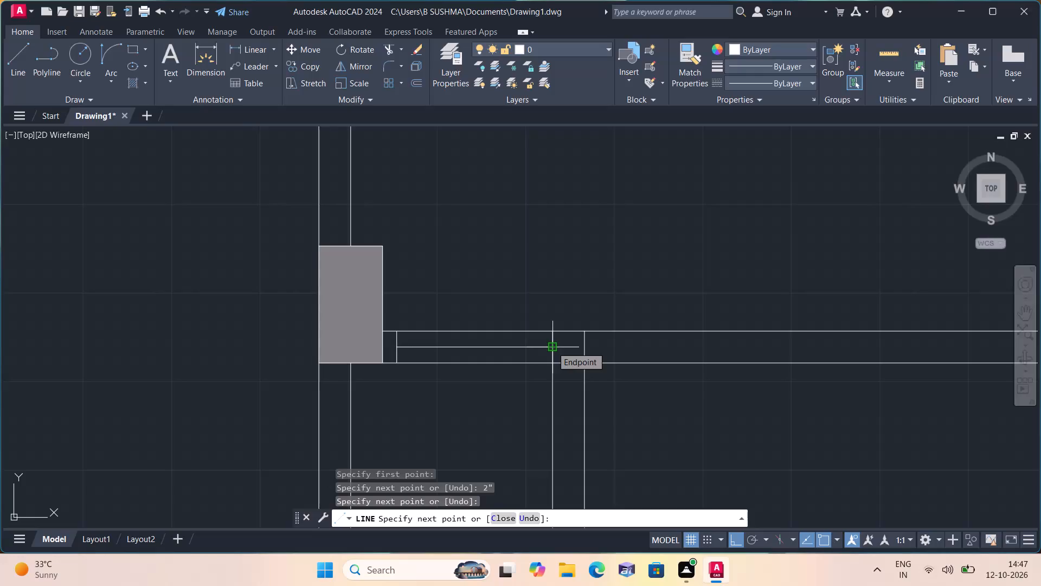
Draw a 2" line back from the partition wall along the wall's centreline, and a jamb line there across the full wall thickness.
left_click(552, 347)
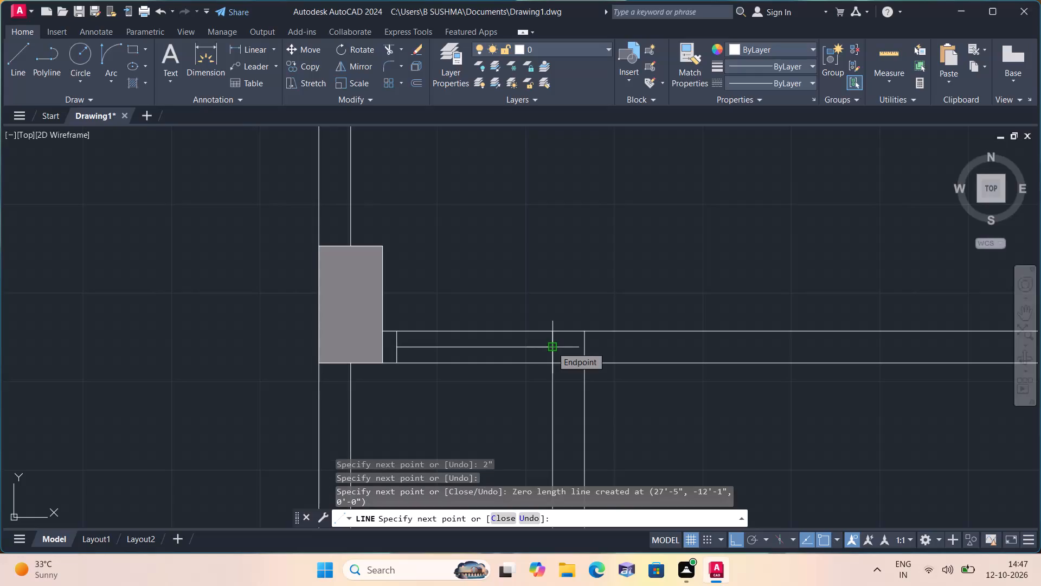
key("space")
scroll(552, 347, "up", 2)
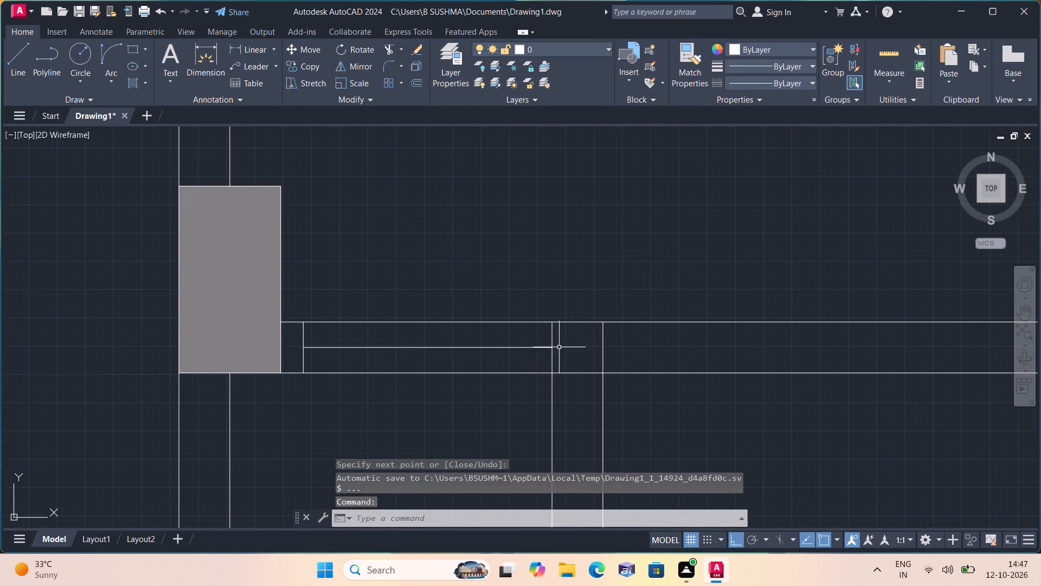
key("space")
left_click(554, 351)
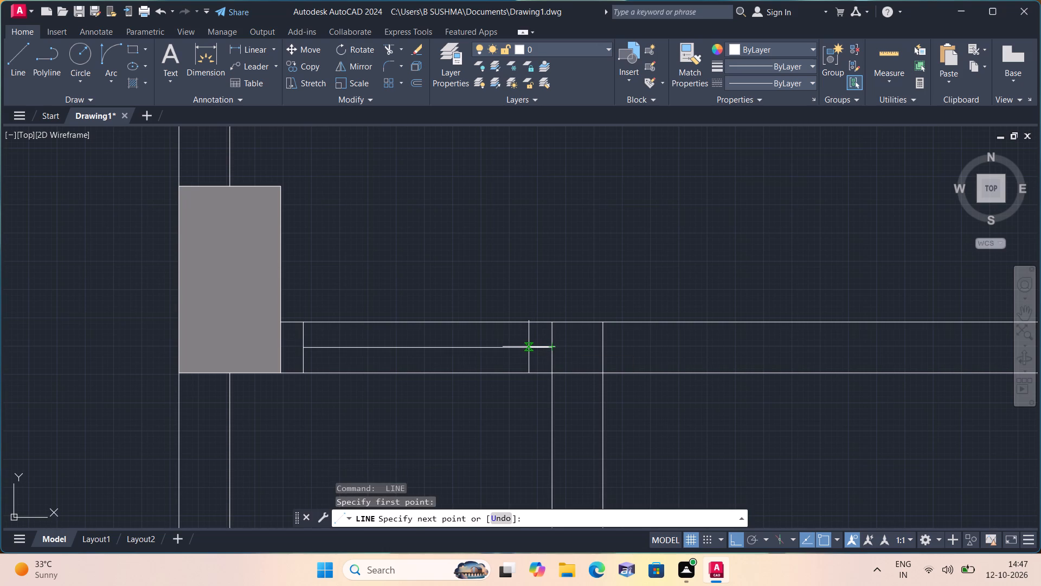
type("2\"")
key("space")
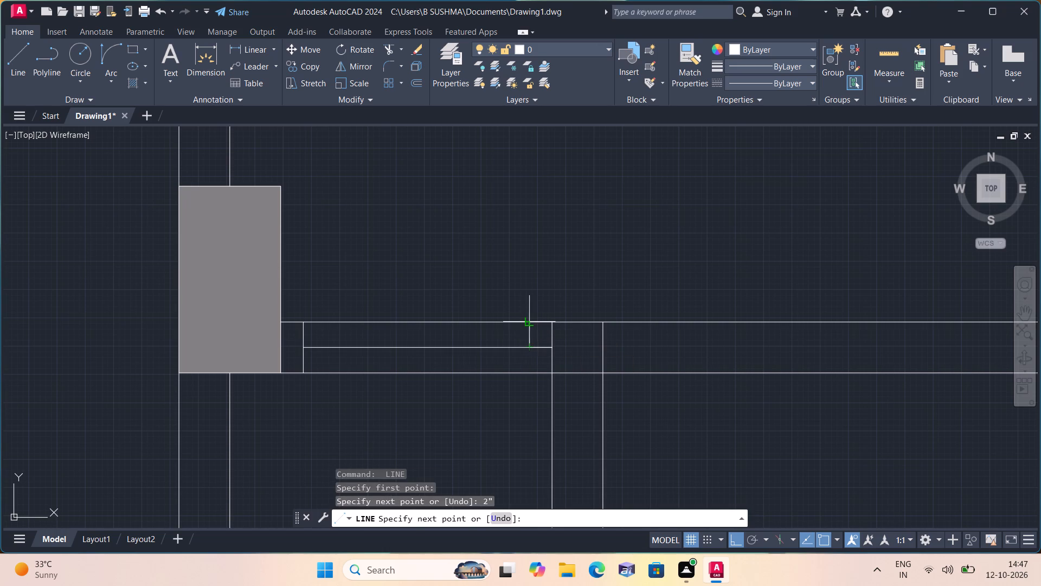
left_click(531, 326)
key("space")
key("space")
left_click(527, 348)
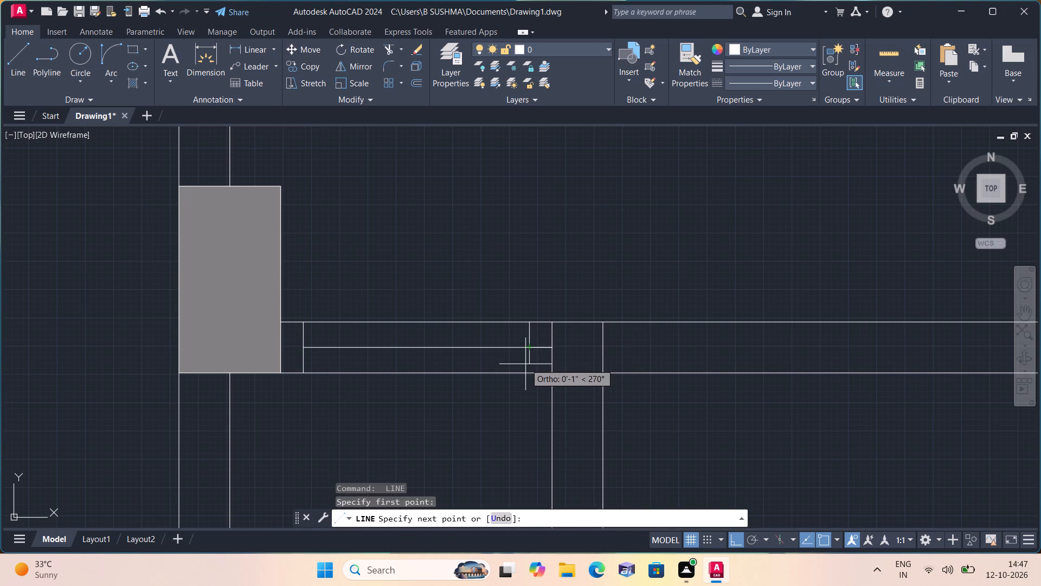
left_click(525, 371)
key("space")
Delete the long centreline across the door opening and the short centreline between the new jamb and the partition wall.
left_click(501, 347)
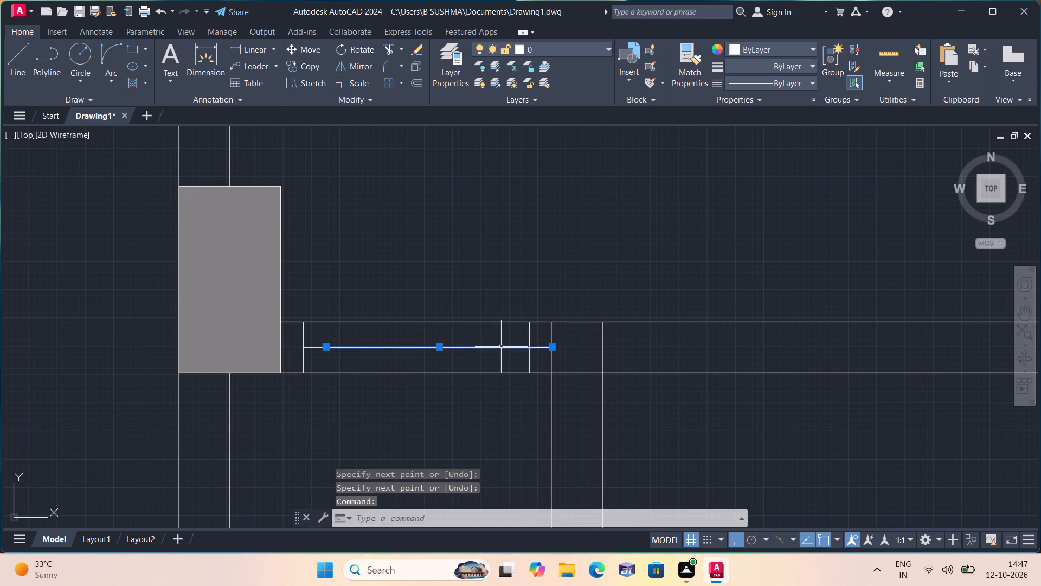
key("Delete")
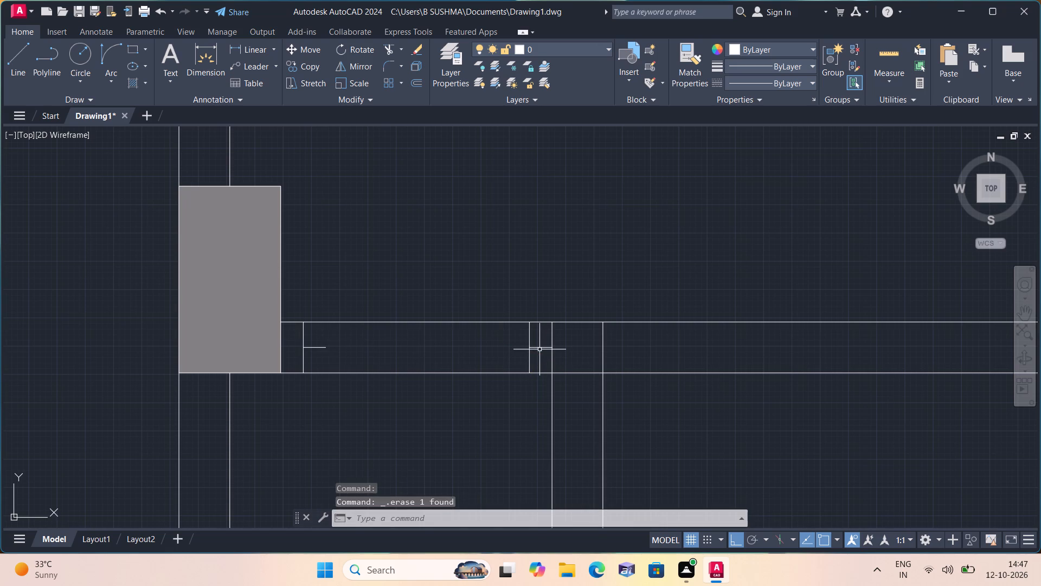
left_click(539, 349)
key("Delete")
Draw a 2" horizontal line from the middle of the new jamb line toward the opposite jamb.
key("l")
key("space")
left_click(528, 350)
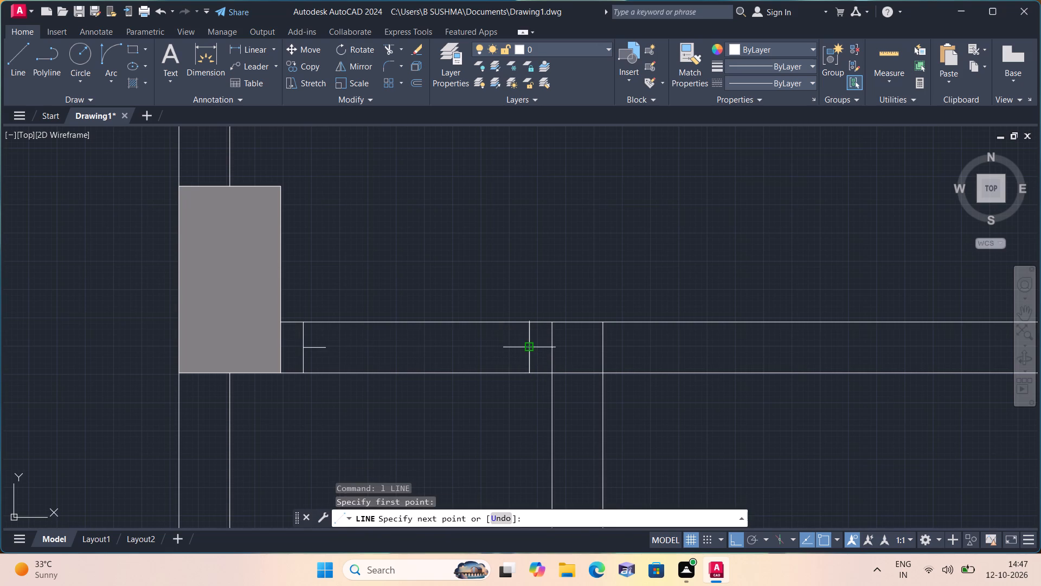
type("2'")
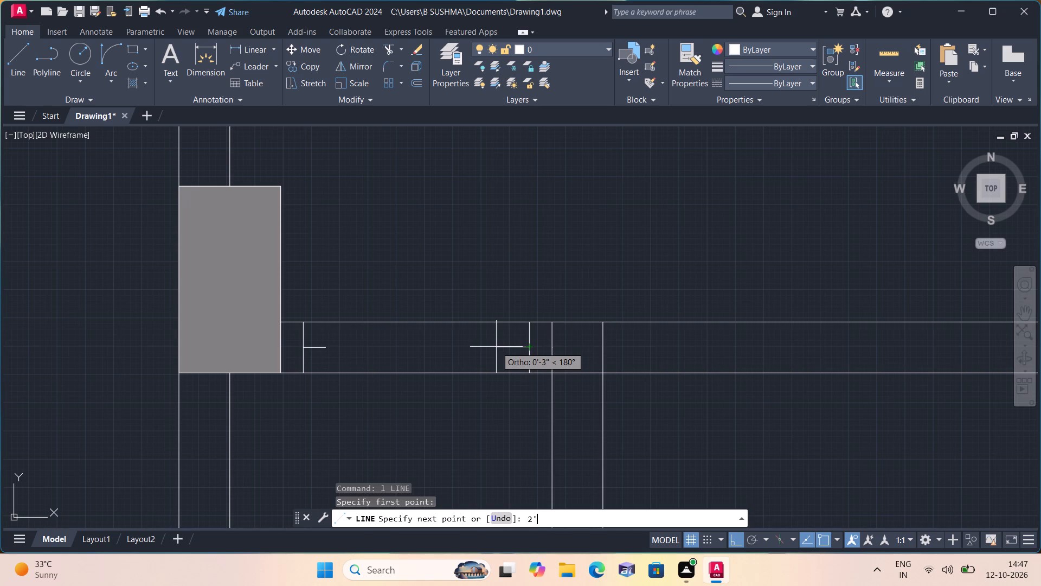
key("BackSpace")
type("\"")
key("space")
key("Escape")
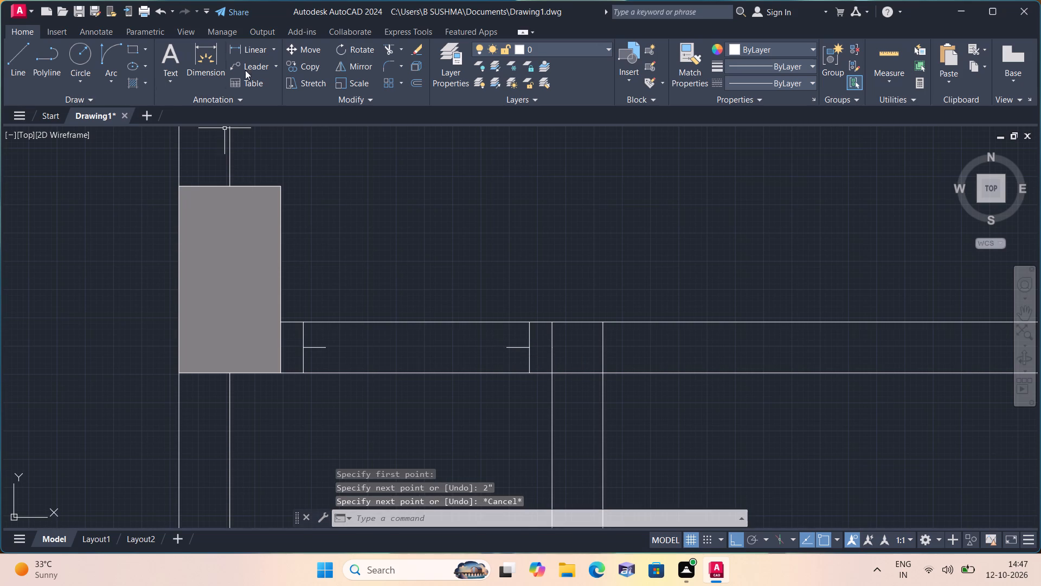
Check the clear distance between the facing ends of the two 2" jamb stubs with a linear dimension, without placing it.
left_click(252, 52)
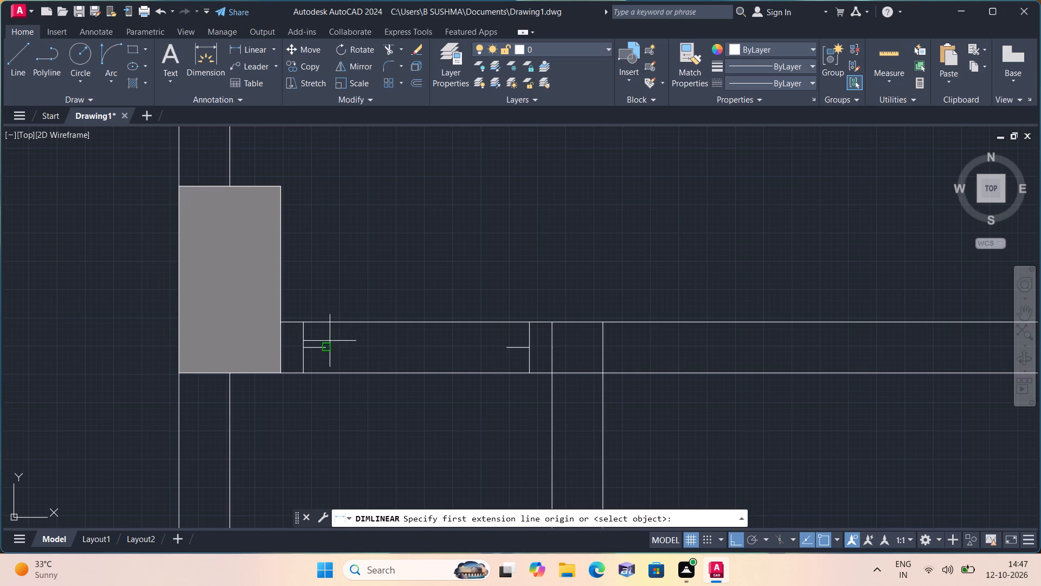
left_click(331, 349)
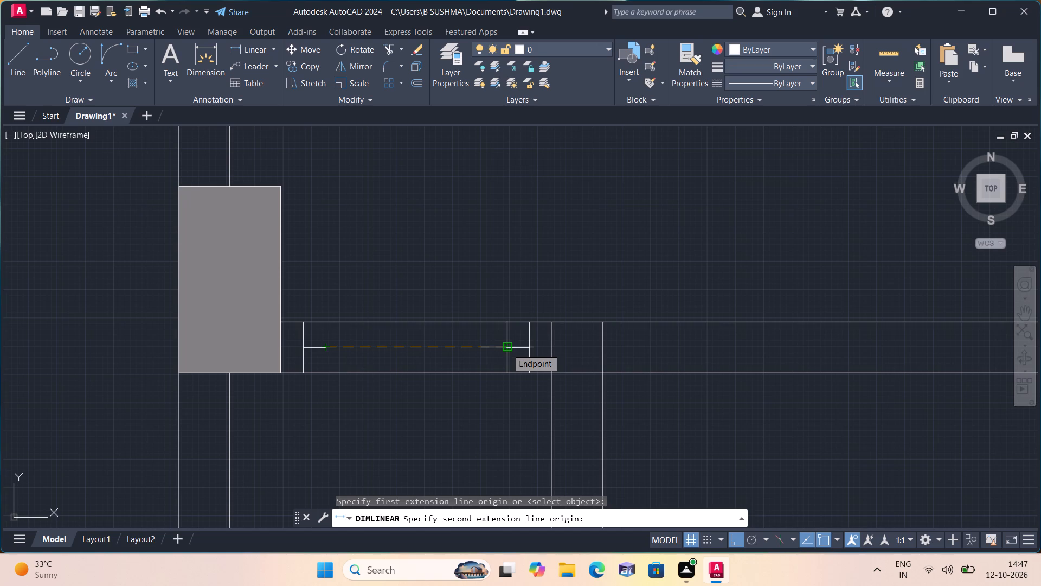
left_click(507, 348)
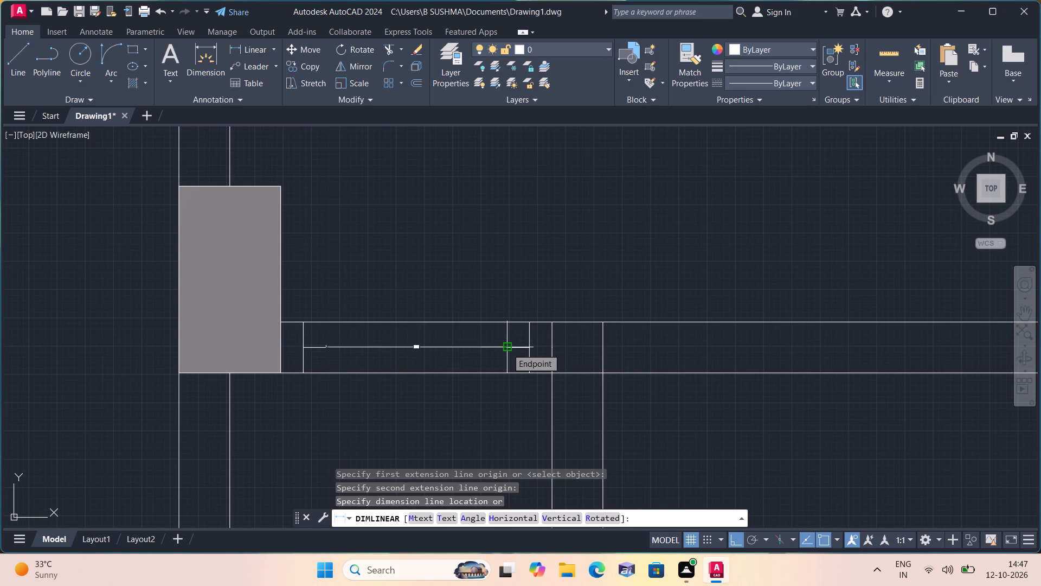
scroll(507, 348, "down", 1)
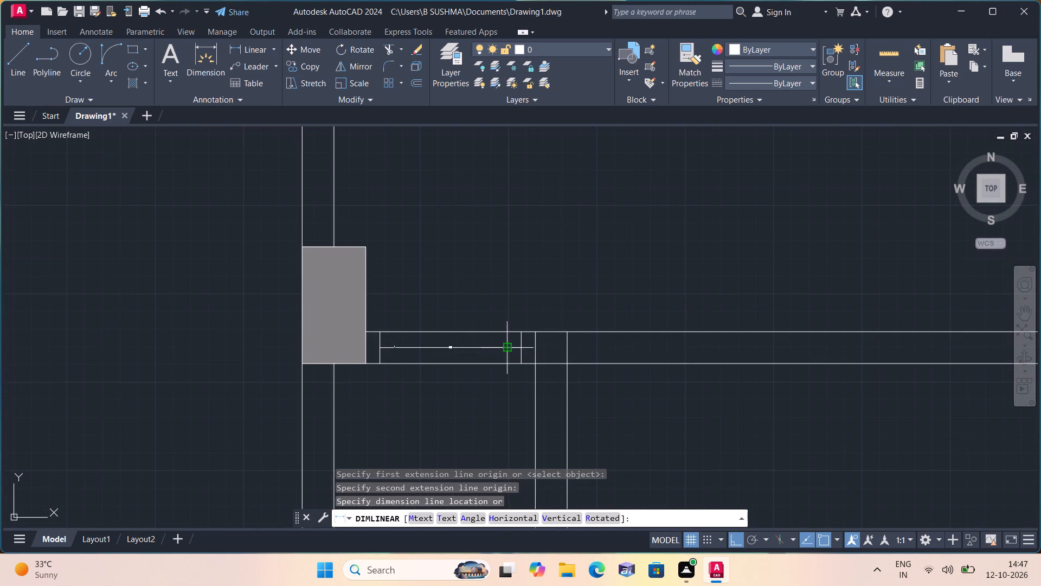
scroll(507, 348, "up", 2)
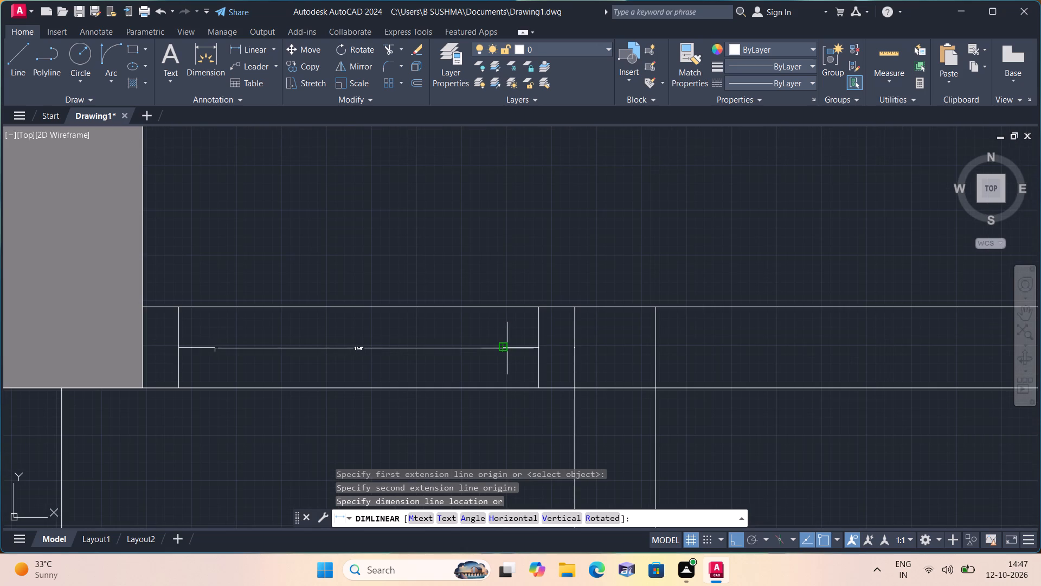
scroll(507, 348, "down", 2)
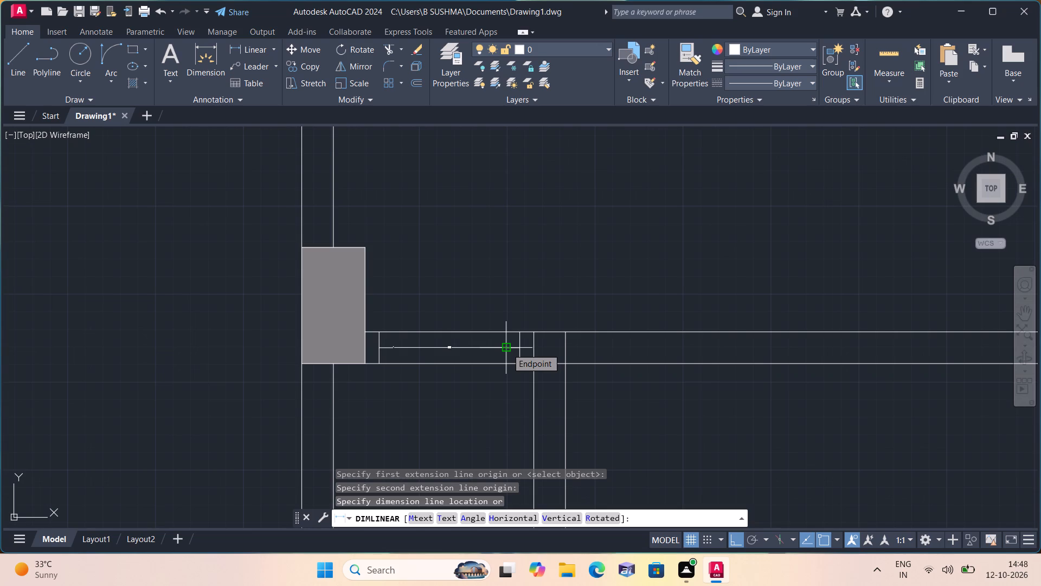
scroll(507, 348, "down", 2)
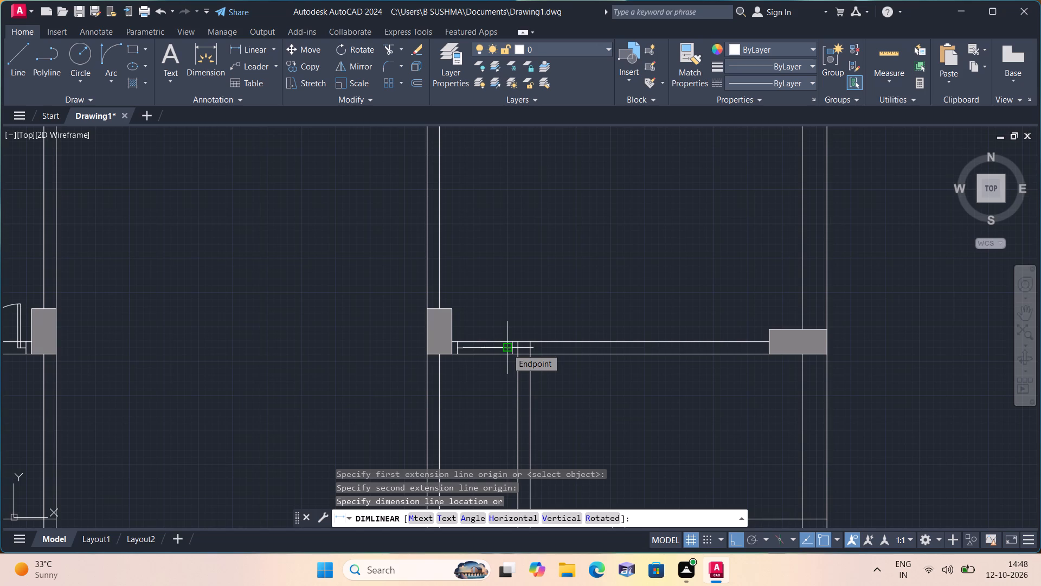
scroll(507, 348, "down", 1)
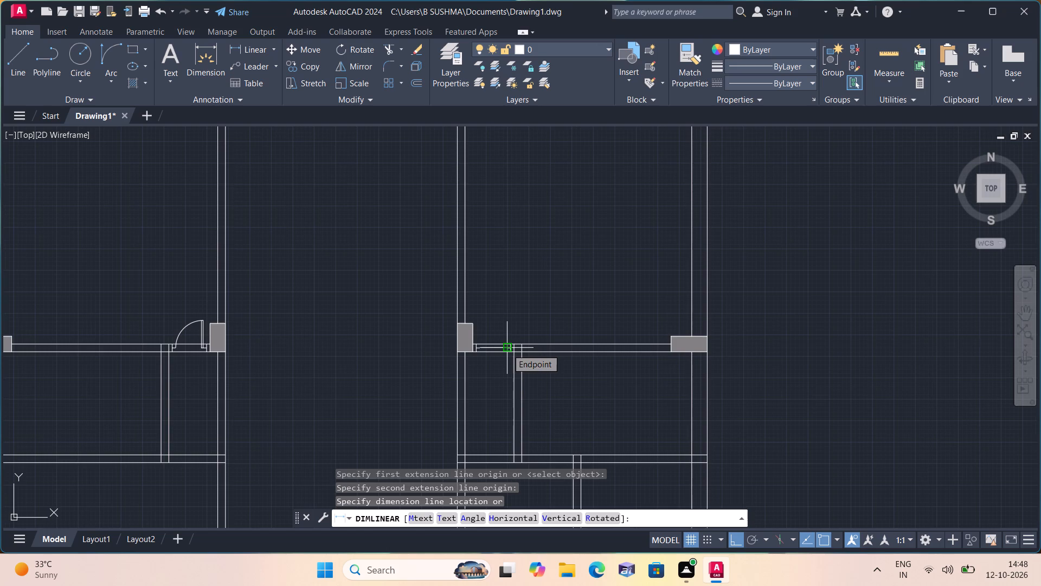
scroll(507, 349, "down", 1)
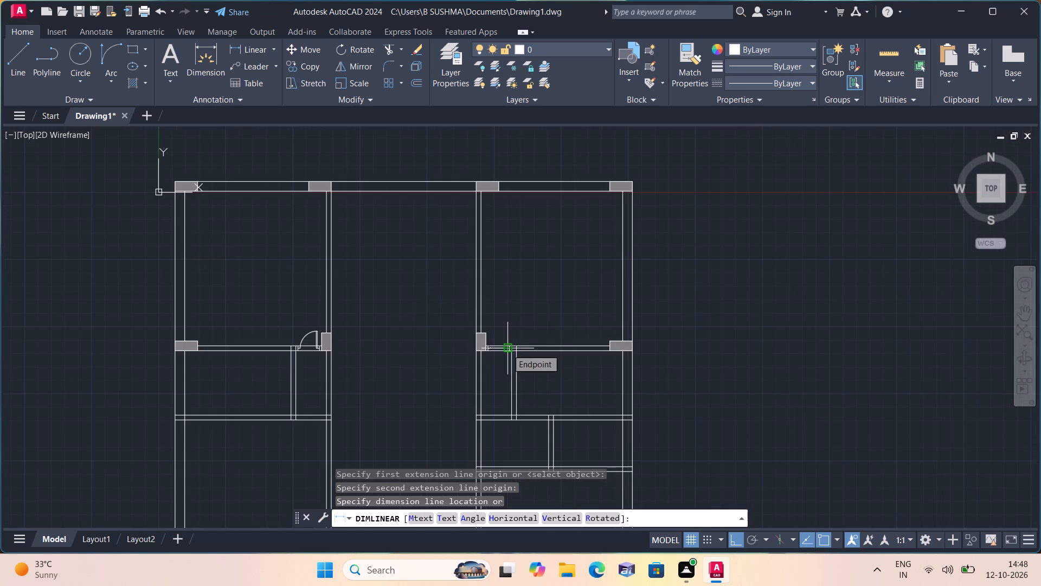
scroll(507, 349, "up", 1)
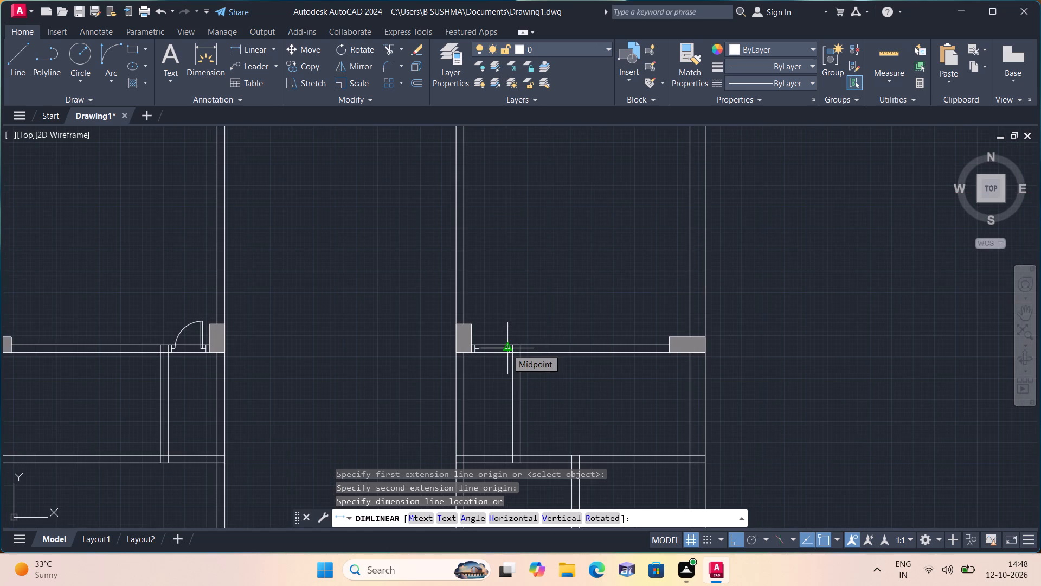
scroll(507, 349, "down", 1)
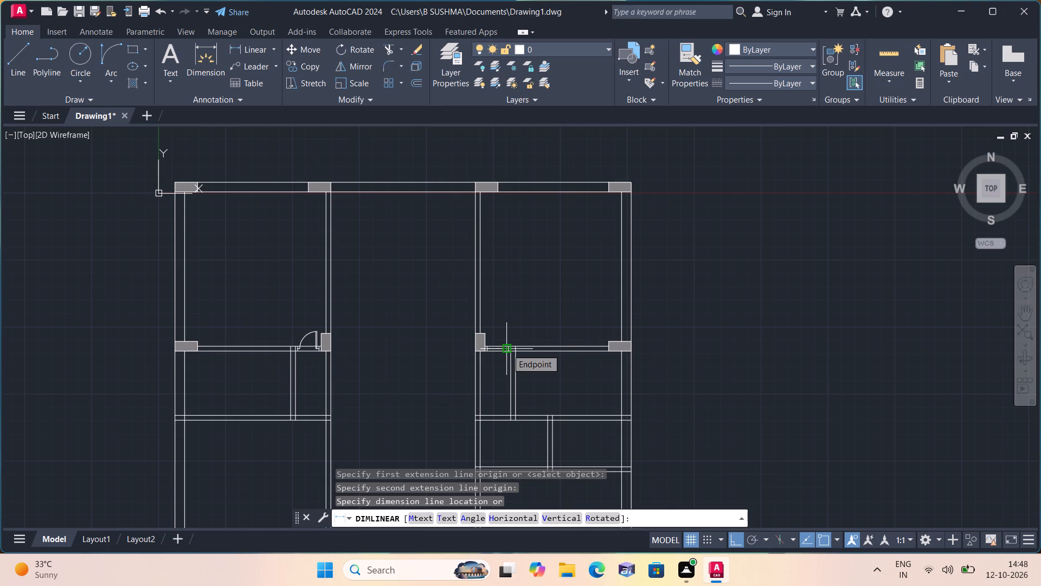
scroll(507, 349, "down", 1)
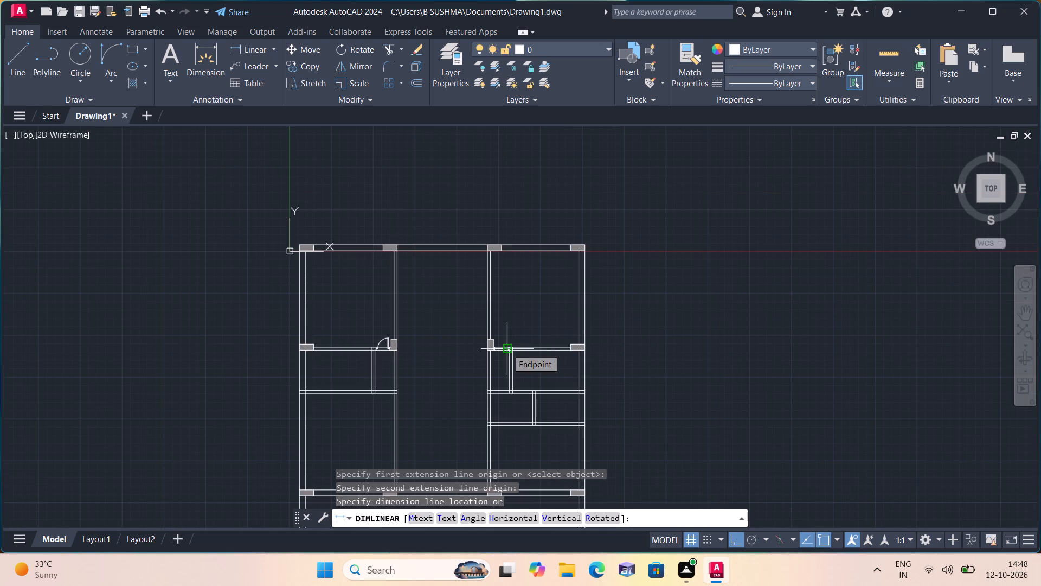
scroll(507, 349, "up", 4)
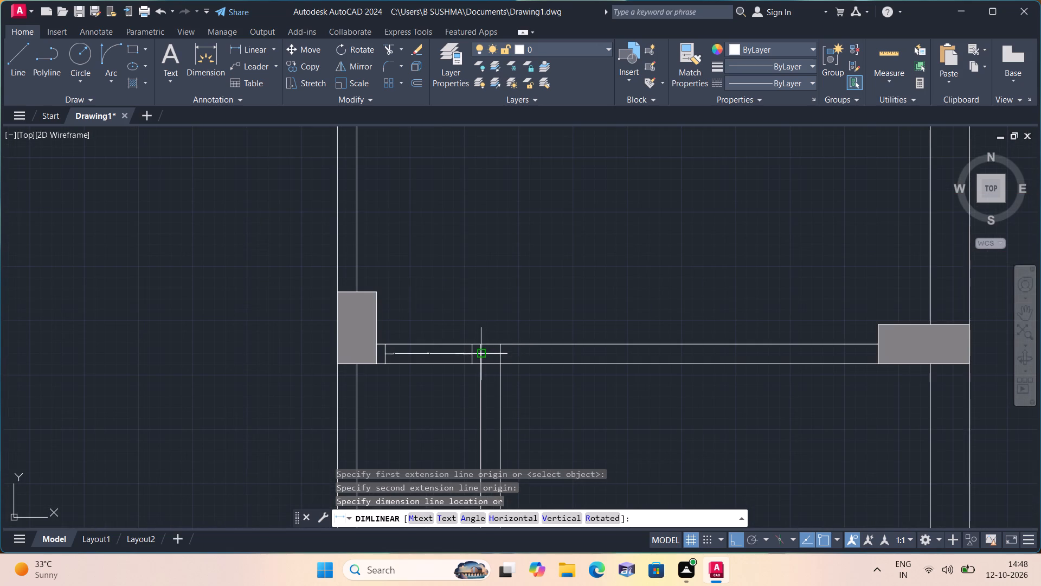
scroll(463, 358, "up", 2)
scroll(413, 358, "up", 2)
scroll(352, 375, "up", 1)
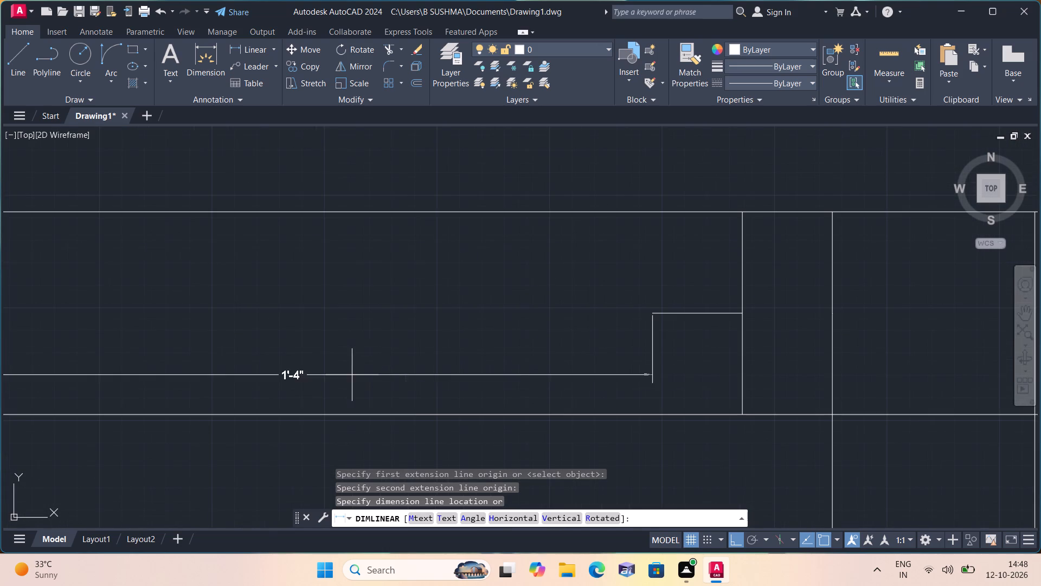
key("Escape")
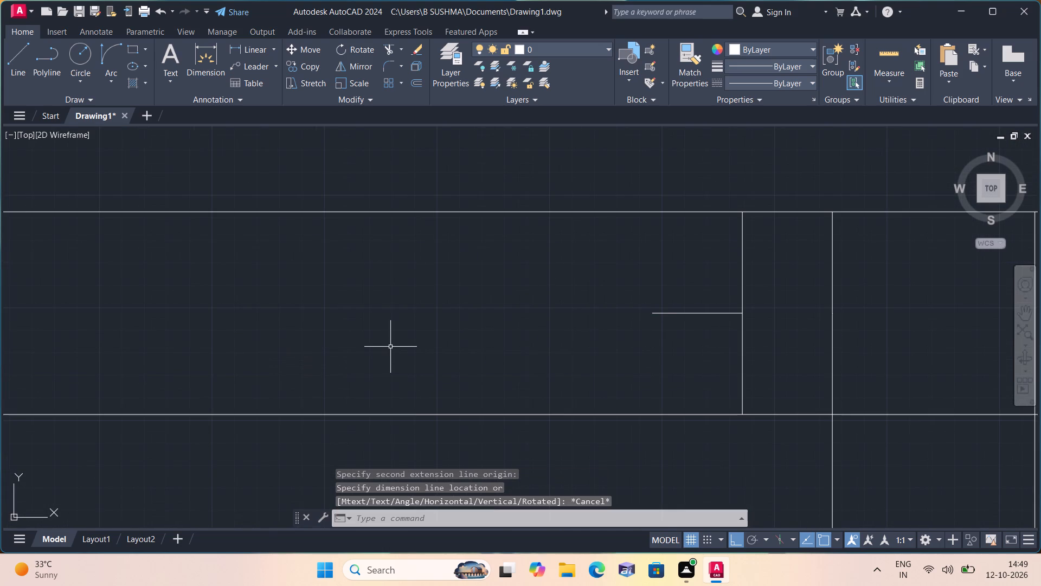
Check the clear distance between the facing ends of the two jamb stubs again with a linear dimension, without placing it.
scroll(390, 347, "down", 2)
middle_click_drag(410, 361, 467, 299)
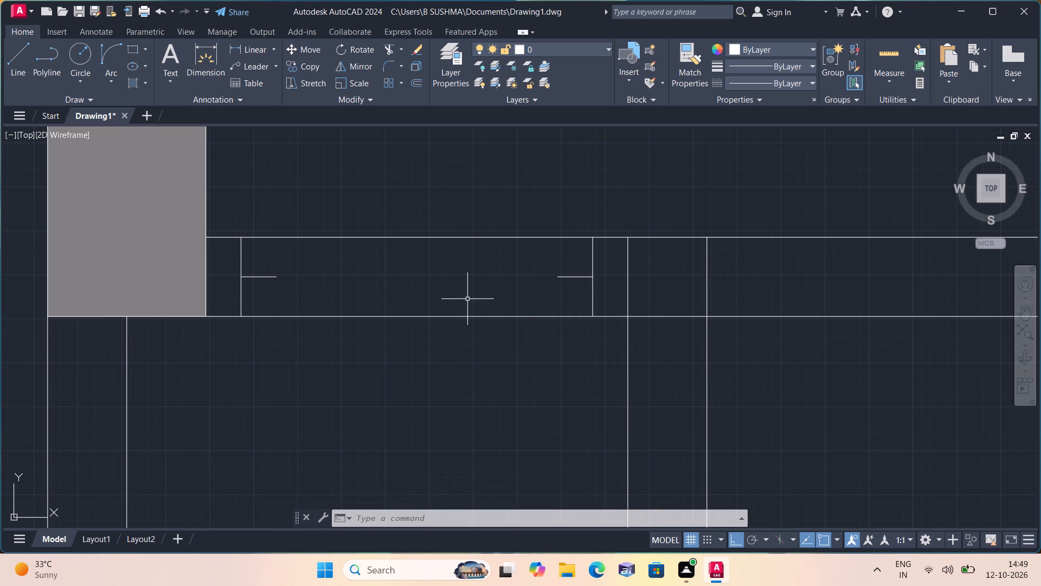
scroll(467, 299, "down", 1)
scroll(467, 299, "up", 1)
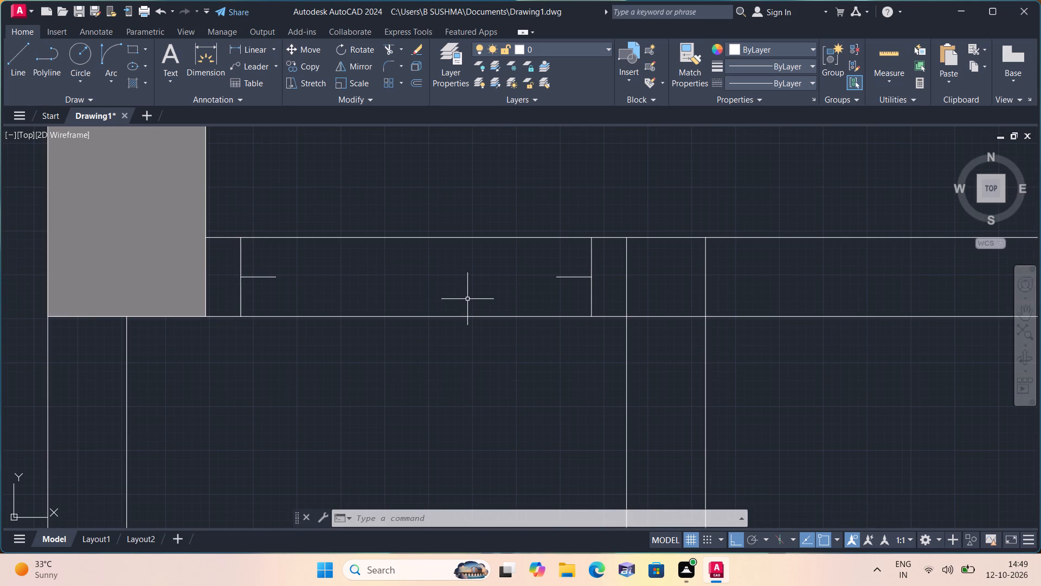
scroll(468, 299, "down", 1)
scroll(468, 299, "up", 1)
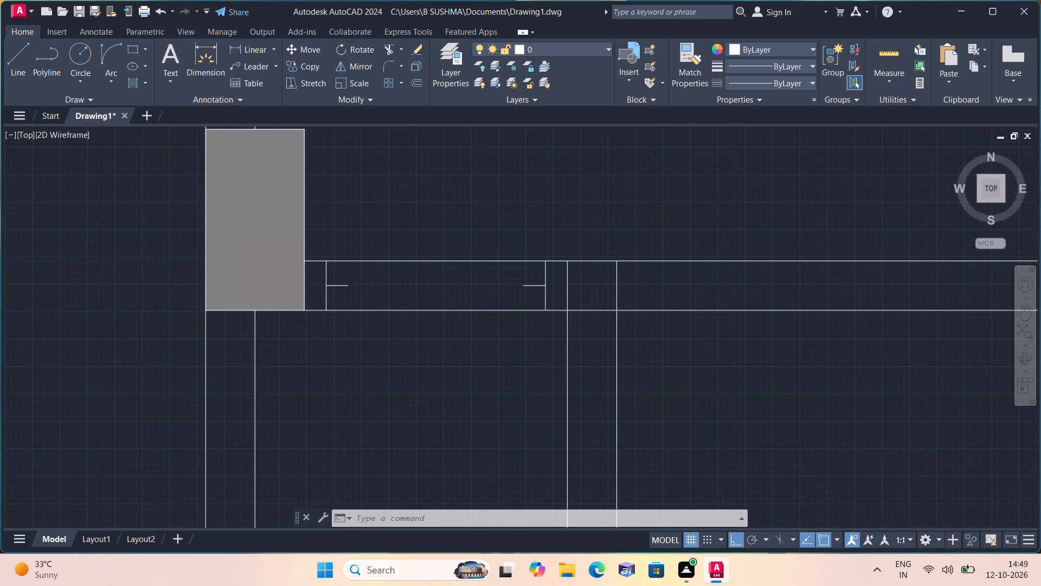
scroll(468, 299, "down", 2)
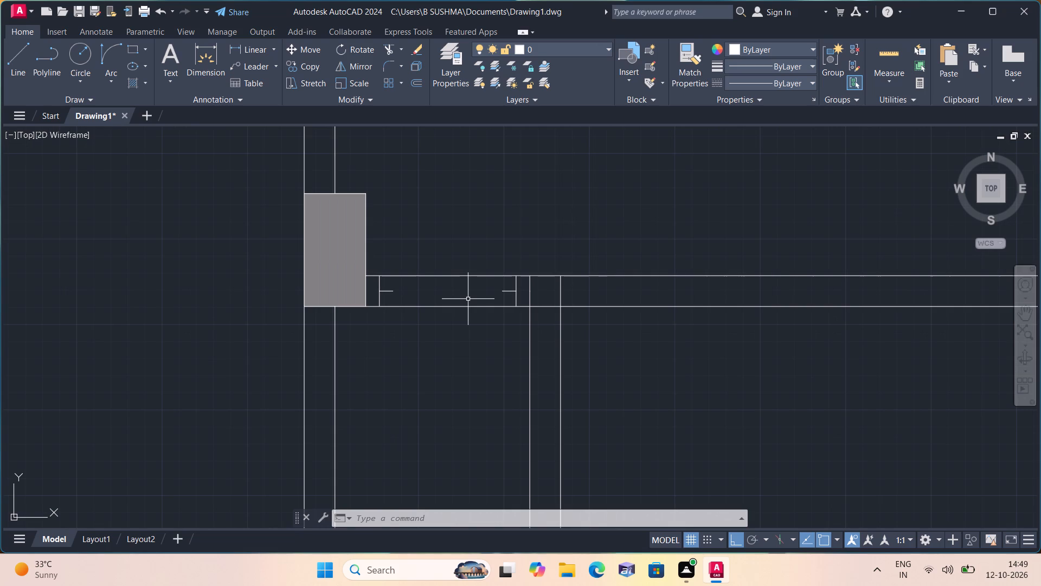
scroll(468, 299, "down", 1)
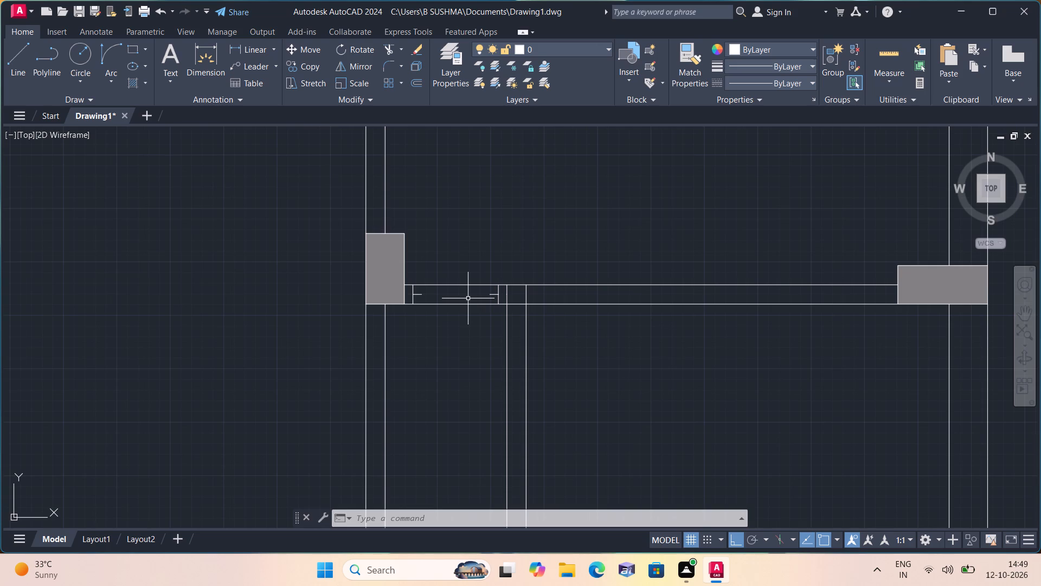
scroll(456, 302, "up", 1)
left_click(248, 49)
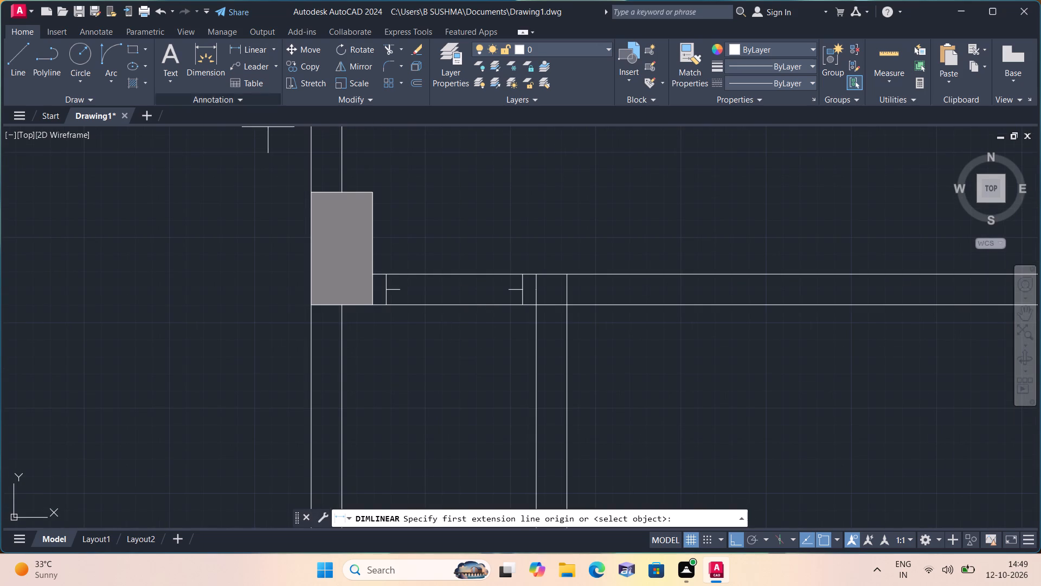
left_click(402, 291)
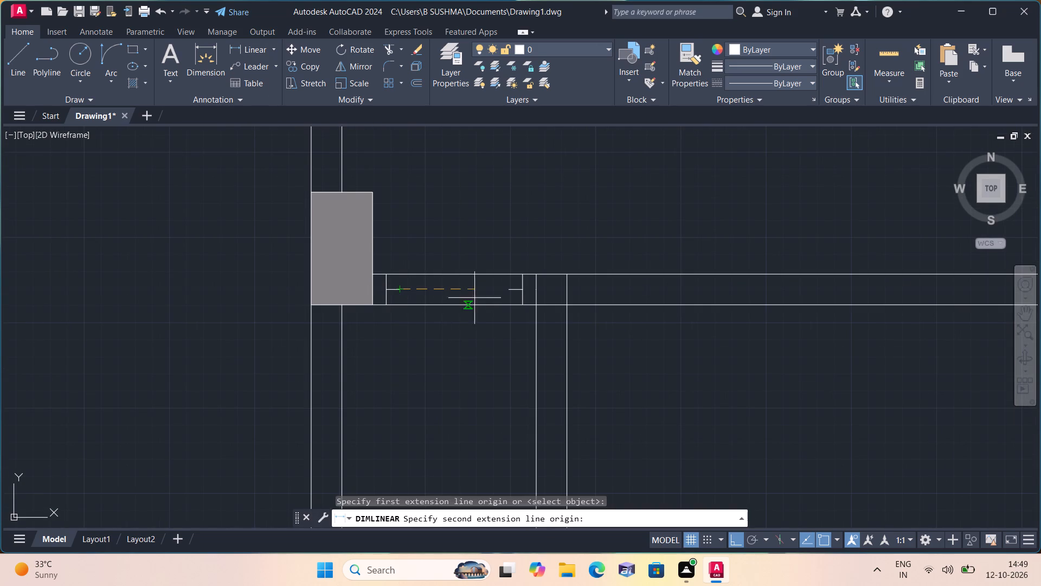
left_click(507, 290)
scroll(474, 324, "up", 1)
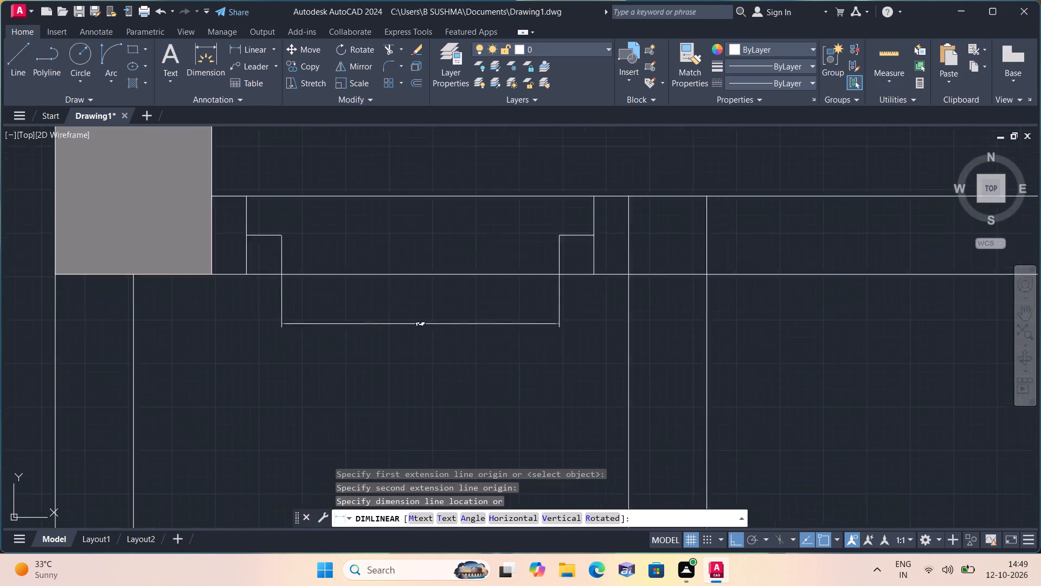
scroll(474, 324, "up", 2)
scroll(475, 333, "down", 4)
key("Escape")
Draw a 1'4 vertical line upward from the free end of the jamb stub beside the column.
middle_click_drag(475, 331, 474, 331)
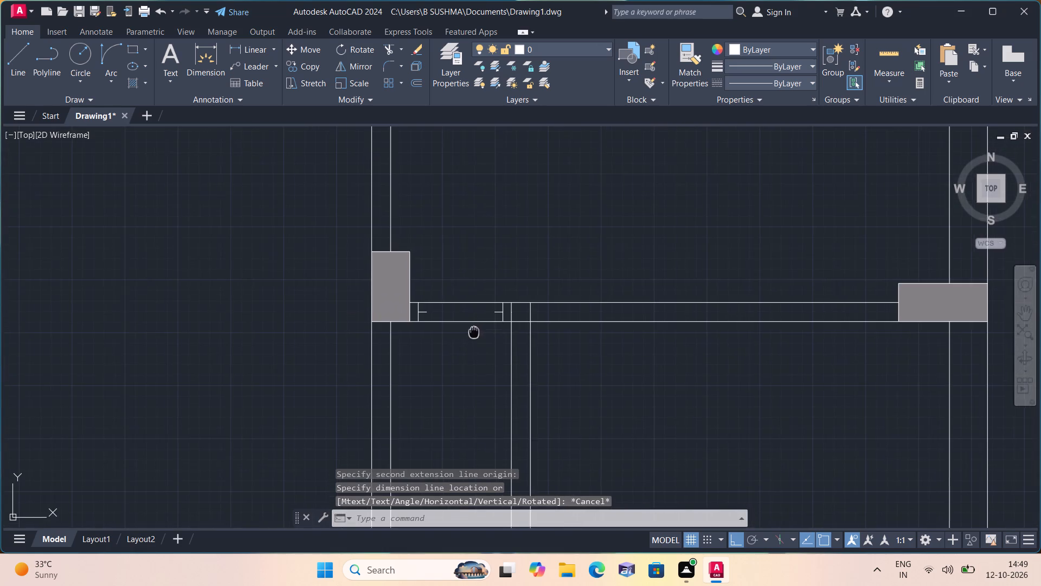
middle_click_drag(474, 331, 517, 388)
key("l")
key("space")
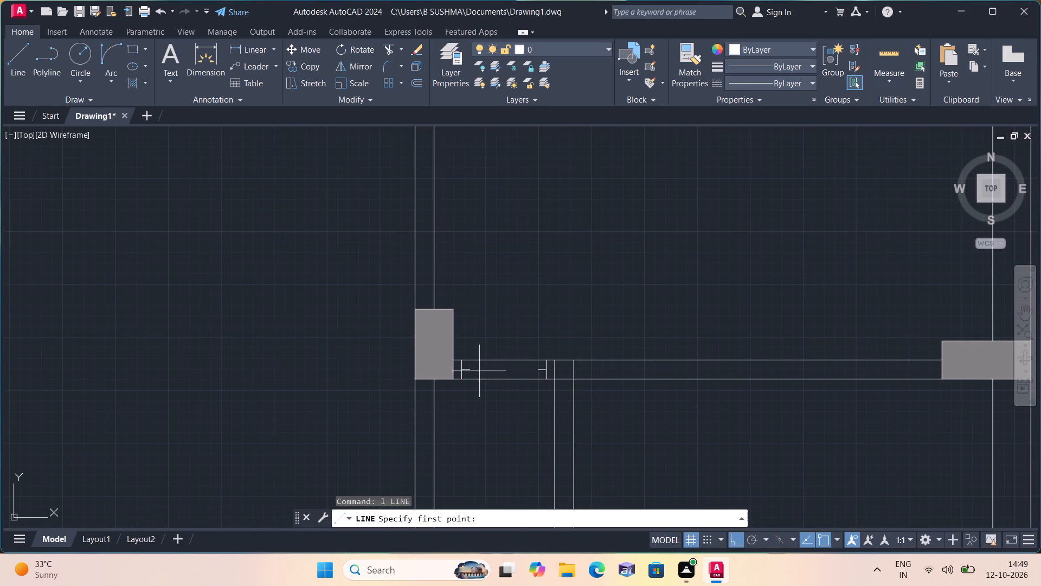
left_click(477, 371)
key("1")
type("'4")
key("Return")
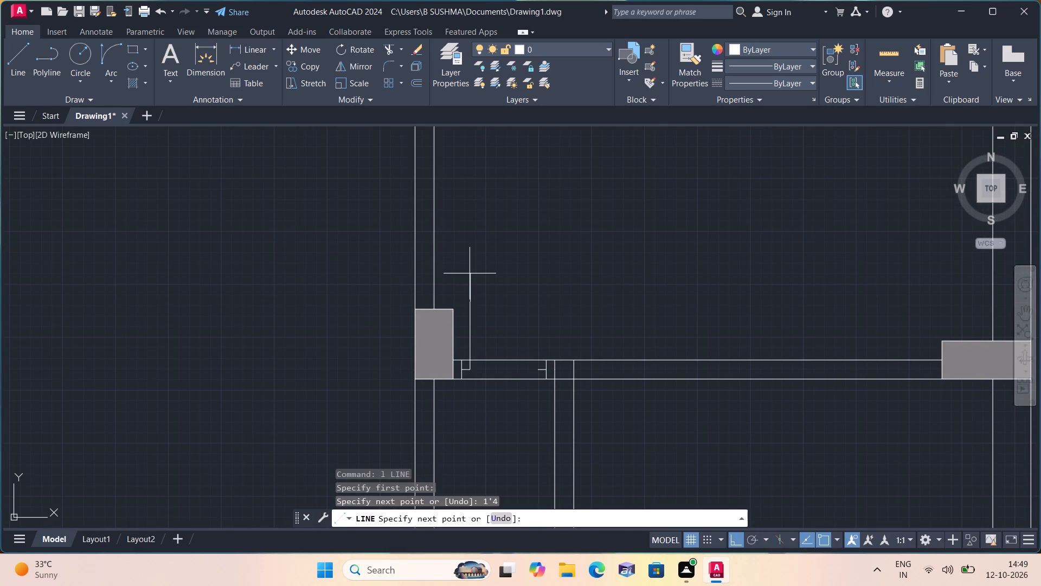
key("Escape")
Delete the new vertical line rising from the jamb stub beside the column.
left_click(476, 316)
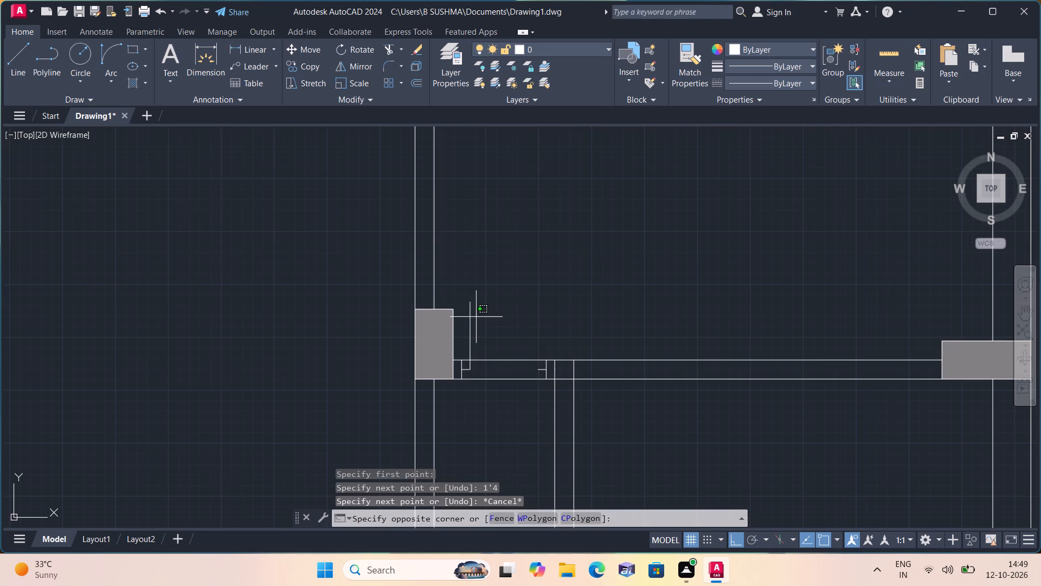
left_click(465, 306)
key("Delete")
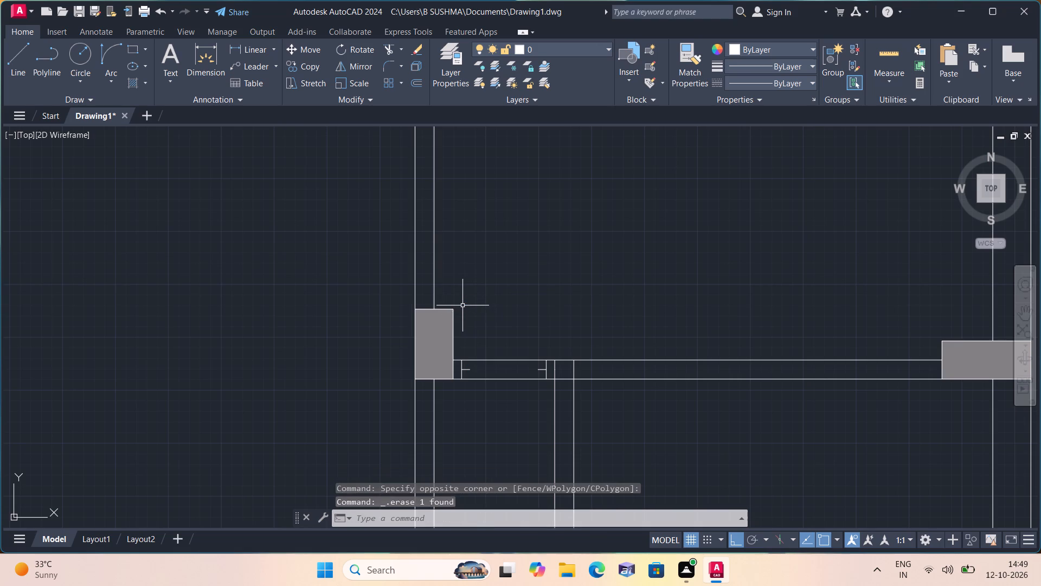
Draw a 1'4" vertical door leaf line upward from the free end of the jamb stub beside the column.
key("l")
key("space")
left_click(469, 370)
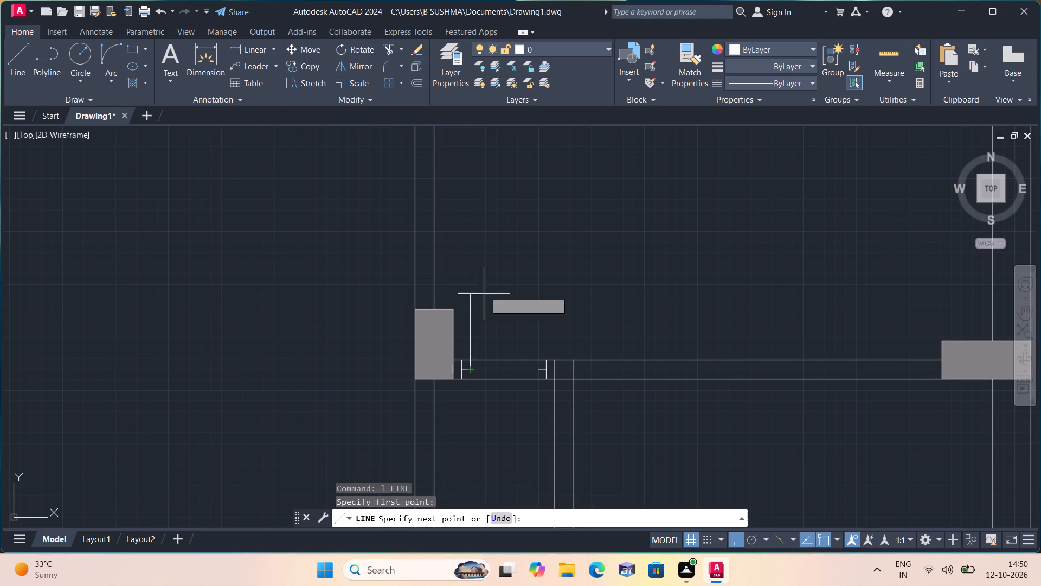
type("1'4")
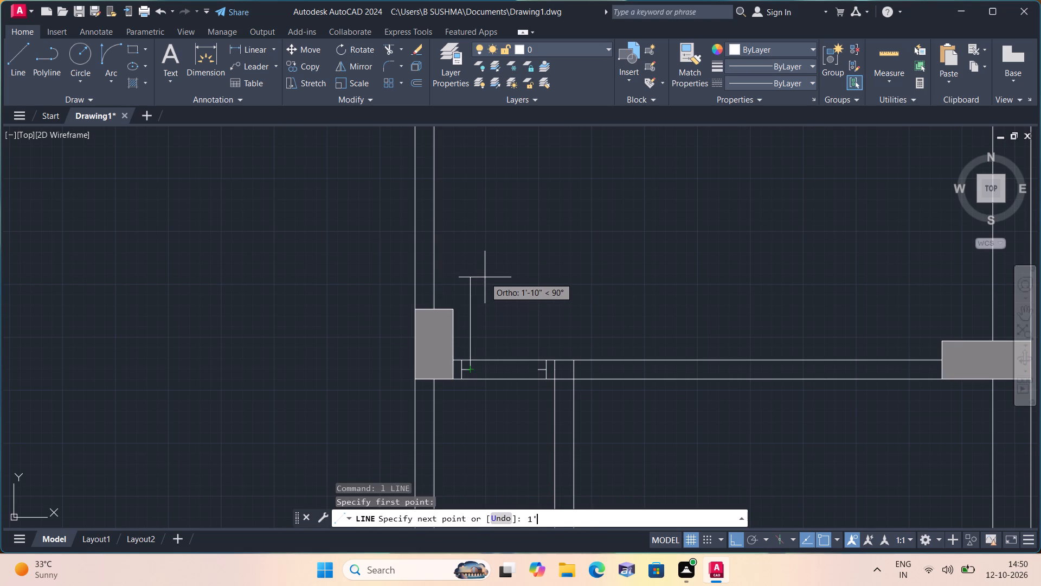
key("shift+quotedbl")
key("space")
key("Escape")
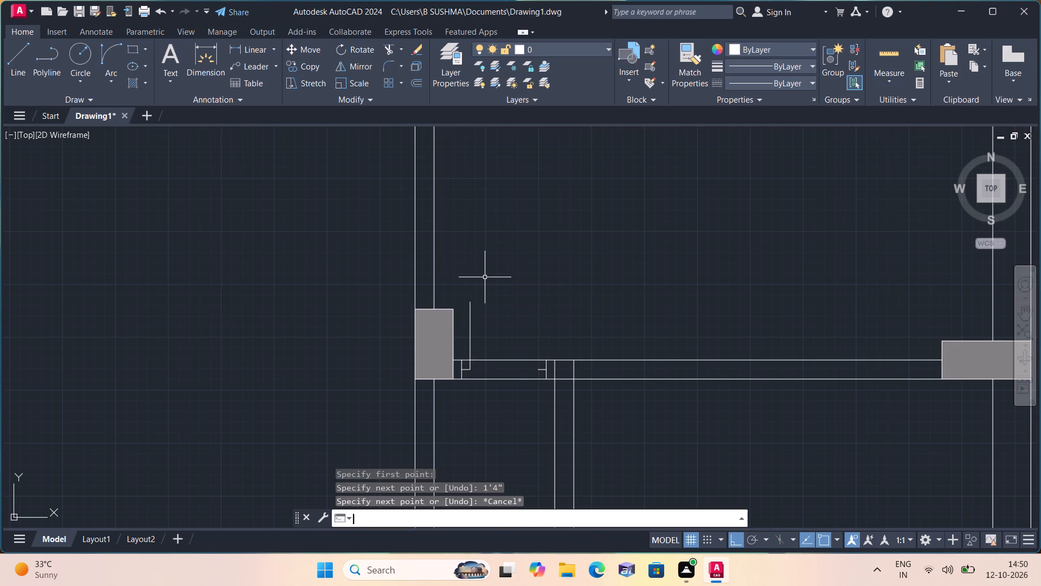
Draw the door swing with a Start, End, Direction arc from the leaf line's top to the opposite stub's free end, bulging outward.
left_click(106, 87)
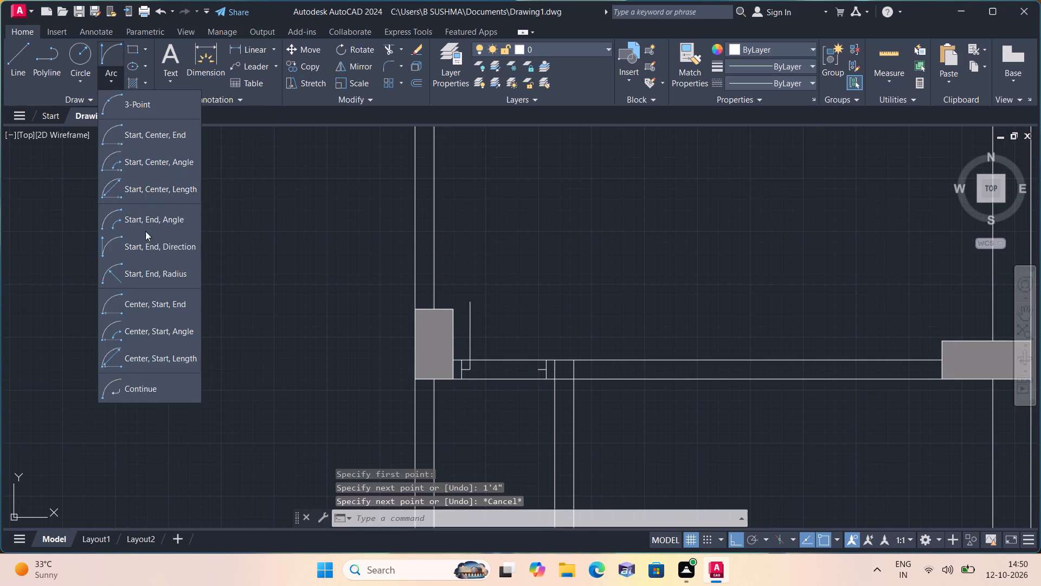
left_click(152, 254)
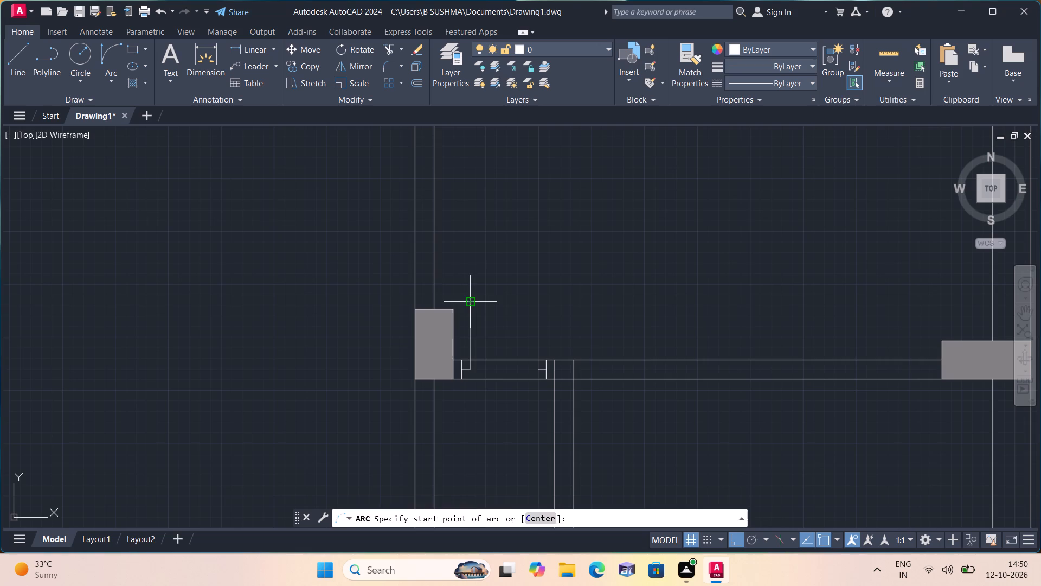
left_click(471, 301)
left_click(536, 371)
left_click(543, 279)
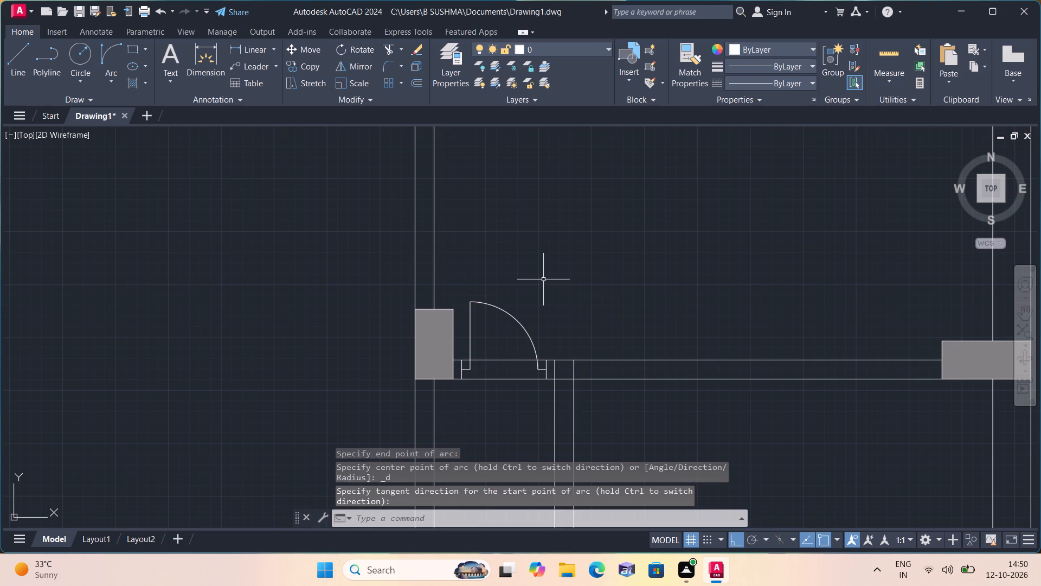
Offset the vertical door leaf line 1" toward the door opening to give the leaf its thickness.
scroll(543, 279, "down", 1)
type("offset 1\"")
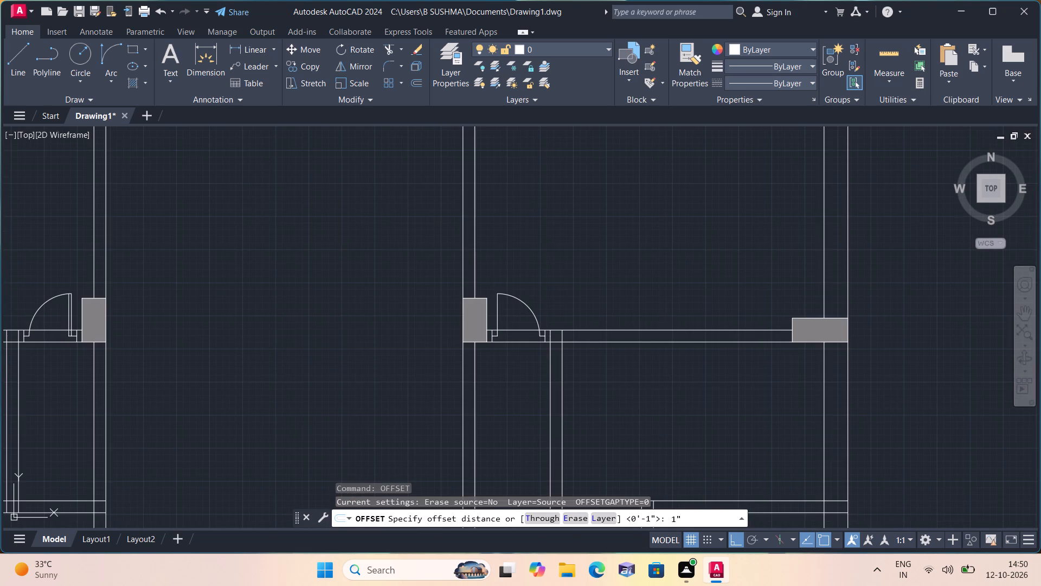
key("space")
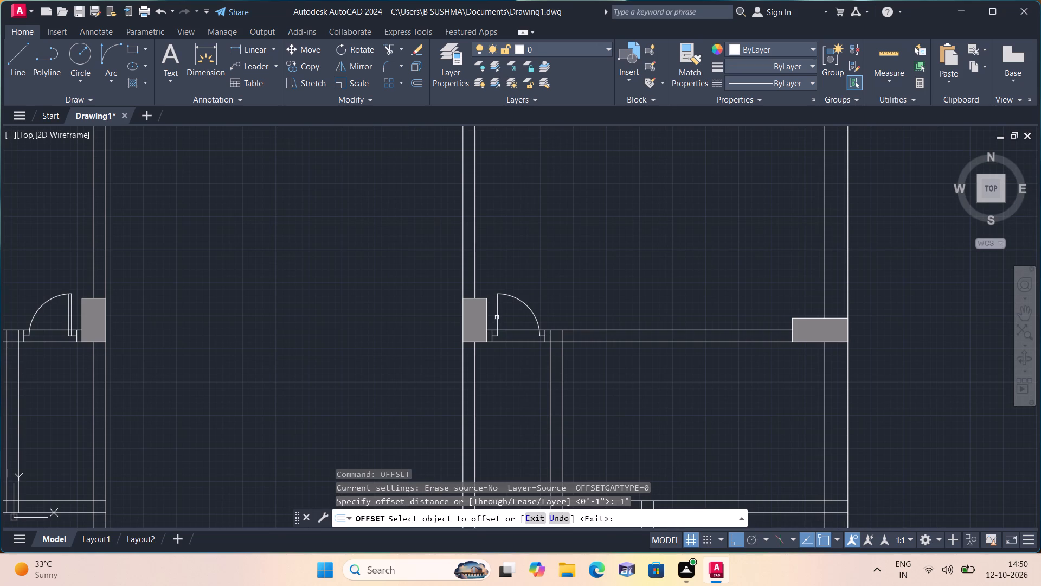
left_click(497, 317)
left_click(514, 322)
key("space")
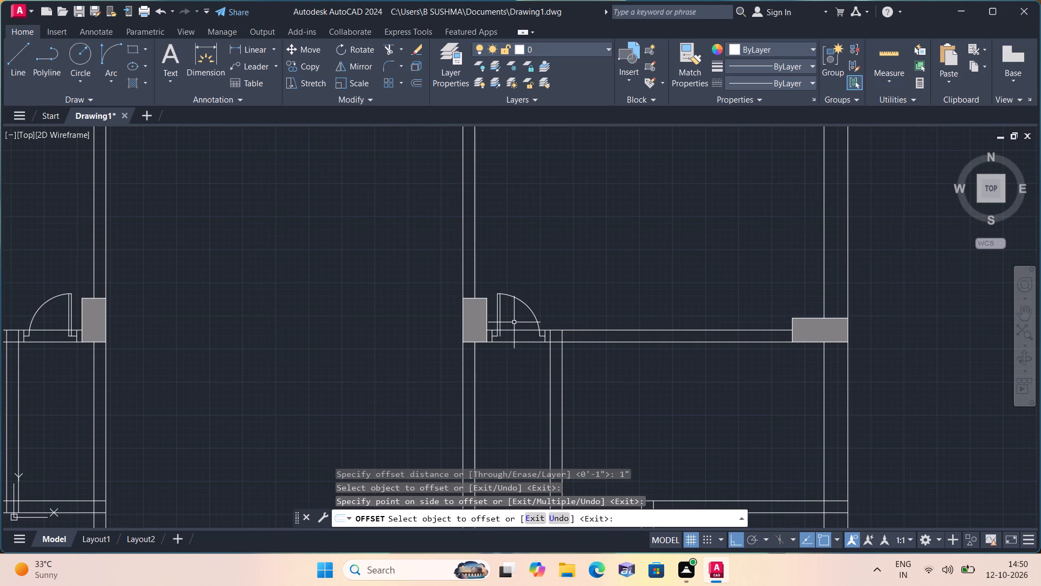
Draw a short horizontal line closing the bottom of the door leaf between its two vertical lines.
key("l")
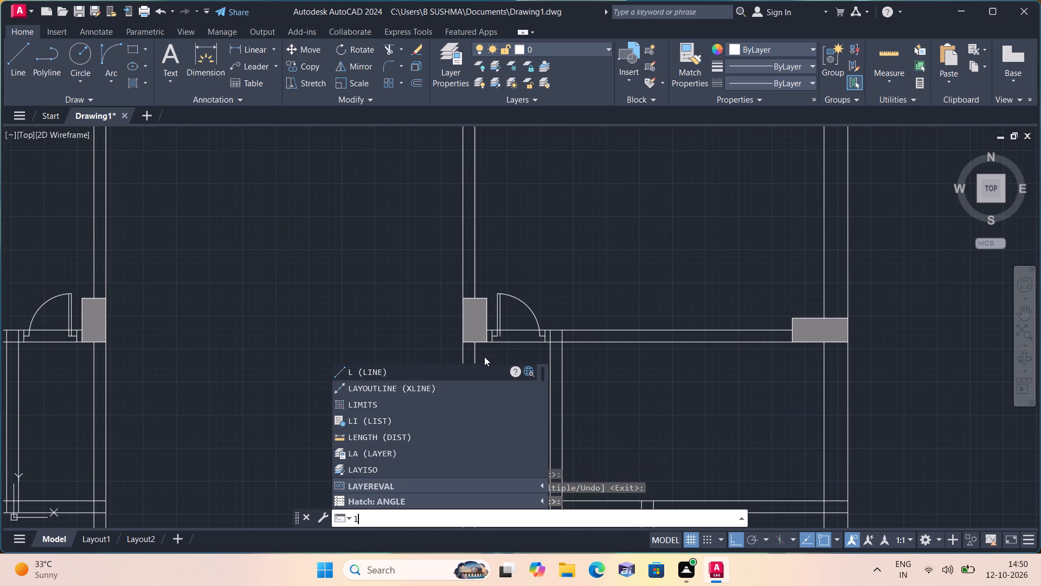
key("space")
scroll(512, 346, "up", 3)
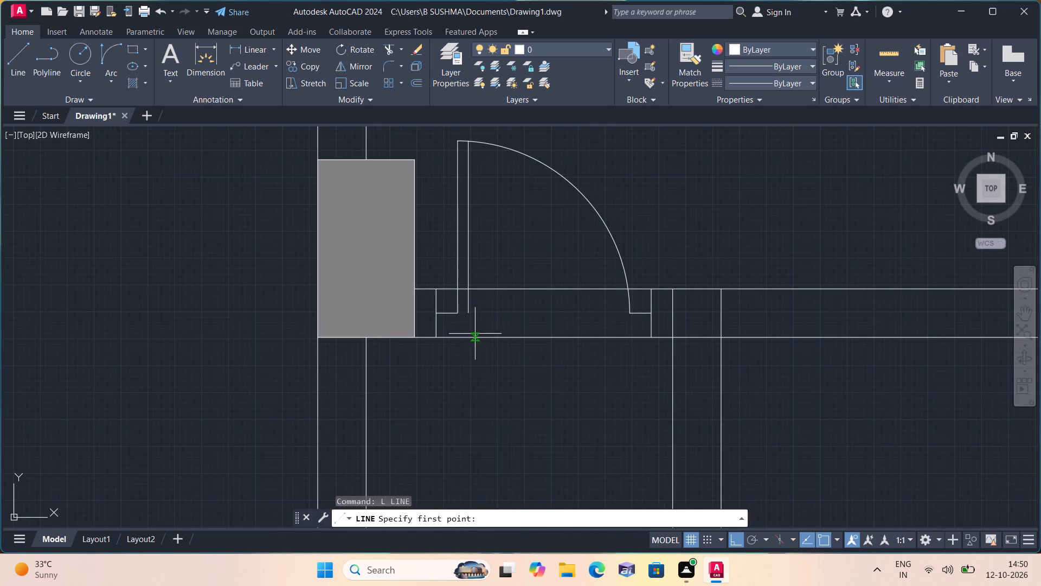
left_click(453, 316)
left_click(469, 313)
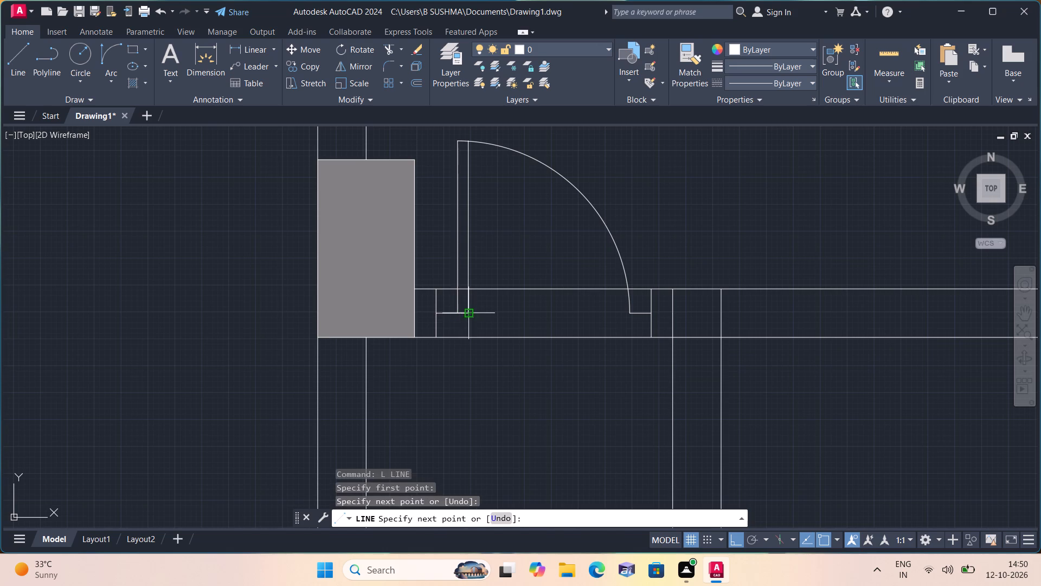
key("space")
Draw a short vertical jamb line across the left unit's lower horizontal wall, between the outer wall and the partition.
scroll(468, 307, "down", 6)
scroll(341, 364, "up", 3)
middle_click_drag(340, 364, 458, 334)
scroll(592, 370, "down", 1)
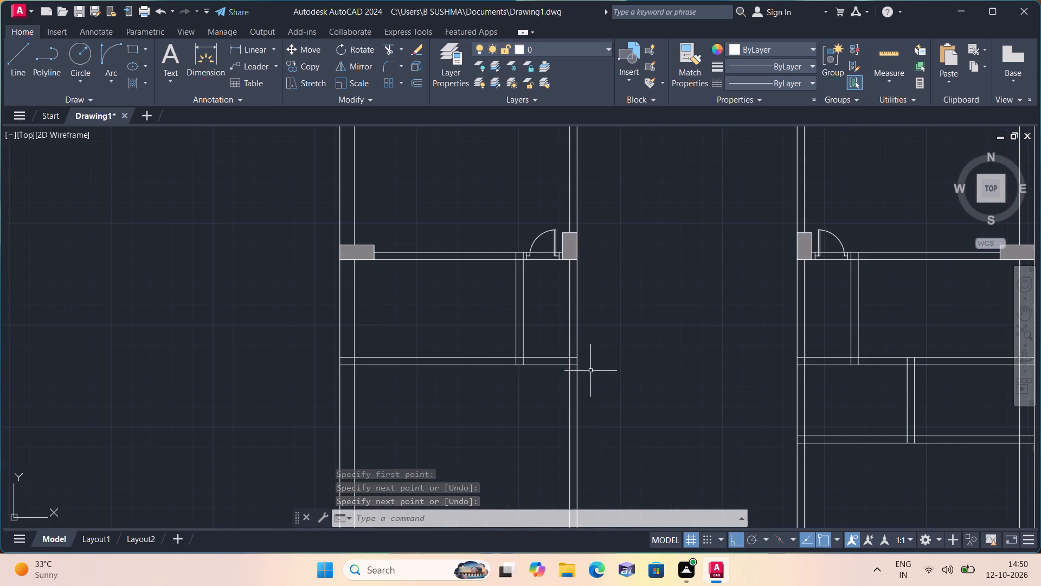
middle_click_drag(592, 375, 564, 364)
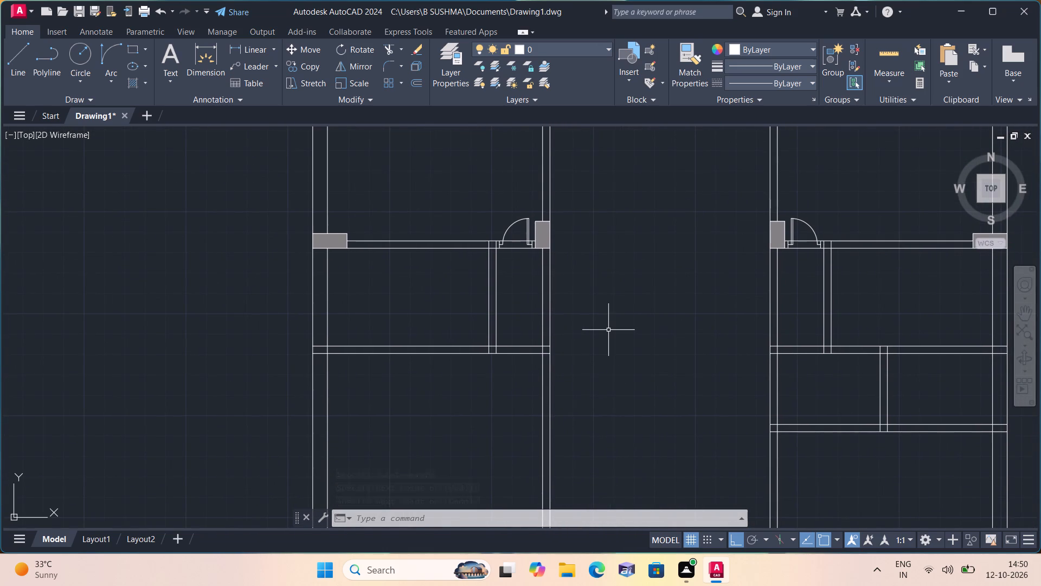
scroll(608, 330, "down", 1)
scroll(608, 330, "up", 1)
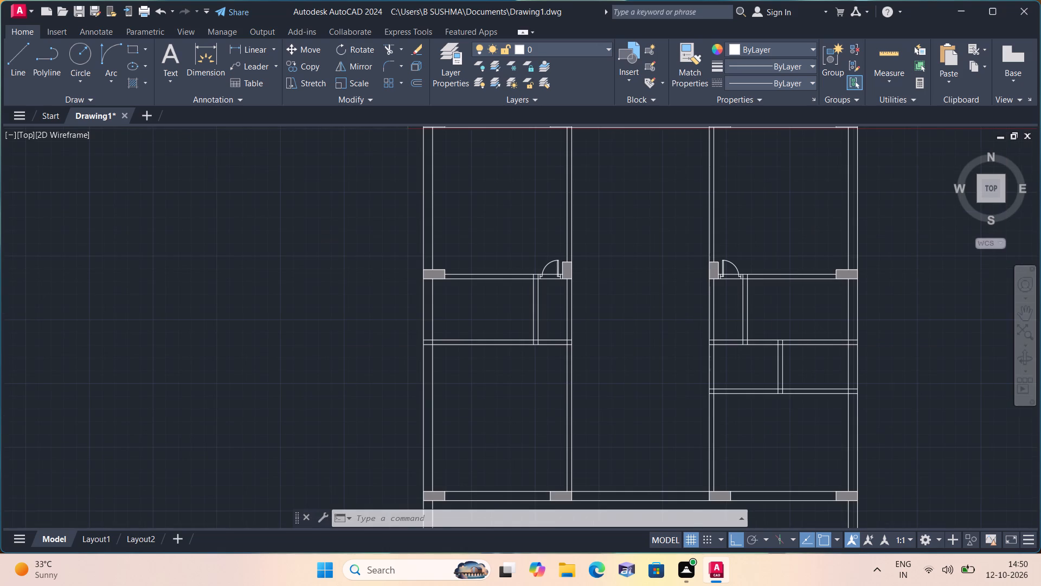
scroll(517, 349, "up", 1)
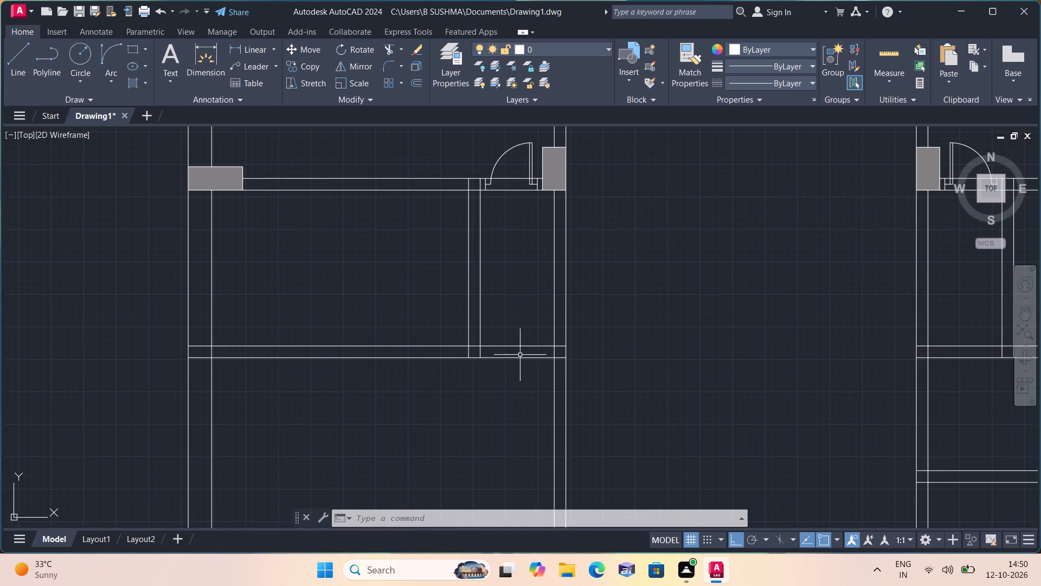
middle_click(507, 360)
middle_click_drag(270, 351, 277, 343)
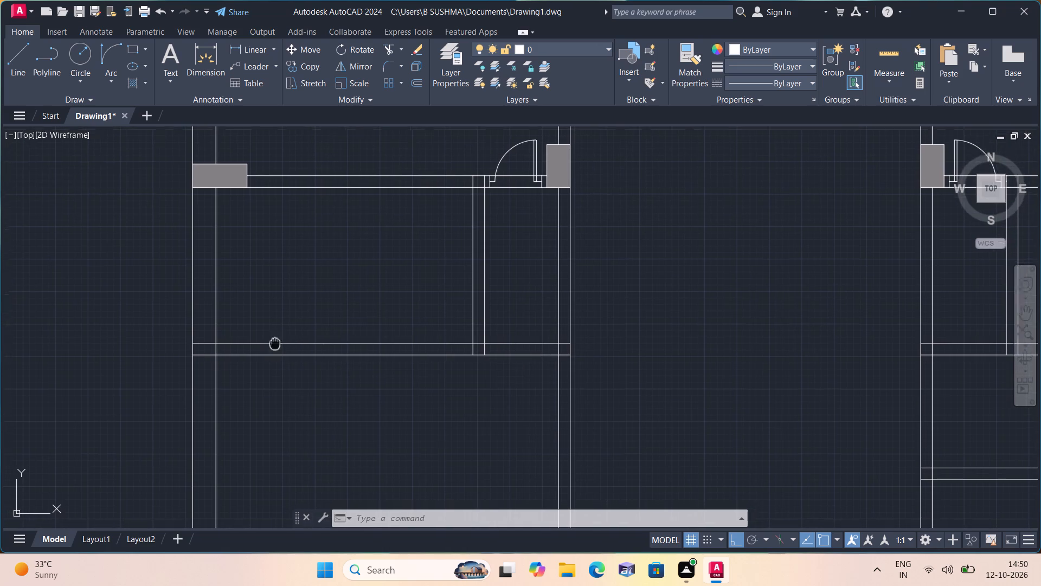
middle_click_drag(277, 343, 351, 336)
key("l")
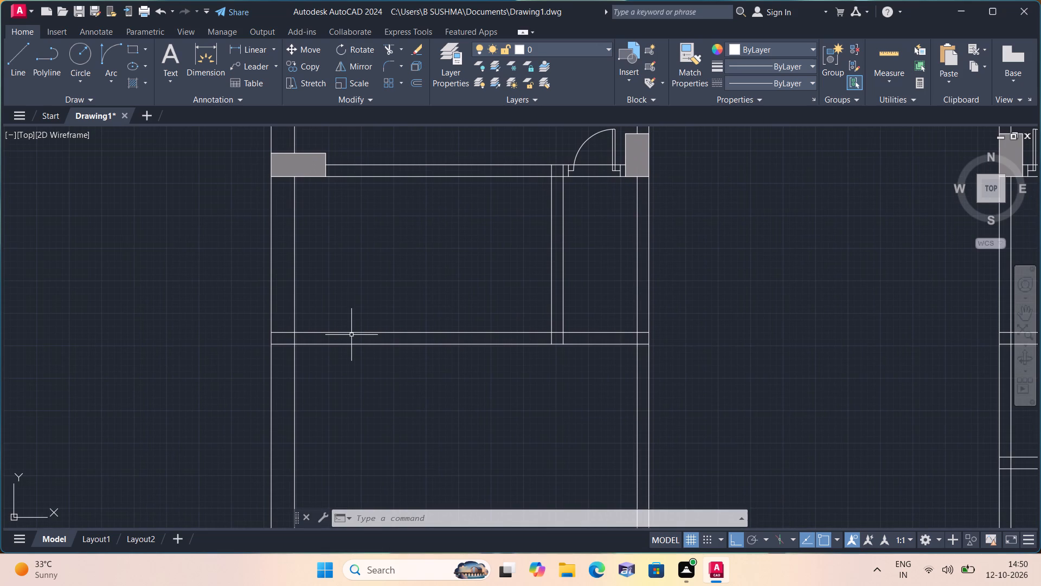
key("space")
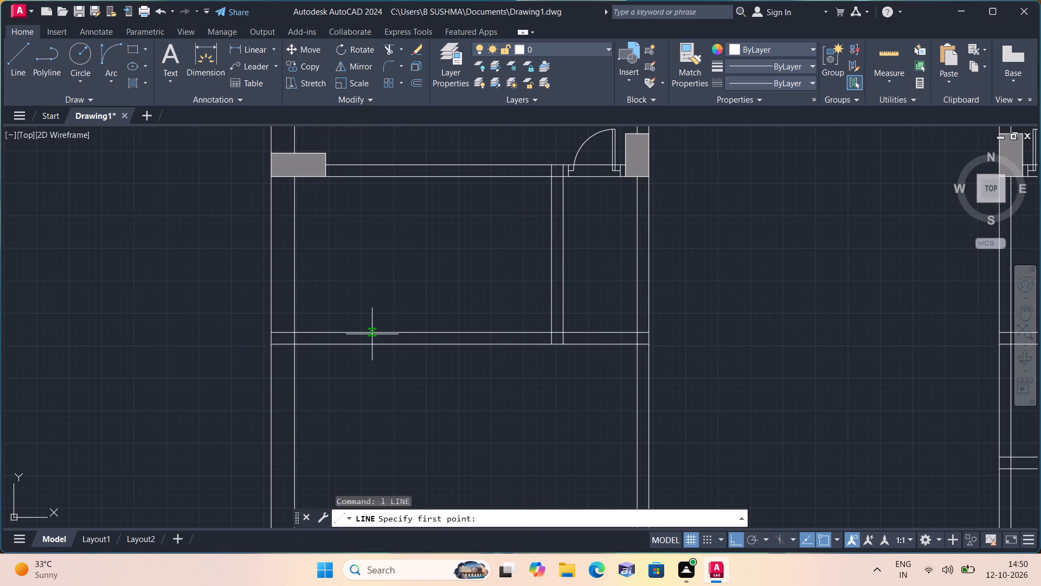
left_click(372, 334)
left_click(371, 348)
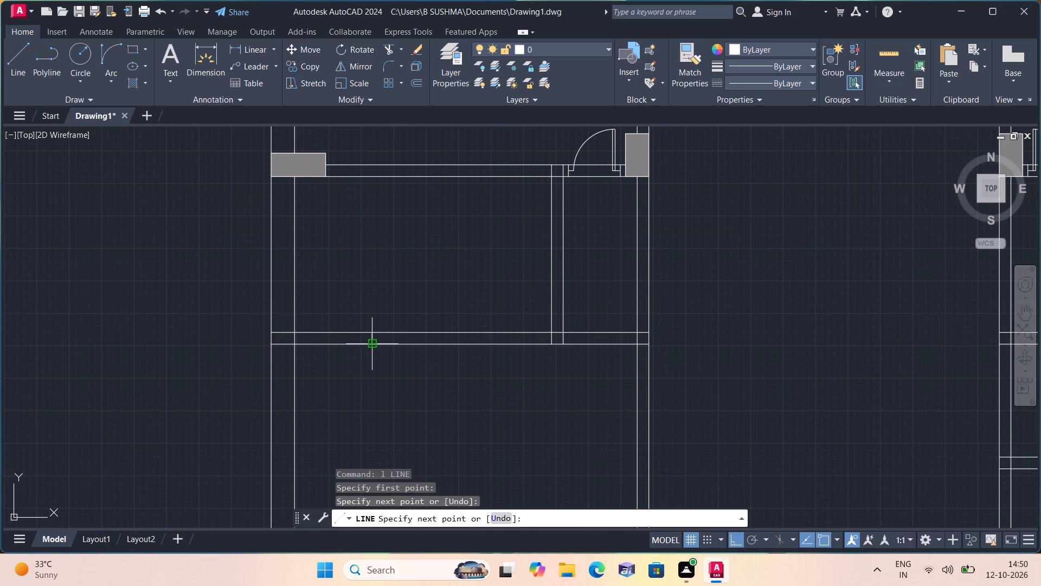
scroll(365, 341, "up", 2)
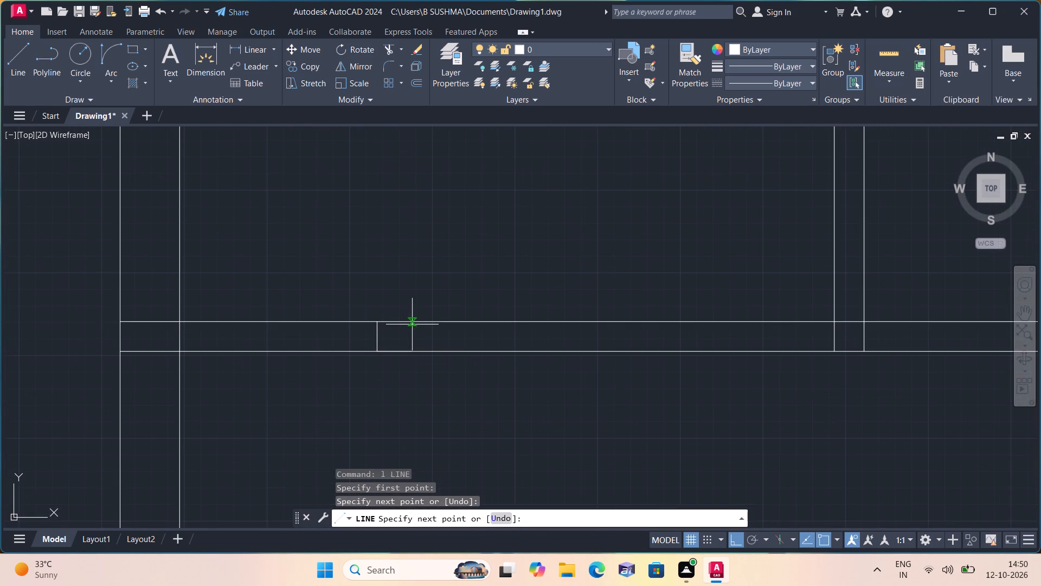
key("space")
Draw consecutive horizontal line segments of 2", 2' and 2" from the jamb line's midpoint along the wall toward the partition.
key("space")
left_click(378, 337)
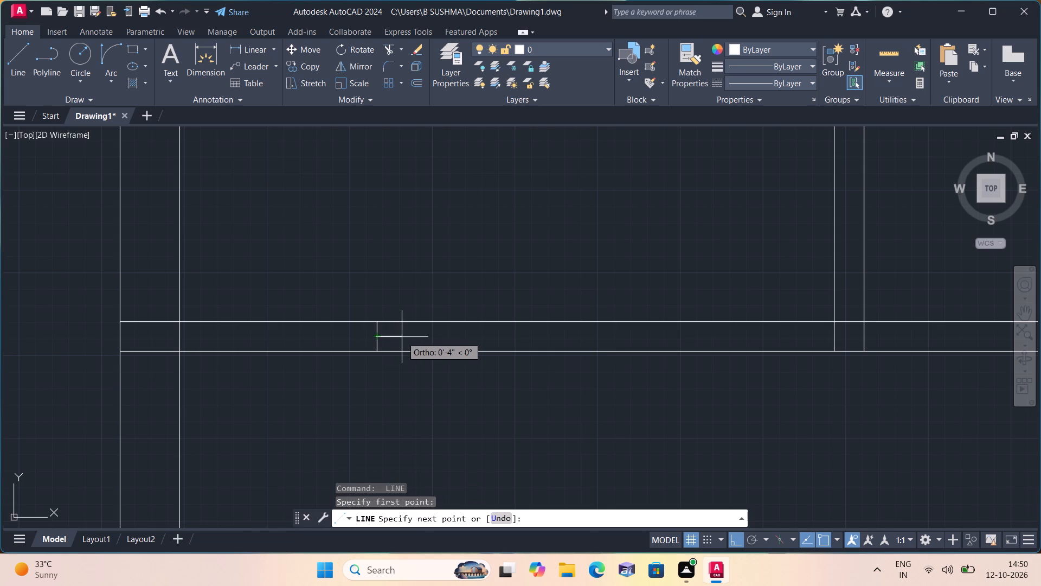
type("2\"")
key("space")
scroll(402, 337, "up", 1)
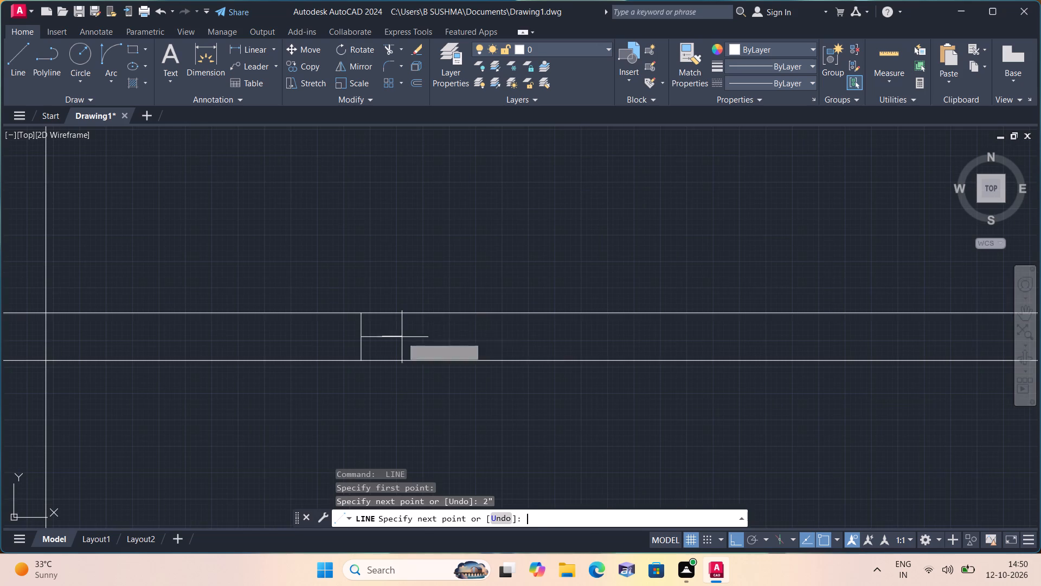
type("2'")
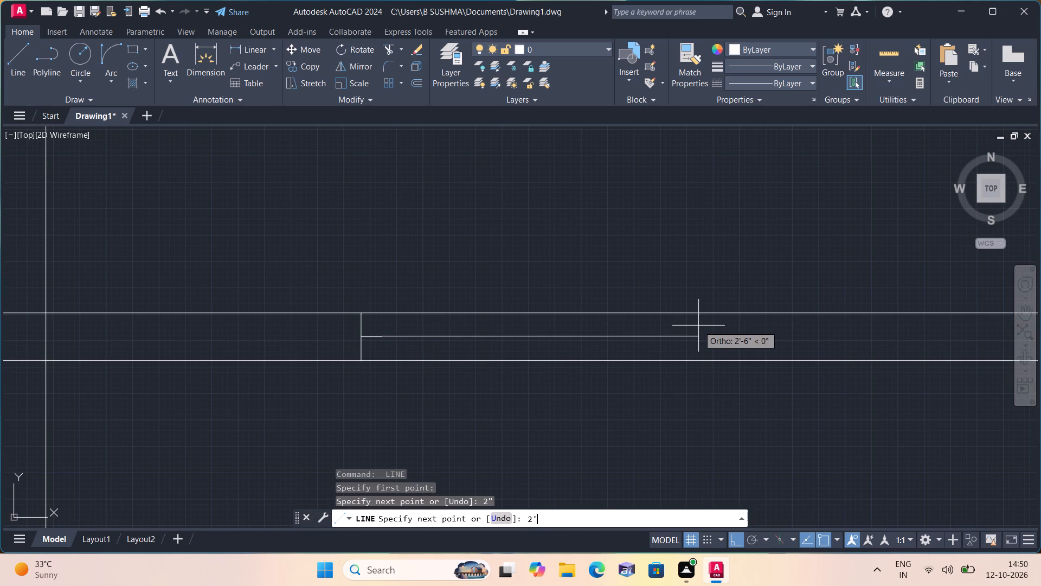
key("space")
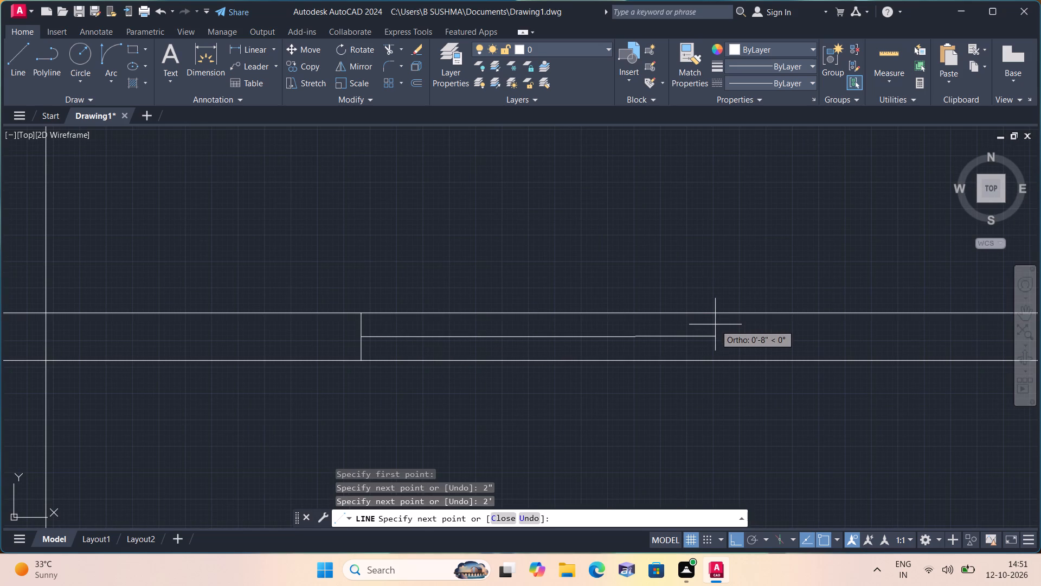
type("2\"")
key("space")
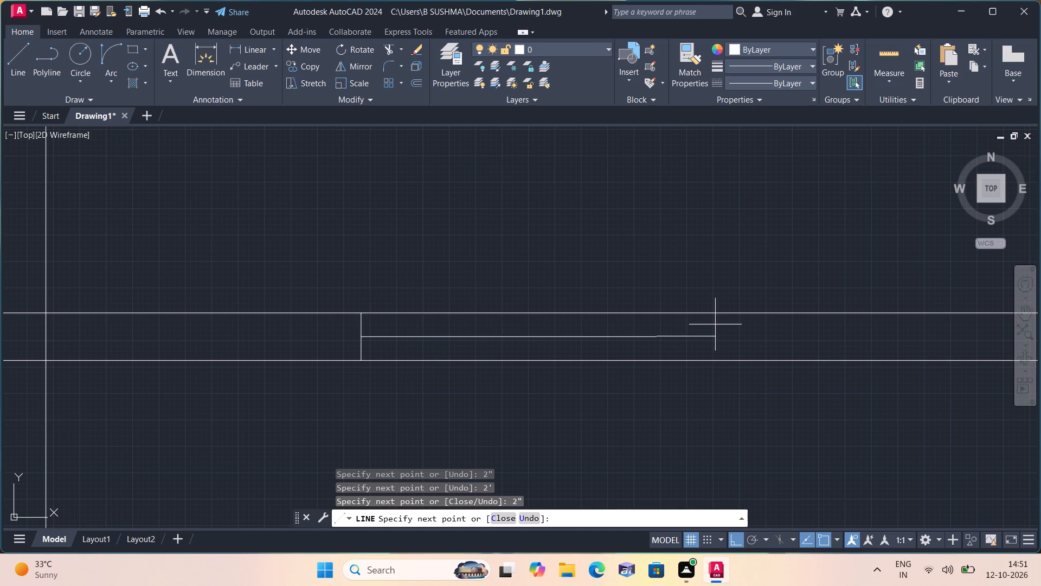
Draw the opposite jamb from the last 2" segment's end, with one line to each face of the wall.
left_click(654, 314)
key("space")
key("space")
left_click(658, 338)
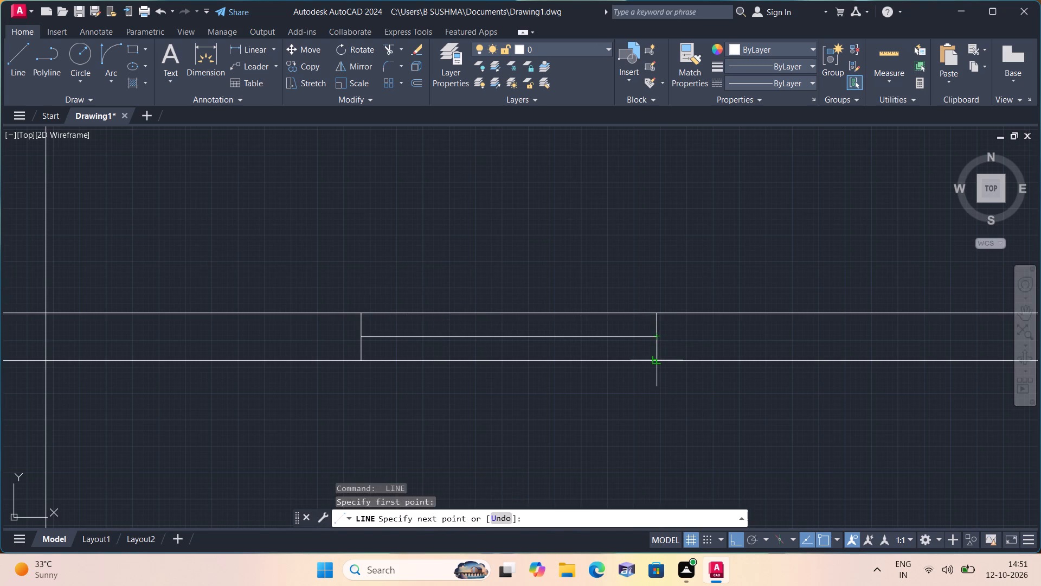
left_click(656, 359)
key("space")
Delete the middle 2' segment between the two 2" jamb stubs.
left_click(619, 338)
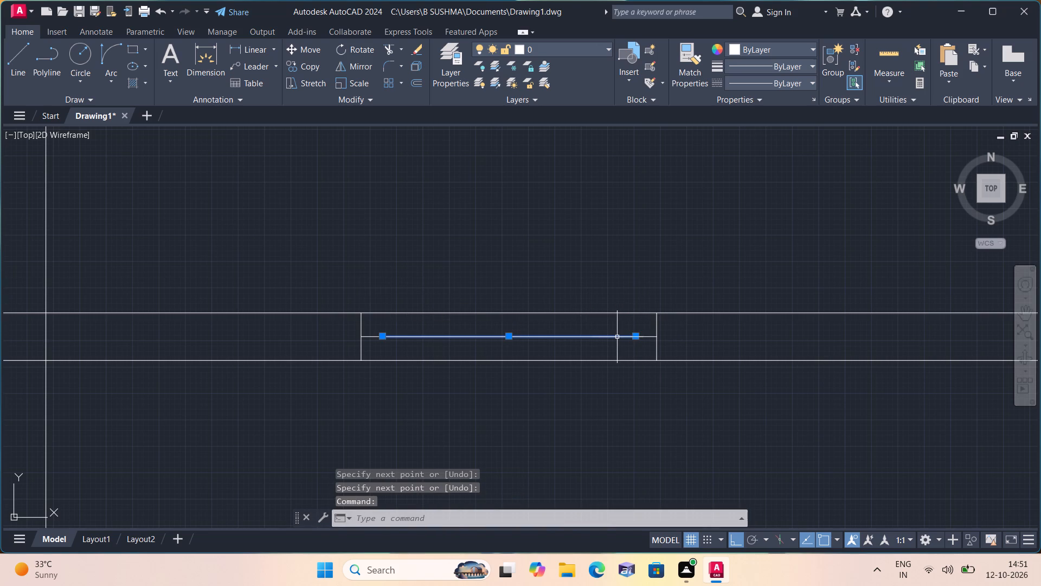
key("Delete")
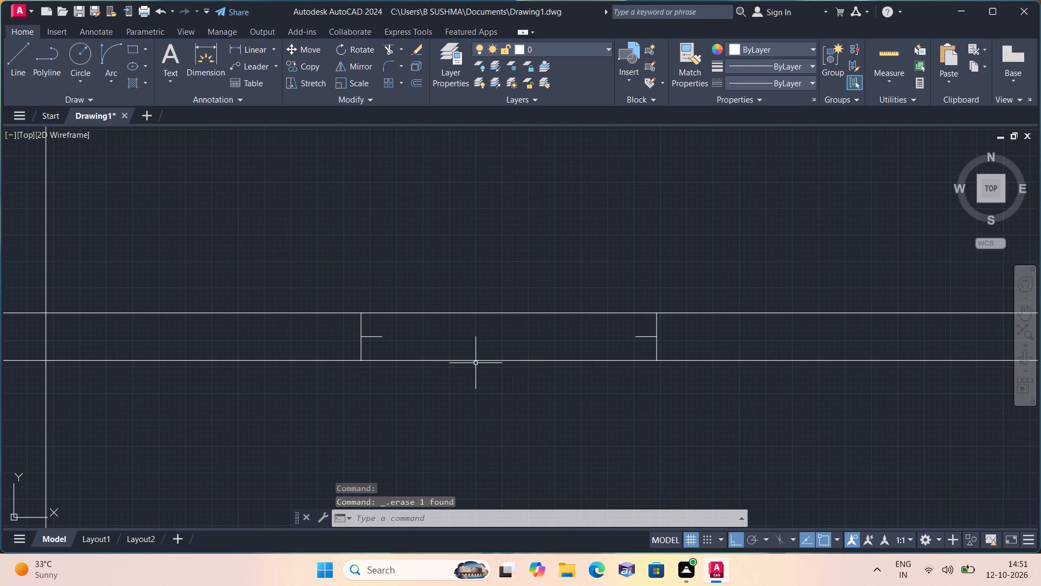
Draw a 2' vertical door leaf line upward from the free end of the jamb stub nearer the outer wall.
key("l")
key("space")
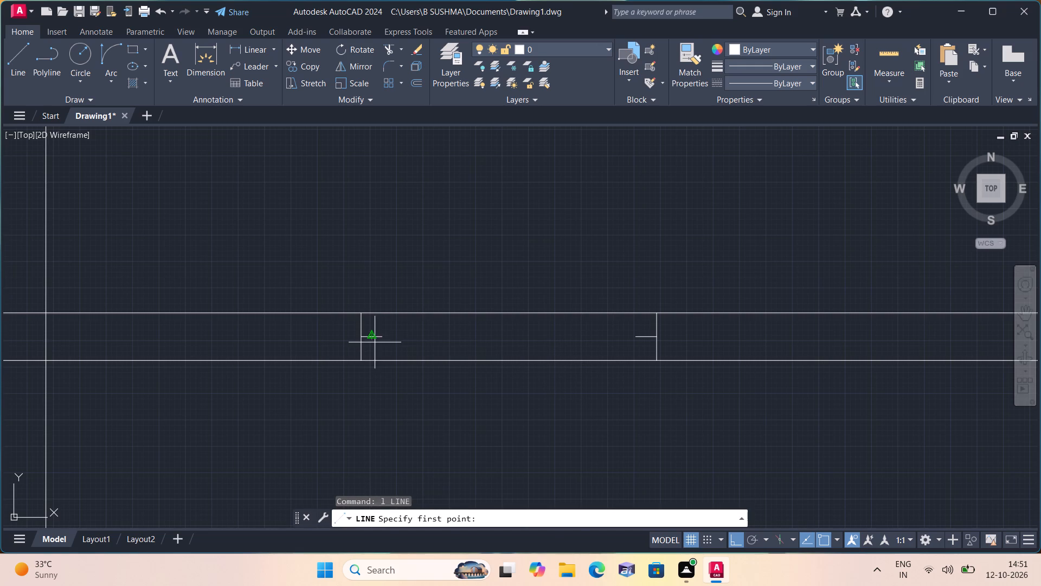
left_click(383, 339)
type("2'")
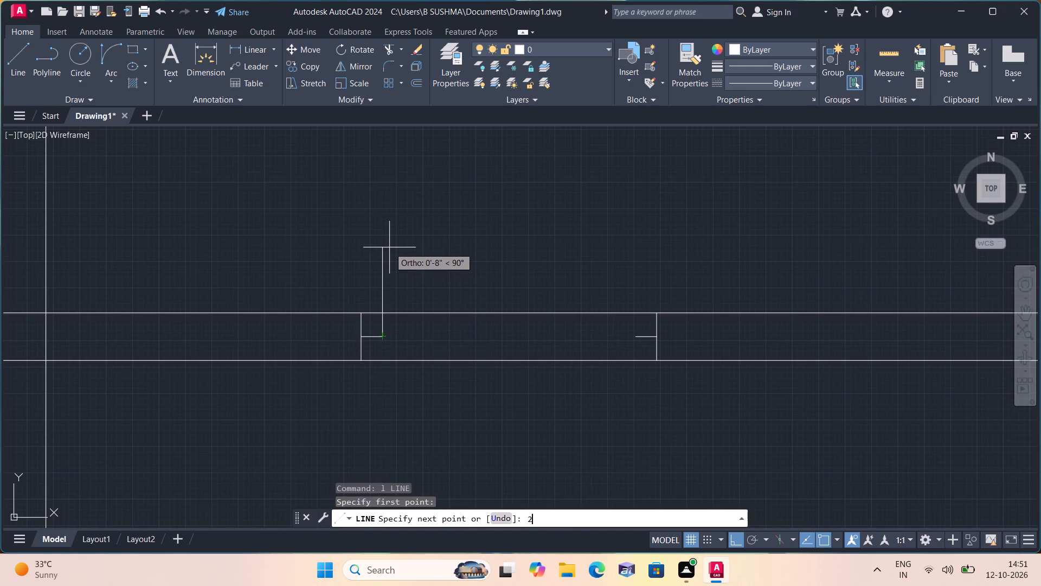
key("space")
key("Escape")
Draw the door swing with a Start, End, Direction arc from the leaf line's top to the opposite stub's free end, bulging outward.
scroll(294, 223, "down", 3)
middle_click_drag(284, 238, 302, 259)
scroll(302, 251, "up", 1)
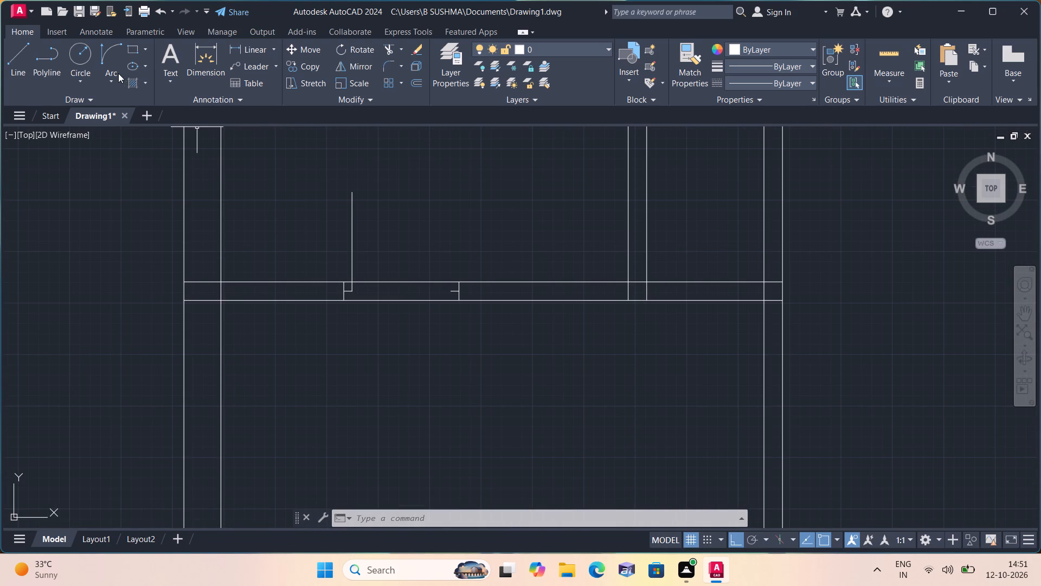
left_click(105, 80)
left_click(163, 246)
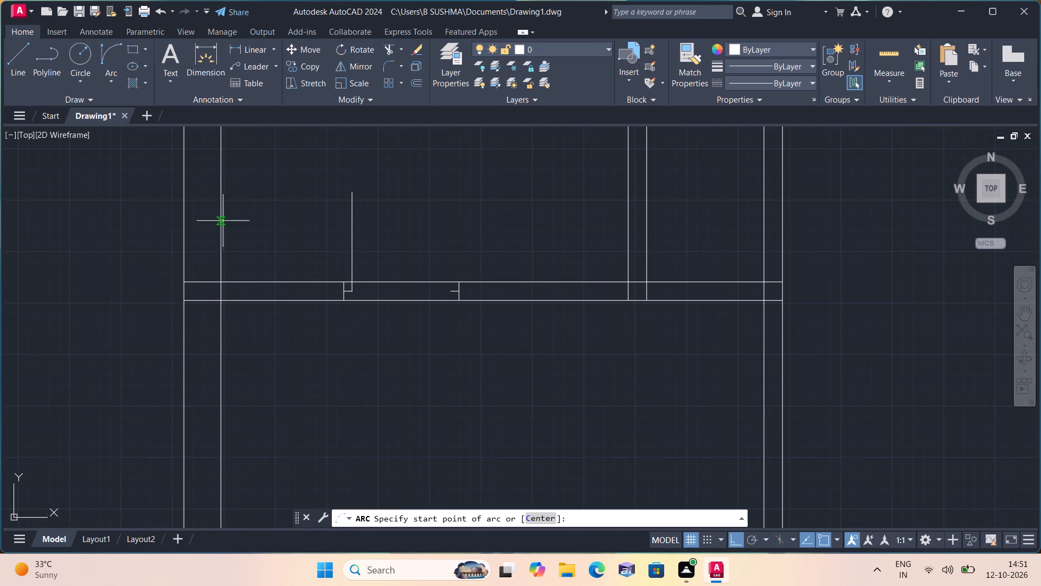
left_click(350, 192)
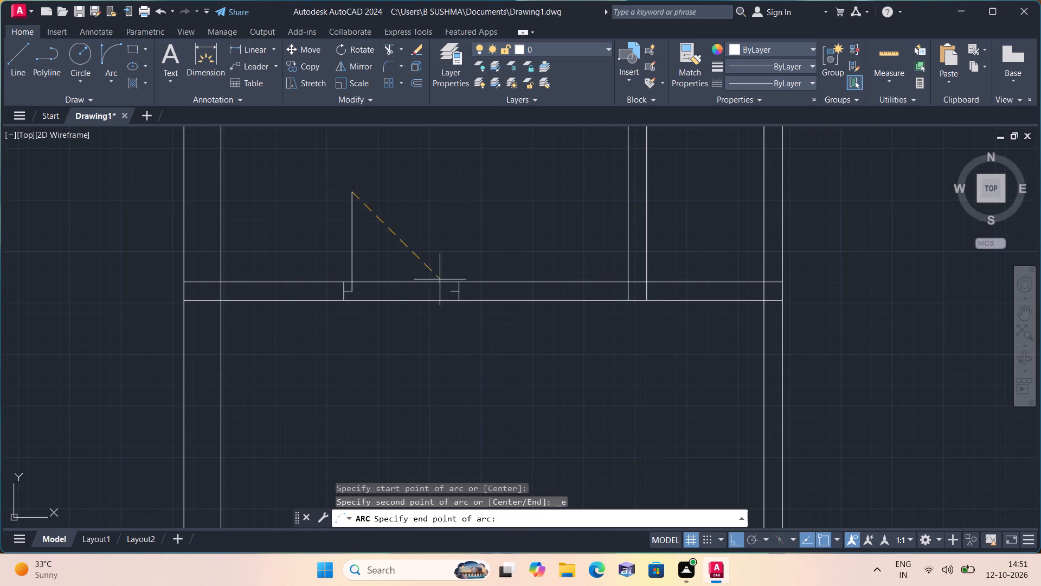
left_click(452, 288)
left_click(453, 232)
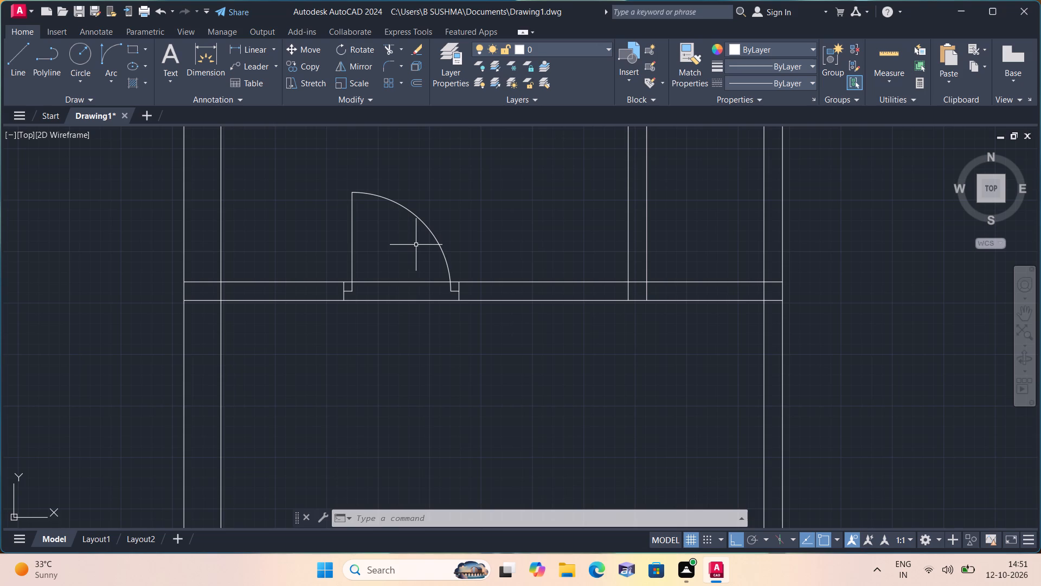
Offset the vertical door leaf line 1" toward the door opening to give the leaf its thickness.
key("o")
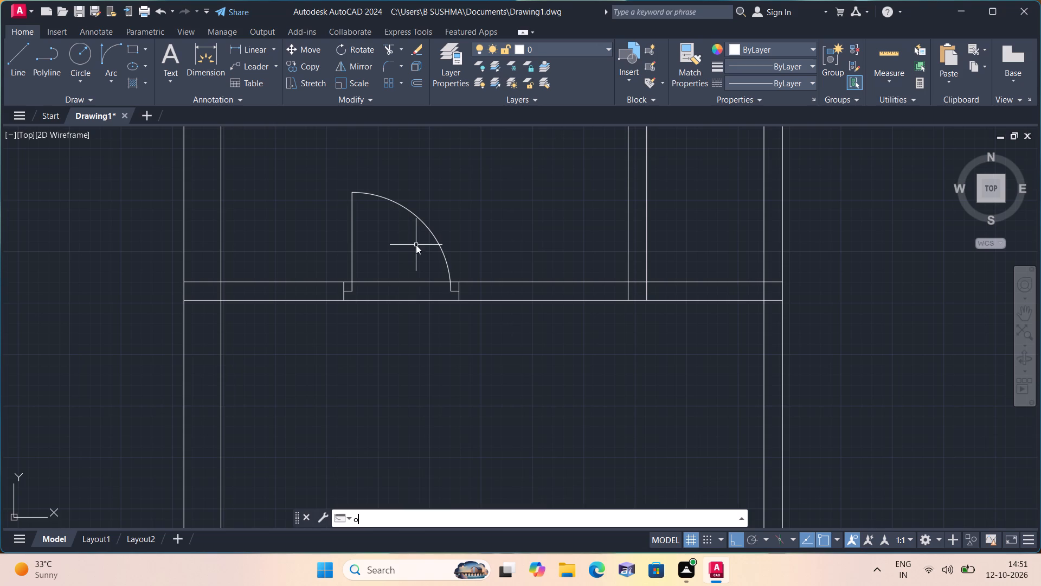
type("ff")
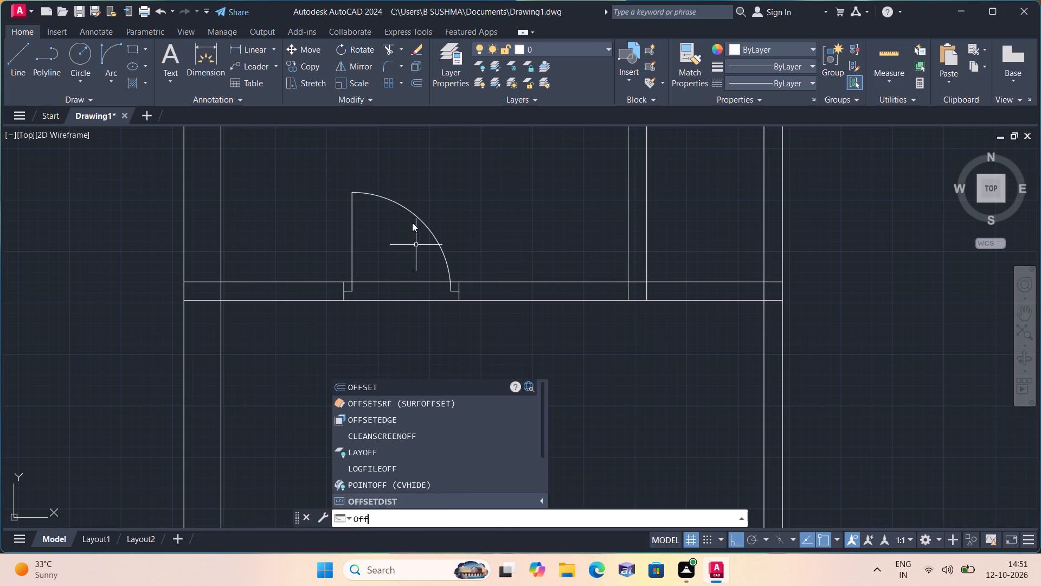
key("space")
key("1")
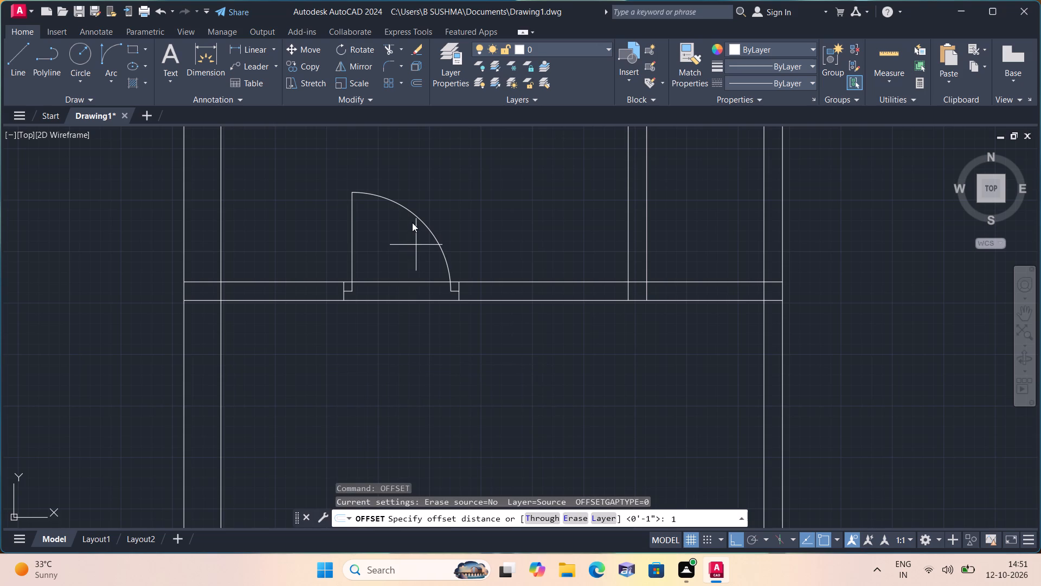
type("\"")
key("space")
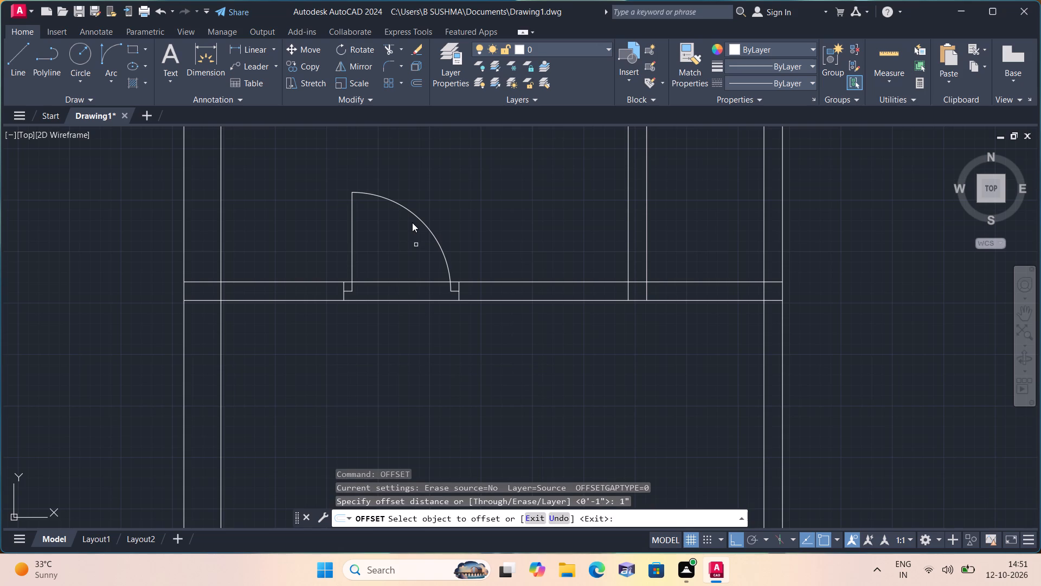
left_click(352, 230)
left_click(382, 246)
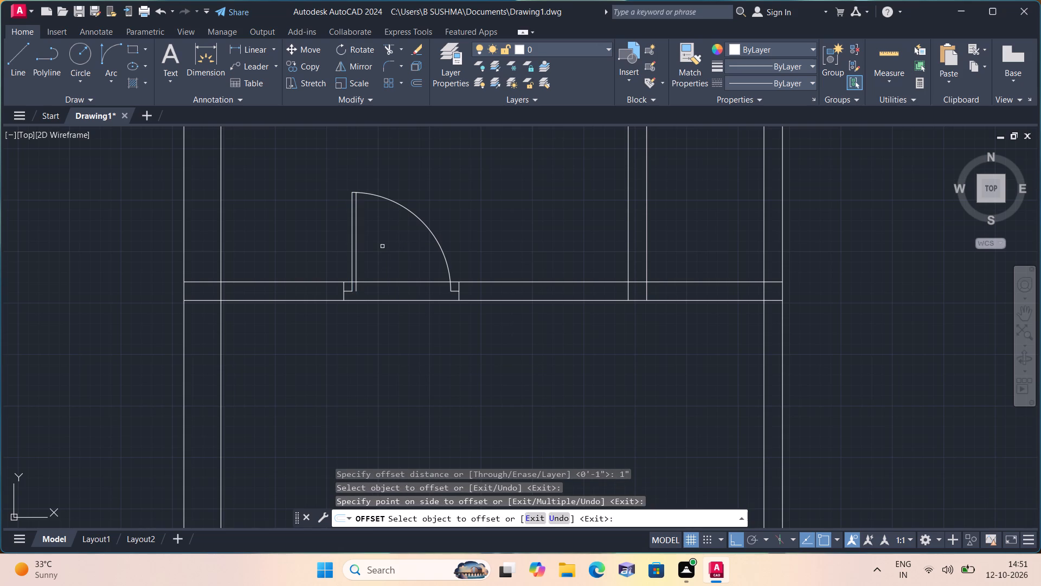
key("space")
Draw a short horizontal line closing the bottom of the door leaf between its two vertical lines.
type("l")
key("space")
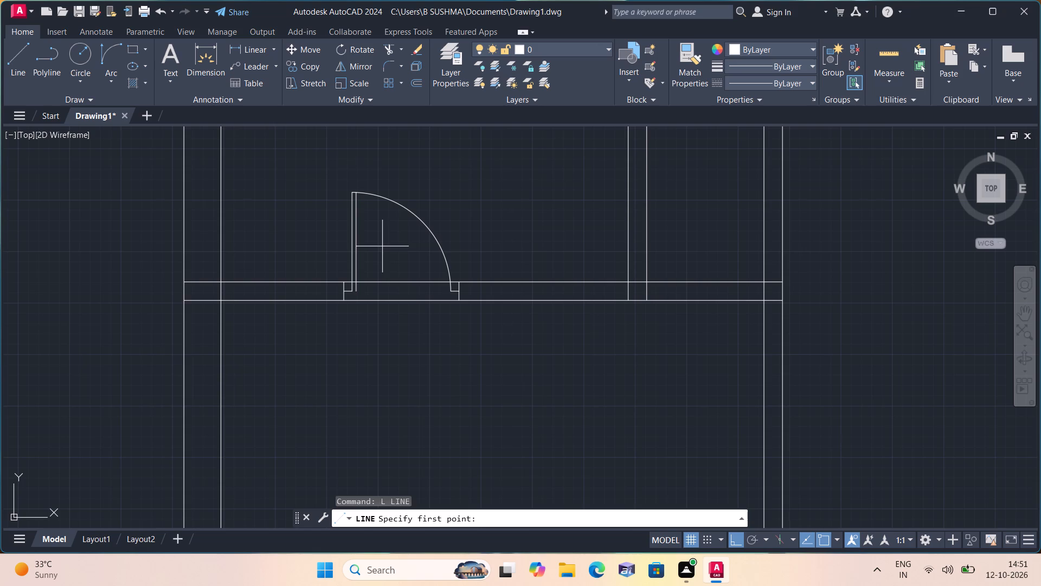
scroll(354, 291, "up", 2)
left_click(351, 290)
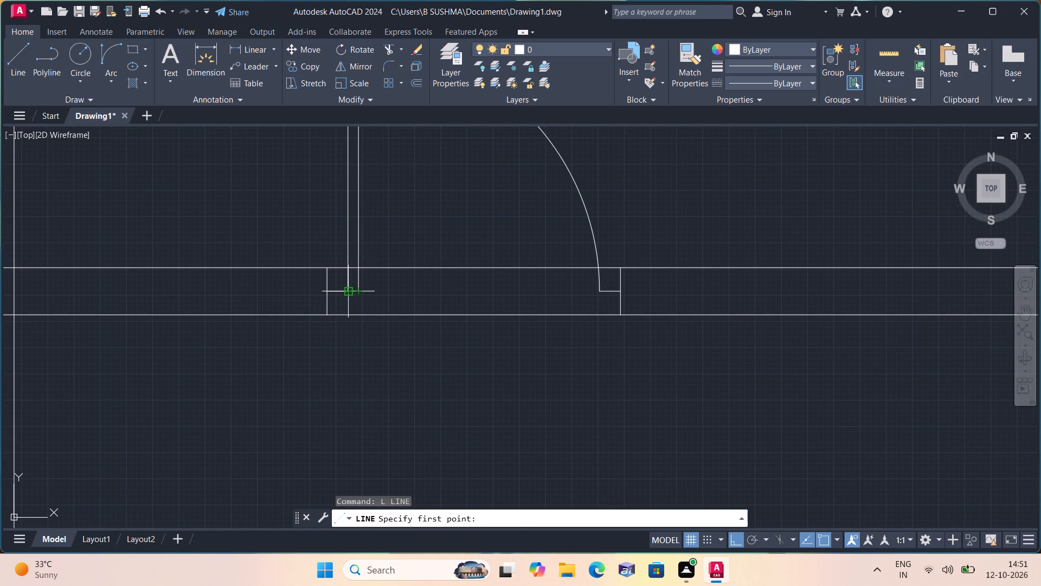
left_click(361, 290)
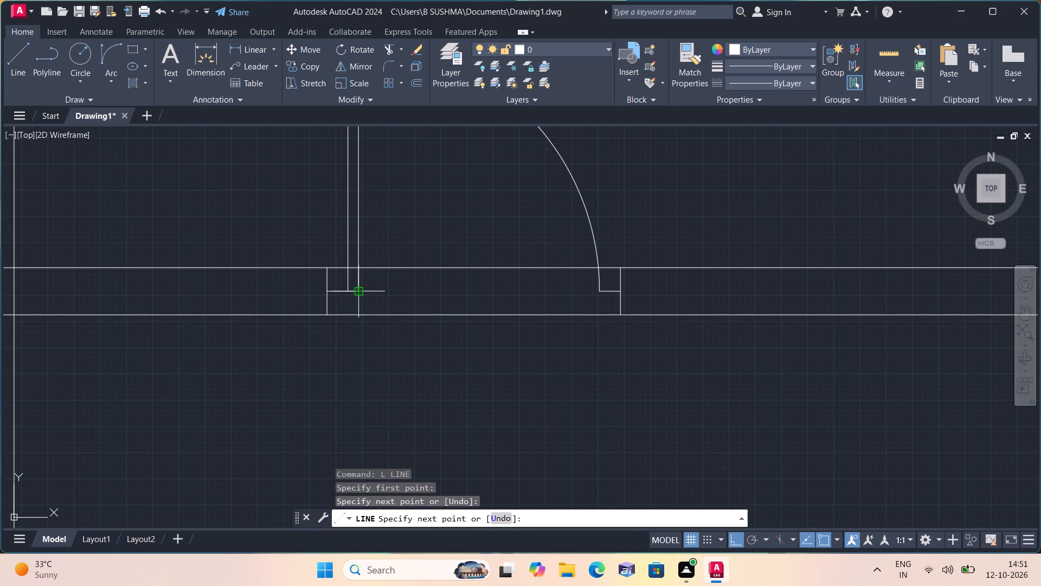
key("space")
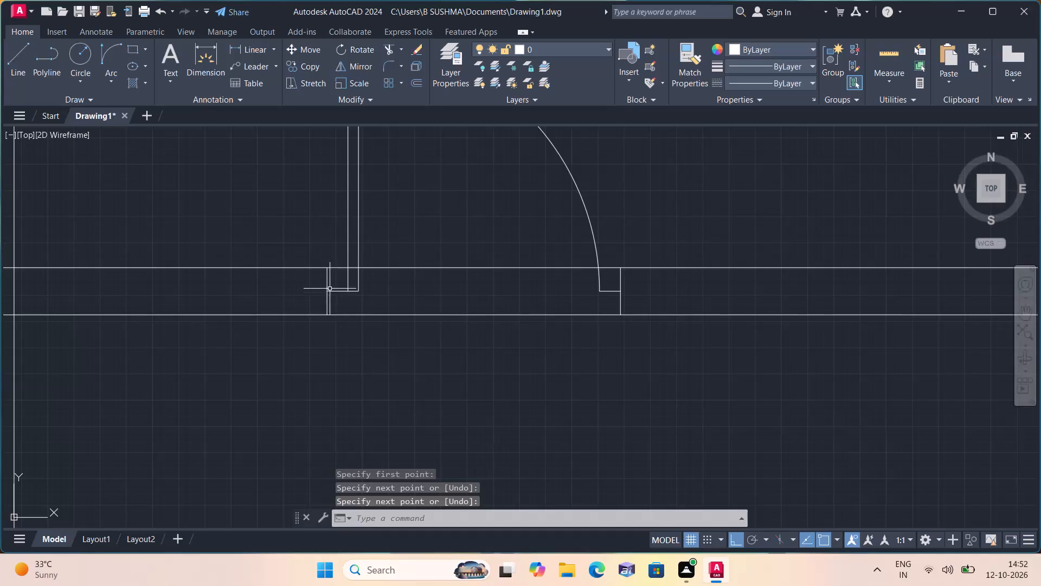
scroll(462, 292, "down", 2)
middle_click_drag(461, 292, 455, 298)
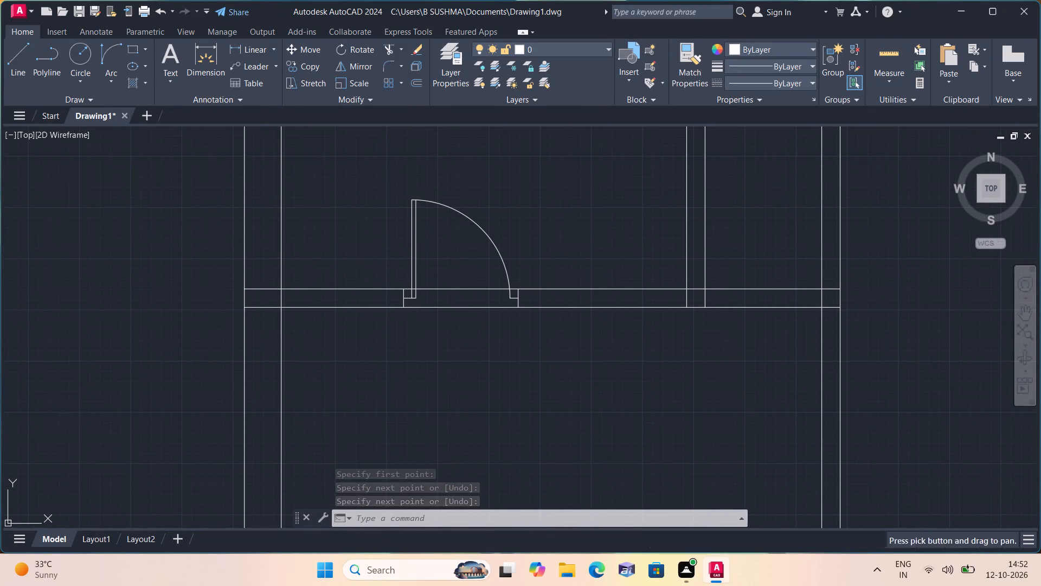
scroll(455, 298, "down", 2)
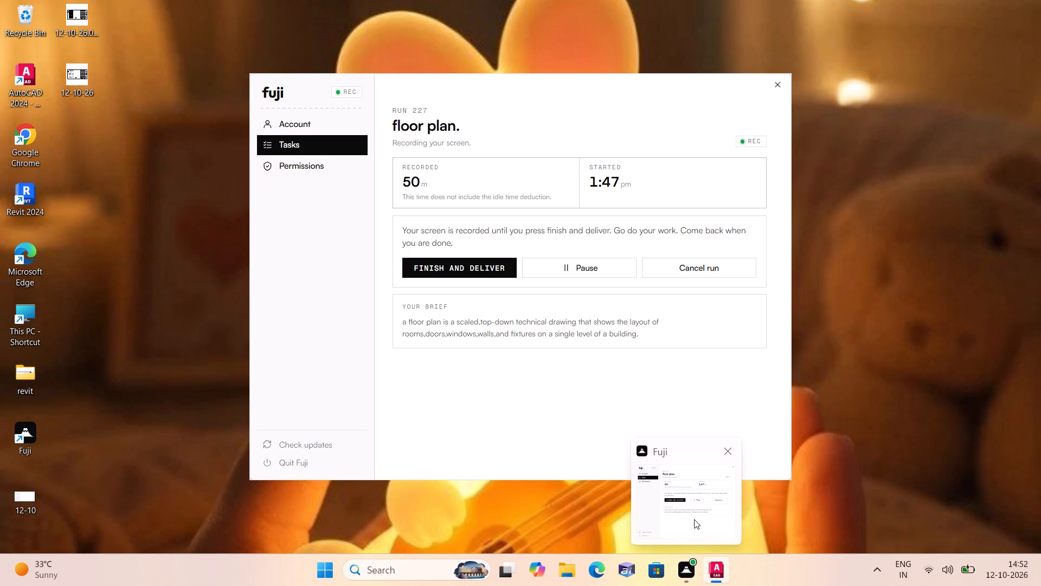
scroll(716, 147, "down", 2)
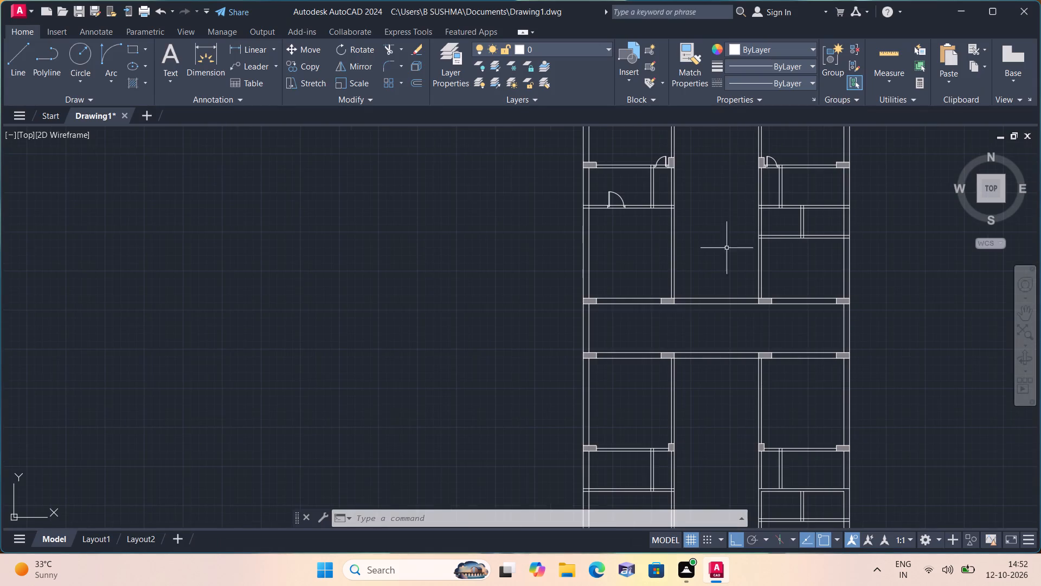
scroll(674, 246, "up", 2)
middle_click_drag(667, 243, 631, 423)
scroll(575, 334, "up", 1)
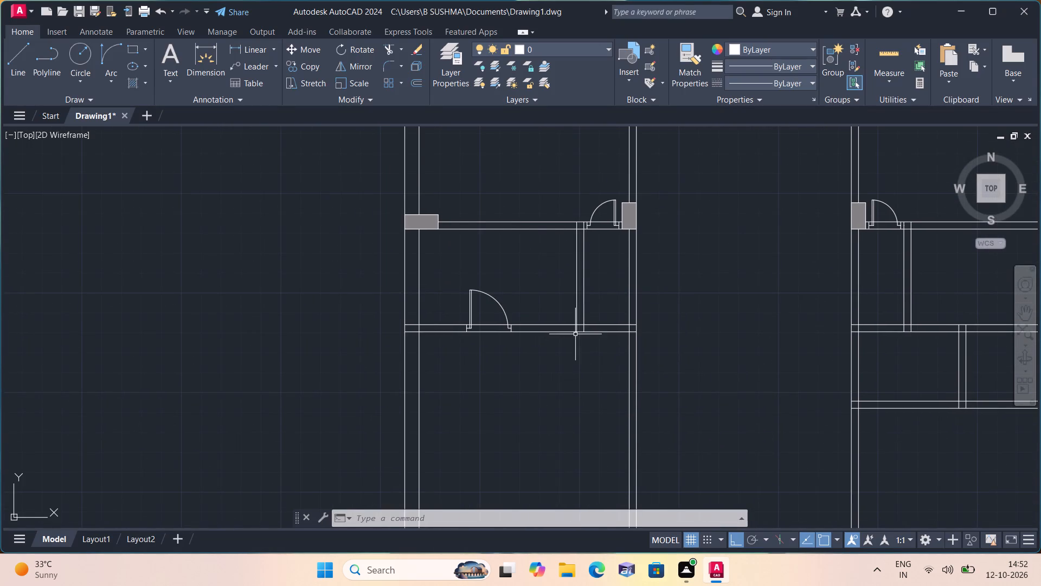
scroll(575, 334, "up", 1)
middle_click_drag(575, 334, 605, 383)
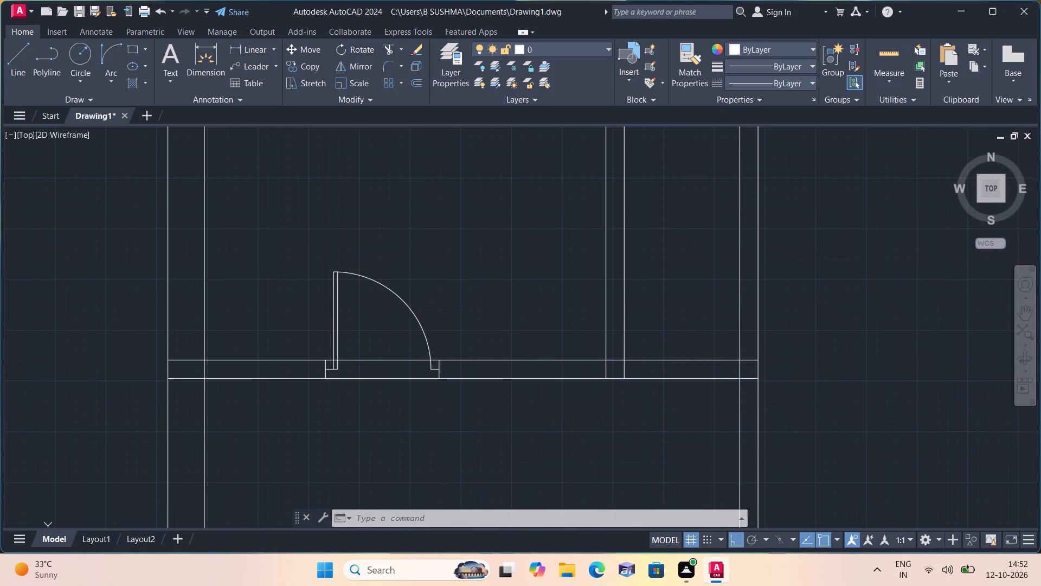
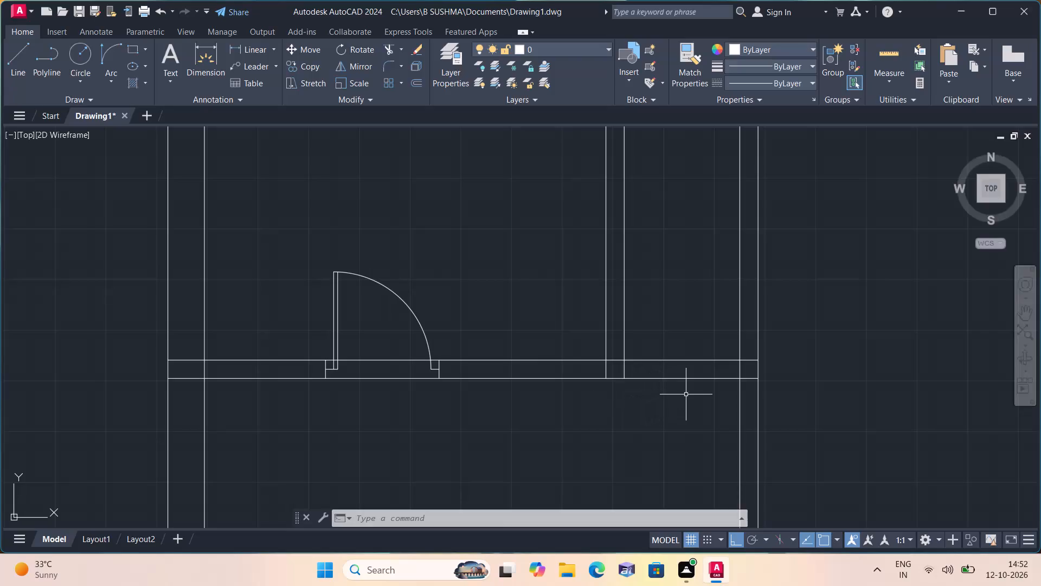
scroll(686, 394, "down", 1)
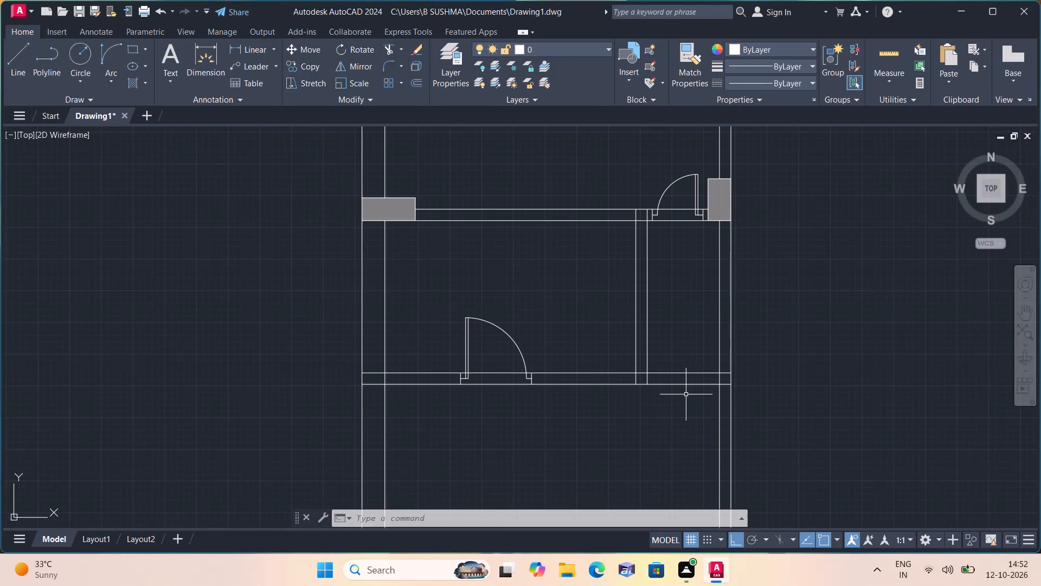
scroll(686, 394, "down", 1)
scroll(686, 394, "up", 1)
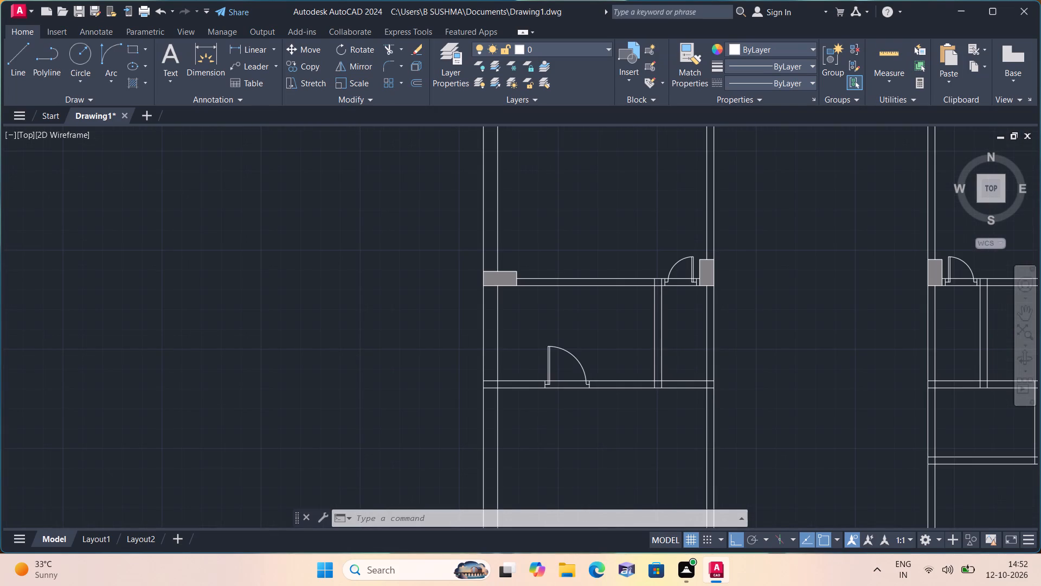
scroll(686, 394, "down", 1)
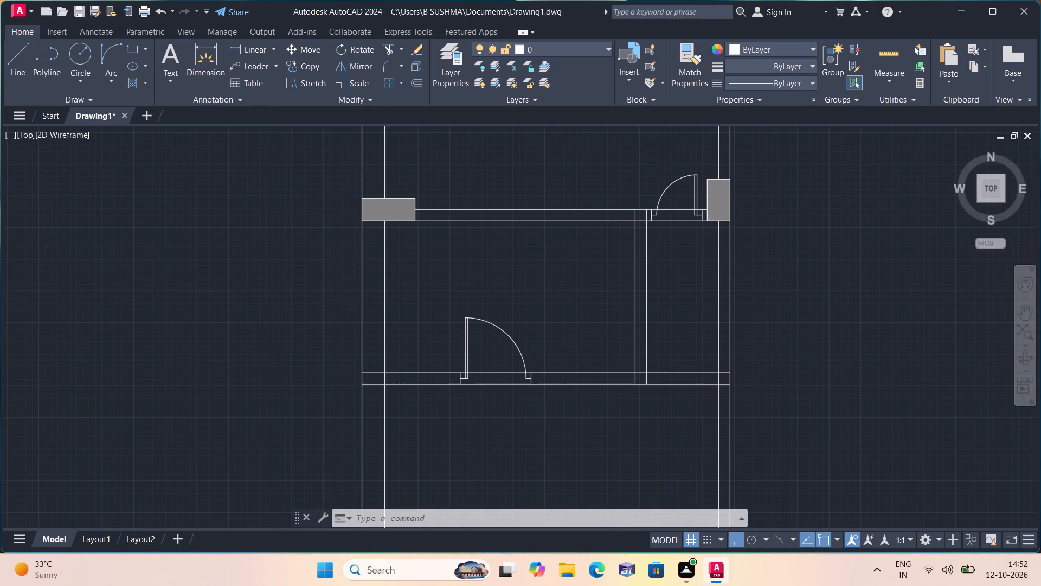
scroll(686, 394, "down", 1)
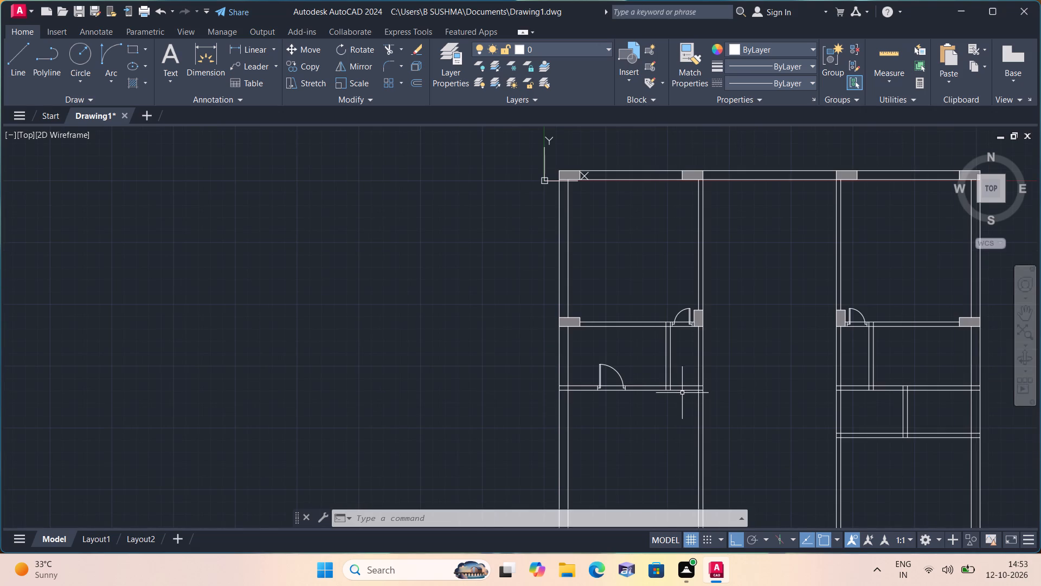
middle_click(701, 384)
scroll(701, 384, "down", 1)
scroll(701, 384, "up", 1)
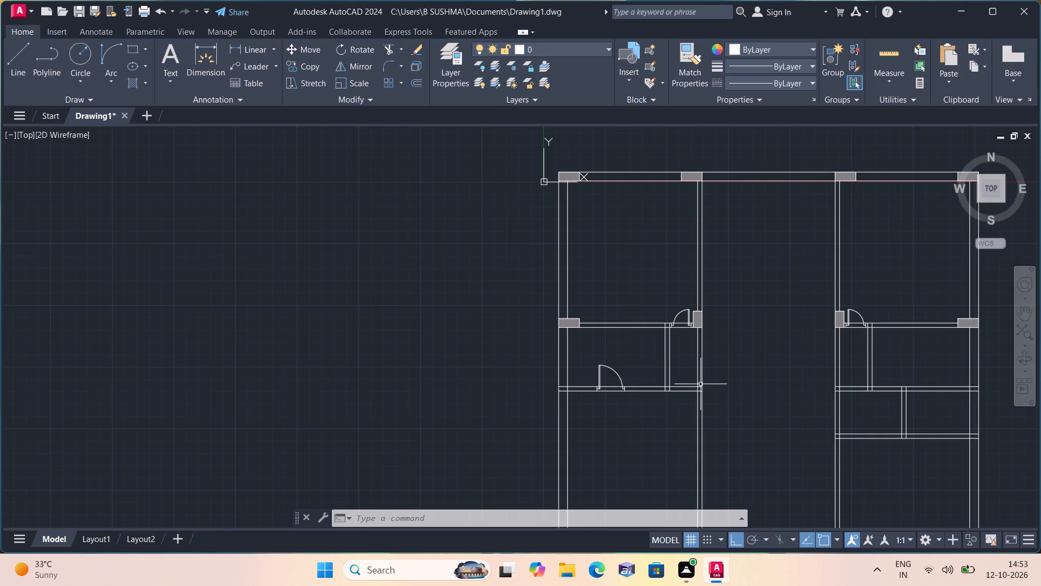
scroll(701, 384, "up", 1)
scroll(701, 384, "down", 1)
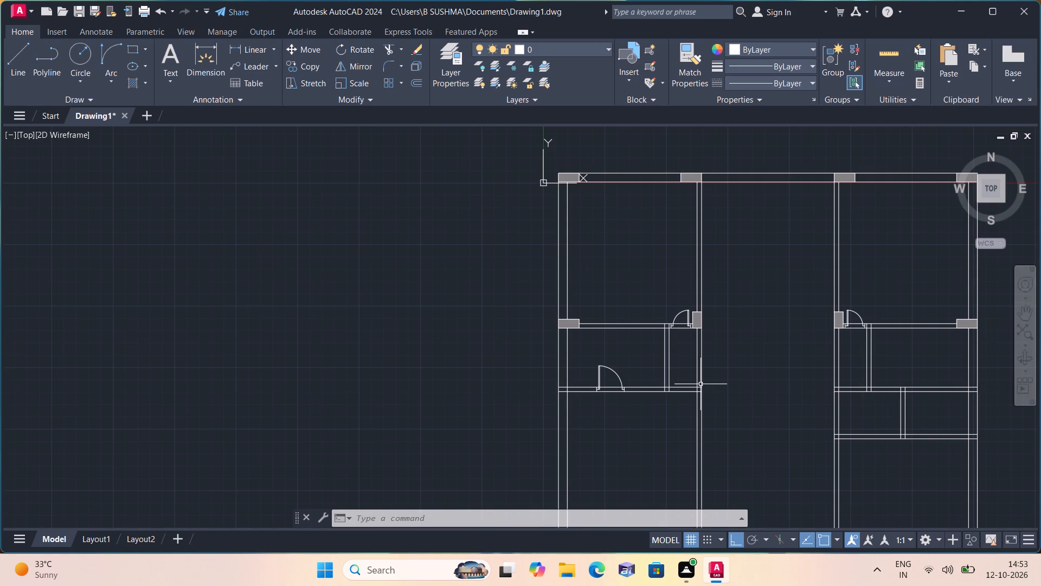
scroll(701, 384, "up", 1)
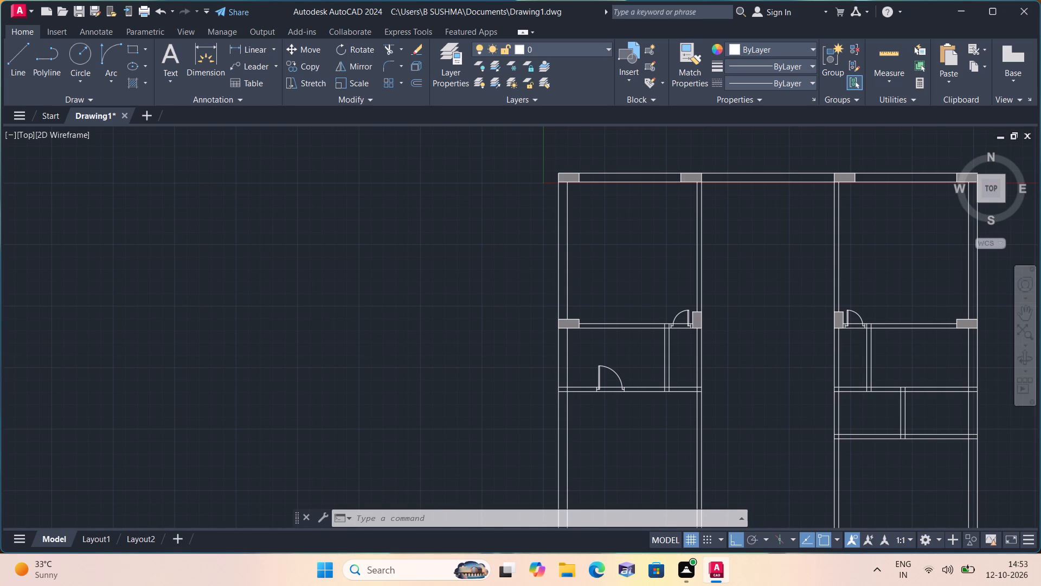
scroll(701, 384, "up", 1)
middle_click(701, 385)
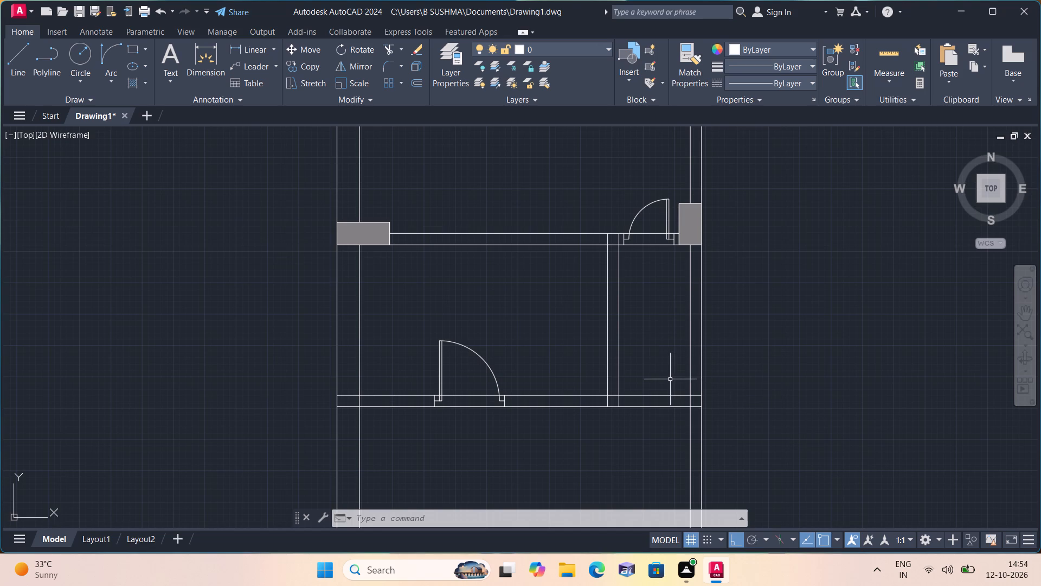
Draw a vertical line across the lower horizontal wall's thickness along the inner face of the left unit's right-hand wall.
key("l")
key("space")
scroll(680, 390, "up", 2)
left_click(701, 396)
left_click(701, 425)
key("space")
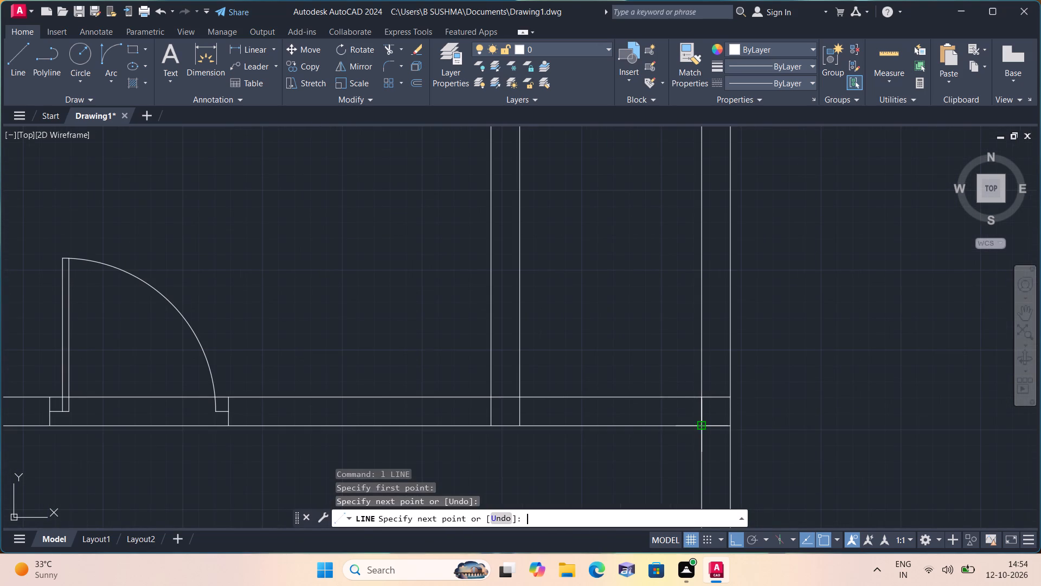
Draw a horizontal line from the midpoint of that vertical line, 2" toward the partition, and continue it to the partition's face.
key("space")
left_click(700, 415)
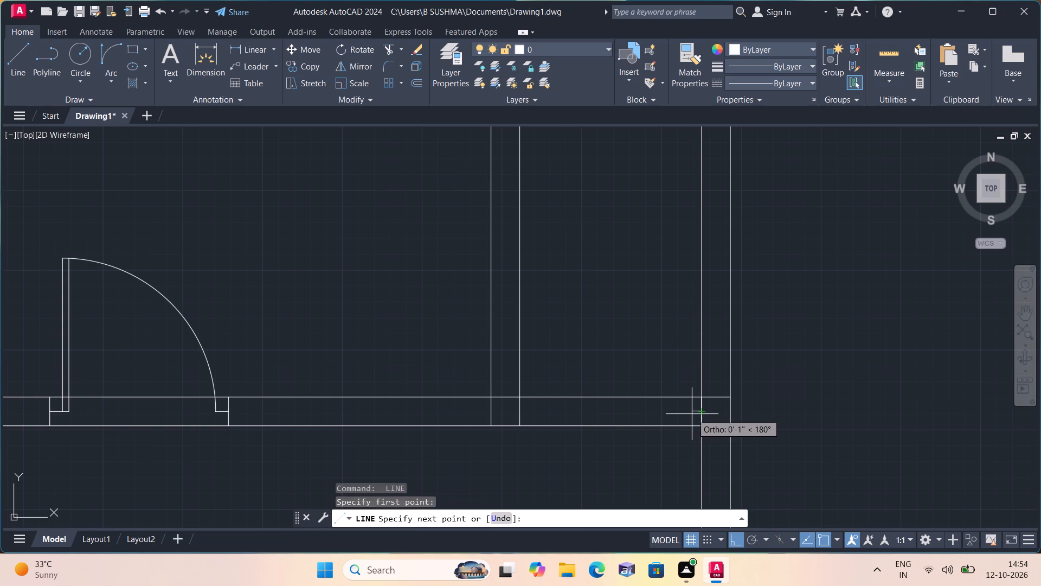
type("2\"")
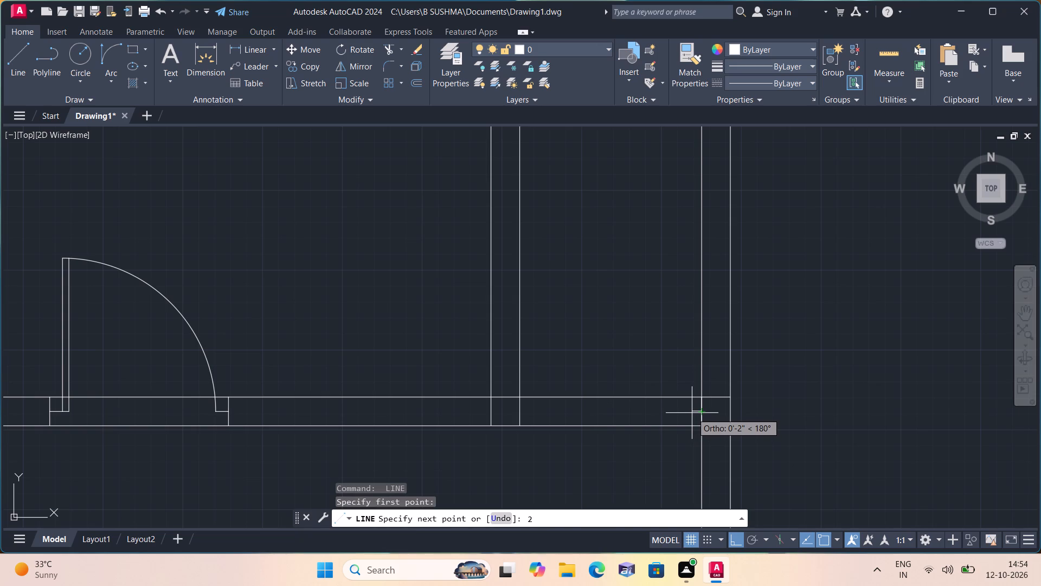
key("space")
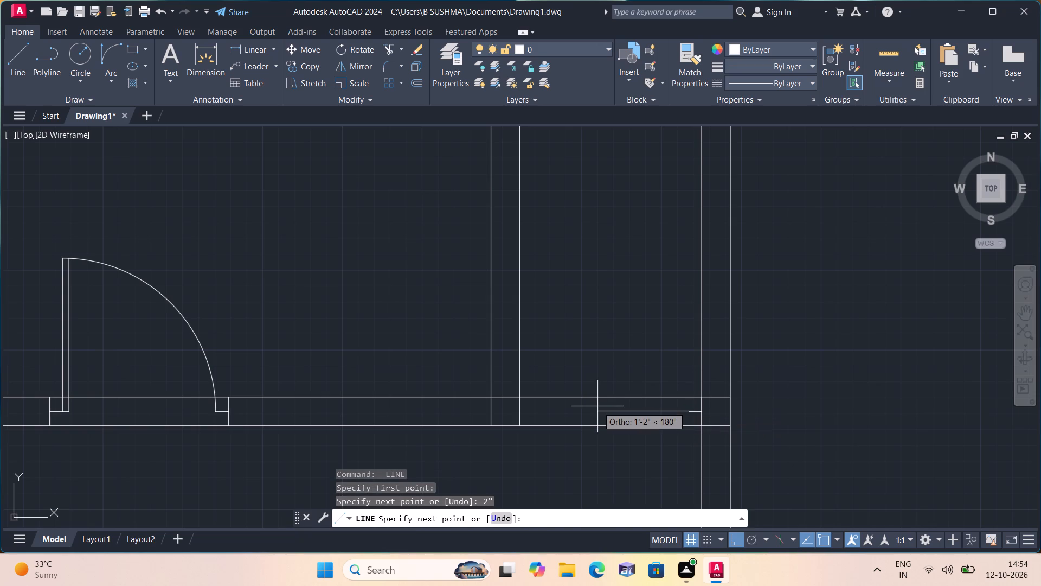
left_click(522, 411)
key("space")
Draw a 2" horizontal jamb stub from the partition's face along the line through the wall's middle.
scroll(522, 411, "up", 1)
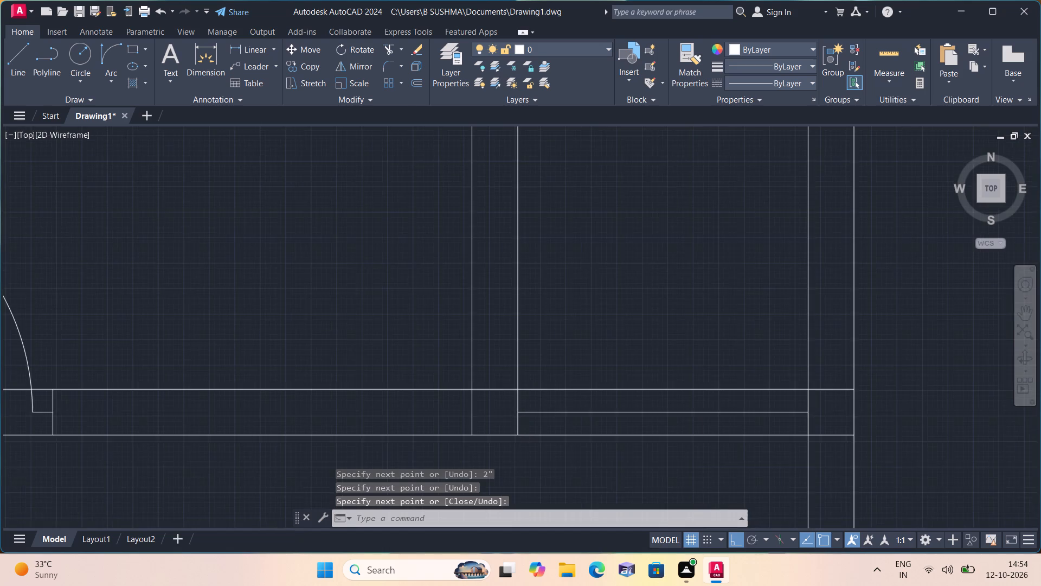
scroll(522, 411, "up", 1)
key("space")
left_click(514, 415)
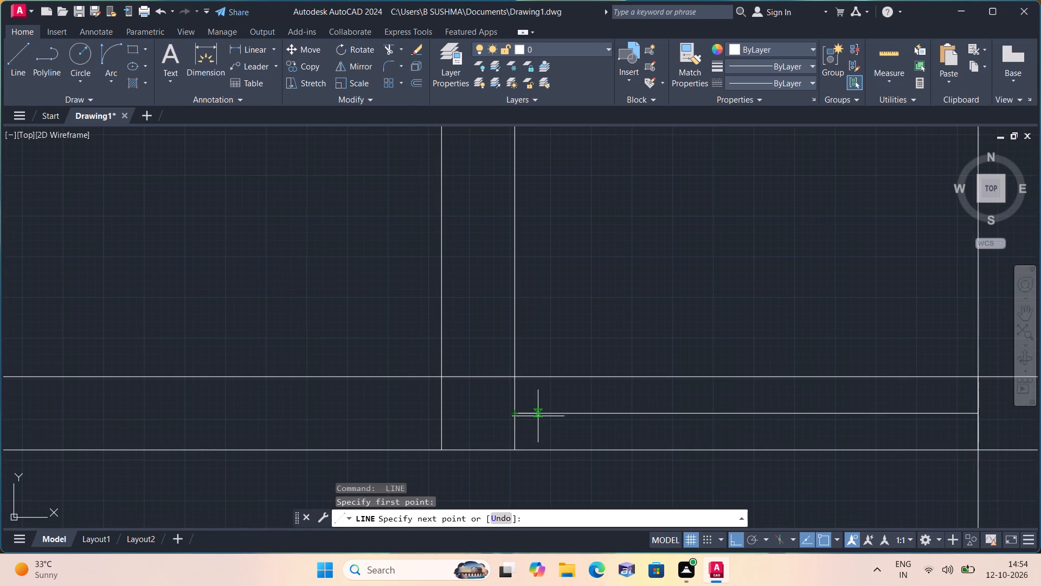
type("2\"")
key("space")
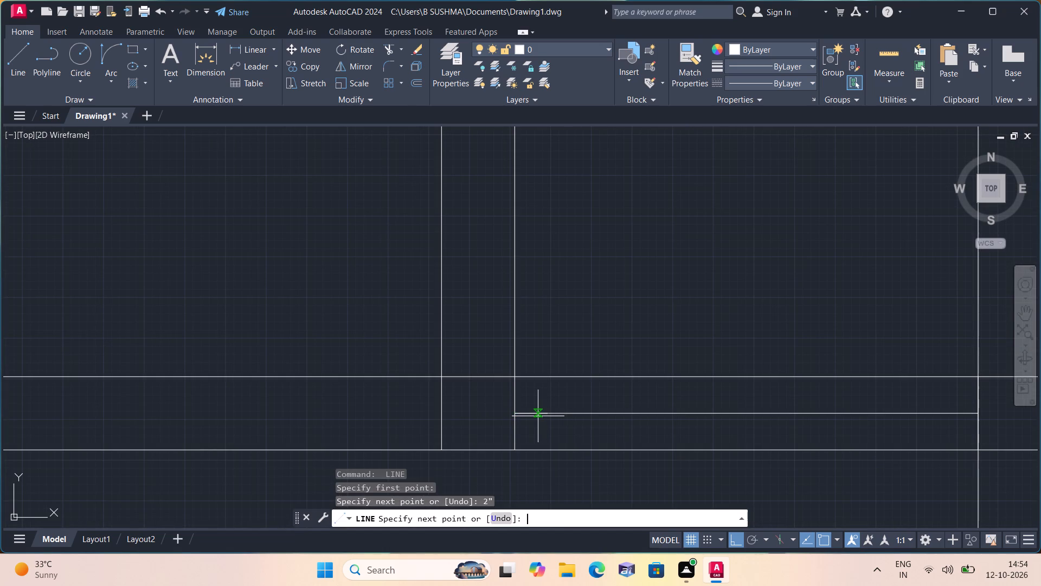
key("Escape")
Delete the long horizontal line between the two 2" jamb stubs and the short vertical line at the right-hand wall.
left_click(590, 413)
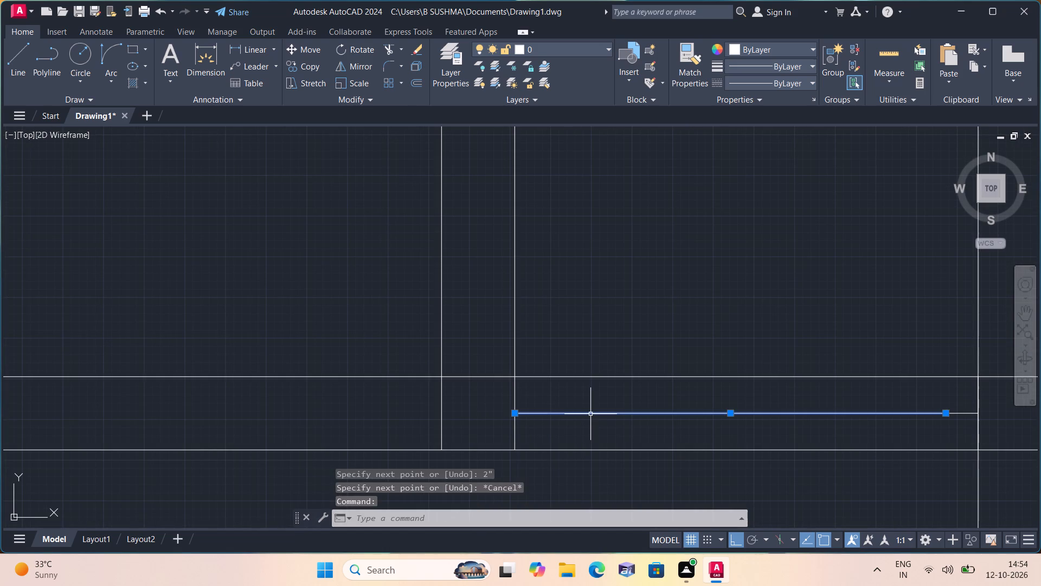
key("Delete")
scroll(608, 427, "down", 1)
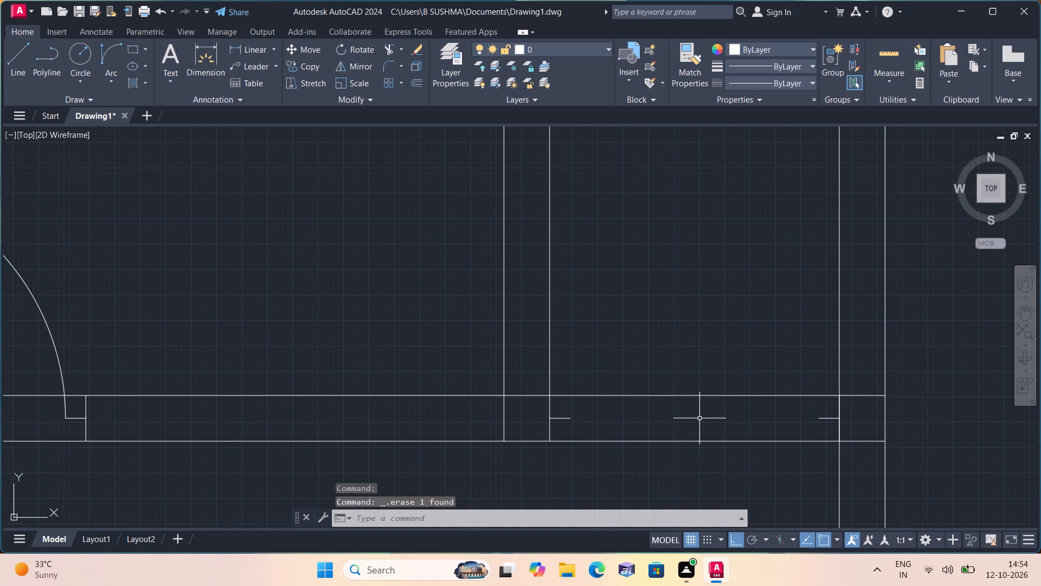
left_click(839, 406)
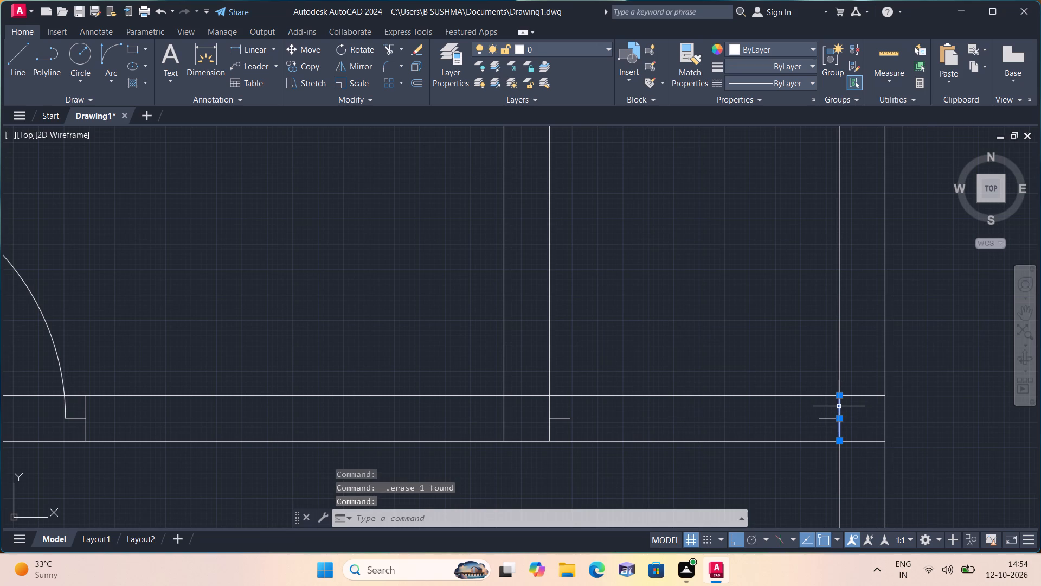
key("Delete")
Measure the clear opening between the free ends of the two jamb stubs with a linear dimension, without placing it.
scroll(814, 408, "down", 2)
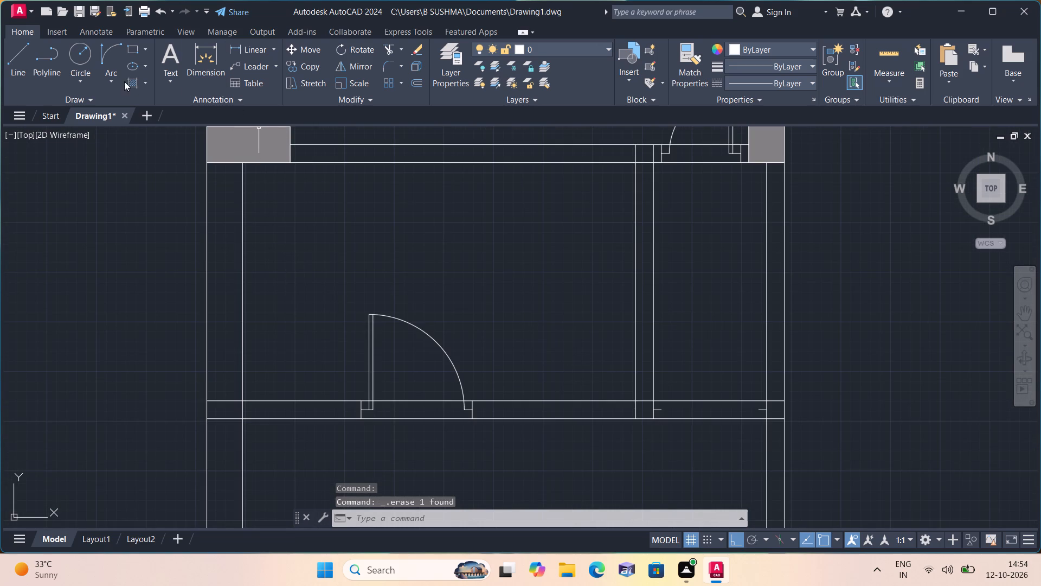
left_click(253, 49)
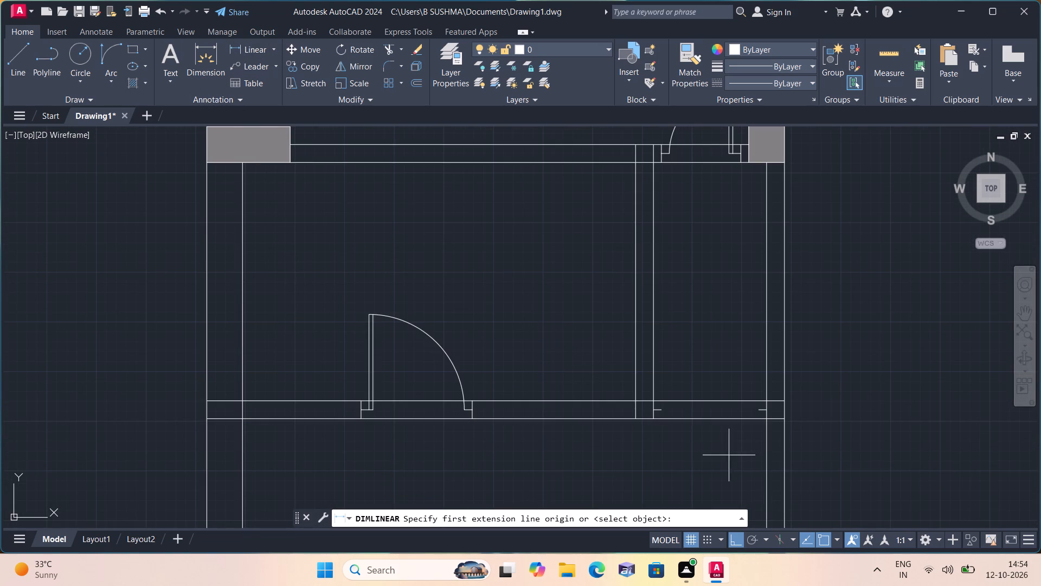
left_click(664, 410)
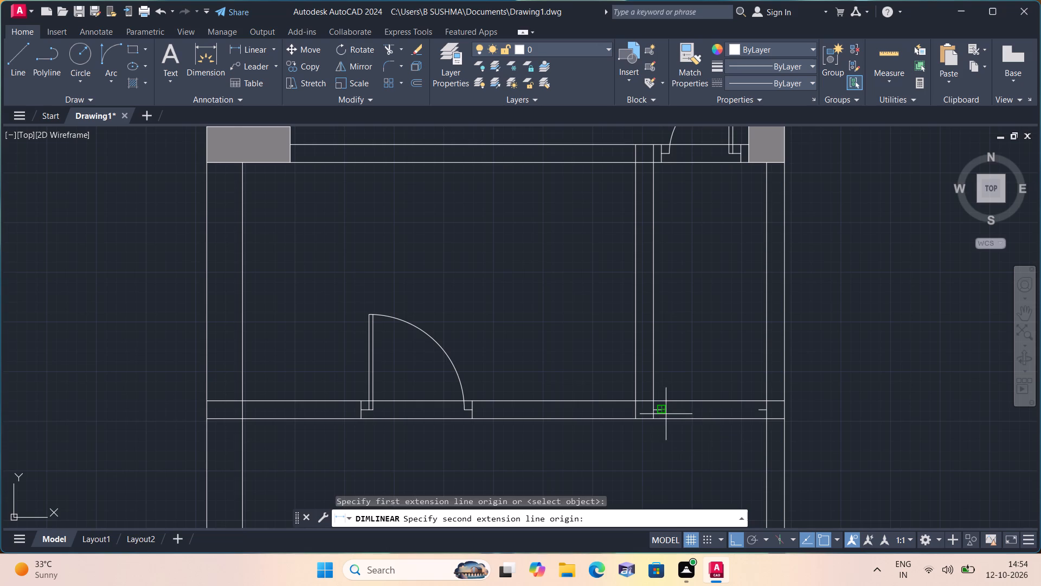
left_click(760, 410)
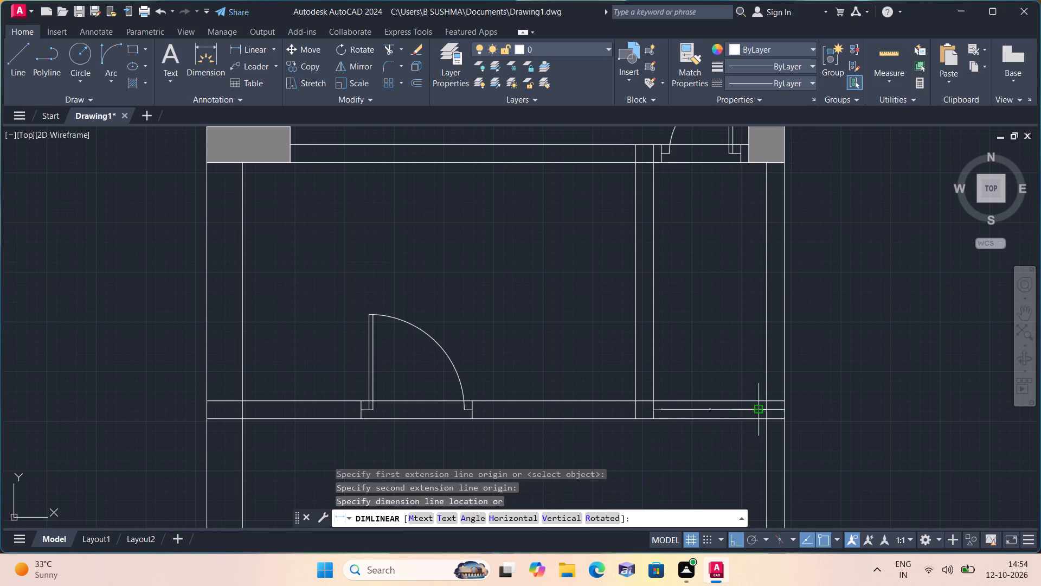
scroll(720, 434, "up", 4)
key("Escape")
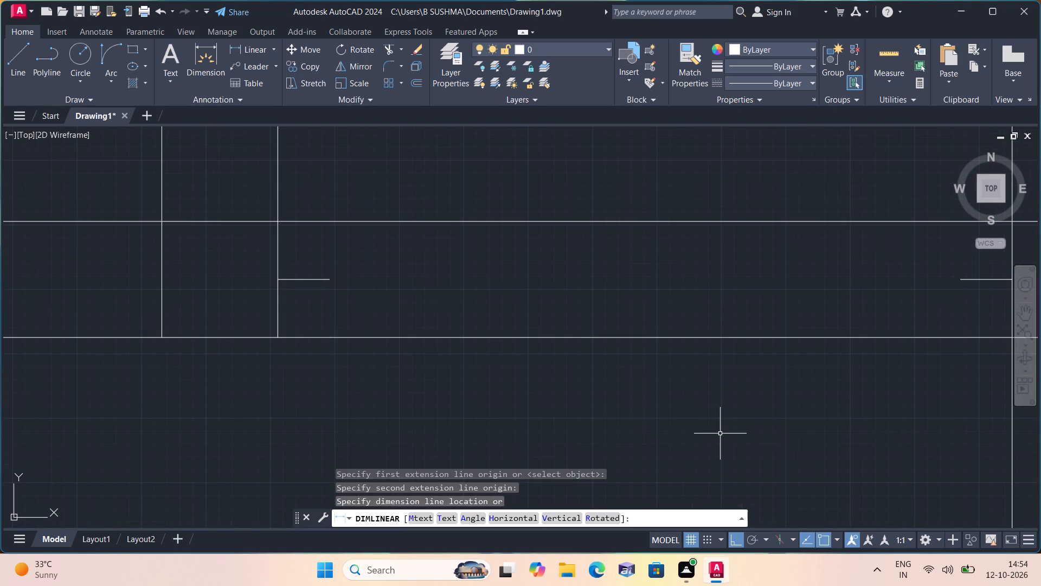
Draw a 2'1" vertical door leaf line downward from the free end of the jamb stub at the right-hand wall.
scroll(692, 442, "down", 4)
key("l")
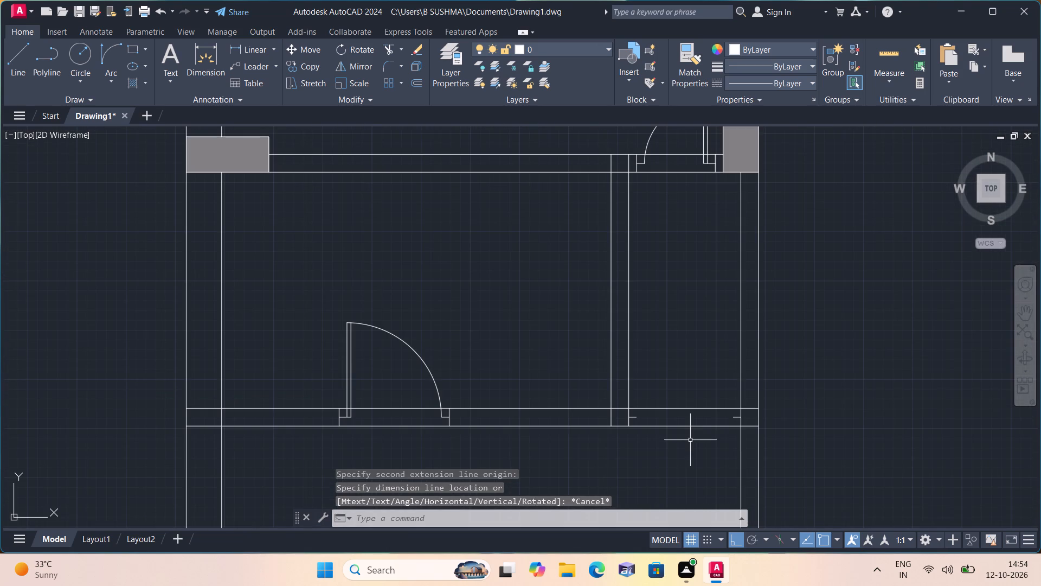
key("space")
scroll(728, 424, "up", 2)
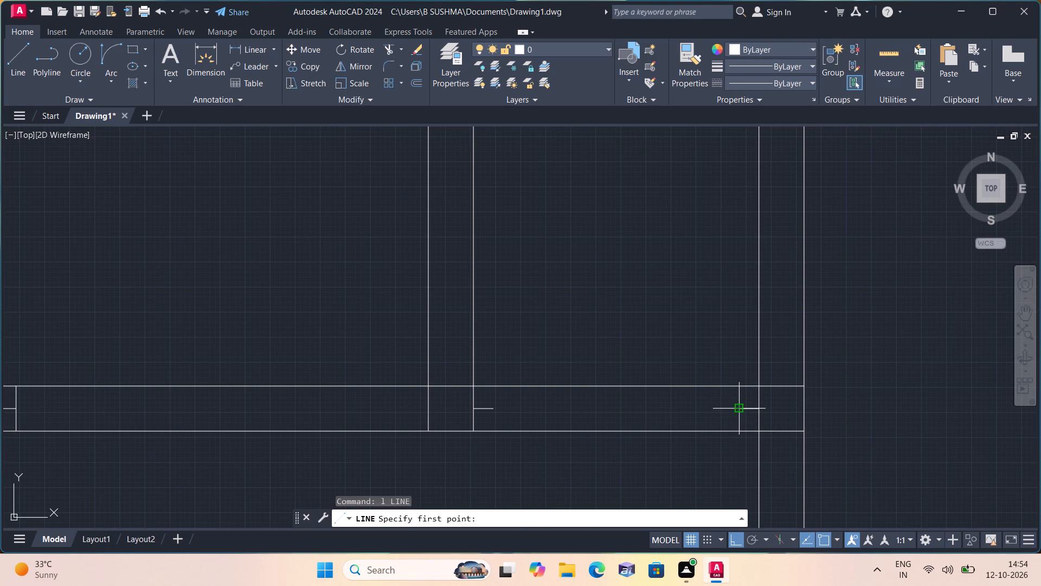
left_click(734, 412)
middle_click_drag(728, 438, 699, 345)
scroll(699, 453, "down", 1)
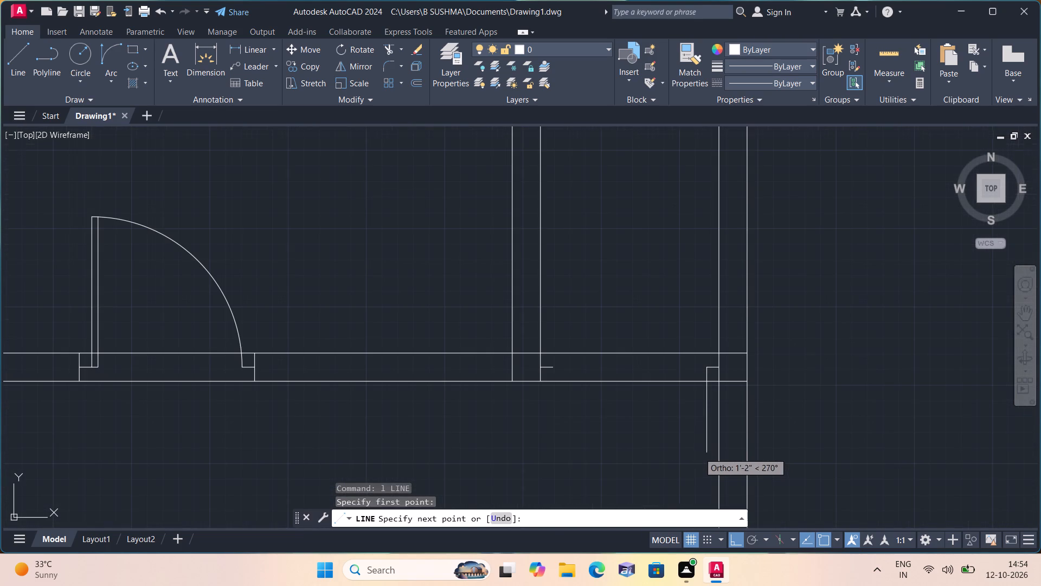
type("2'")
key("1")
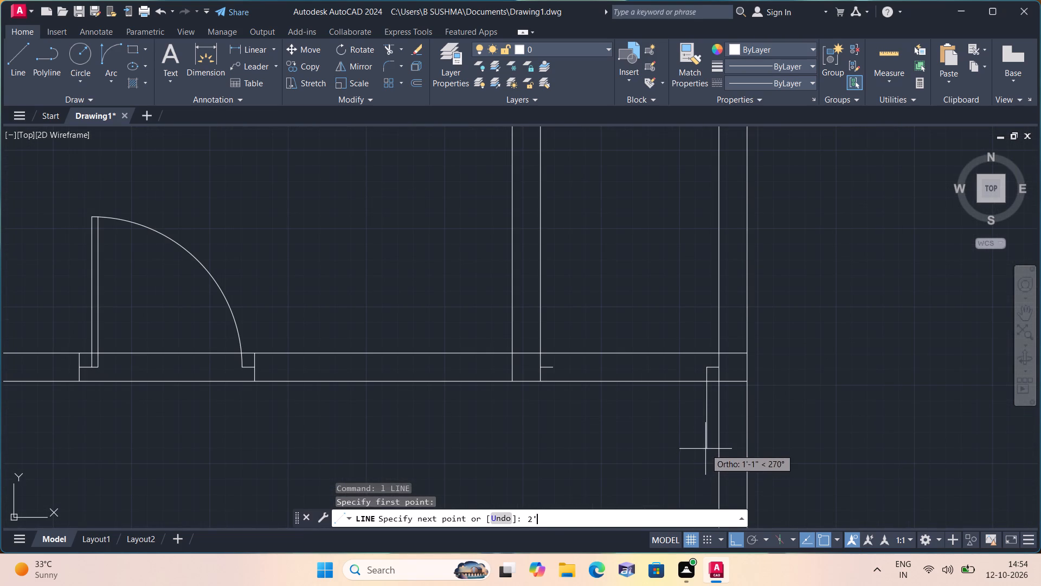
type("\"")
key("space")
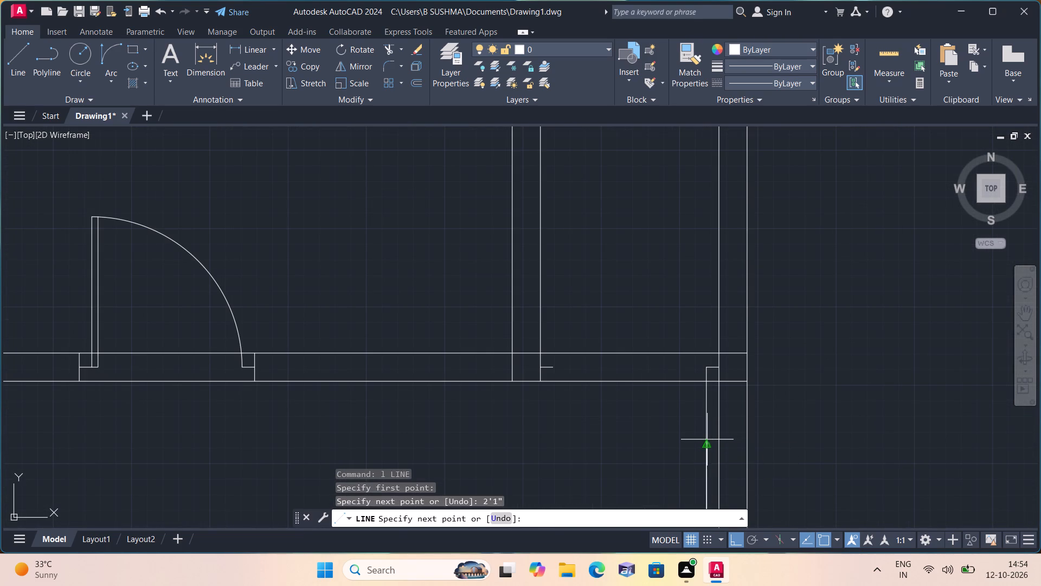
key("Escape")
Draw the door swing with a Start, End, Direction arc from the leaf line's bottom to the partition-side stub's free end, bulging outward.
middle_click_drag(639, 448, 609, 311)
scroll(609, 317, "down", 1)
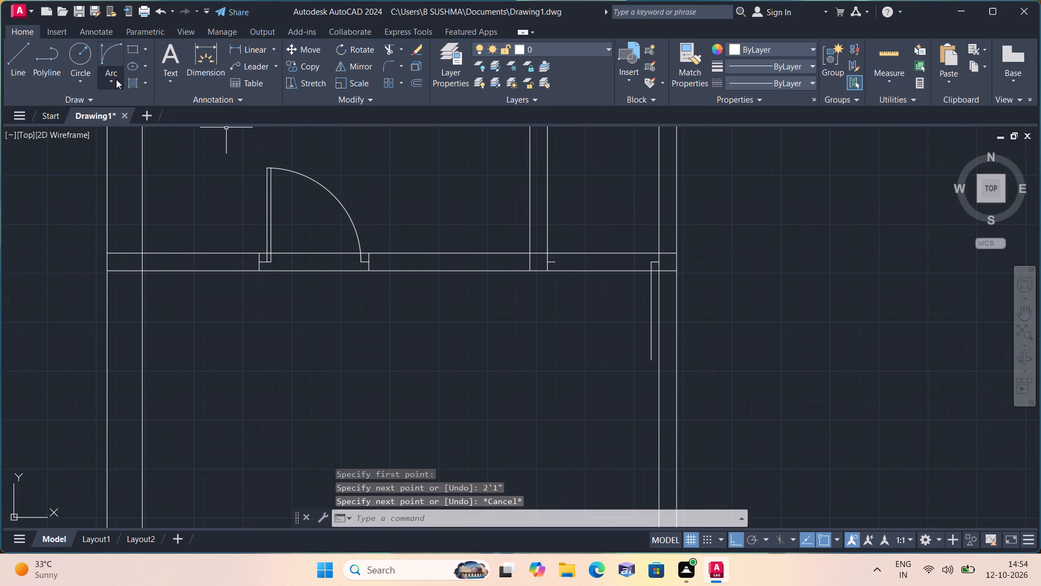
left_click(107, 80)
left_click(140, 253)
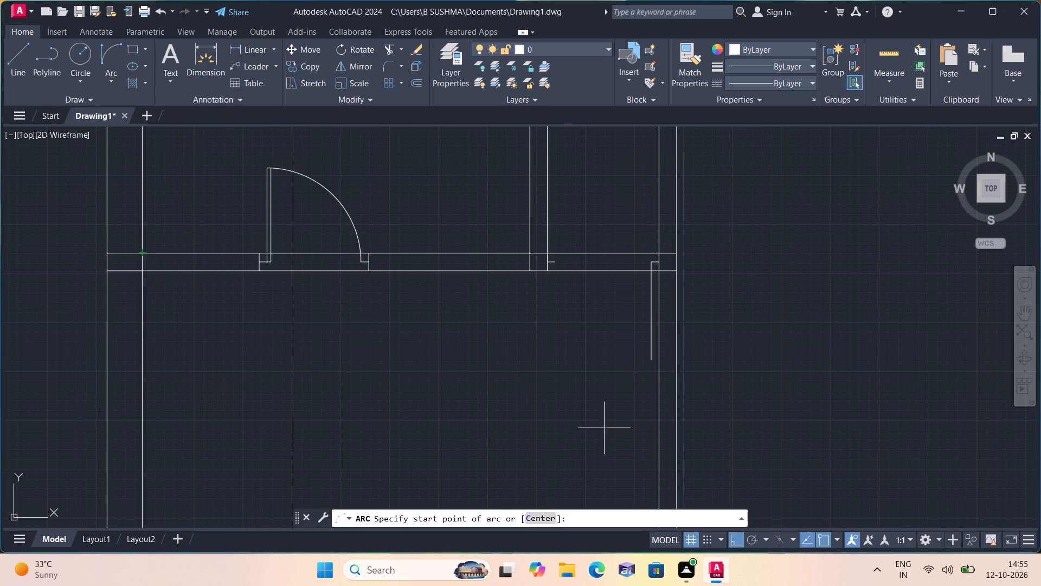
left_click(651, 362)
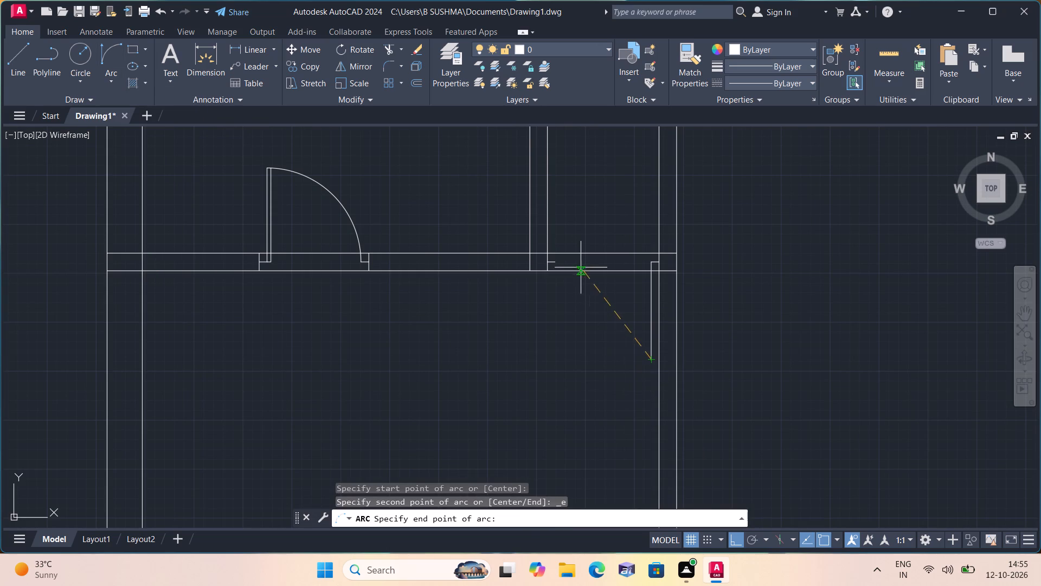
left_click(555, 260)
left_click(555, 333)
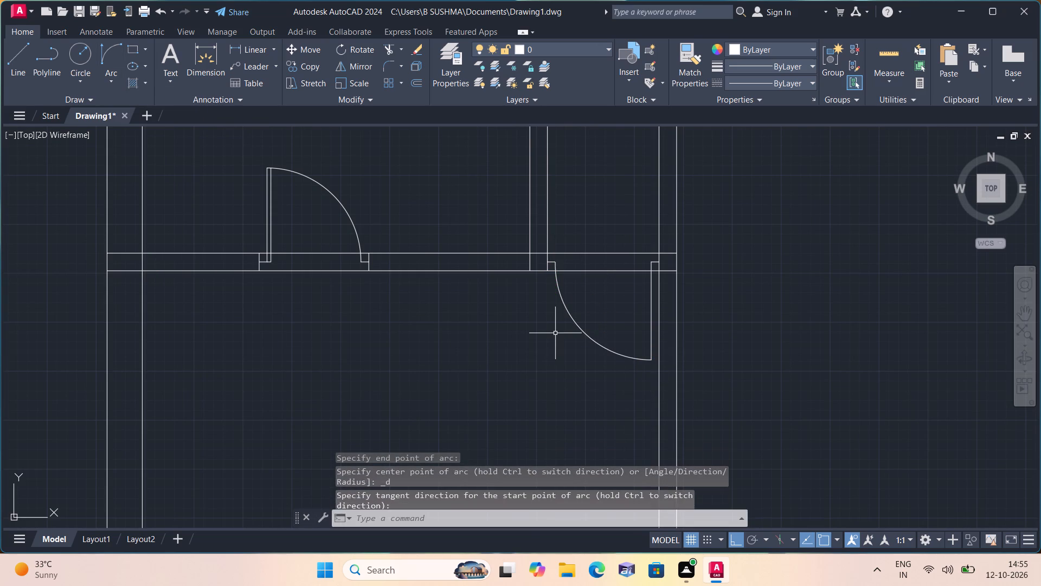
Offset the vertical door leaf line 1" toward the inside of the swing to give the leaf its thickness.
type("off")
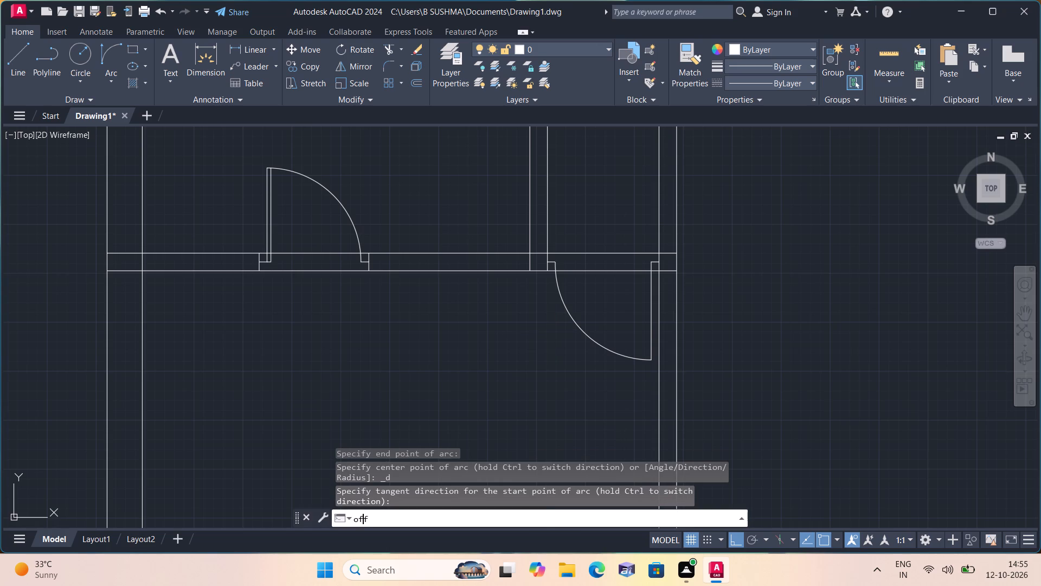
key("space")
type("1\"")
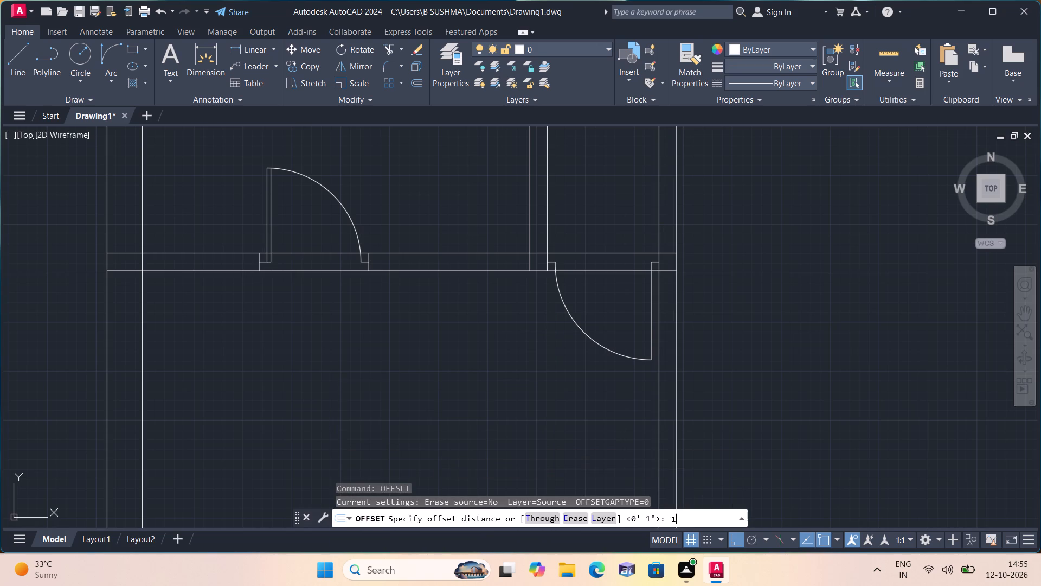
key("space")
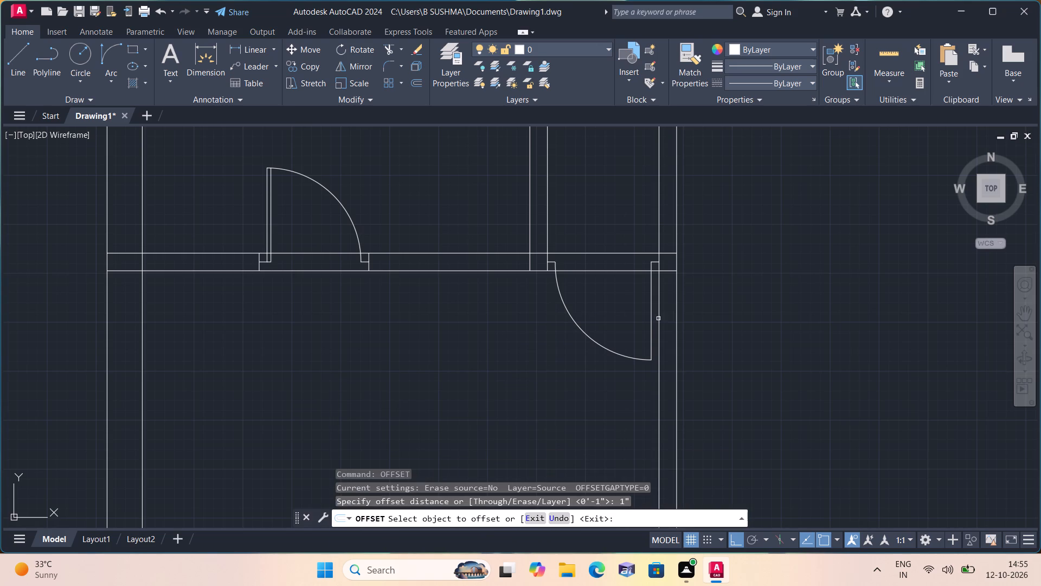
left_click(651, 313)
left_click(607, 307)
key("space")
Close the top of the door leaf with a short line joining the upper ends of its two vertical lines.
type("l")
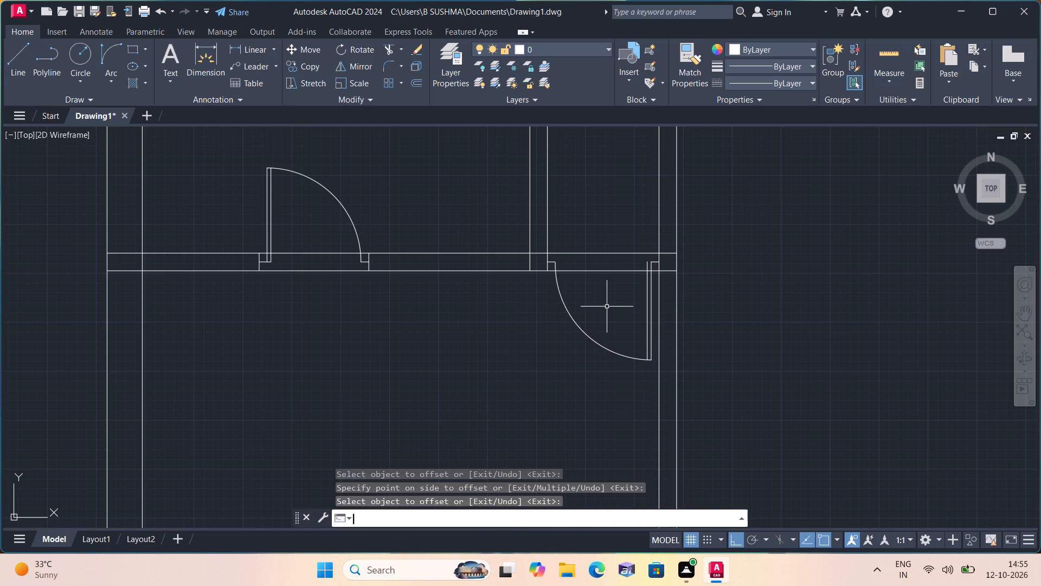
key("space")
scroll(626, 250, "up", 2)
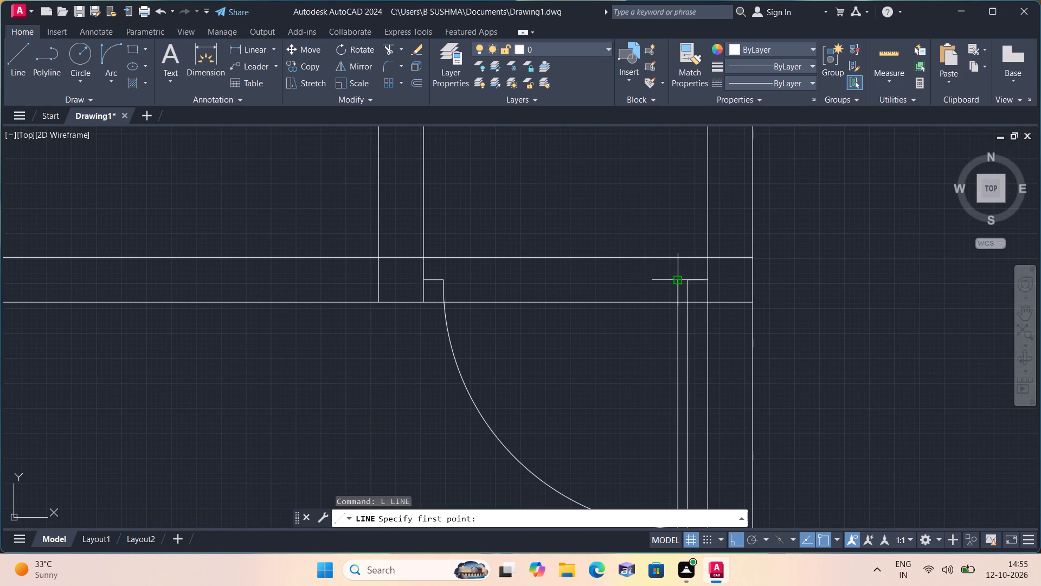
scroll(689, 279, "up", 1)
left_click(689, 278)
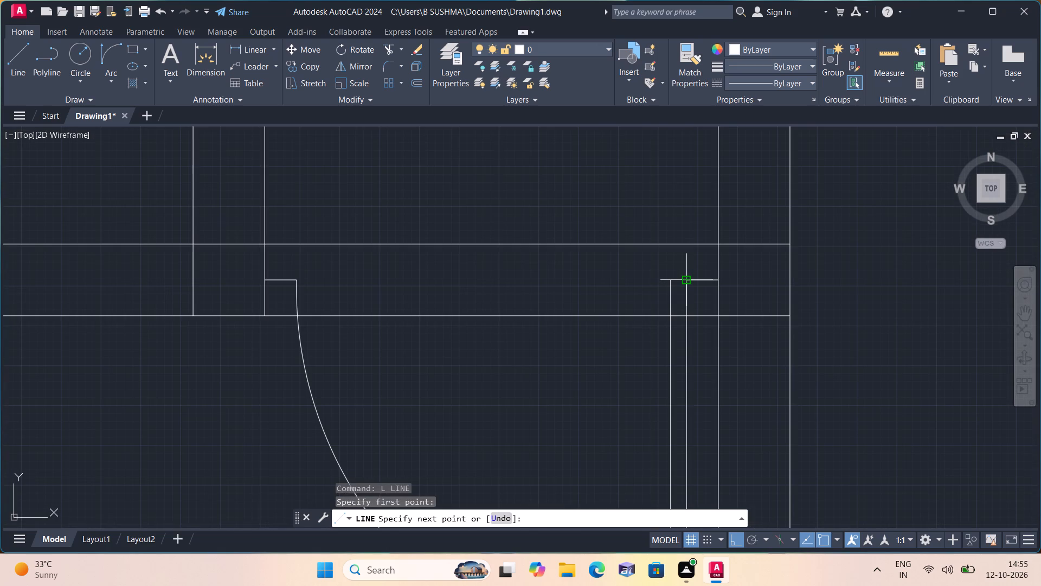
left_click(673, 279)
key("space")
scroll(671, 280, "down", 2)
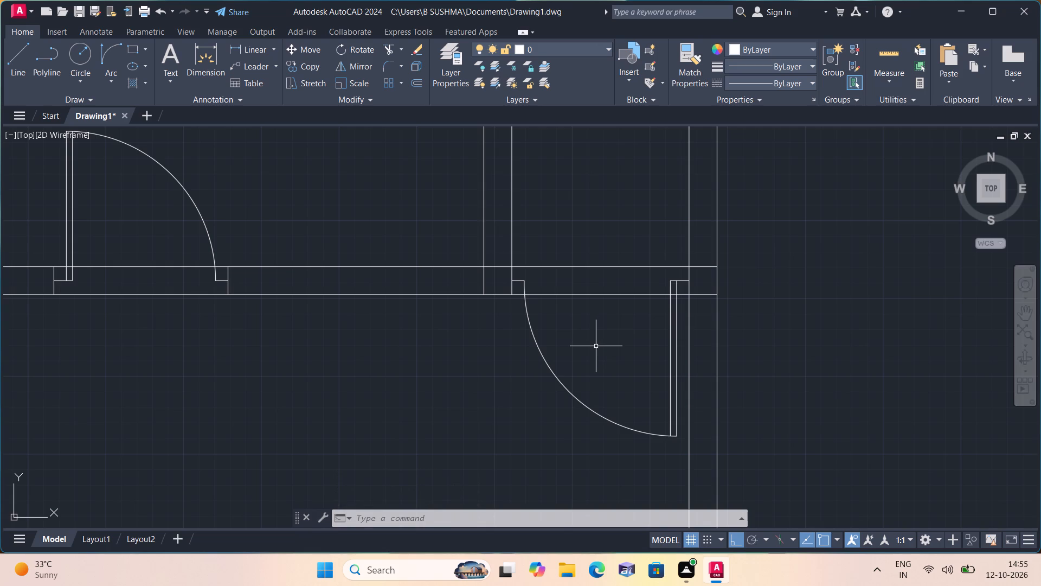
Look over the floor plan from the left unit's finished doors down to the columned walls of the cross corridor.
middle_click_drag(548, 314, 503, 429)
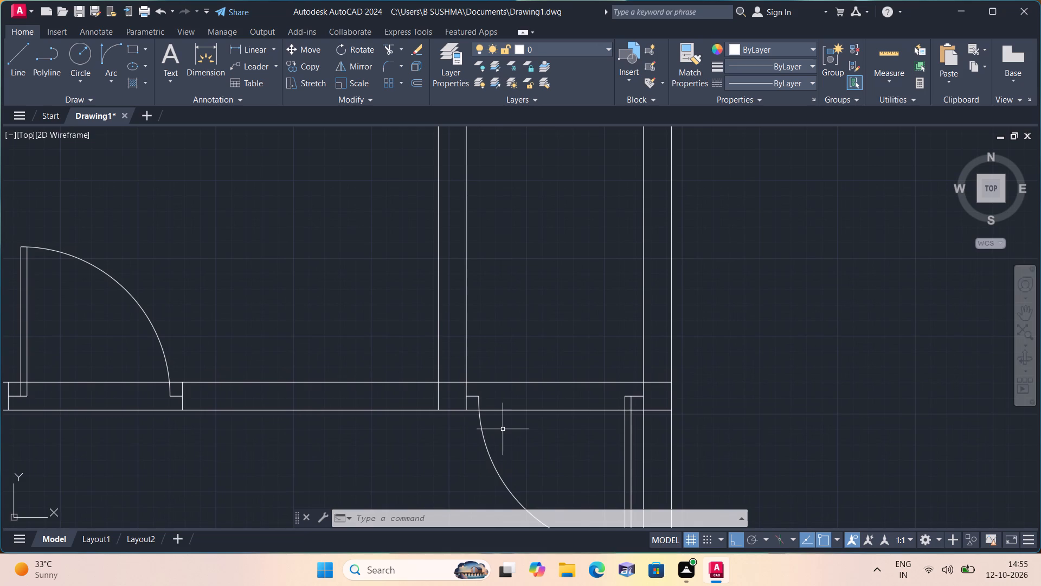
scroll(503, 429, "down", 1)
middle_click_drag(492, 444, 518, 306)
scroll(515, 322, "down", 2)
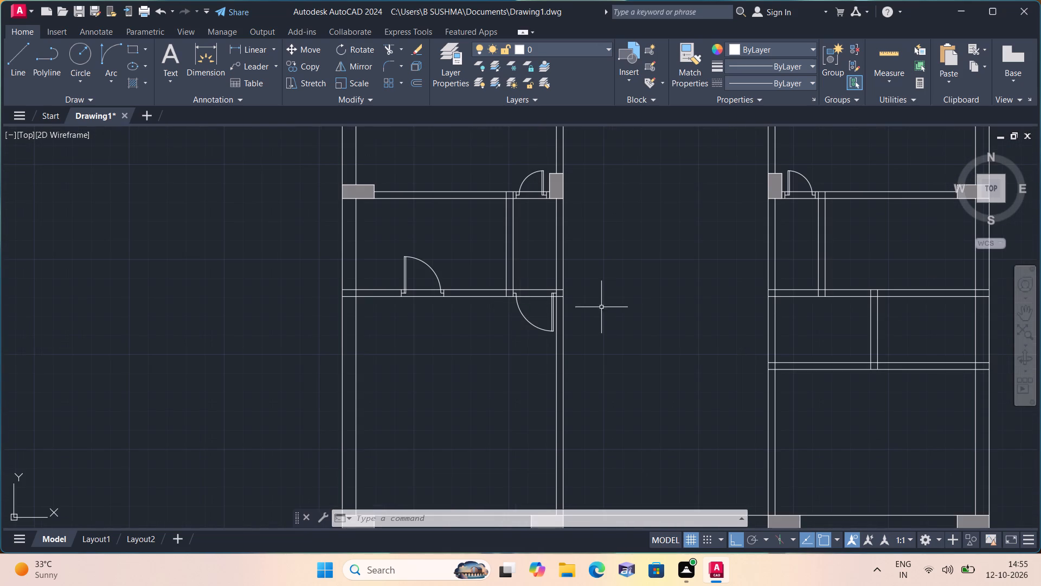
middle_click_drag(620, 308, 603, 358)
scroll(603, 358, "down", 1)
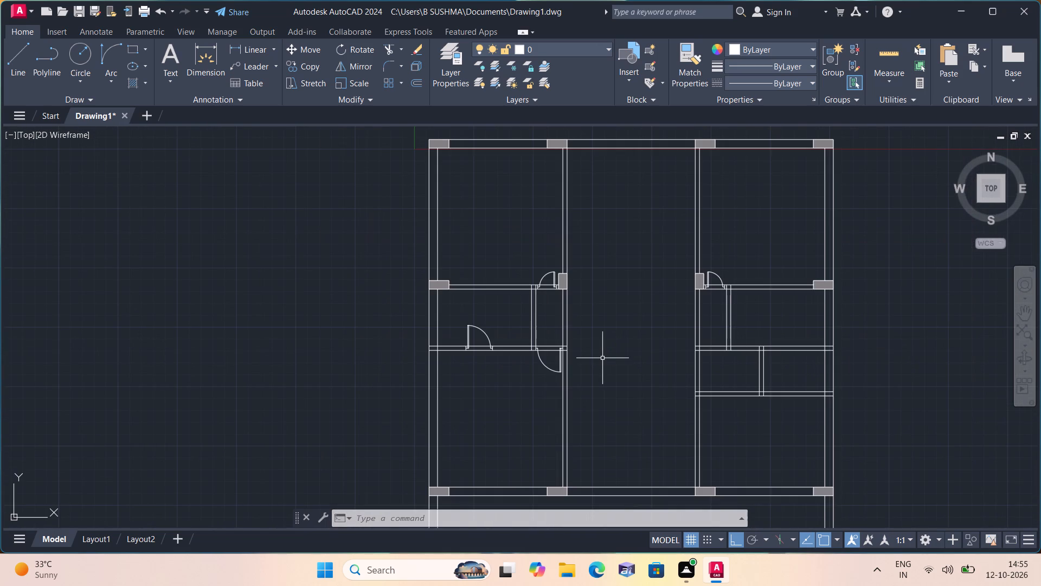
scroll(619, 390, "down", 1)
middle_click_drag(619, 390, 597, 307)
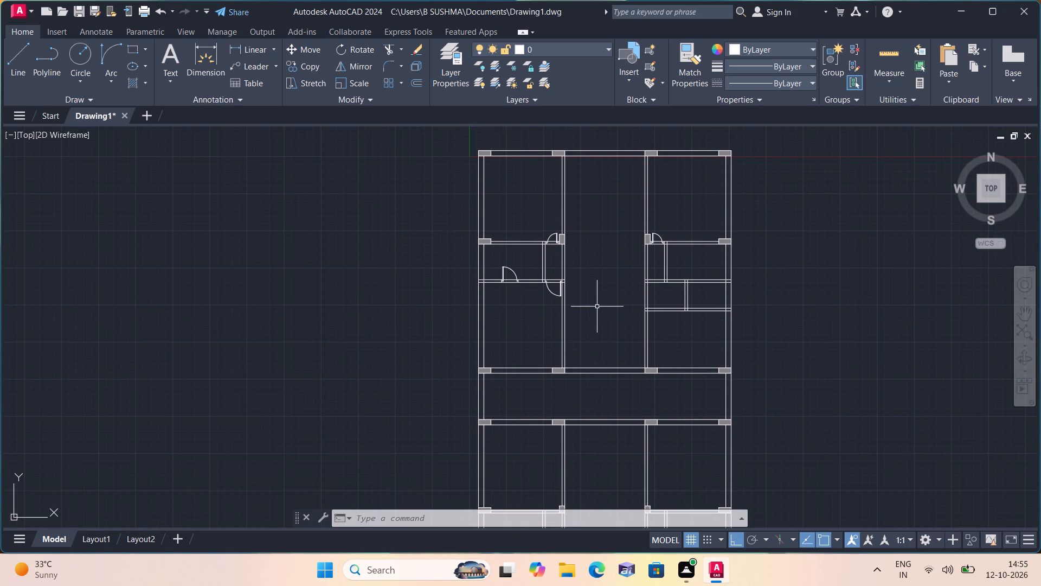
scroll(538, 275, "up", 3)
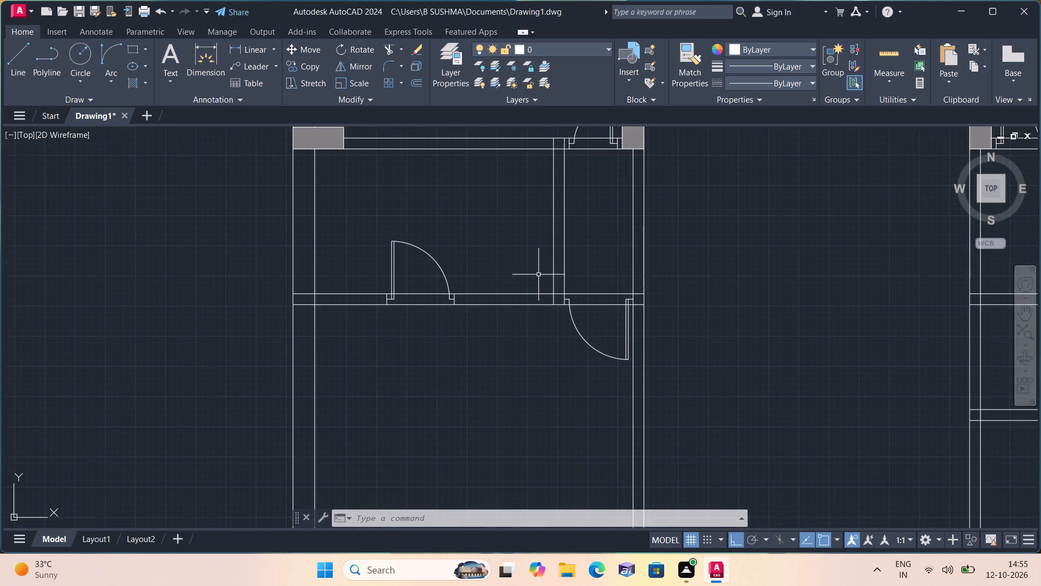
middle_click_drag(591, 323, 511, 193)
scroll(505, 185, "down", 2)
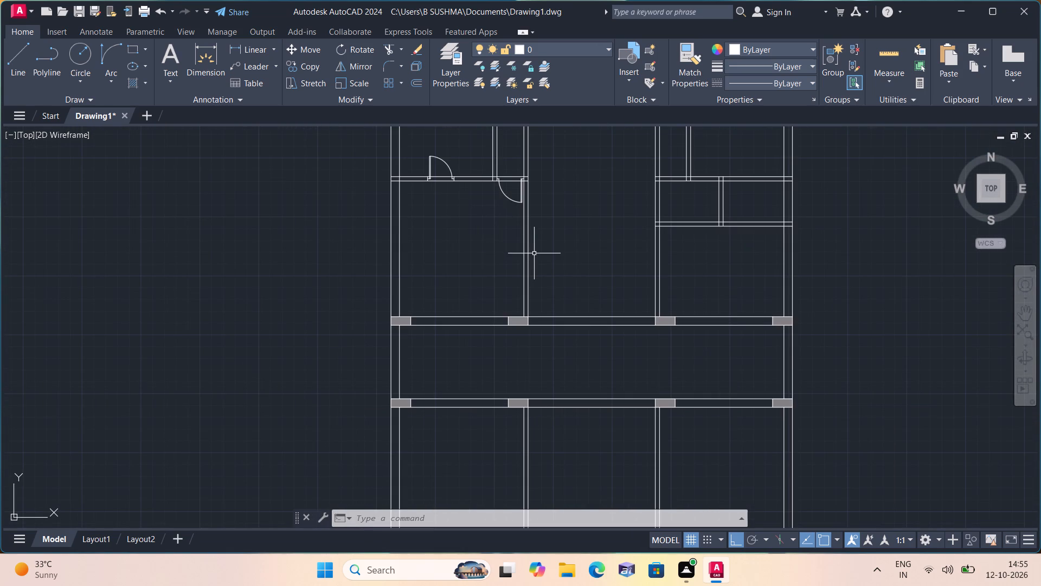
Draw a line 6" leftward from the middle bay's right column along the corridor's upper wall, continuing straight down across the wall thickness.
key("l")
key("space")
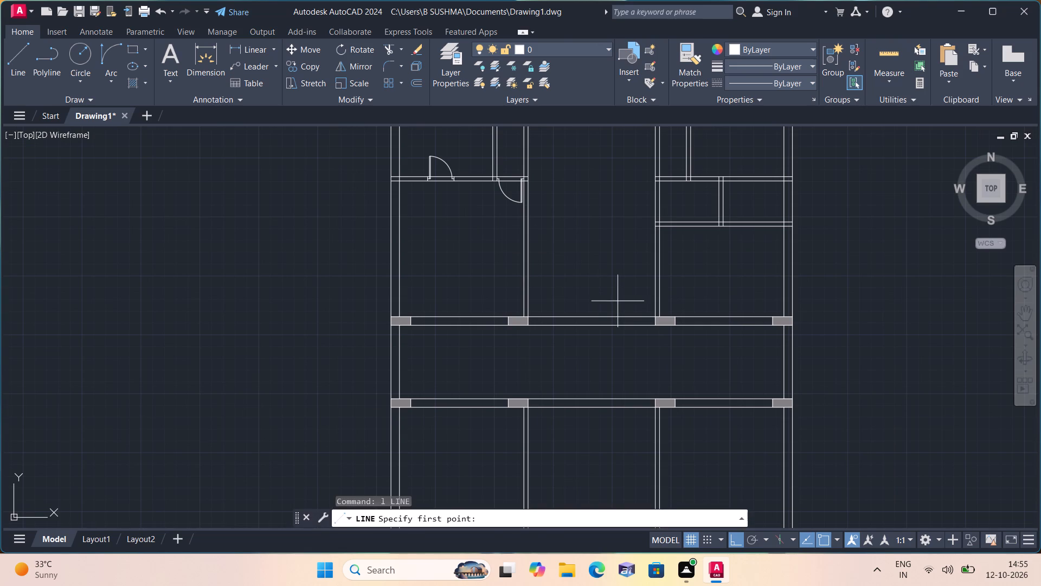
scroll(644, 322, "up", 3)
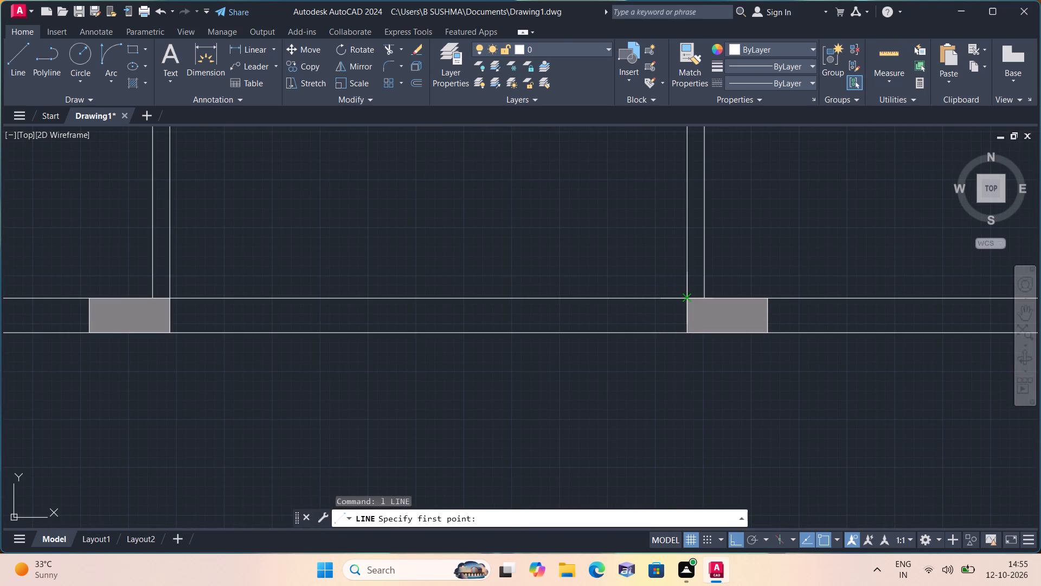
left_click(687, 299)
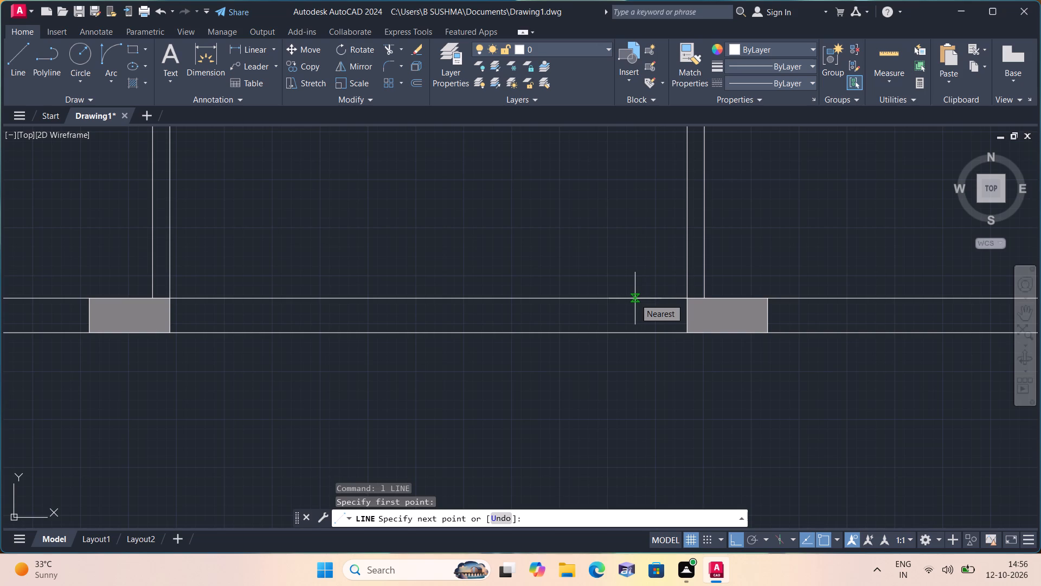
key("3")
key("BackSpace")
key("6")
type("\"")
key("space")
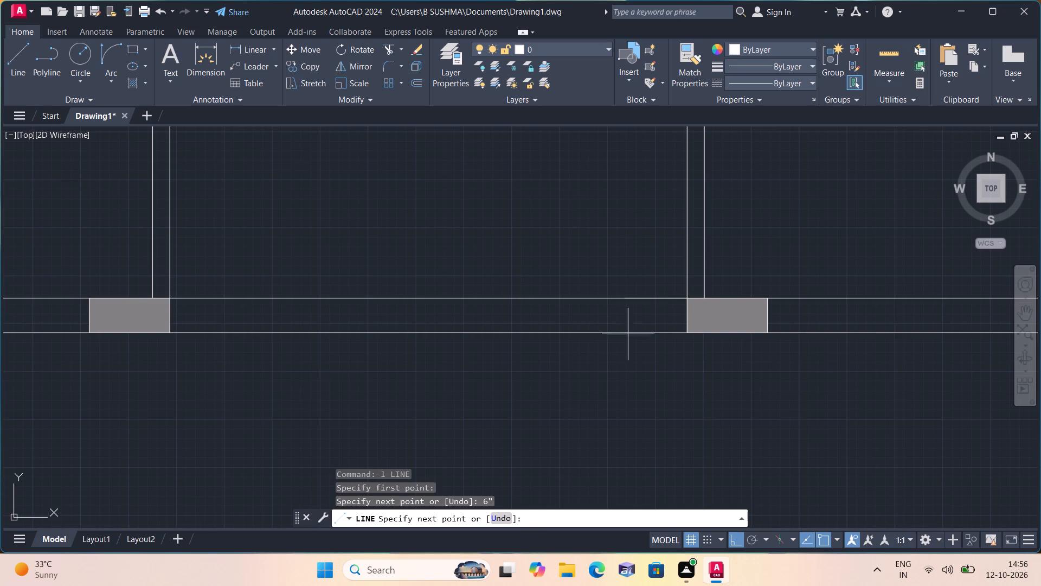
left_click(662, 333)
key("space")
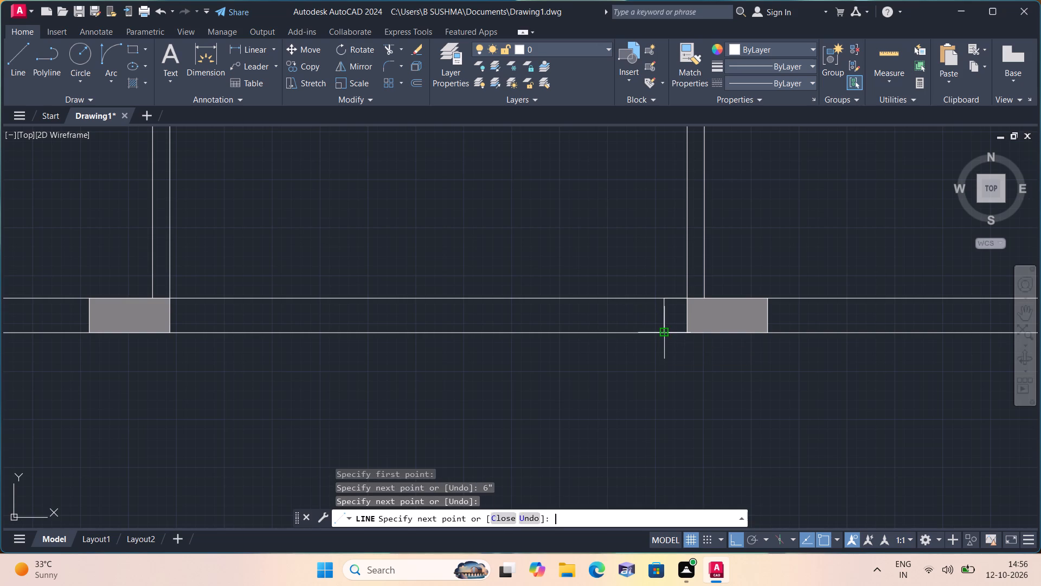
Delete the 6" horizontal helper line between the column corner and the new jamb line.
scroll(670, 310, "up", 1)
left_click(676, 290)
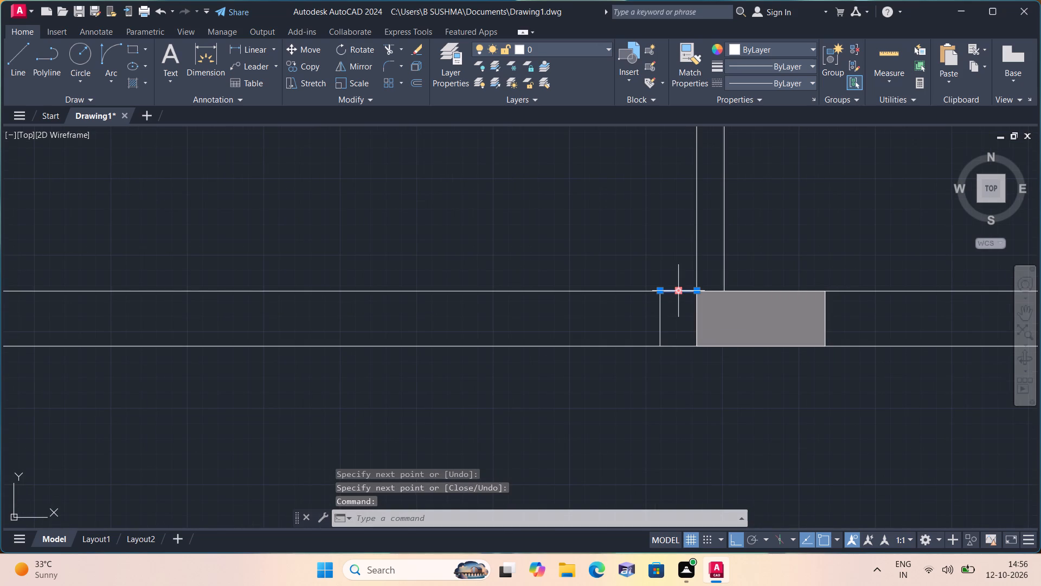
key("Delete")
From the jamb line's midpoint, draw connected segments of 2", 2' and 2" leftward inside the wall, ending up at the wall's upper line.
type("l")
key("space")
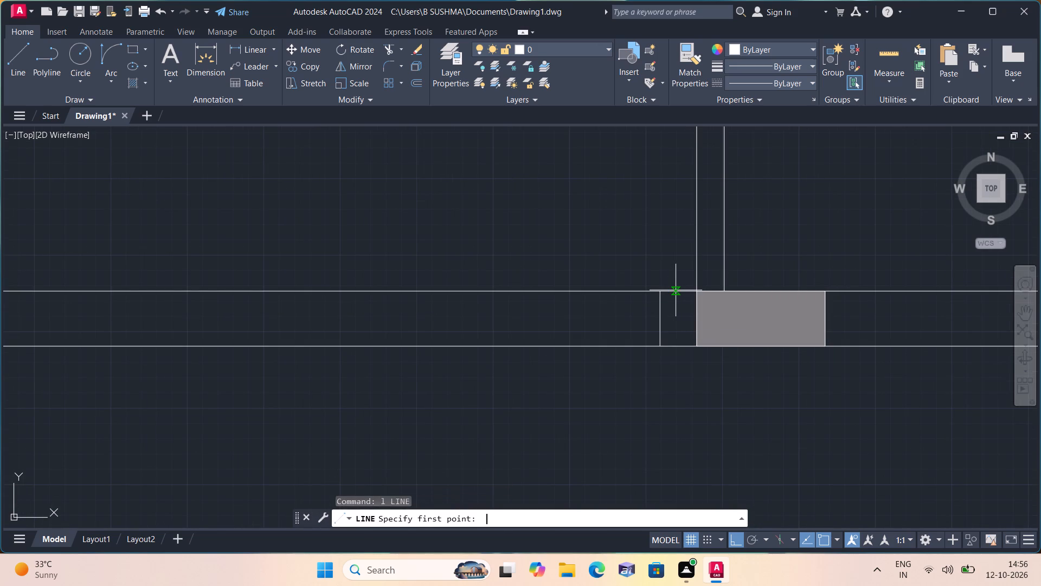
left_click(661, 317)
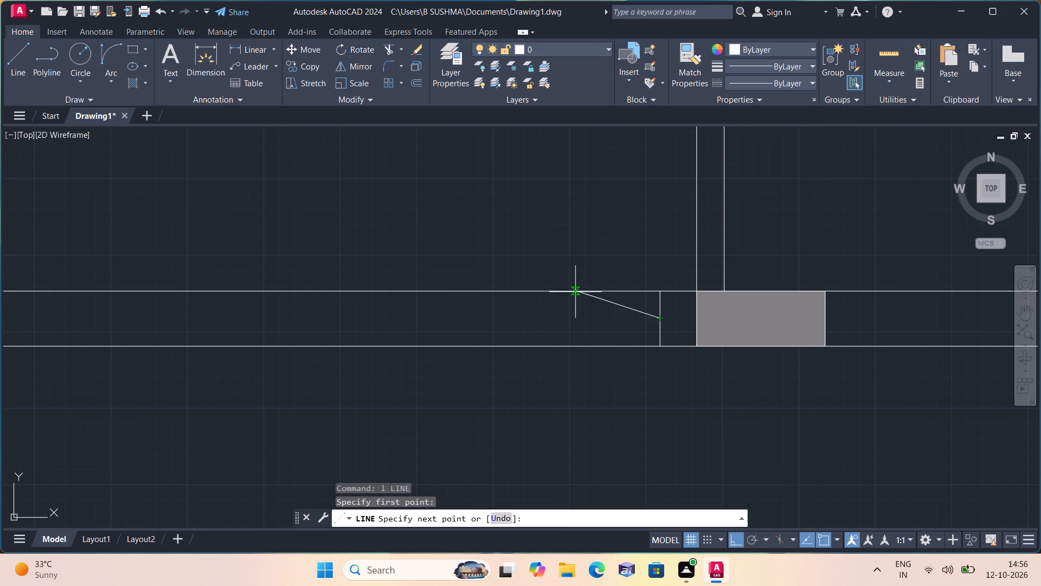
type("2\"")
key("space")
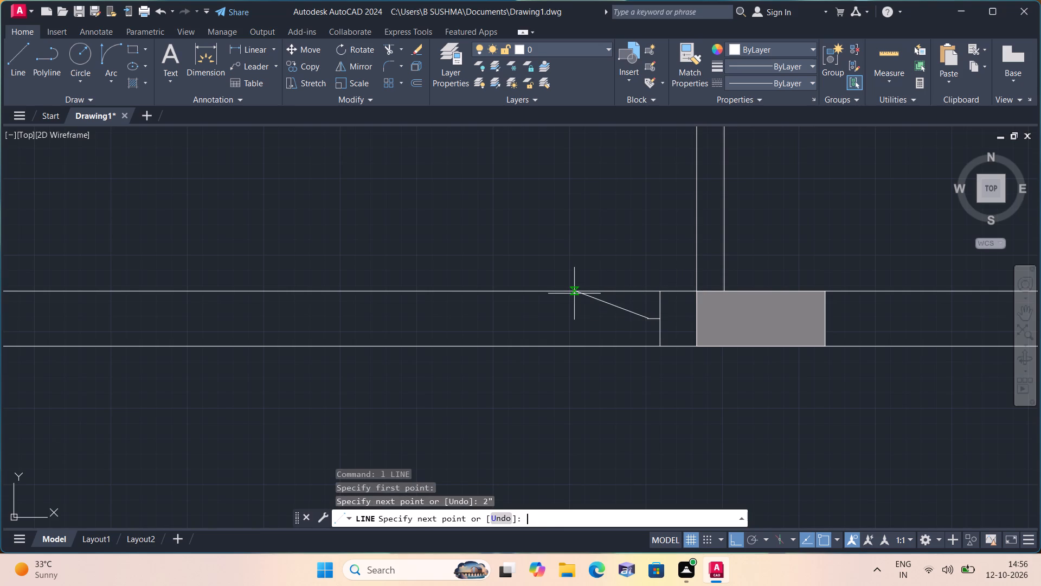
type("2'")
key("space")
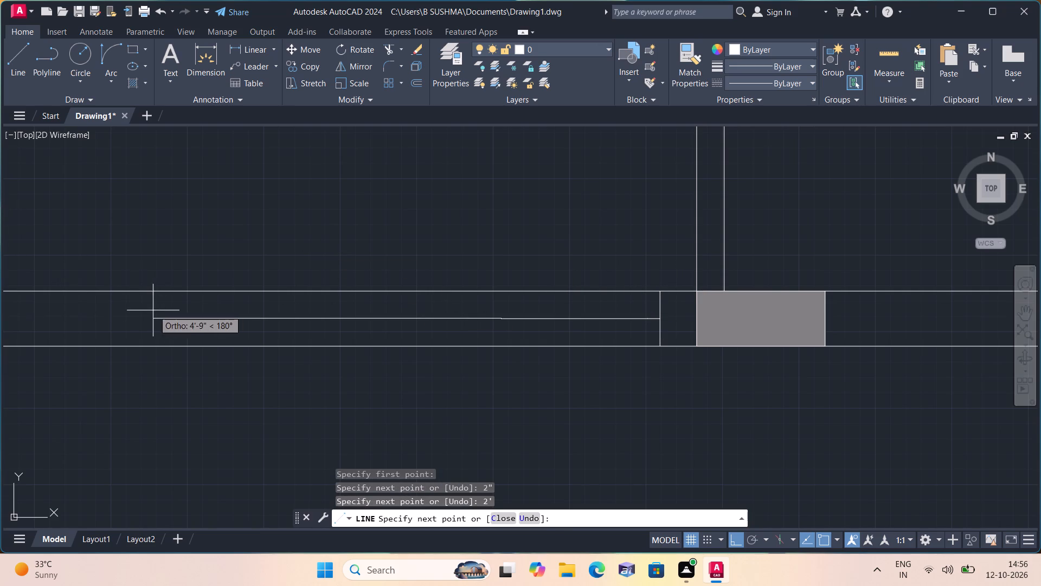
type("2\"")
key("space")
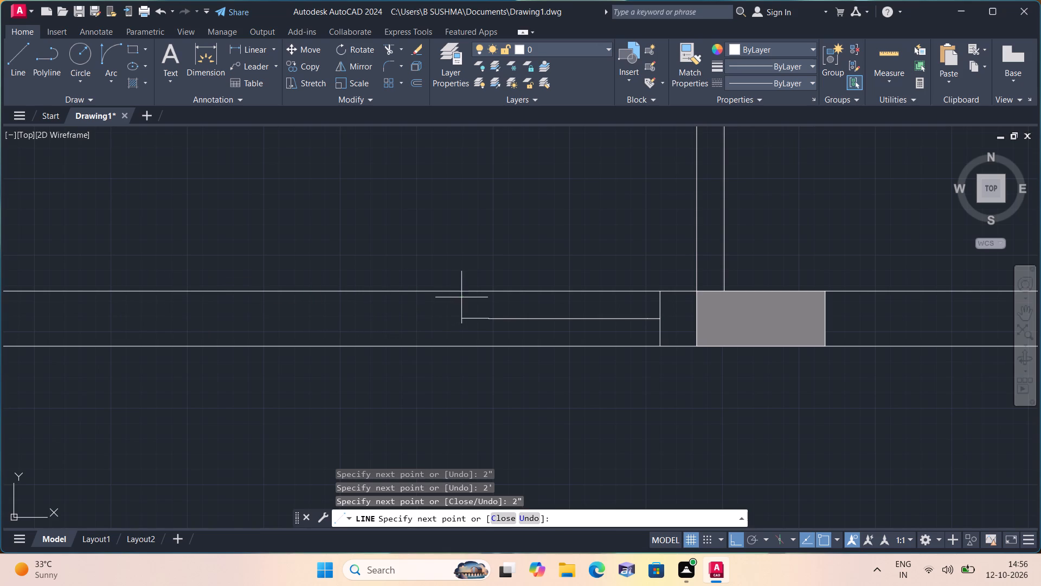
left_click(492, 292)
key("space")
Draw a vertical line from the left end of the 2" segment down to the wall's lower line, completing the far jamb.
key("space")
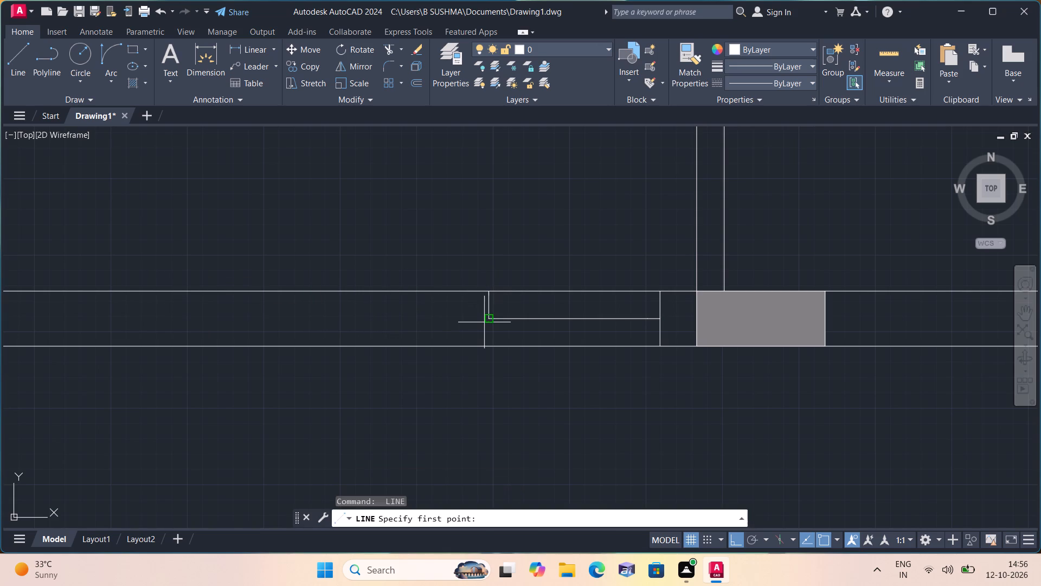
left_click(485, 320)
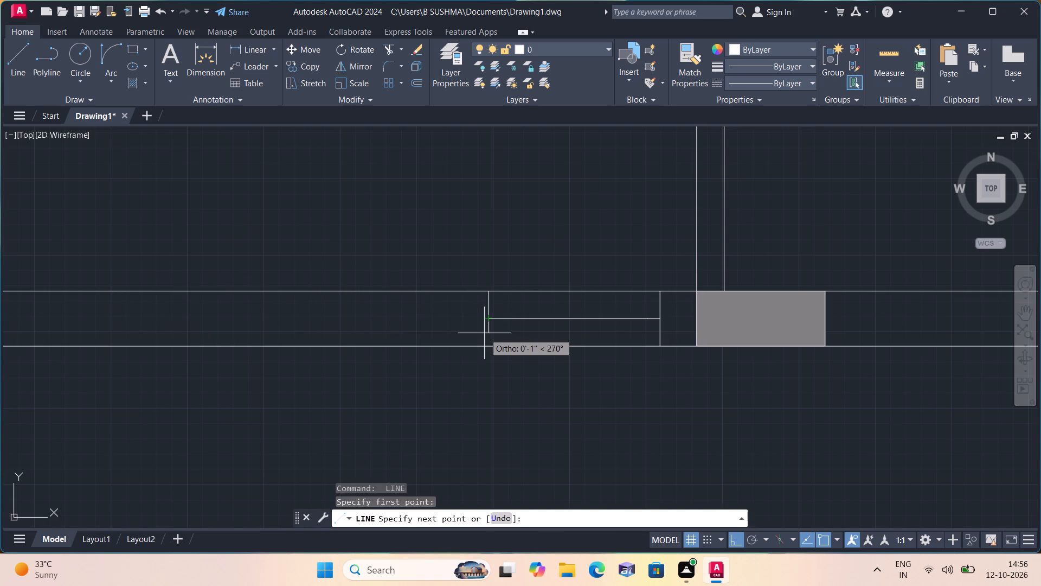
left_click(488, 345)
key("space")
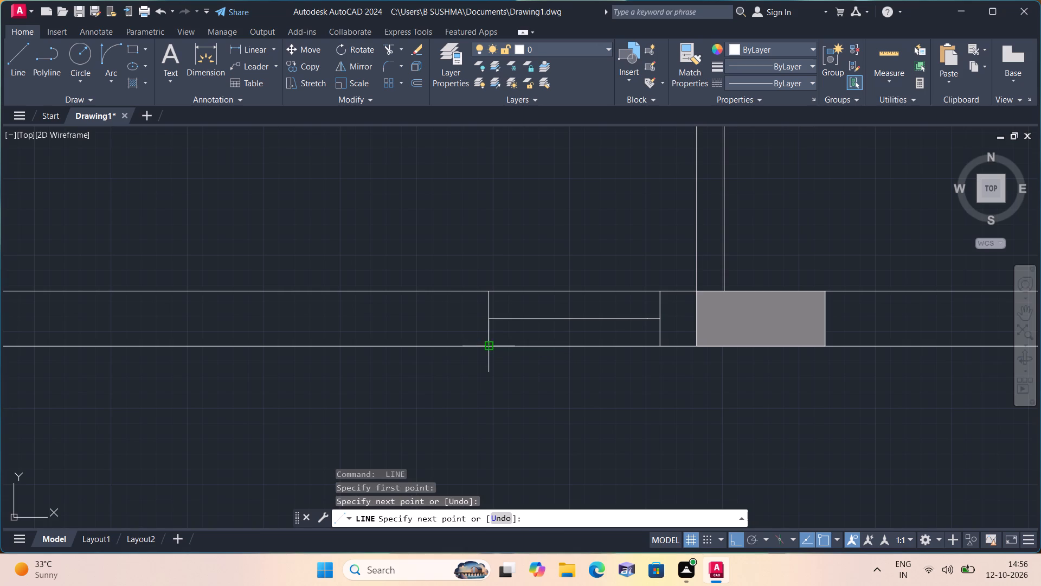
Trim away the 2' middle segment between the two jambs, leaving a 2" stub on each side.
scroll(487, 342, "down", 1)
key("r")
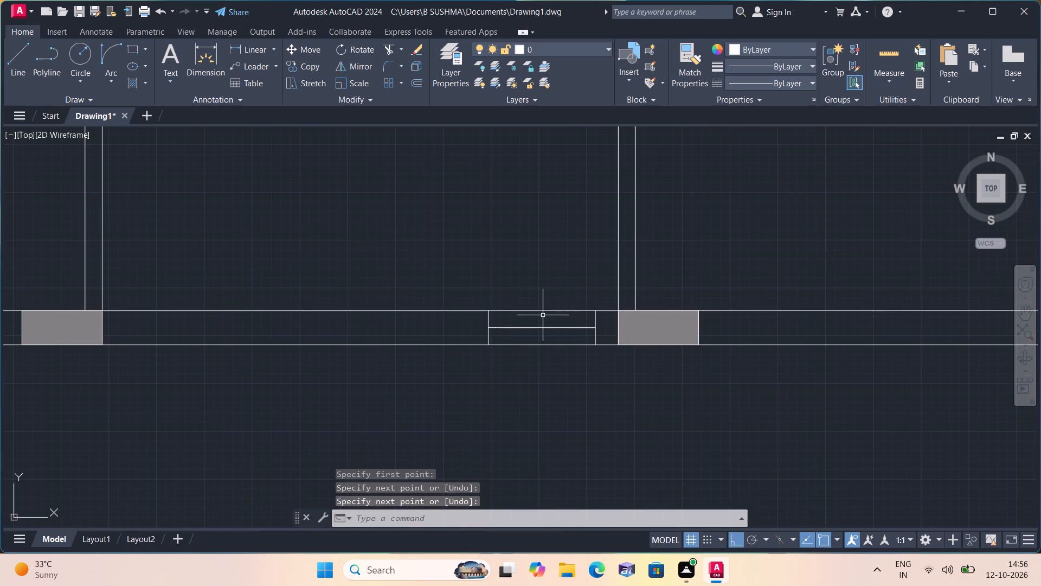
key("BackSpace")
type("tr")
type("im")
key("space")
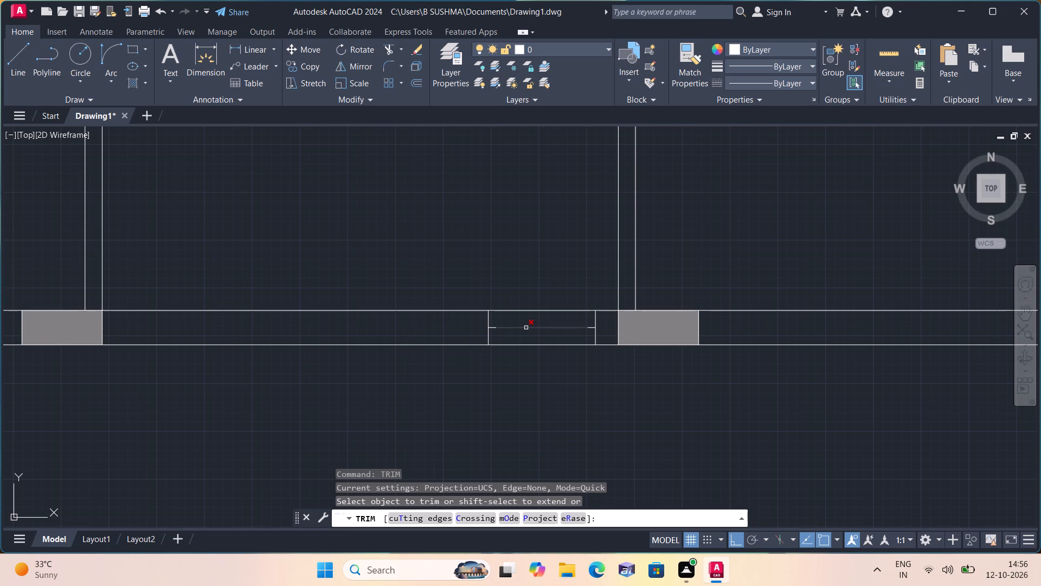
left_click(526, 328)
key("space")
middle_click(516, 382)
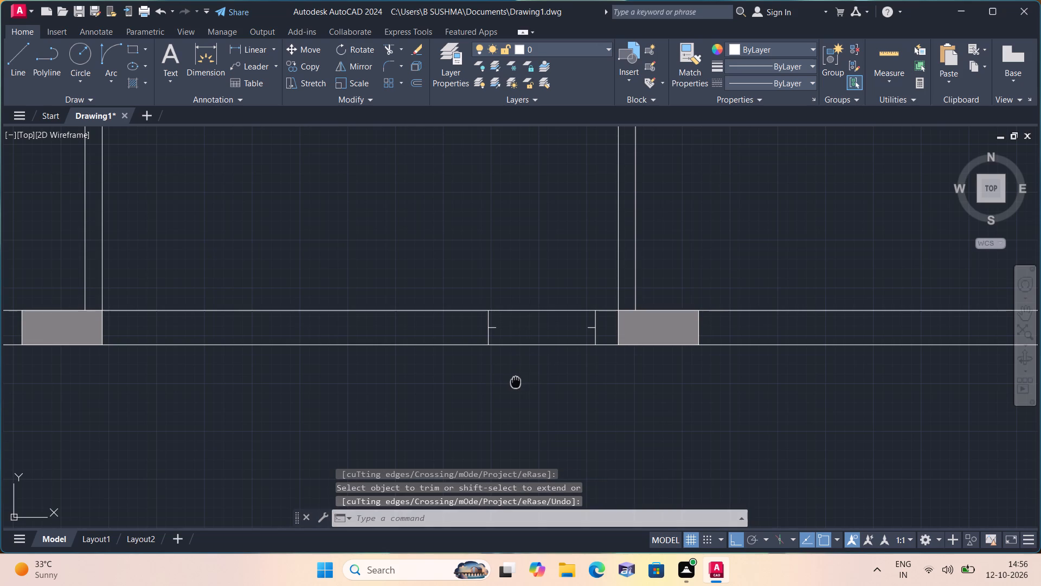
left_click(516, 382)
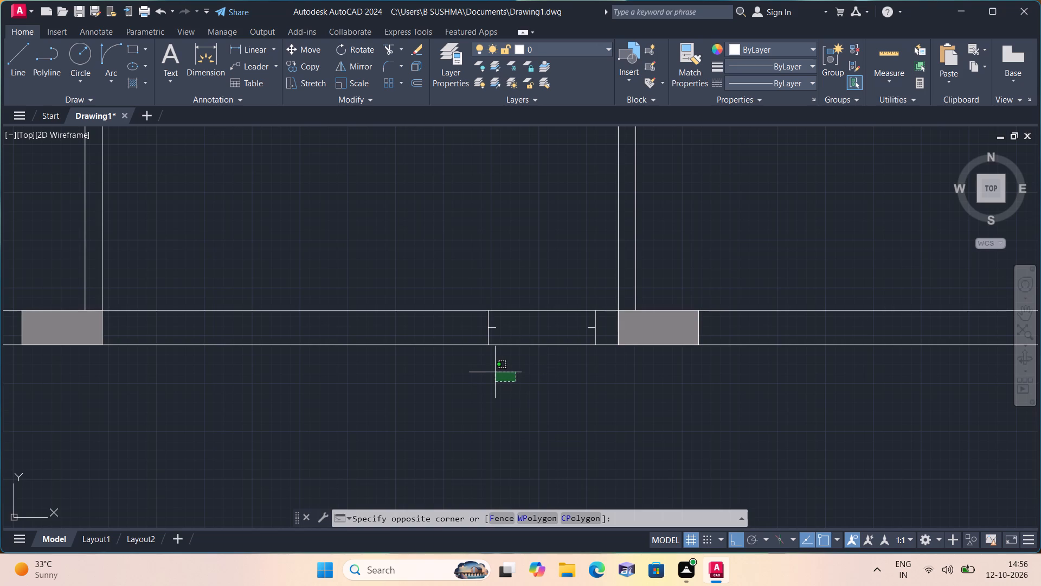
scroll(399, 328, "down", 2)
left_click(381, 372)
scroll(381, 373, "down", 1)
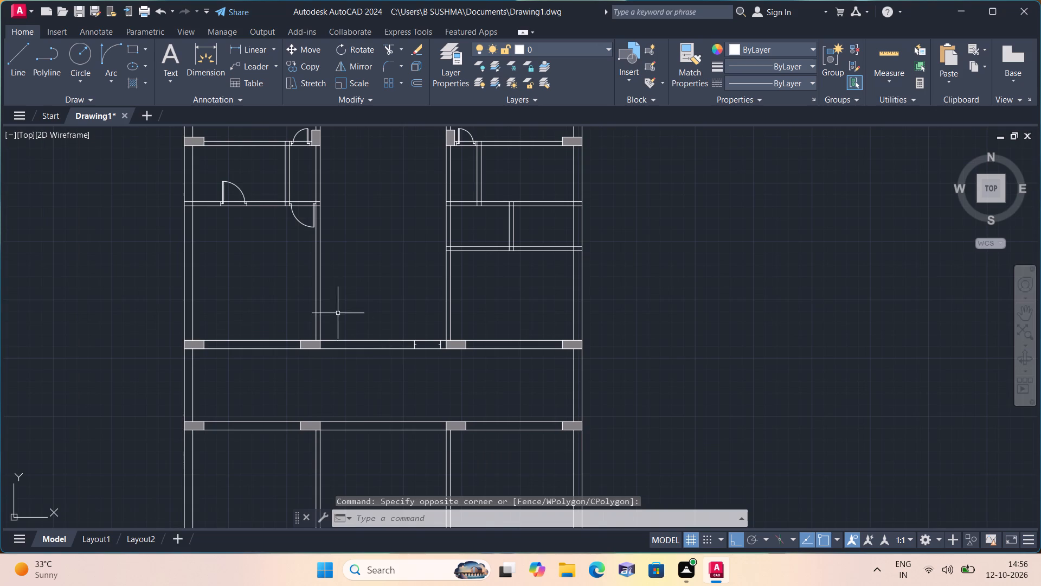
Examine the existing doors and the partition walls in the side bays on both sides of the middle bay.
middle_click_drag(271, 273, 293, 308)
scroll(312, 203, "up", 2)
middle_click_drag(327, 203, 358, 277)
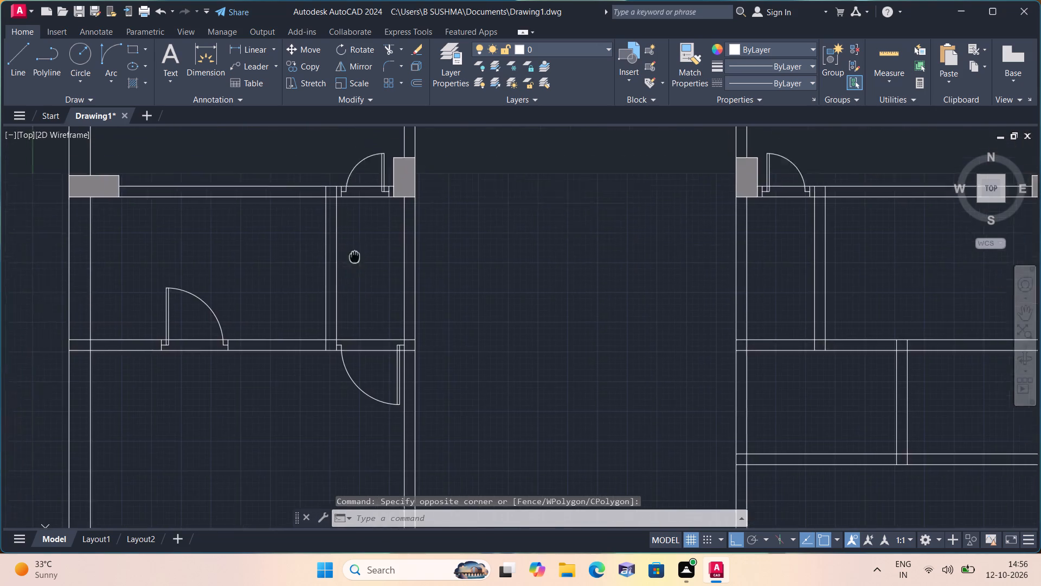
middle_click_drag(358, 277, 401, 393)
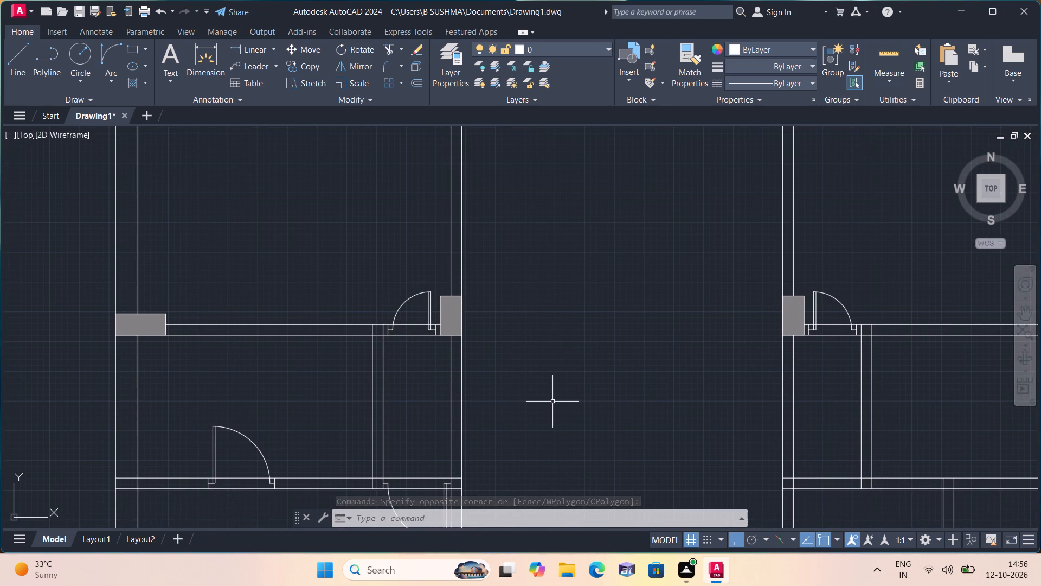
middle_click_drag(551, 402, 511, 290)
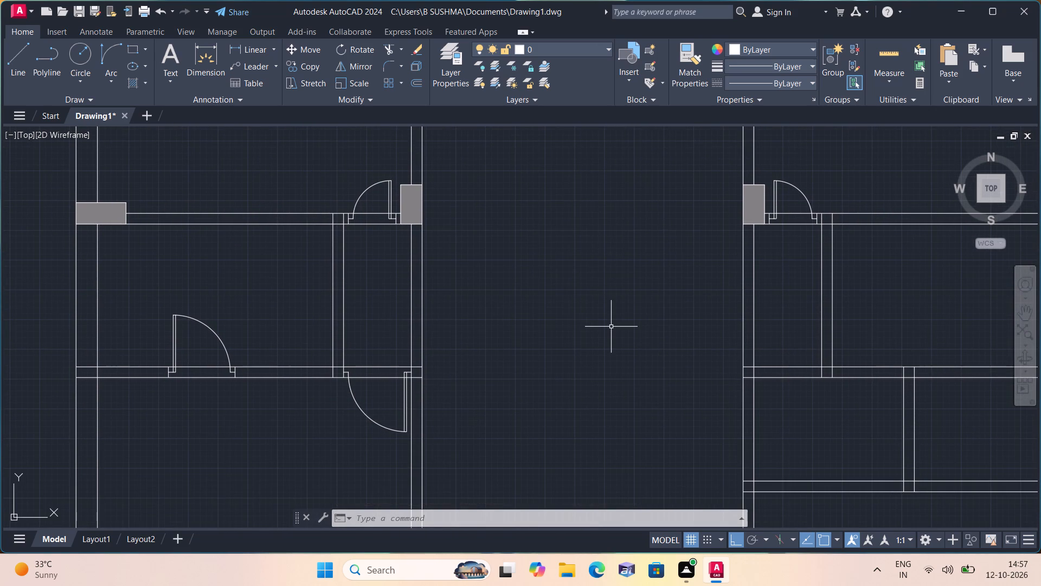
middle_click_drag(610, 328, 558, 244)
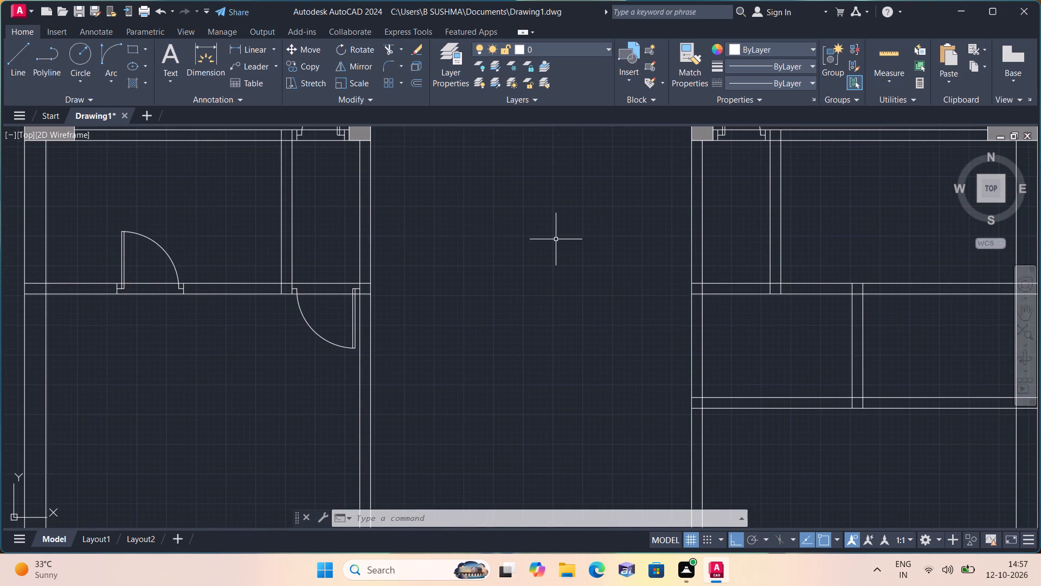
middle_click_drag(711, 358, 563, 388)
scroll(563, 388, "down", 1)
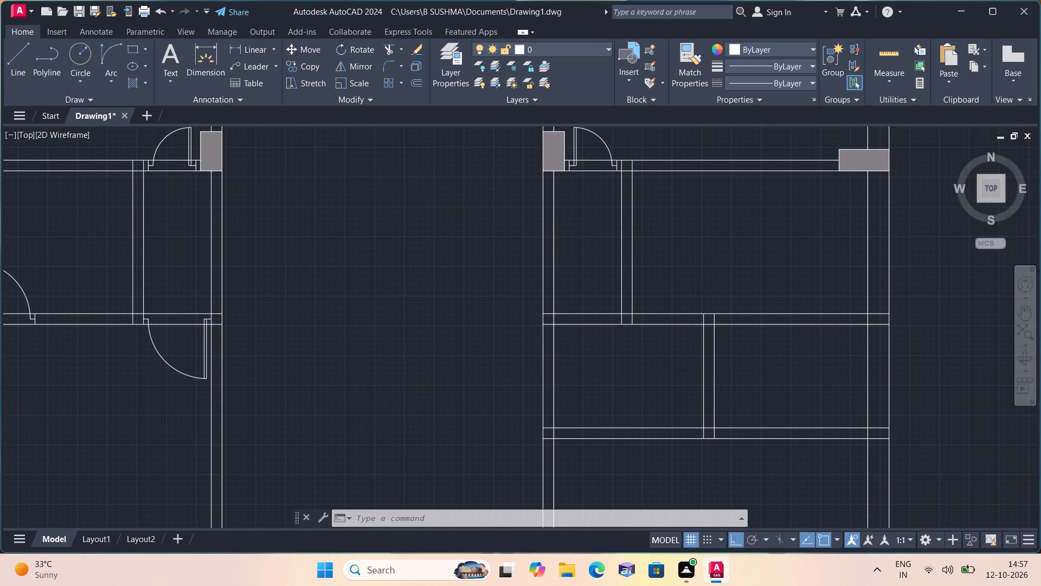
scroll(563, 388, "down", 2)
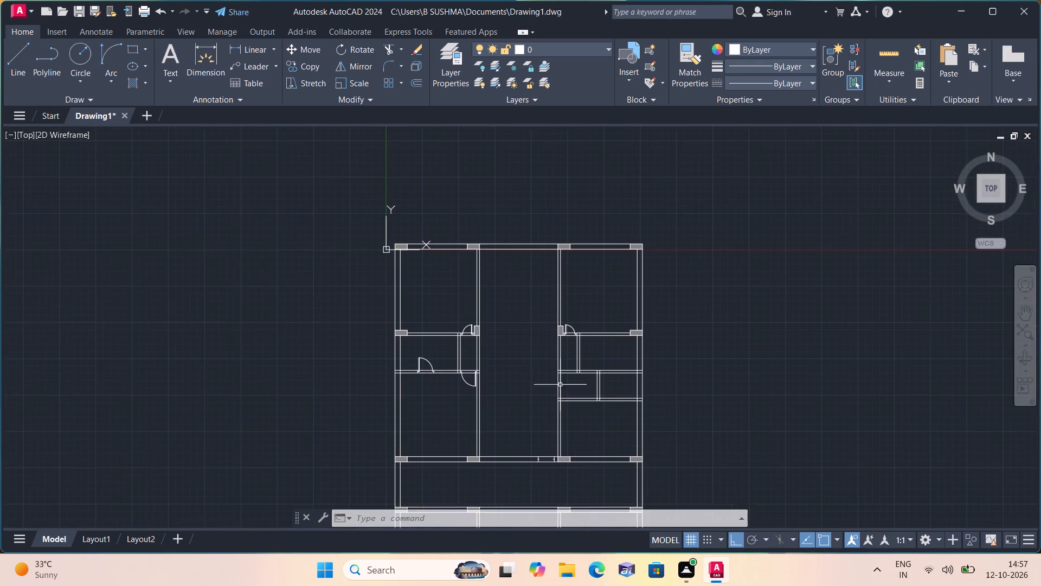
middle_click_drag(553, 367, 544, 330)
scroll(542, 361, "up", 1)
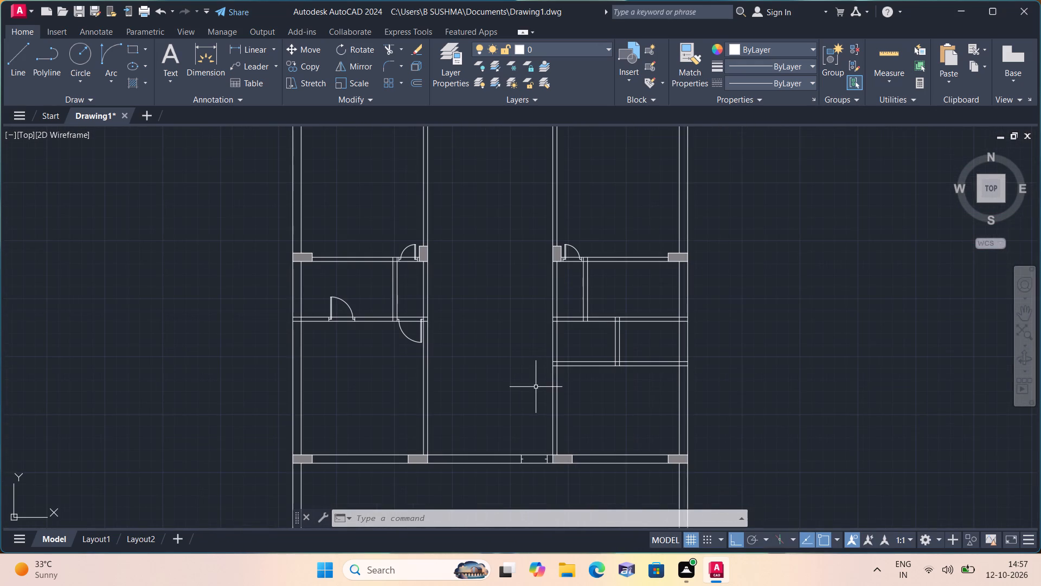
scroll(531, 431, "up", 1)
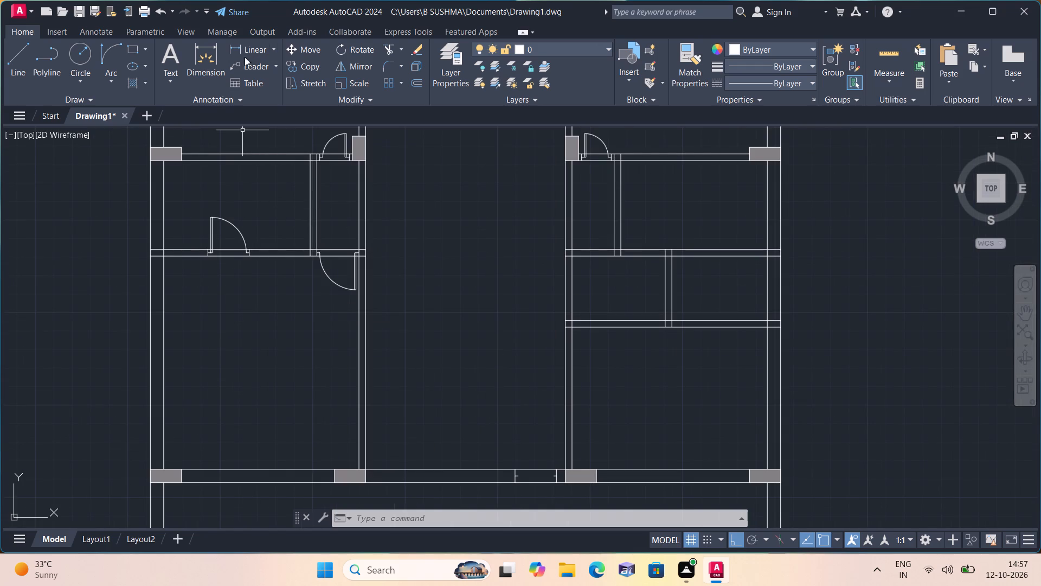
Measure the clear width between the two jamb stubs of the middle bay's door opening with a linear dimension, without placing it.
left_click(247, 47)
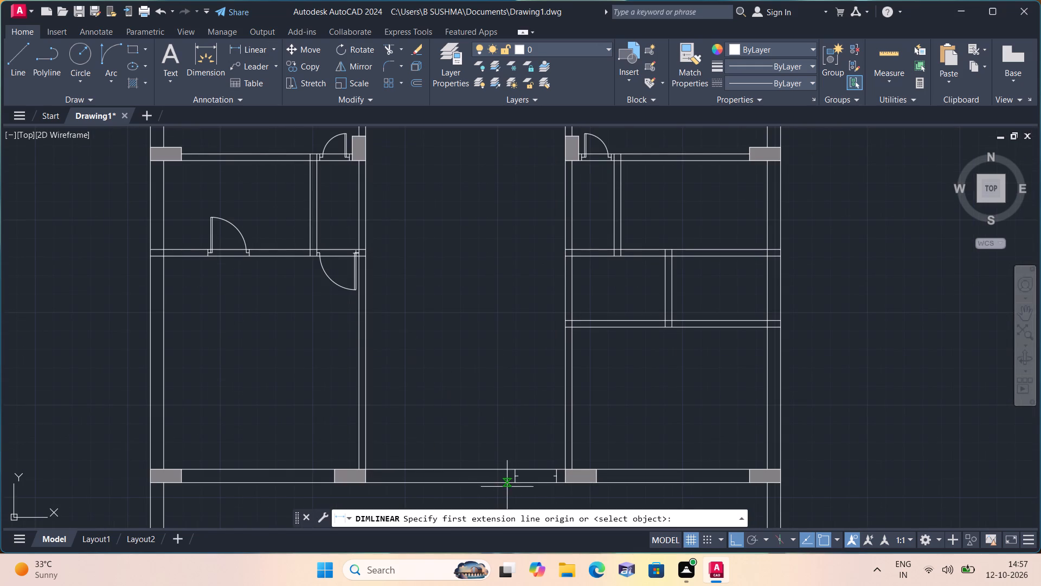
scroll(524, 476, "up", 2)
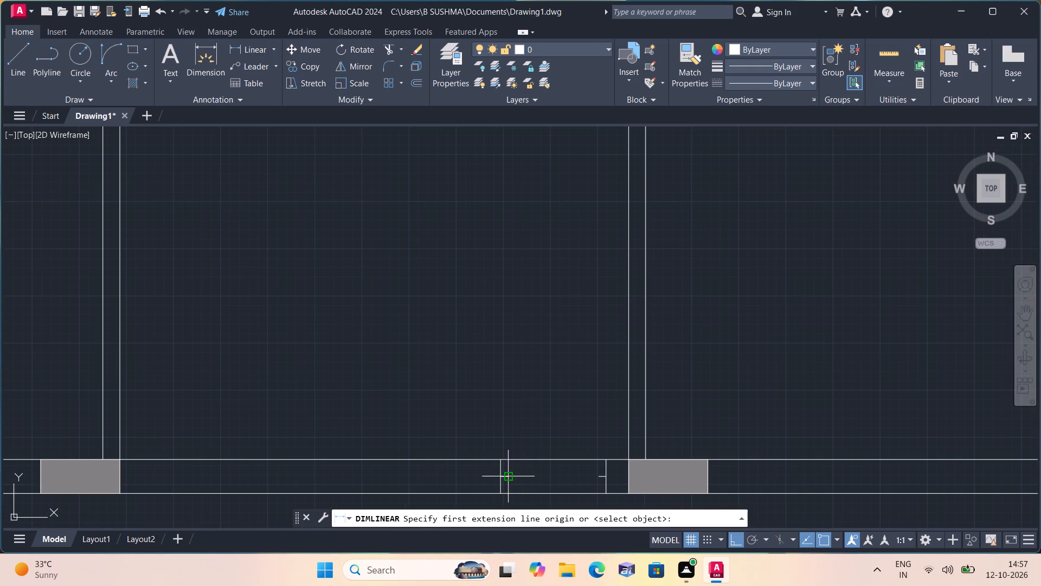
left_click(508, 473)
left_click(597, 476)
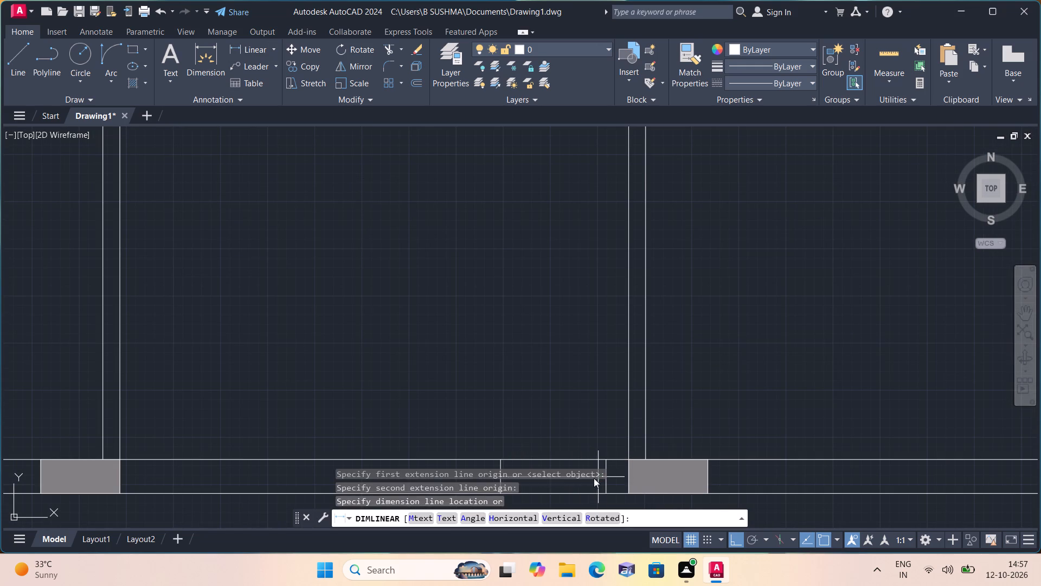
scroll(556, 458, "up", 2)
middle_click_drag(548, 451, 542, 405)
scroll(542, 405, "up", 2)
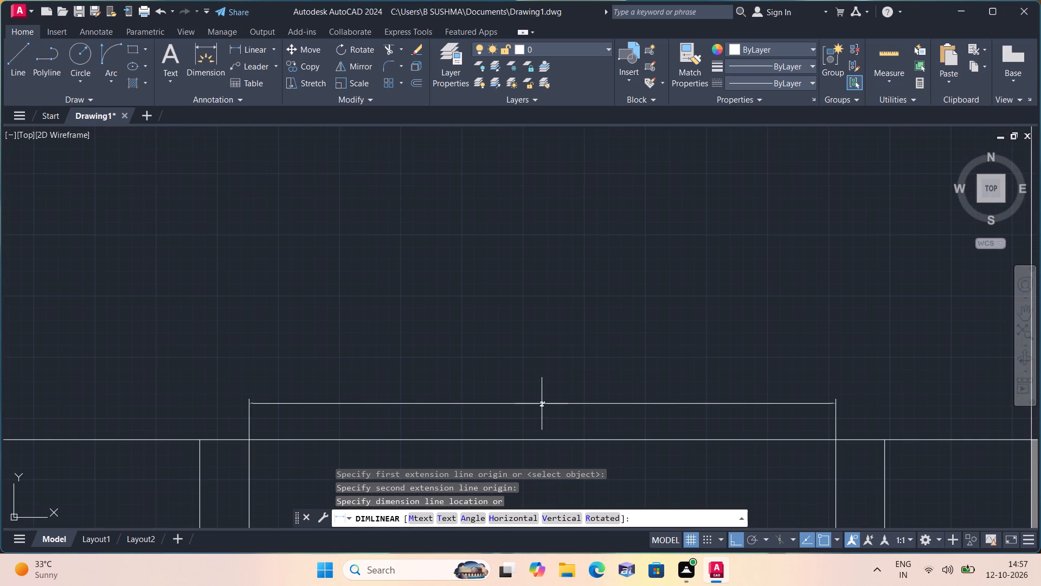
key("Escape")
Draw a 2' vertical leaf line upward from the inner end of the jamb stub nearest the column.
scroll(542, 404, "down", 3)
middle_click_drag(544, 402, 541, 356)
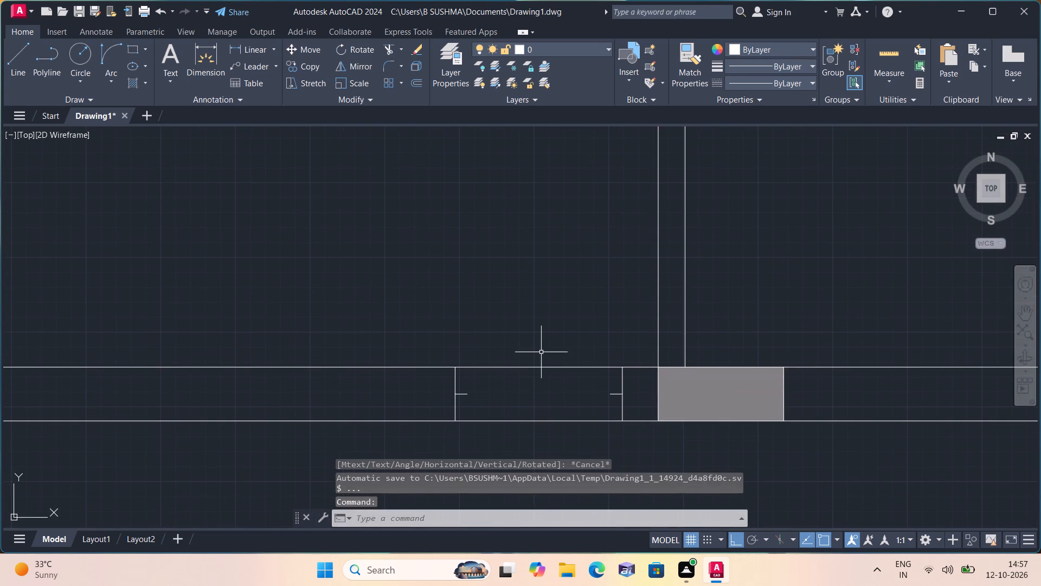
key("l")
key("space")
left_click_drag(613, 394, 607, 384)
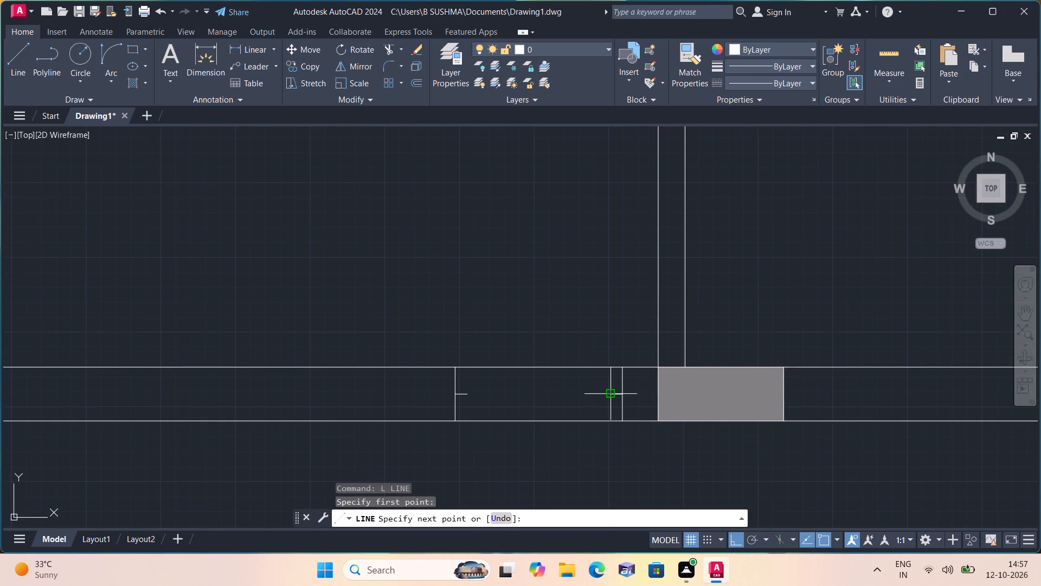
type("2'")
key("space")
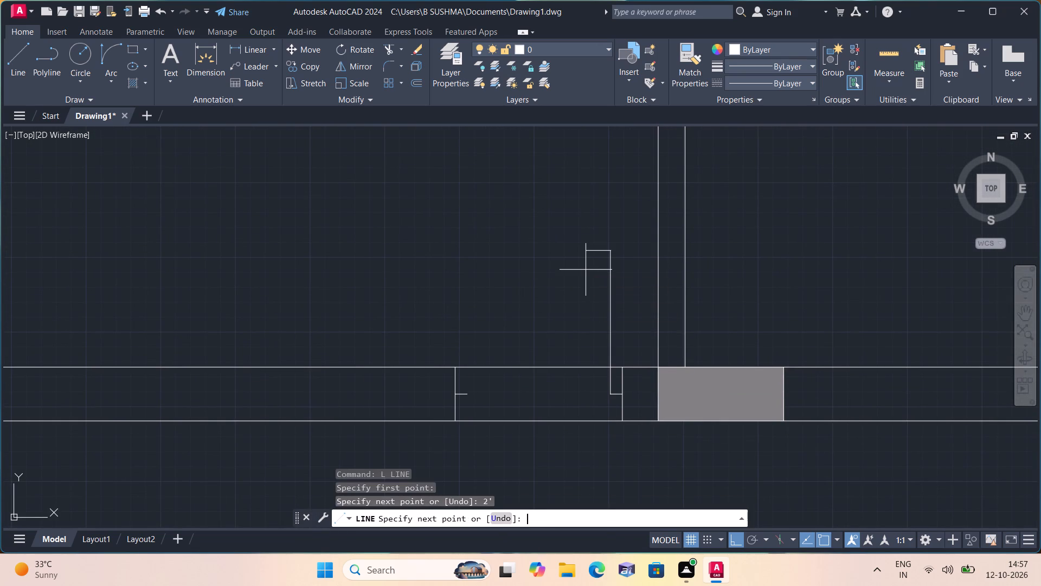
key("Escape")
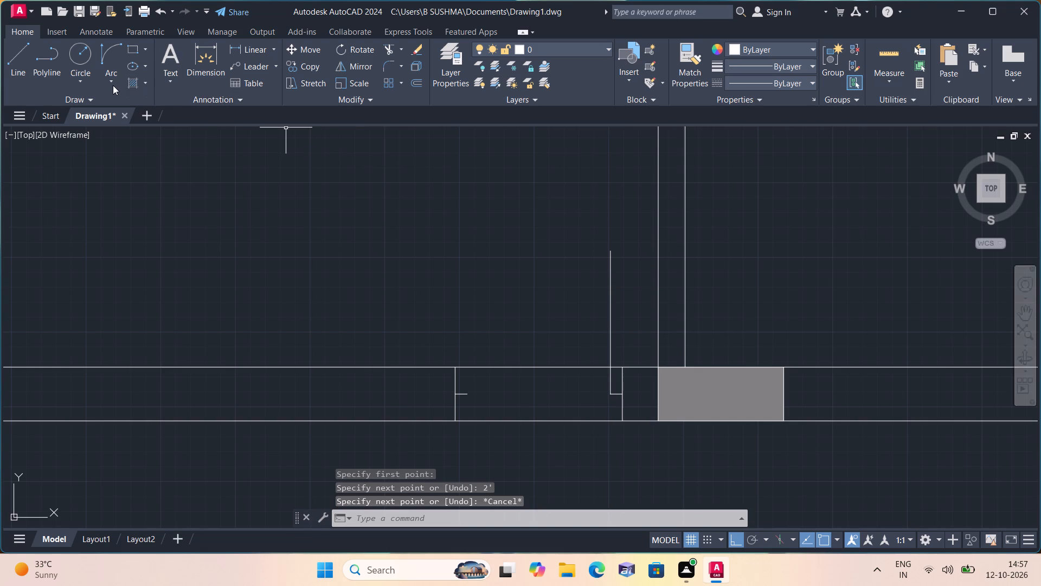
Draw the door swing as a Start, End, Direction arc from the leaf's top to the opposite stub's end, starting horizontally leftward.
left_click_drag(110, 84, 109, 93)
left_click(108, 82)
left_click(150, 247)
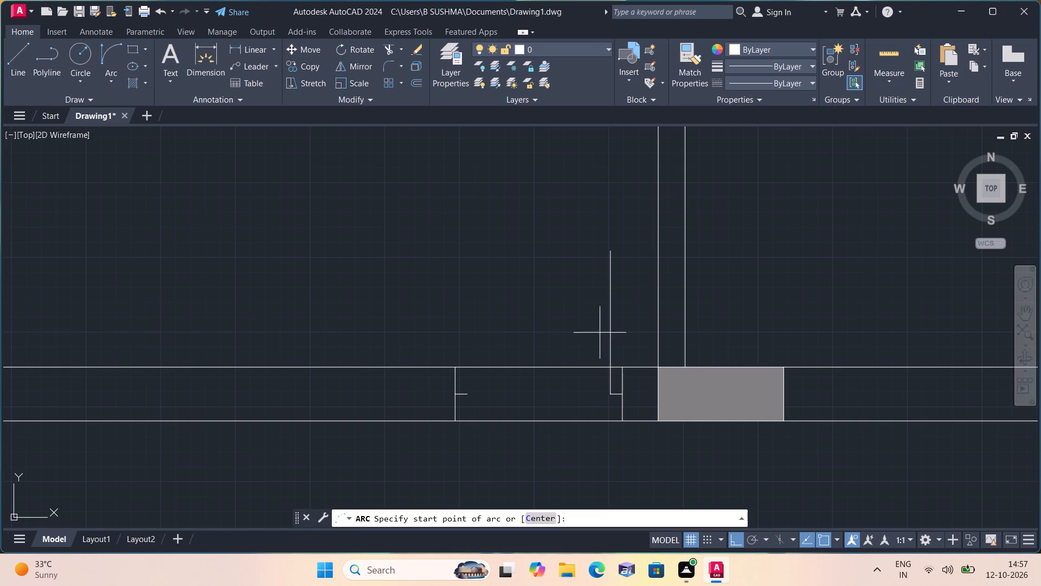
left_click(608, 251)
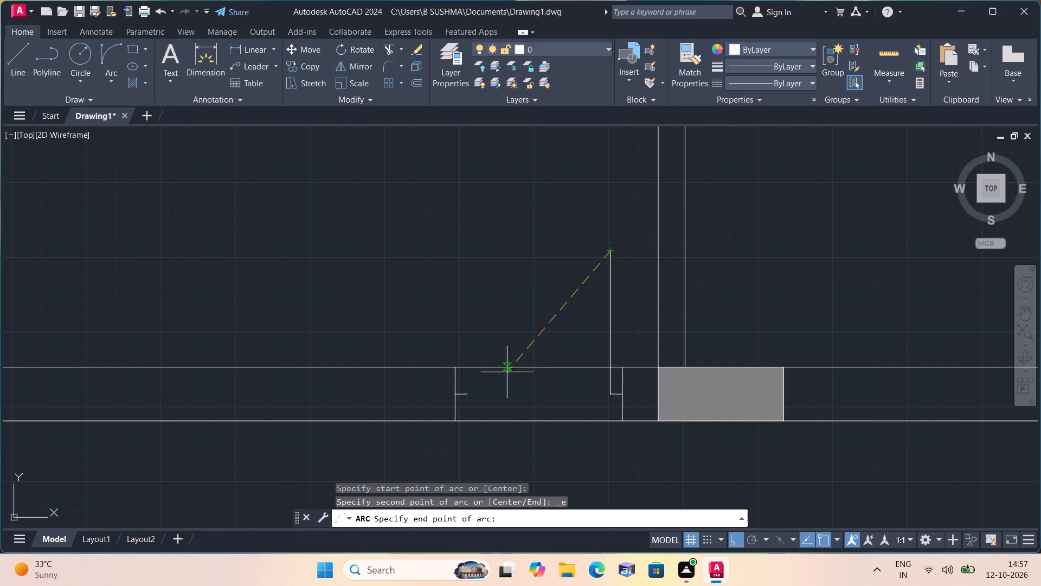
left_click(466, 393)
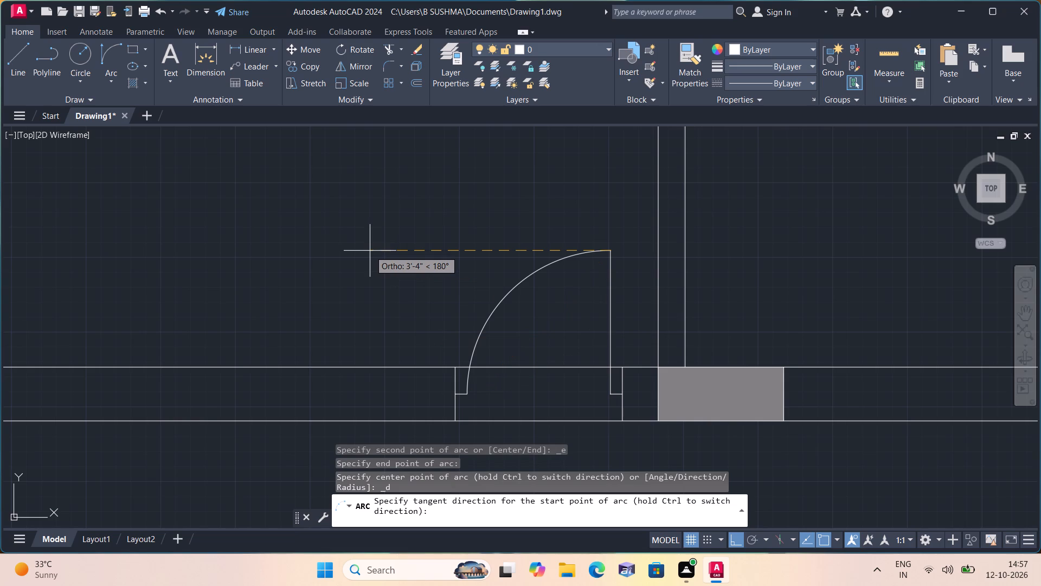
left_click(370, 251)
Offset the door leaf line by 1" toward the inside of the opening.
type("off")
key("space")
type("1\"")
key("space")
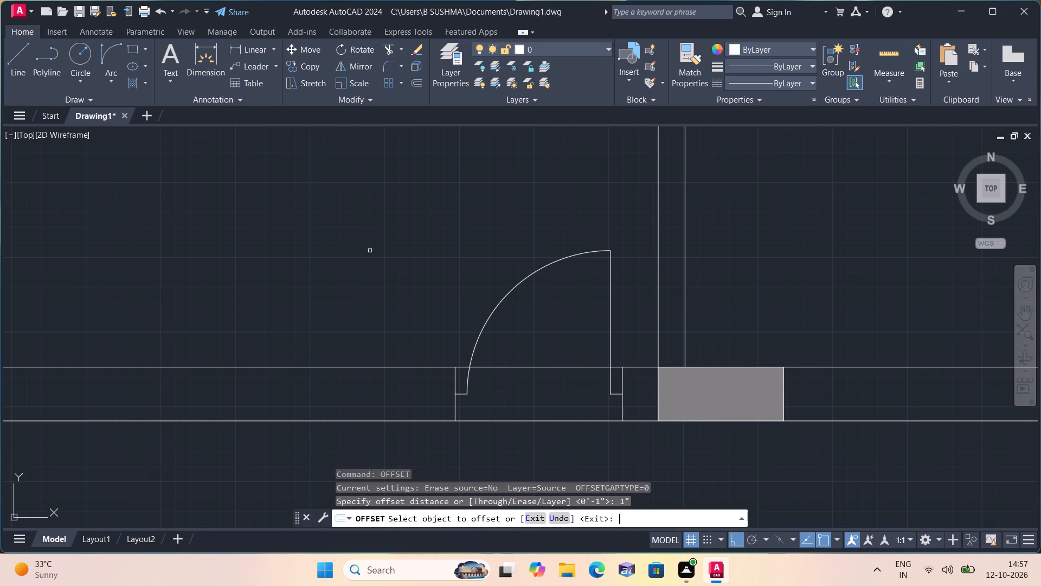
left_click(610, 304)
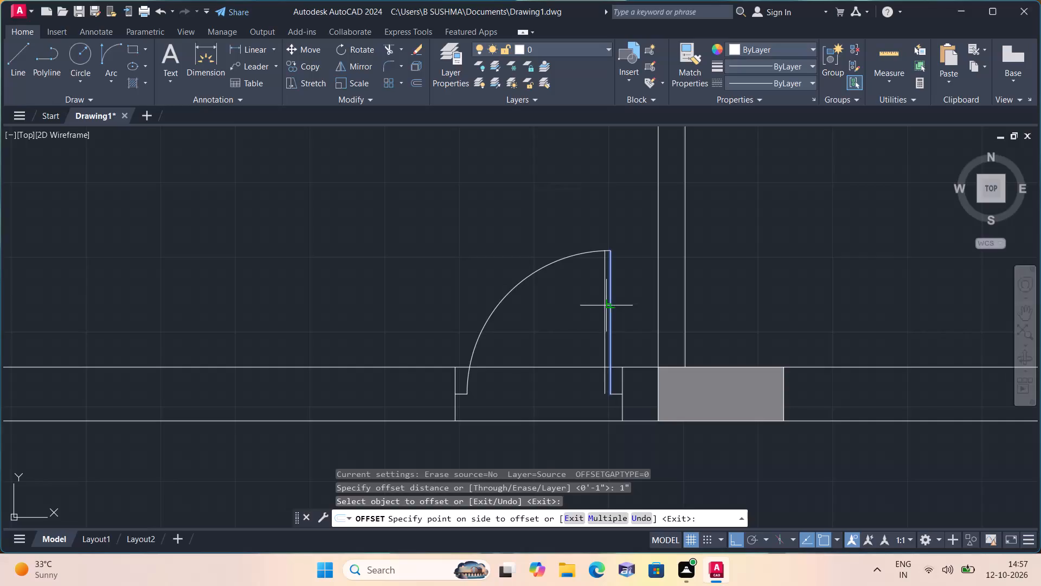
left_click(592, 303)
key("space")
Close the bottom of the door leaf with a short line between its two vertical edges.
key("l")
key("space")
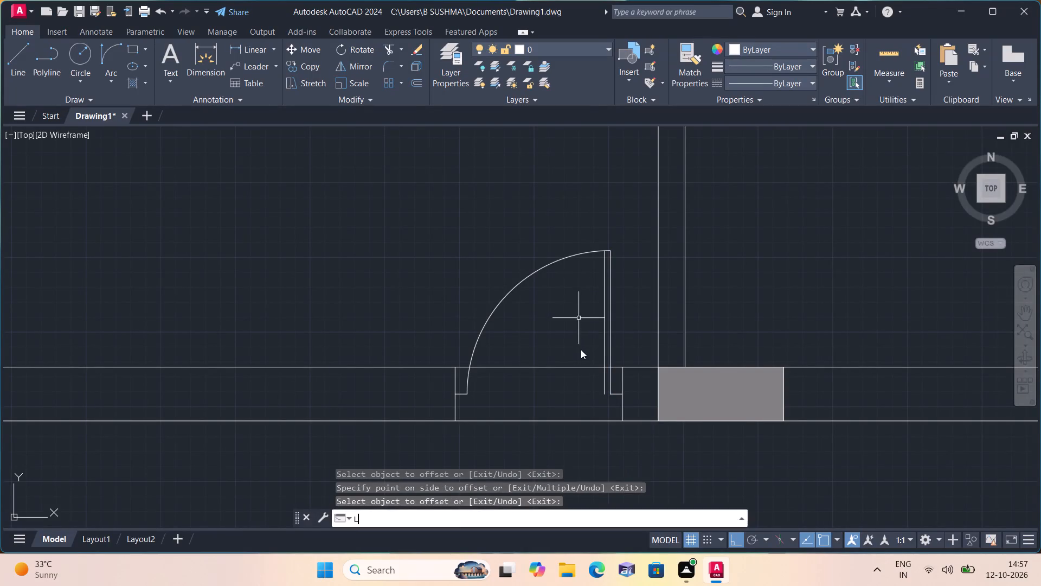
left_click(607, 395)
left_click(609, 398)
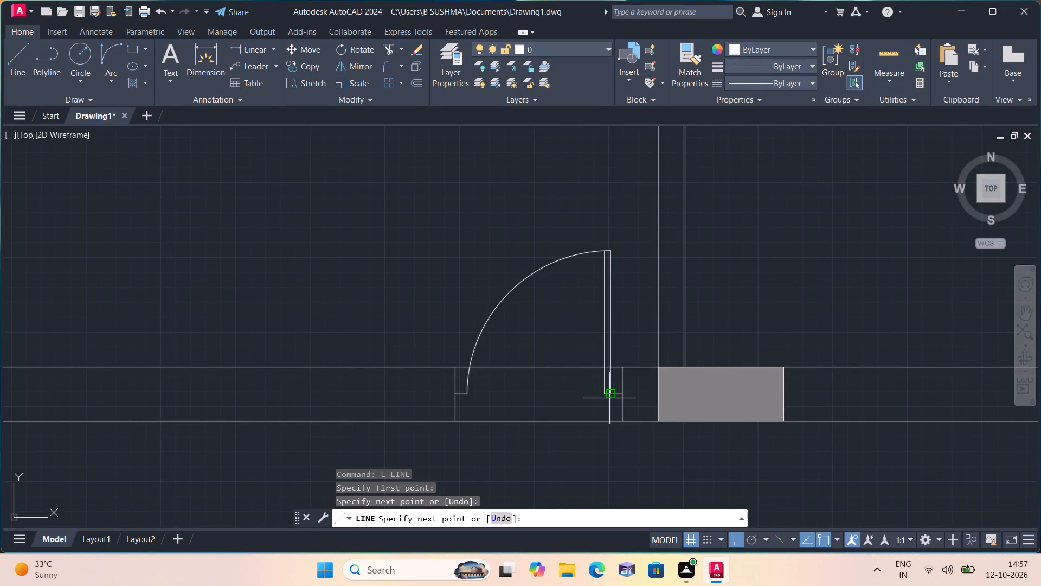
key("space")
In the right bay's upper vertical partition, draw a line 2" up from its left-face junction with the horizontal wall, then across to its right face.
scroll(577, 254, "down", 4)
middle_click_drag(641, 247, 622, 367)
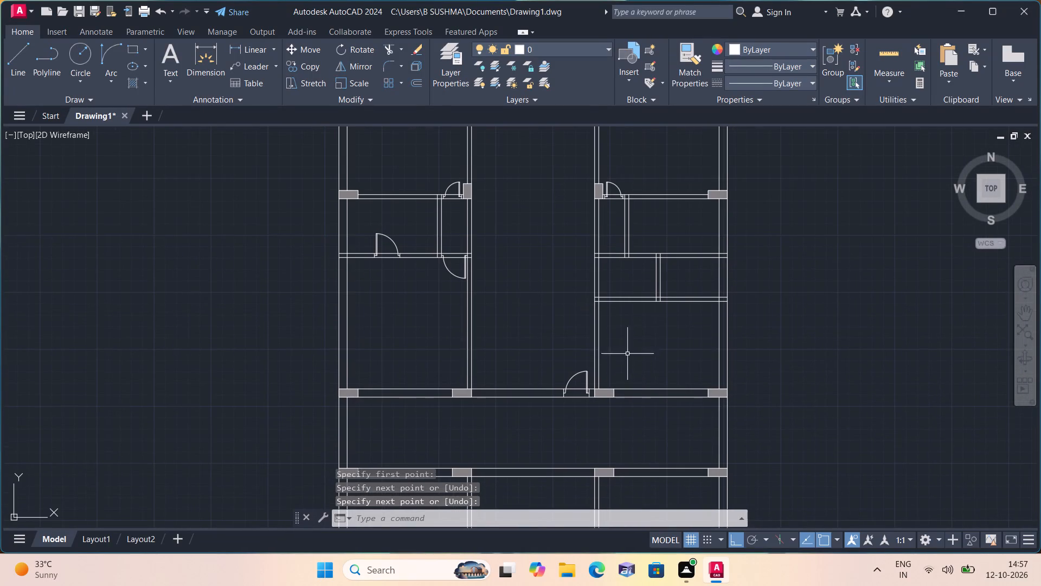
type("l")
key("space")
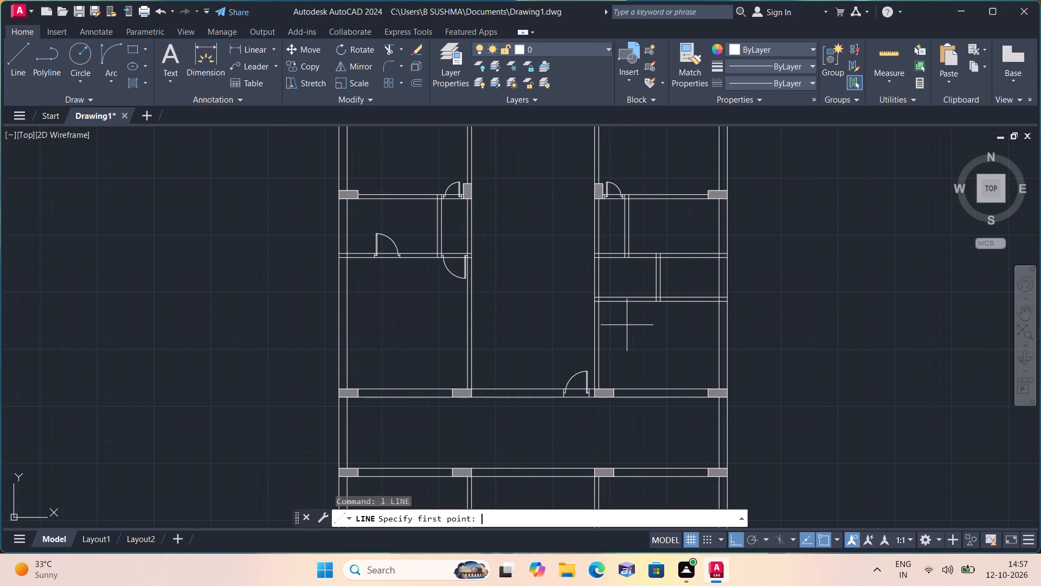
scroll(651, 308, "up", 1)
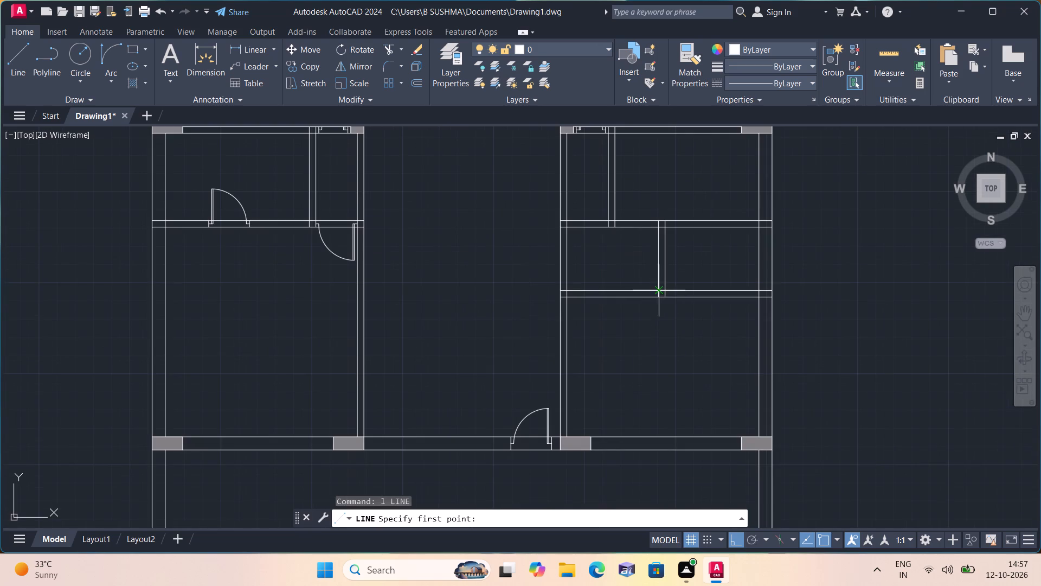
scroll(660, 290, "up", 1)
scroll(661, 290, "down", 1)
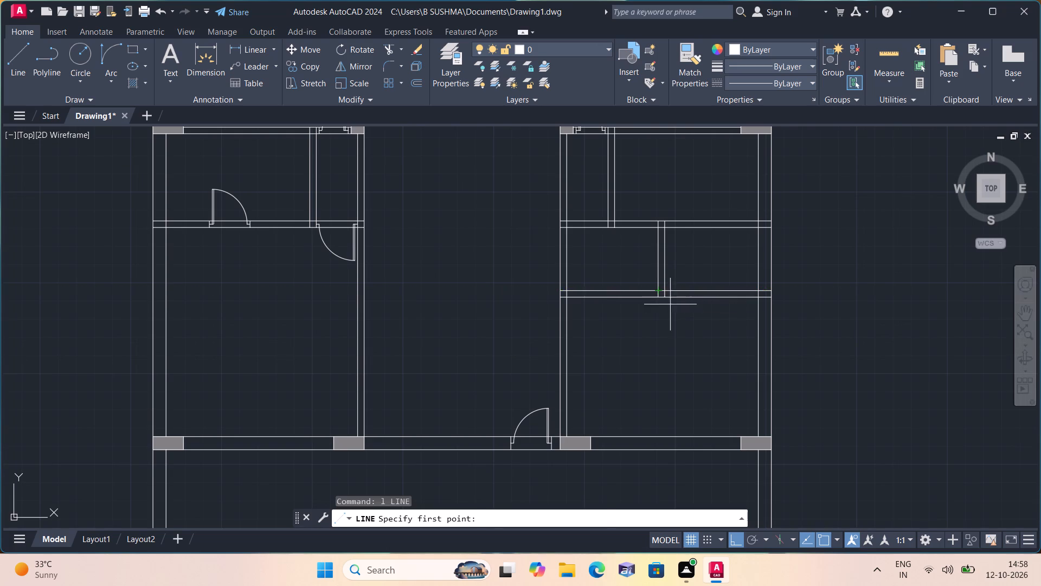
scroll(674, 314, "down", 1)
scroll(637, 239, "up", 2)
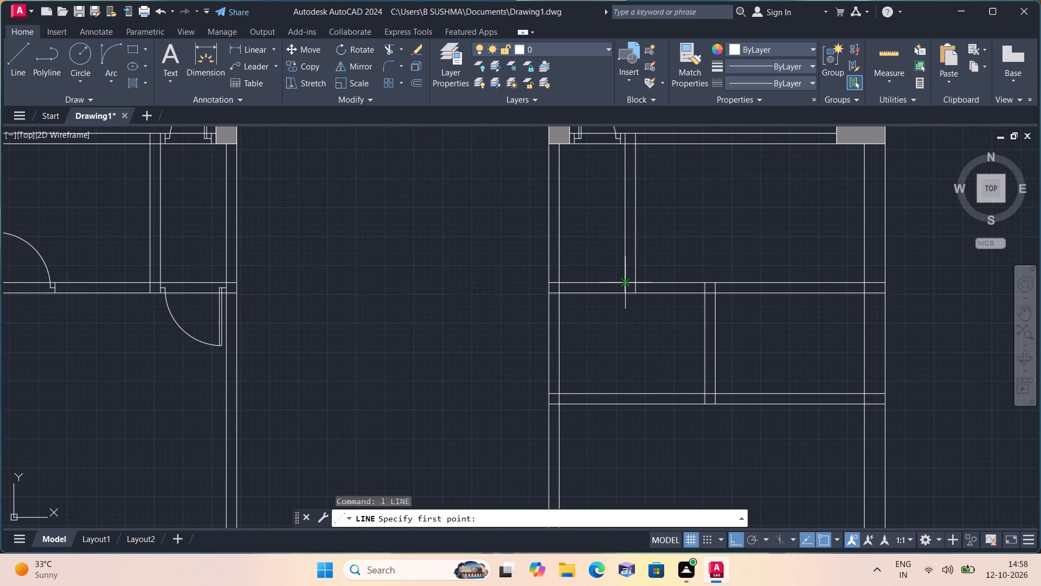
left_click(628, 280)
type("2\"")
key("space")
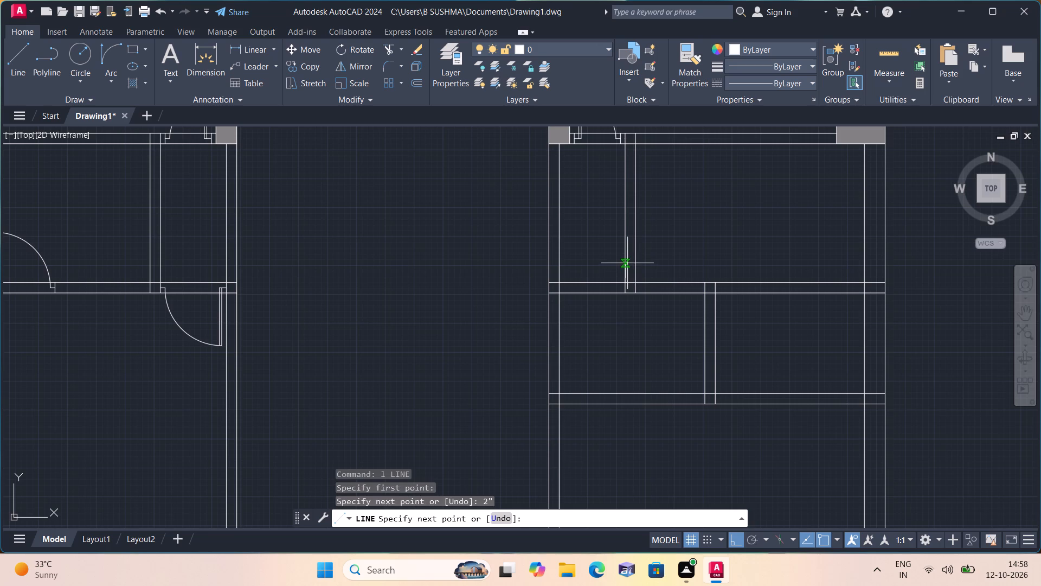
left_click(635, 278)
key("space")
scroll(633, 279, "up", 2)
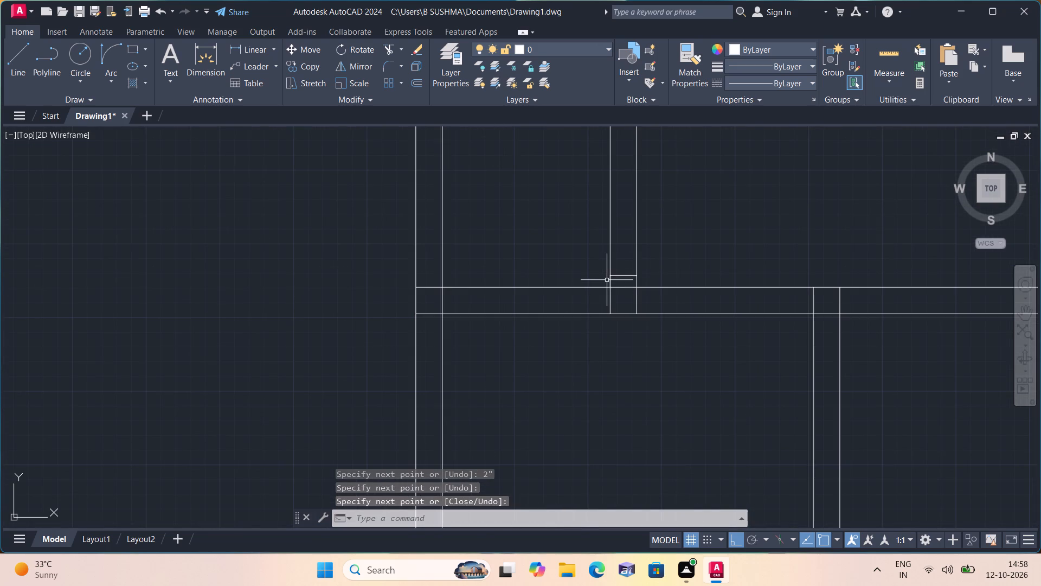
Delete the 2" vertical helper line on the partition's left face below the new jamb line.
left_click(611, 280)
key("Delete")
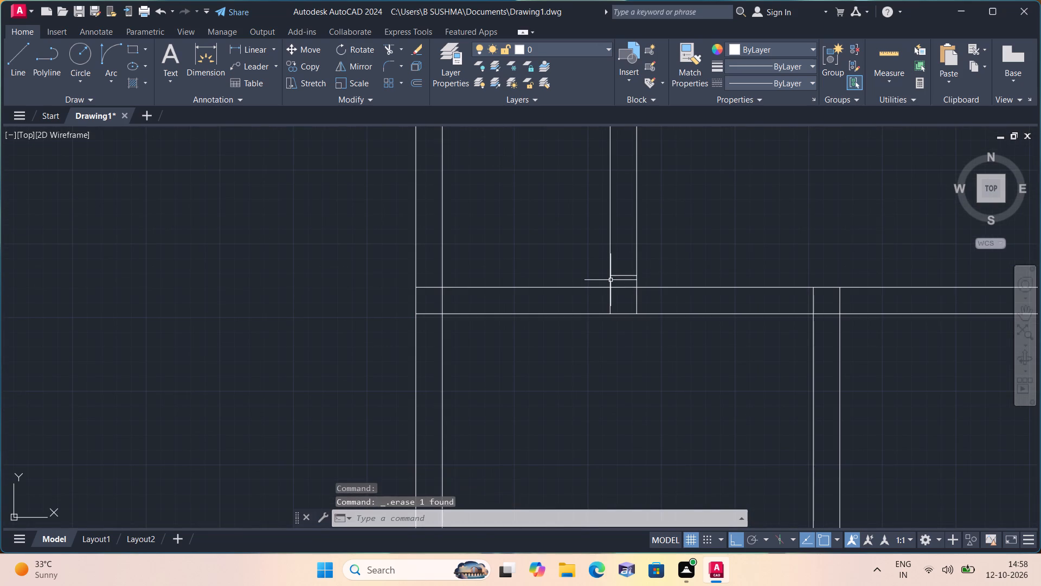
From the midpoint of the new jamb line in the partition, draw a line 2" up and another 2' up.
key("l")
key("space")
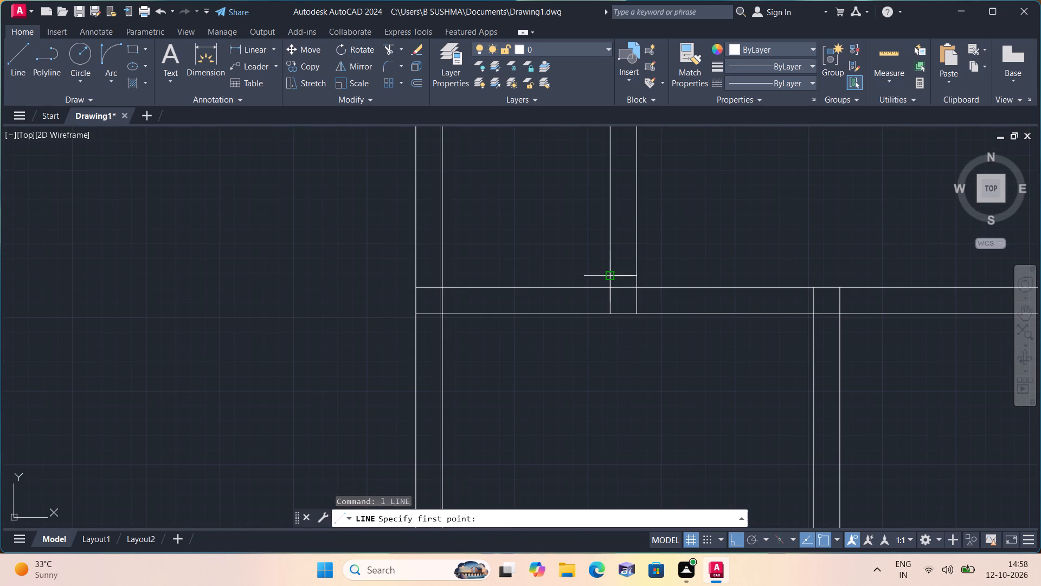
left_click(621, 276)
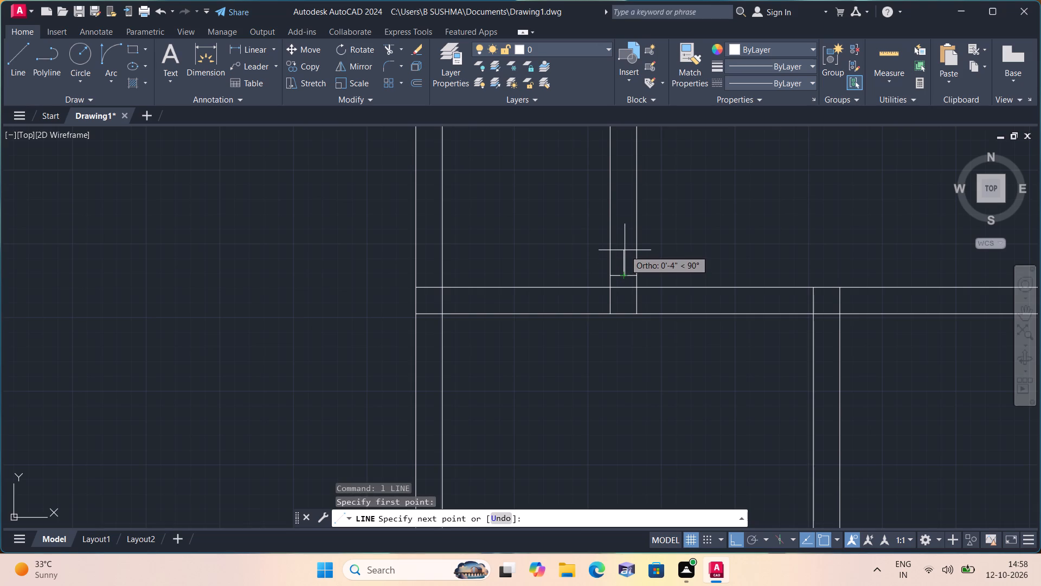
type("2\"")
key("space")
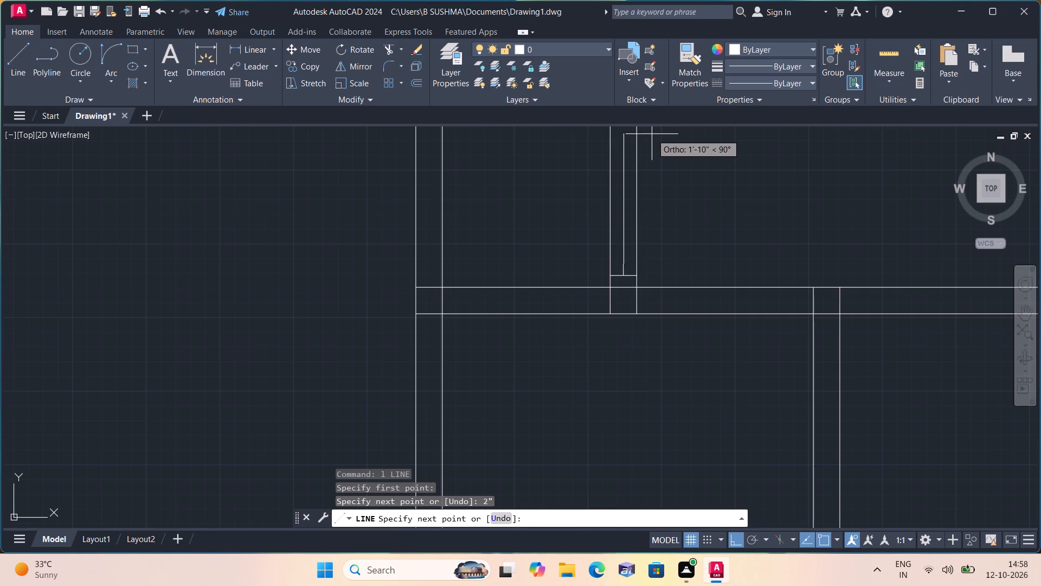
type("2'")
key("space")
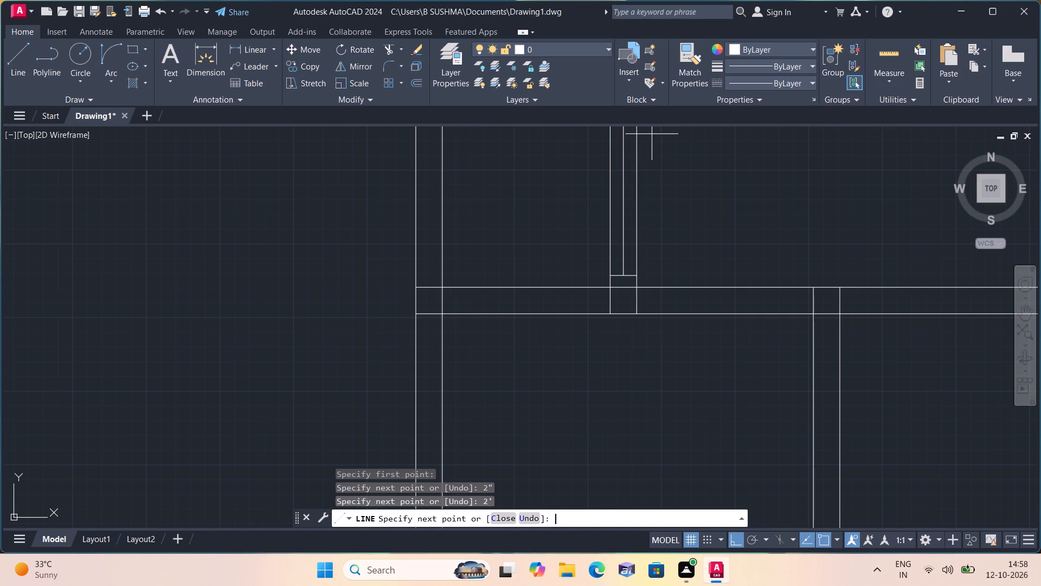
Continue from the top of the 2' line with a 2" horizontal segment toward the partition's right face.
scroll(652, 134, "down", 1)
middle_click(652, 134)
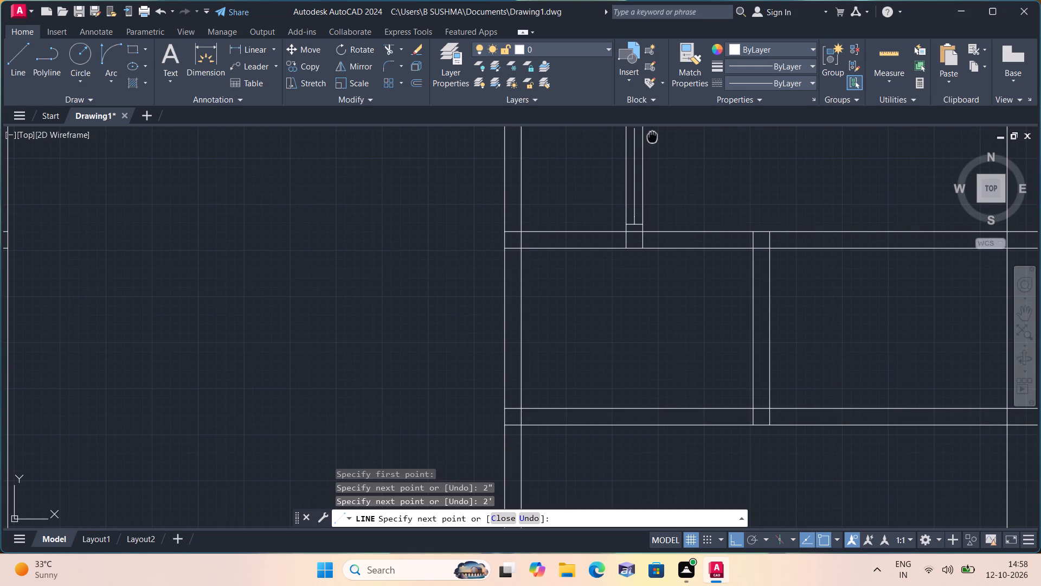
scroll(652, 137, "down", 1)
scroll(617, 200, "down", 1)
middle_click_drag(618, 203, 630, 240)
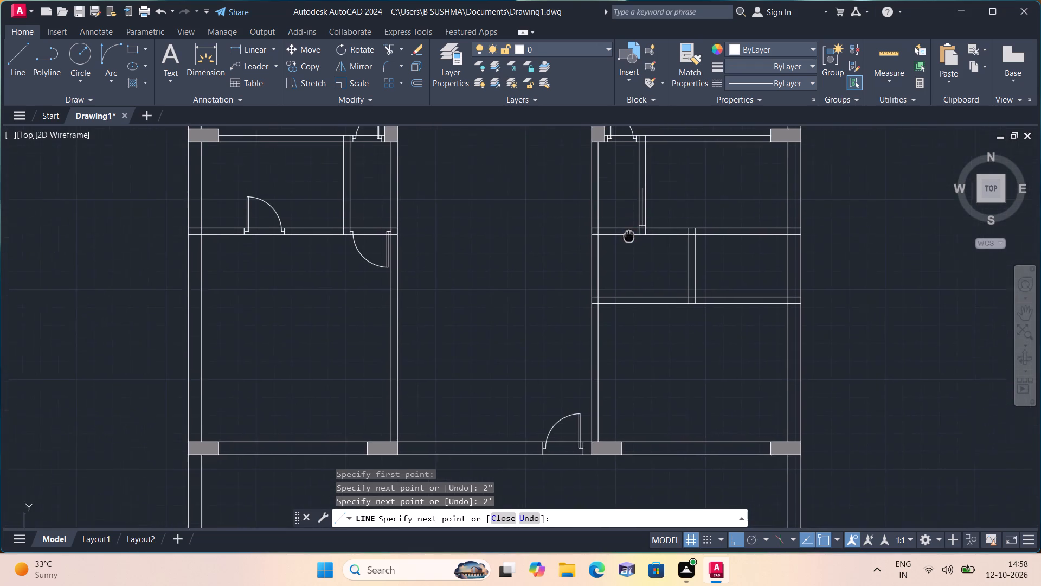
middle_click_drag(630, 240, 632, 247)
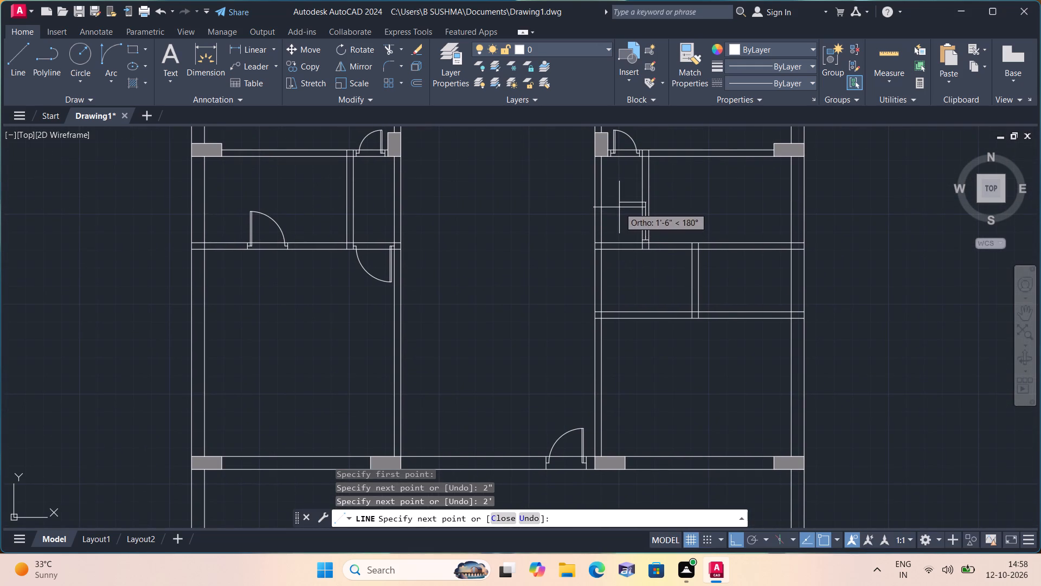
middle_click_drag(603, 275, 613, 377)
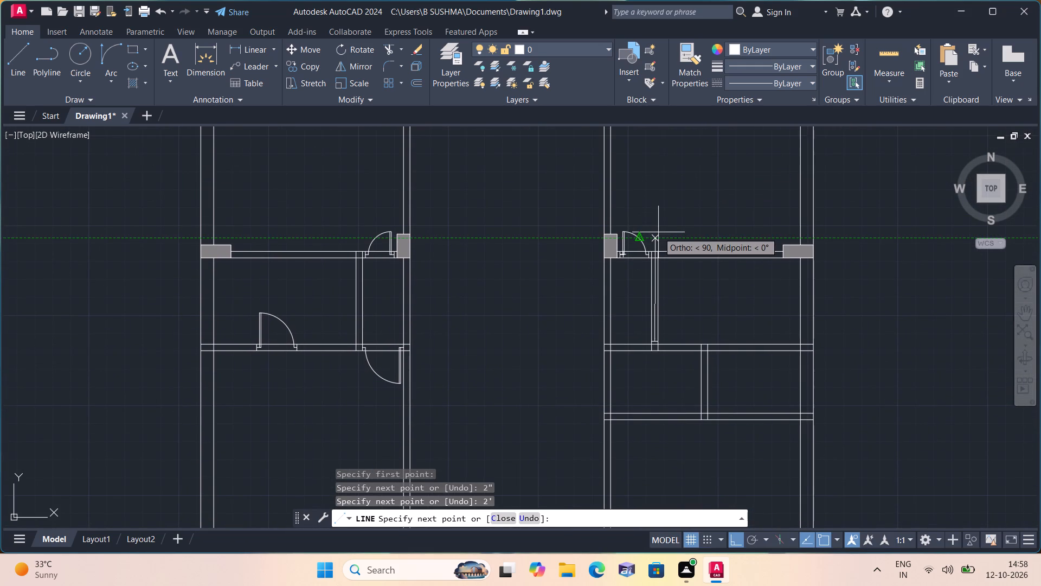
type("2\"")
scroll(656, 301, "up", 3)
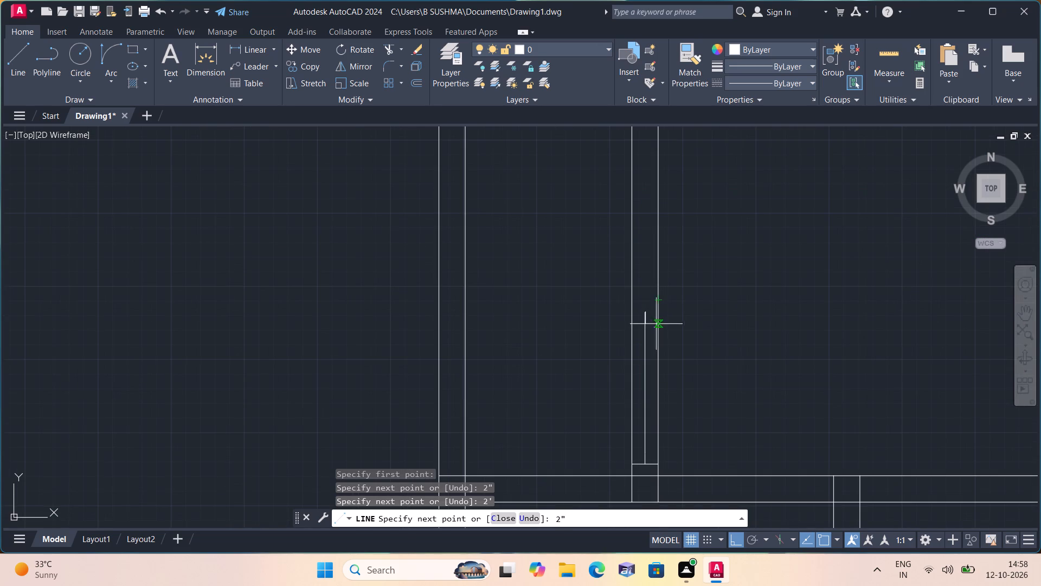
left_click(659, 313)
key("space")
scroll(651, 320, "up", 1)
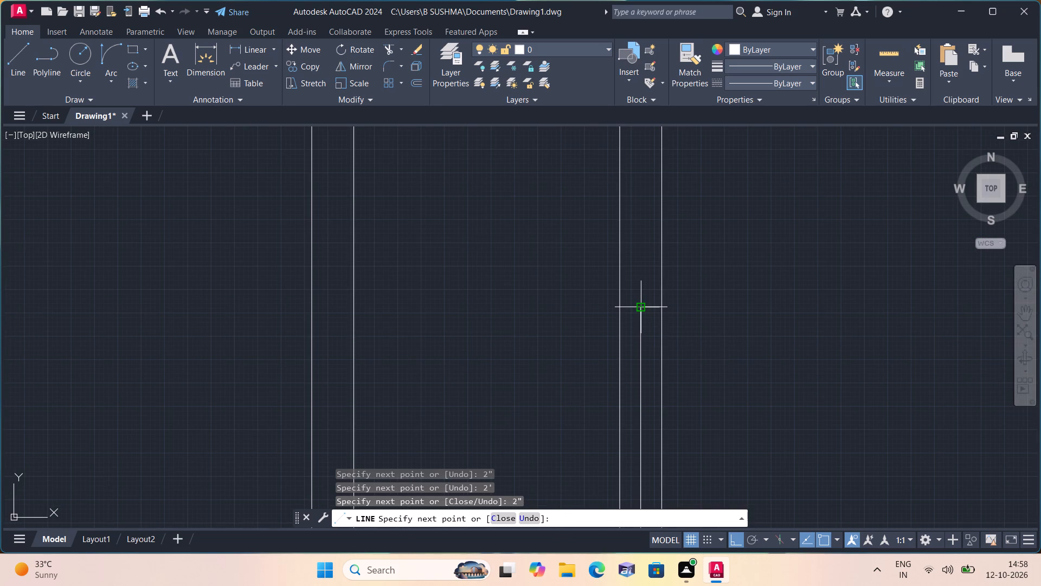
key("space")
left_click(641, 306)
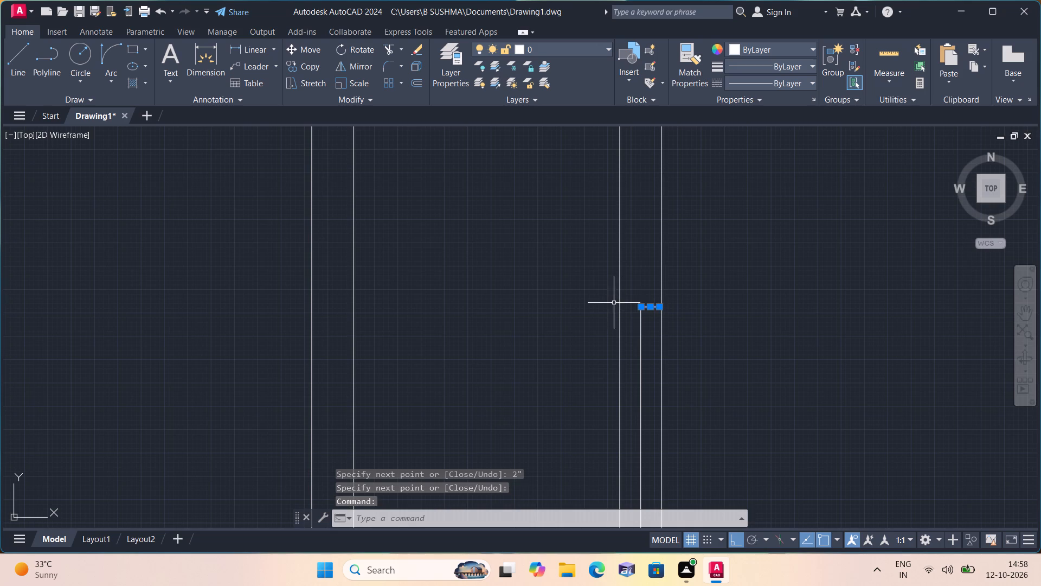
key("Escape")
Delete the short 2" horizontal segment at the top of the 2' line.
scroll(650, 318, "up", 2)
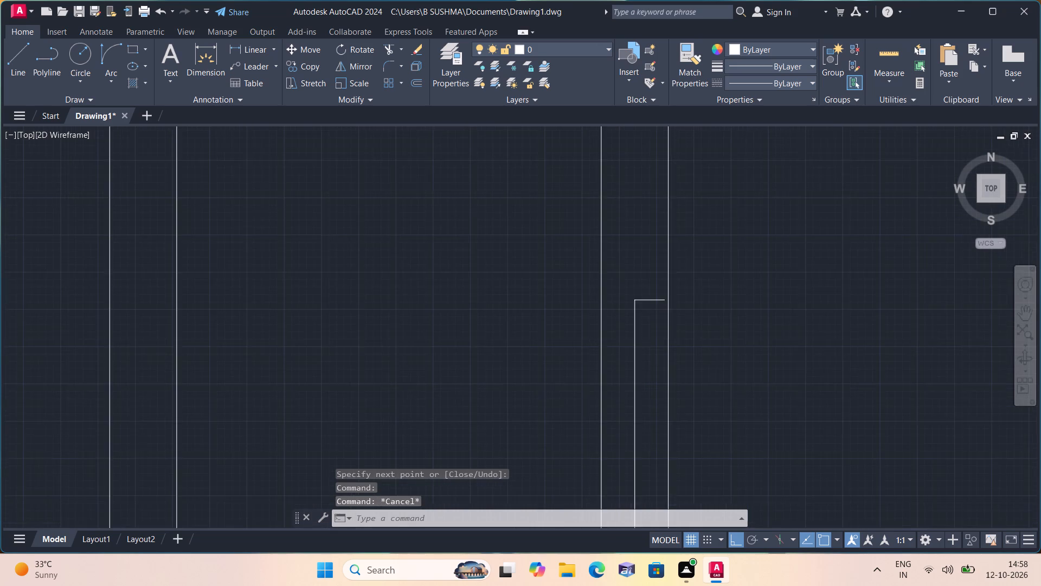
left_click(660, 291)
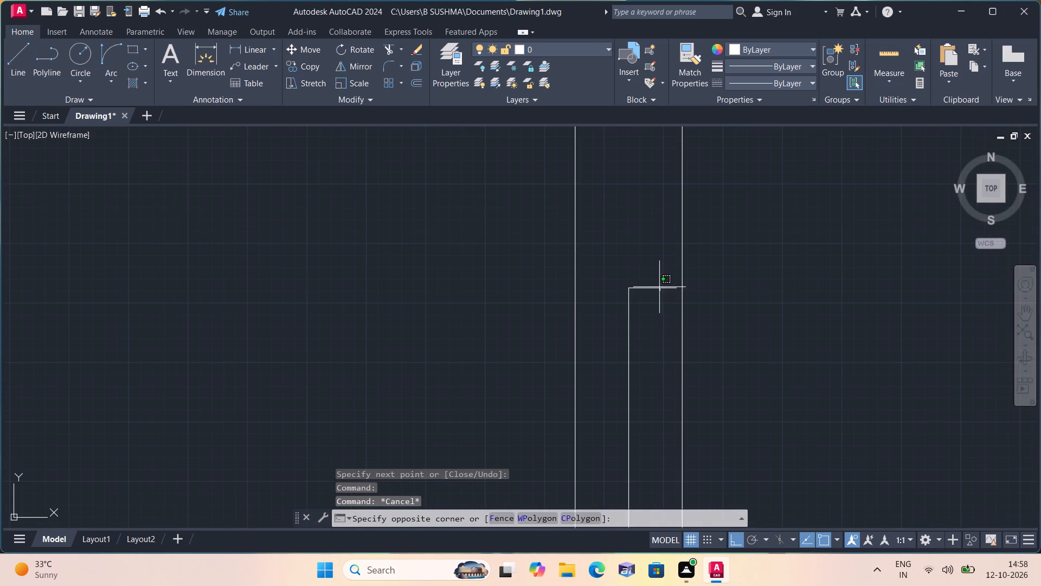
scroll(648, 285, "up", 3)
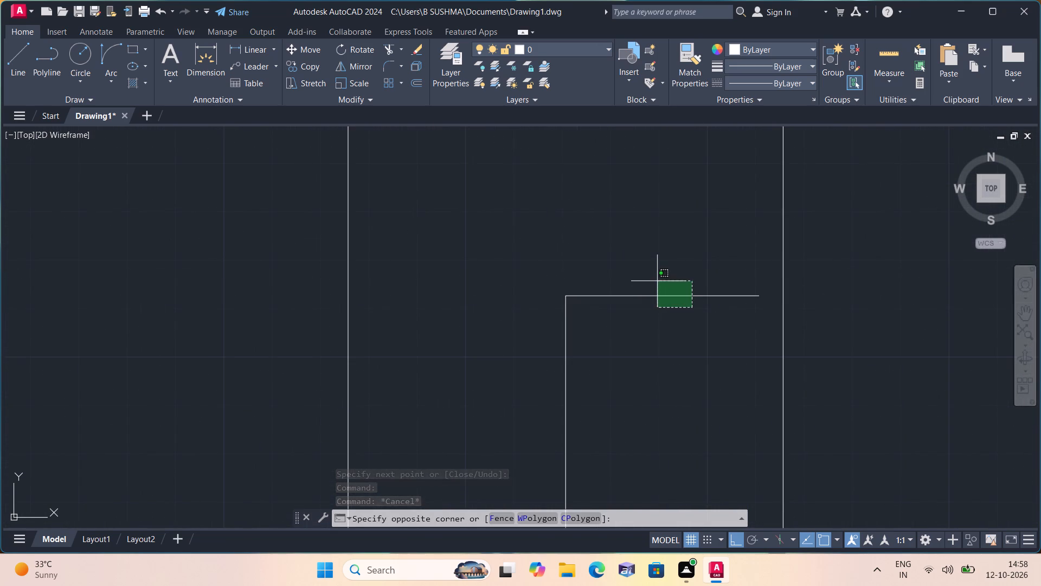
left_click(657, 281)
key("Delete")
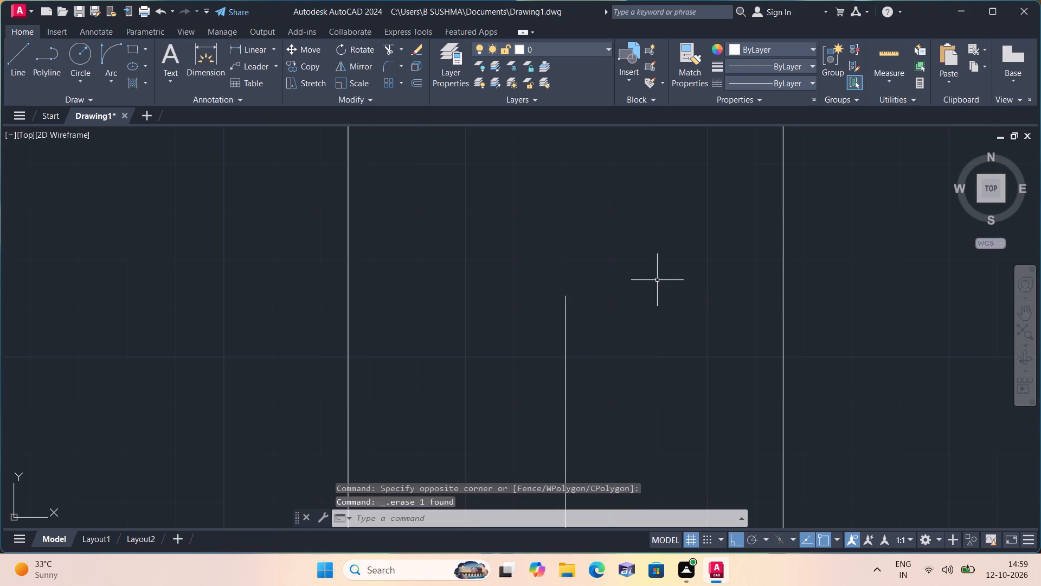
Draw the upper jamb line across the partition from the top of the 2' line, one line to each wall face.
key("l")
scroll(643, 362, "down", 2)
key("space")
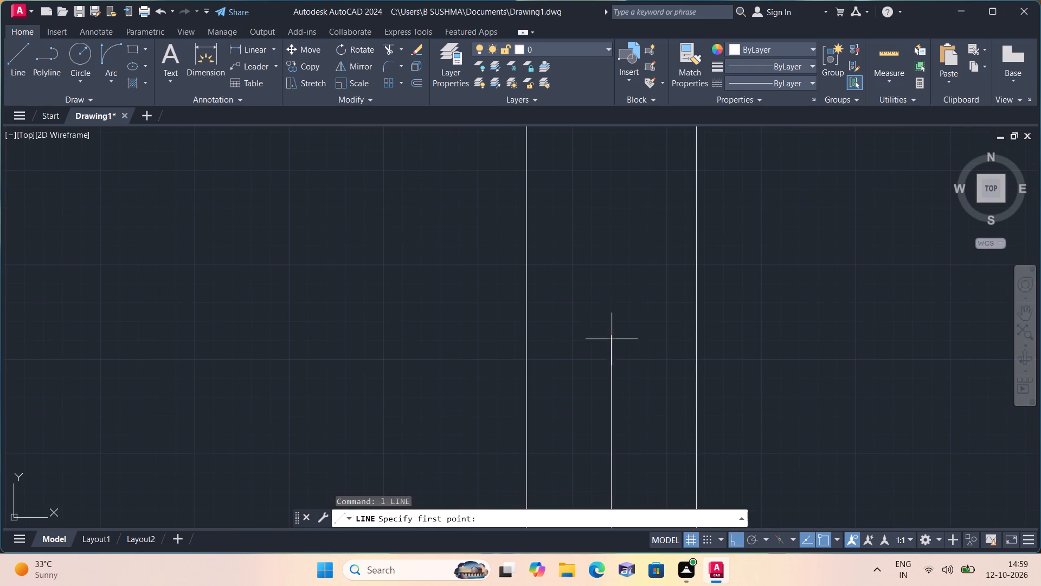
left_click(614, 338)
left_click(696, 333)
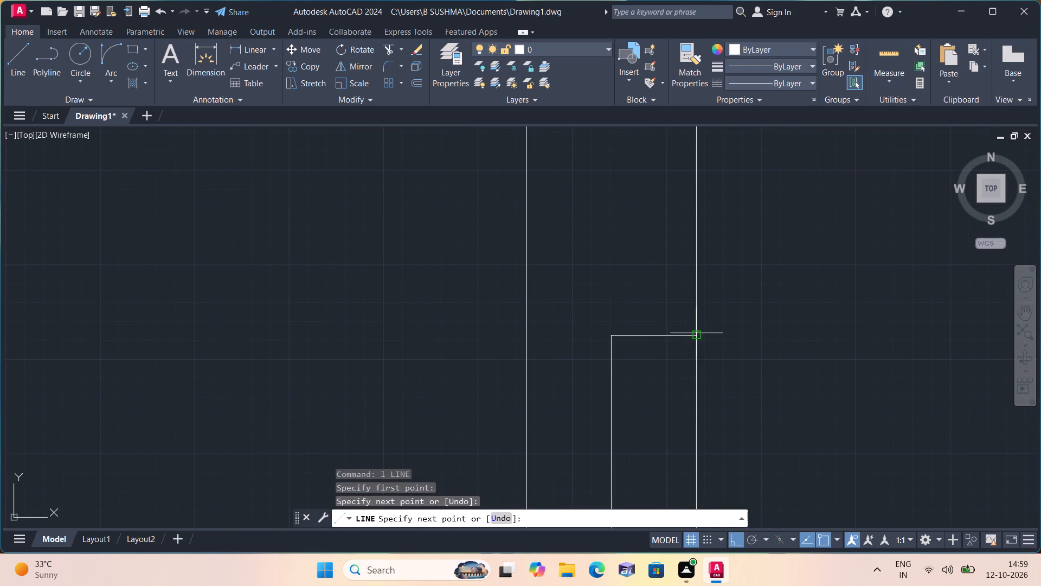
key("space")
key("space")
left_click(613, 334)
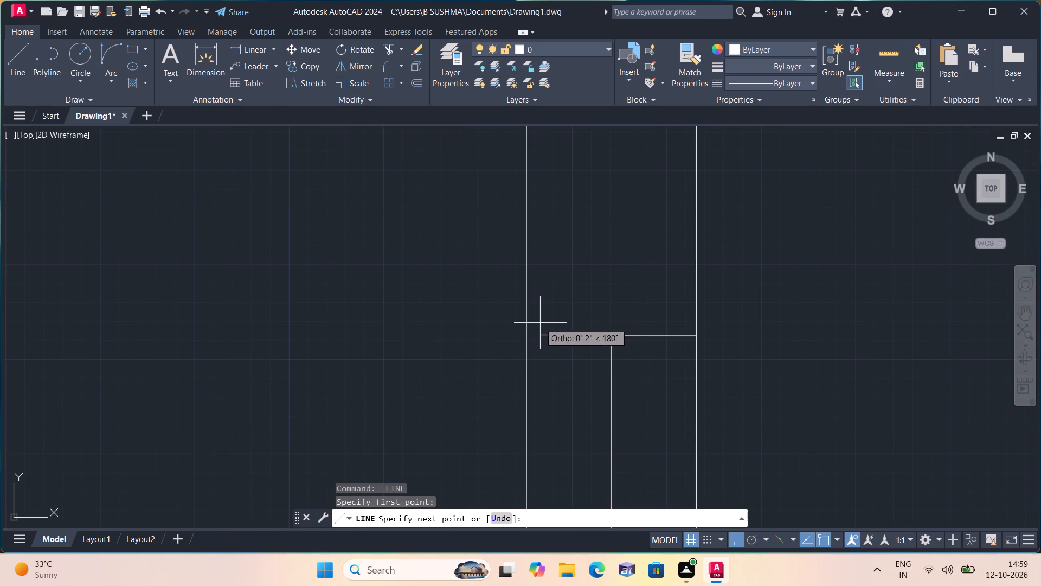
left_click(524, 334)
key("space")
Delete the 2' vertical helper line between the two jamb lines, keeping the 2" stub on the lower jamb.
scroll(524, 334, "down", 3)
middle_click_drag(676, 417, 682, 365)
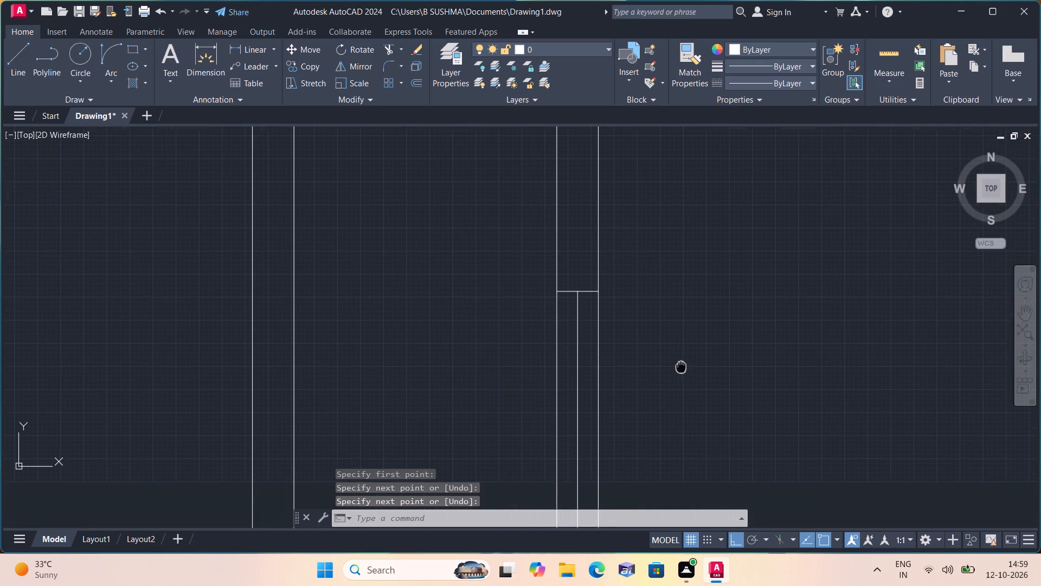
scroll(683, 363, "down", 1)
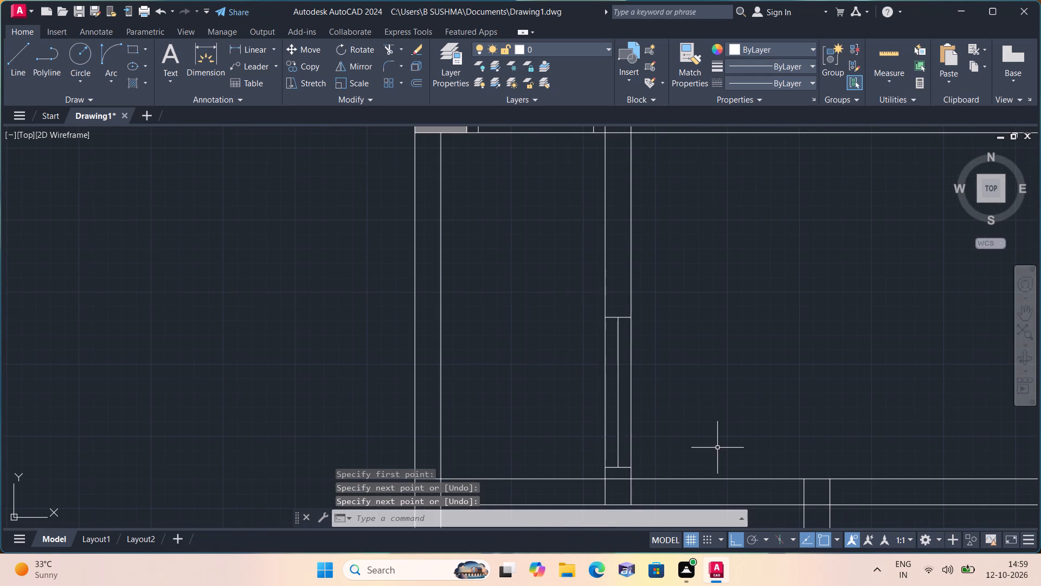
middle_click_drag(636, 473, 633, 367)
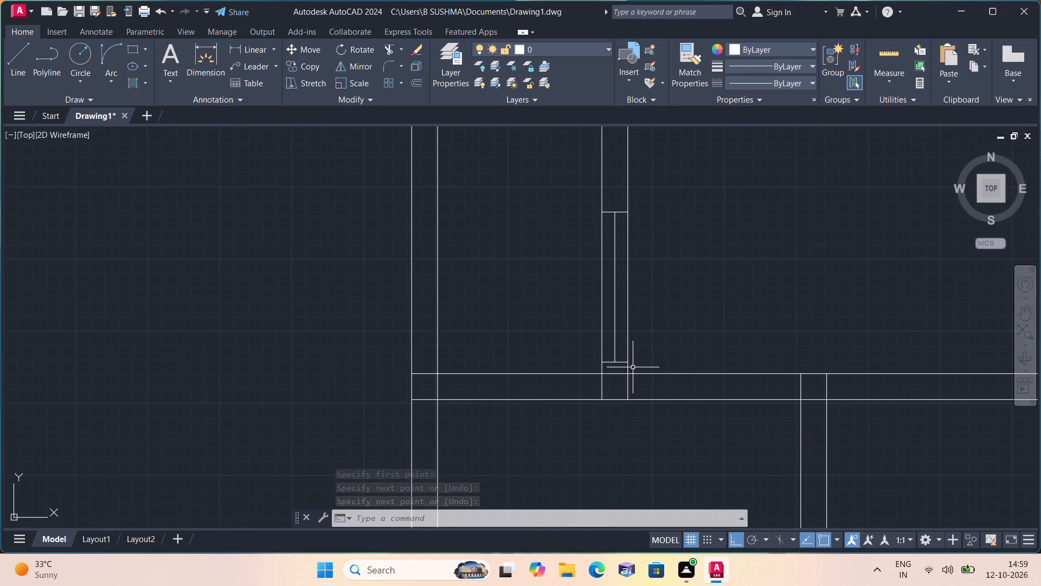
left_click(614, 325)
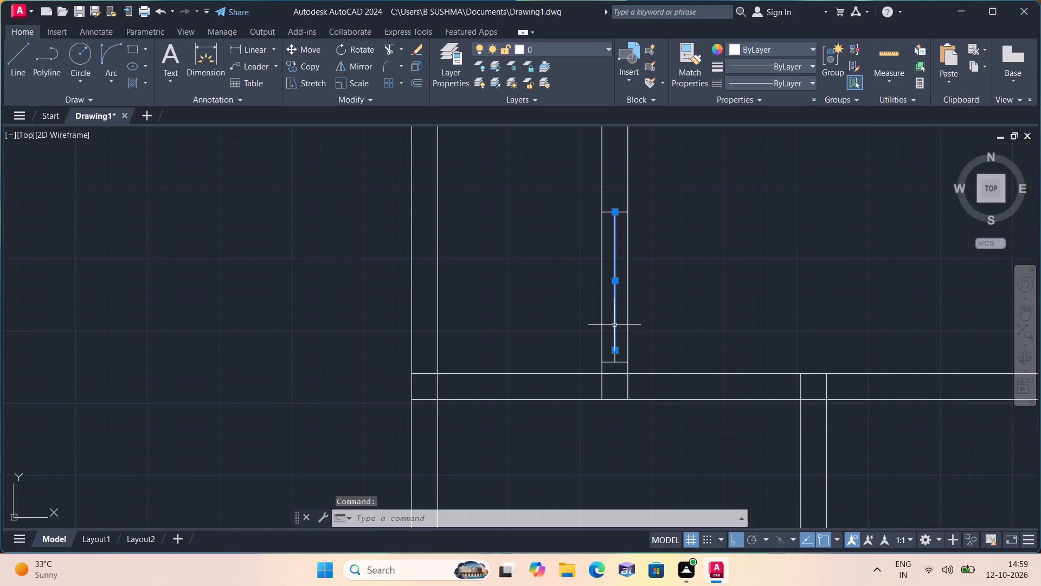
key("Delete")
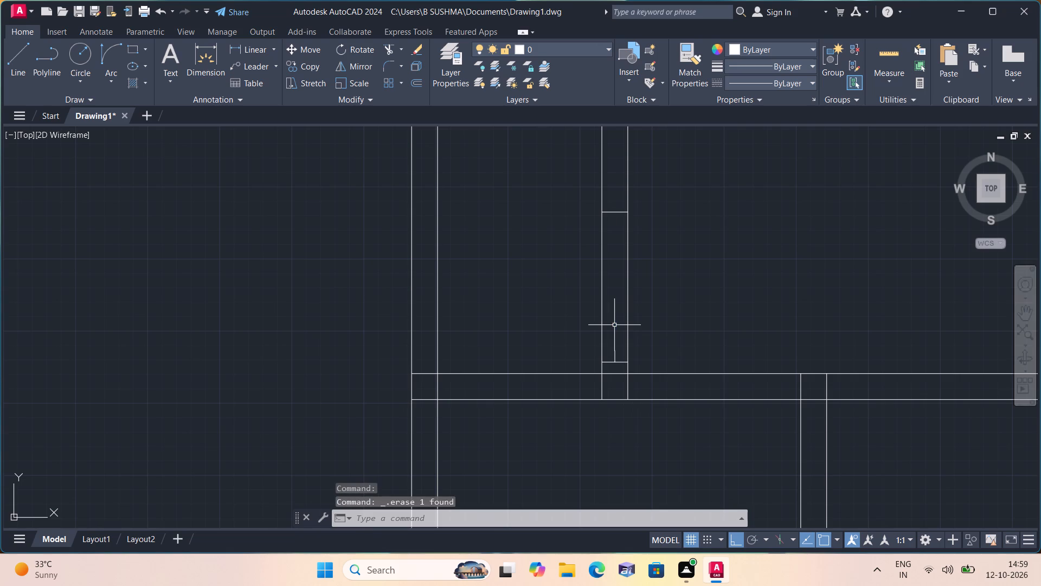
Draw a 2' horizontal door leaf line from the top of the lower jamb's stub out past the partition's right face.
type("l")
key("space")
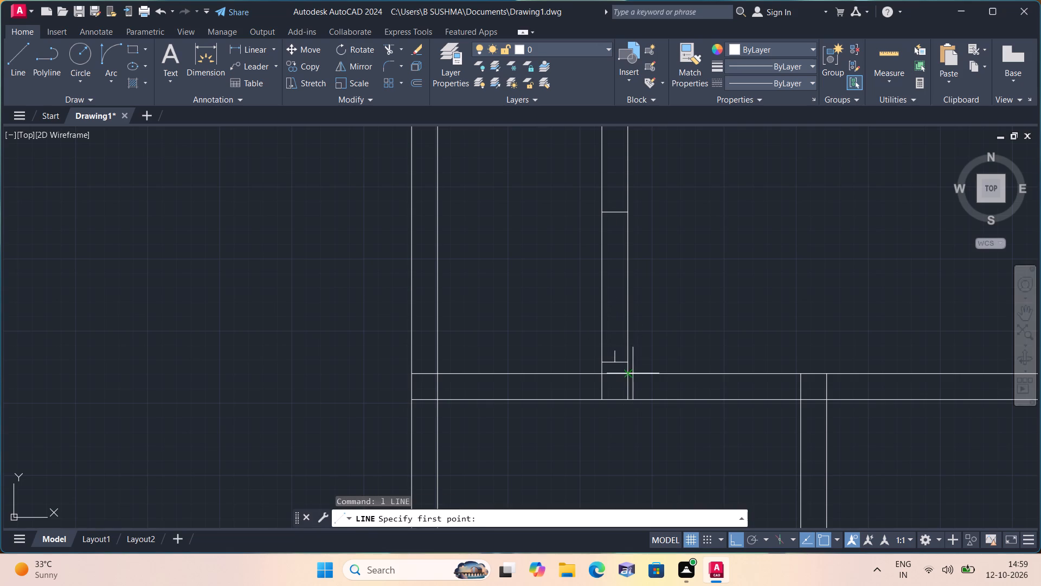
left_click(615, 353)
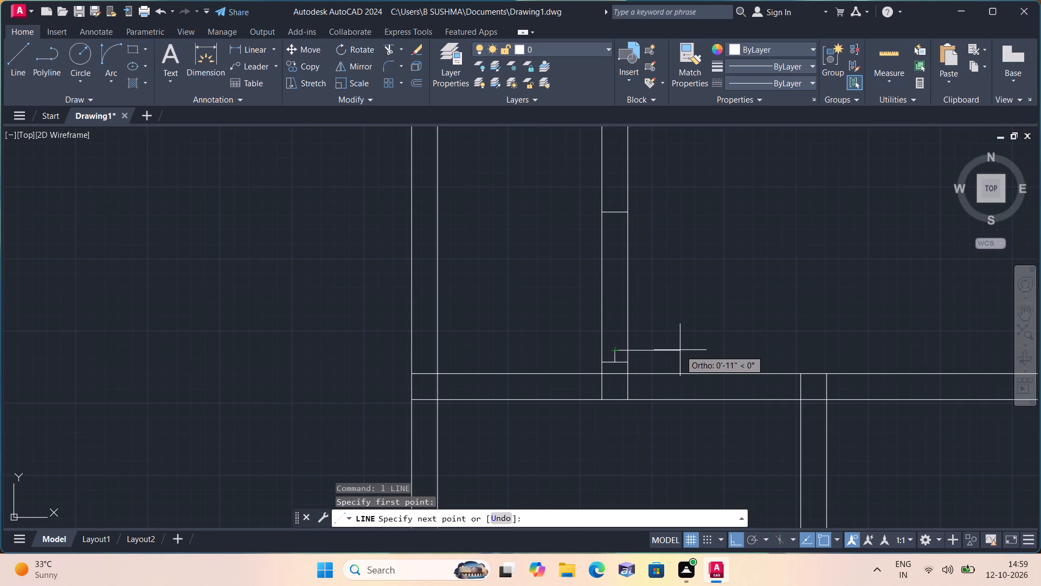
type("2'")
key("space")
key("Escape")
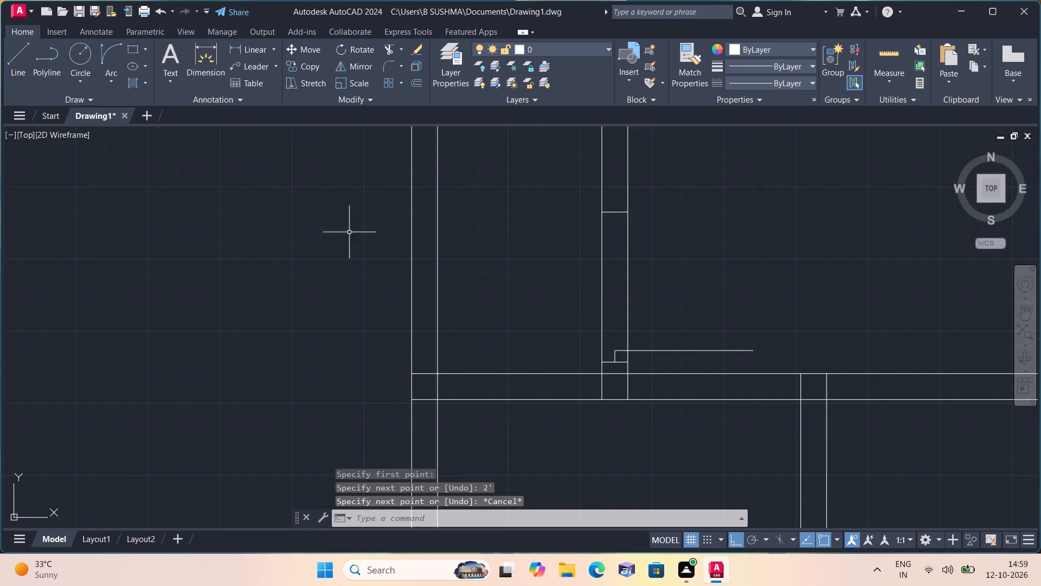
Measure the vertical distance between the lower stub's top and the upper jamb line with a linear dimension.
left_click(249, 51)
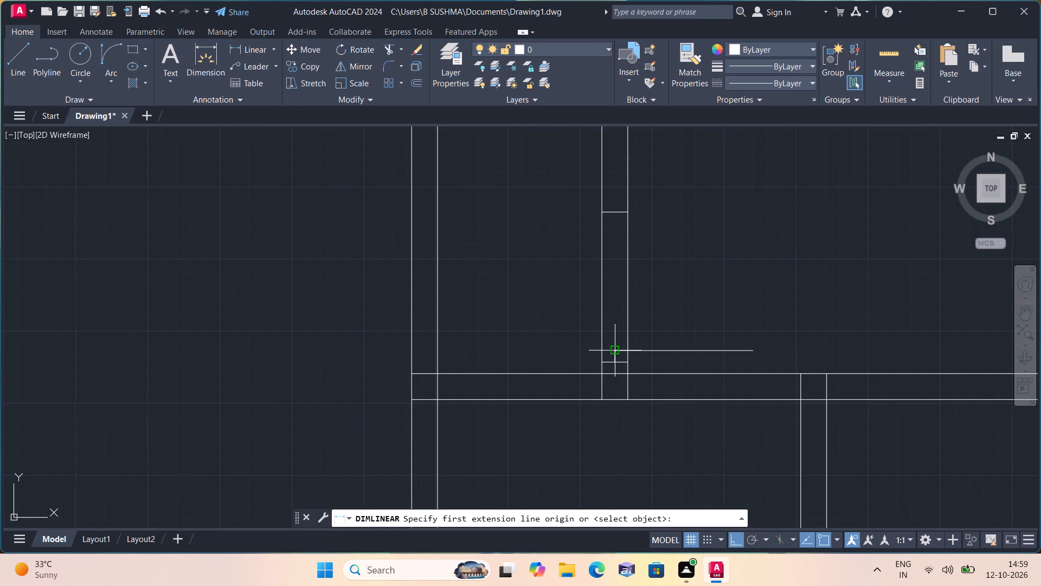
left_click(617, 348)
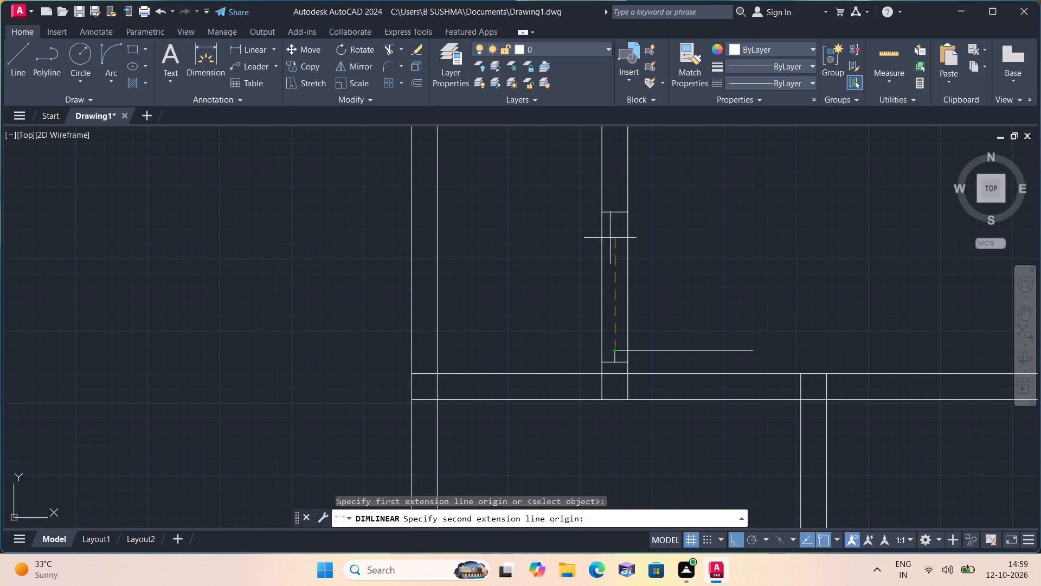
left_click(614, 214)
scroll(620, 290, "up", 2)
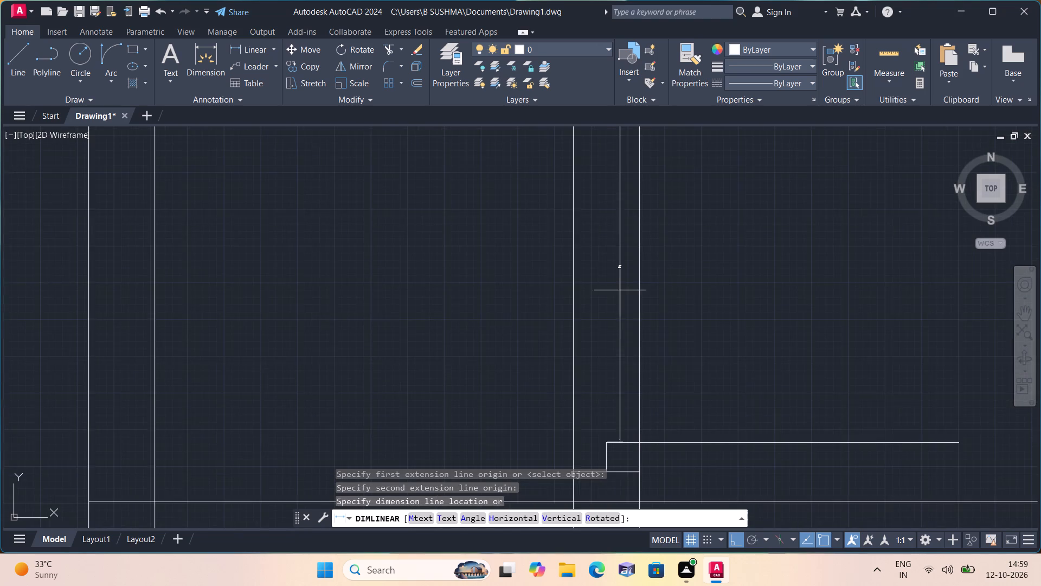
scroll(627, 262, "up", 2)
scroll(614, 289, "down", 3)
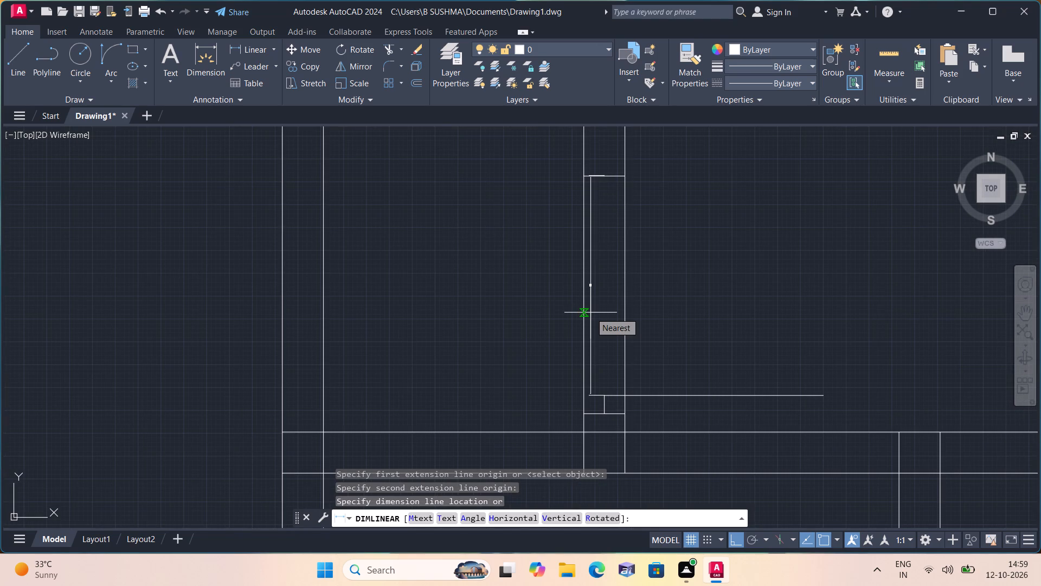
key("Escape")
Draw a 2" stub upward from the upper jamb line's midpoint and a new jamb line from its top to both wall faces.
scroll(590, 313, "down", 1)
middle_click_drag(586, 250, 556, 406)
key("l")
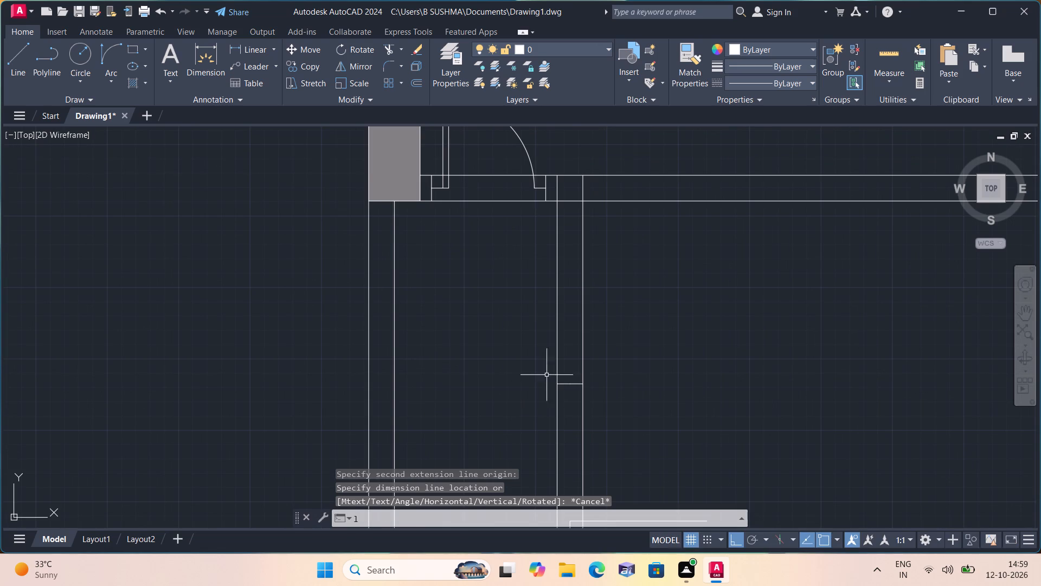
key("space")
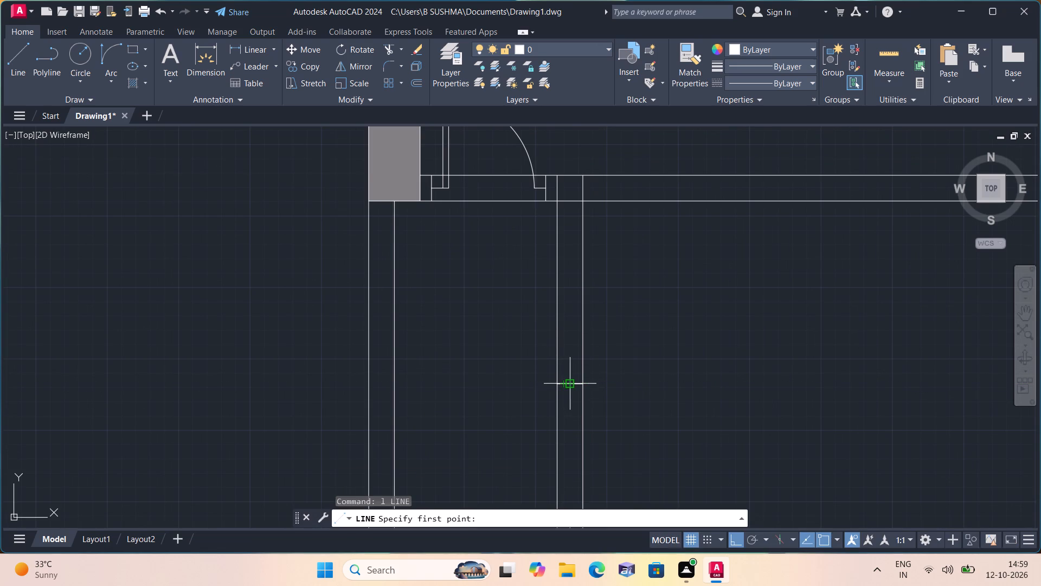
left_click(571, 384)
type("2\"")
key("space")
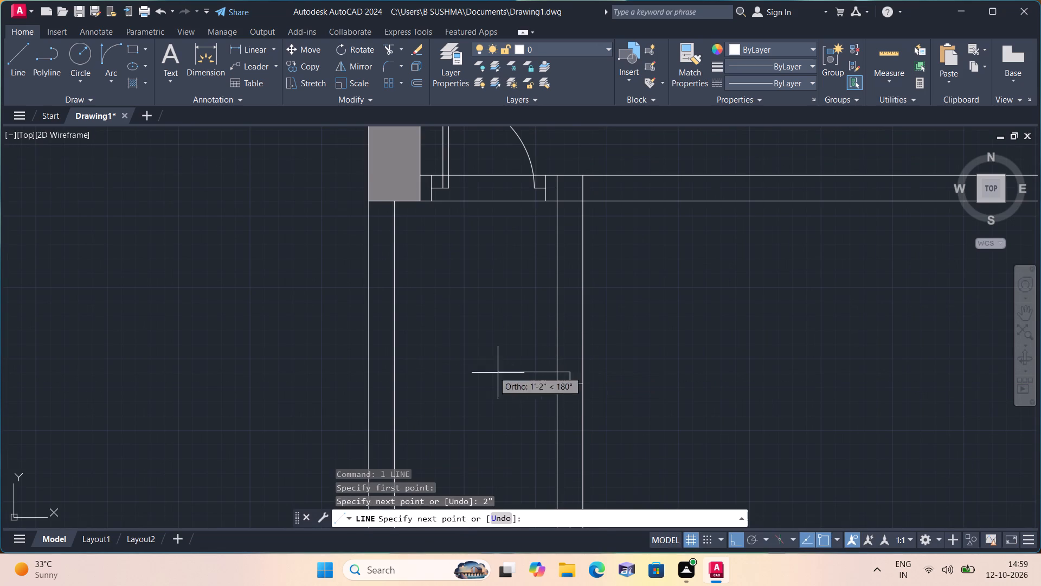
left_click(558, 373)
key("space")
scroll(558, 374, "up", 2)
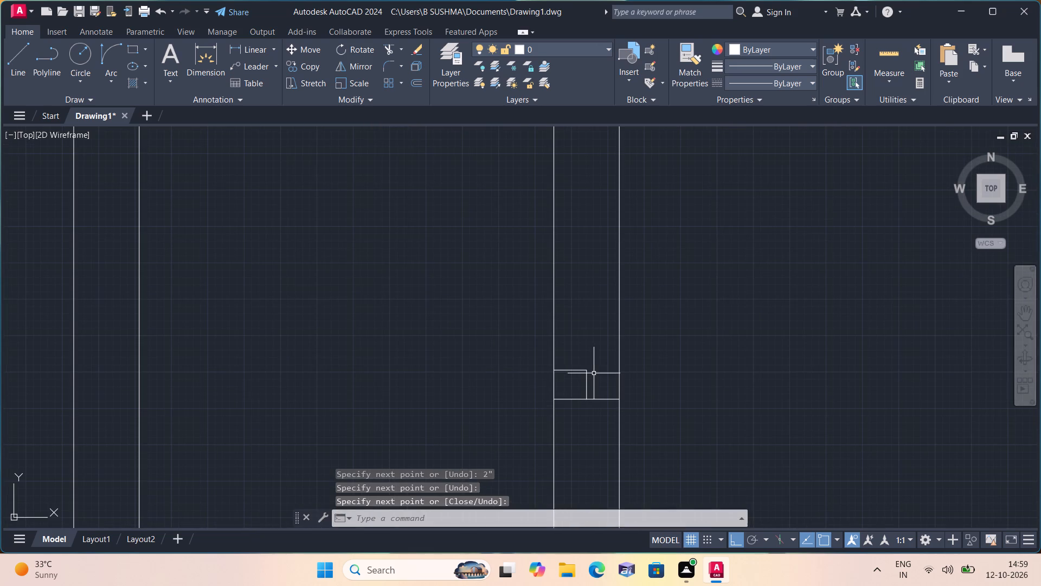
key("space")
left_click(586, 370)
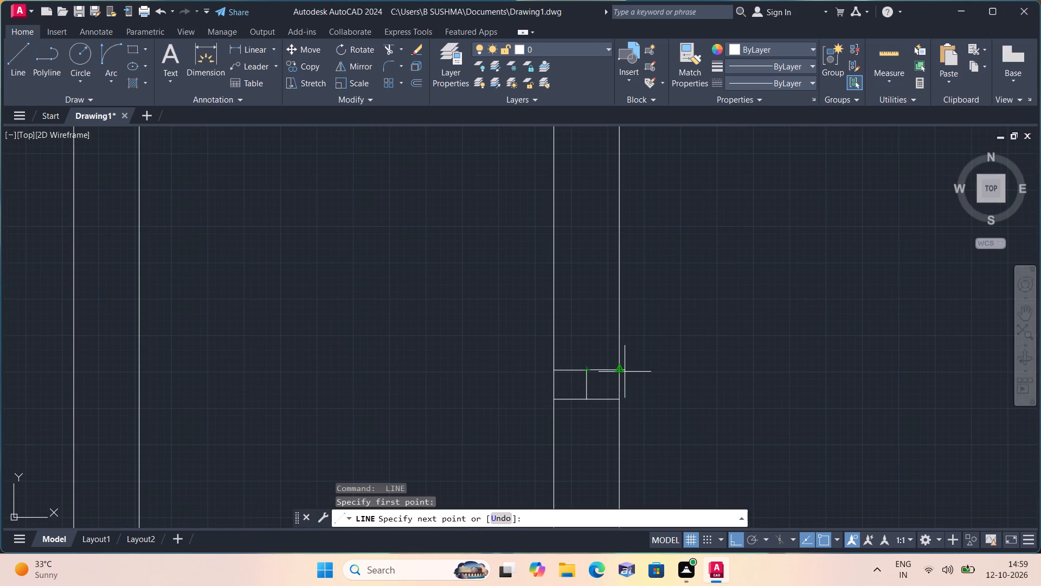
left_click(621, 371)
key("space")
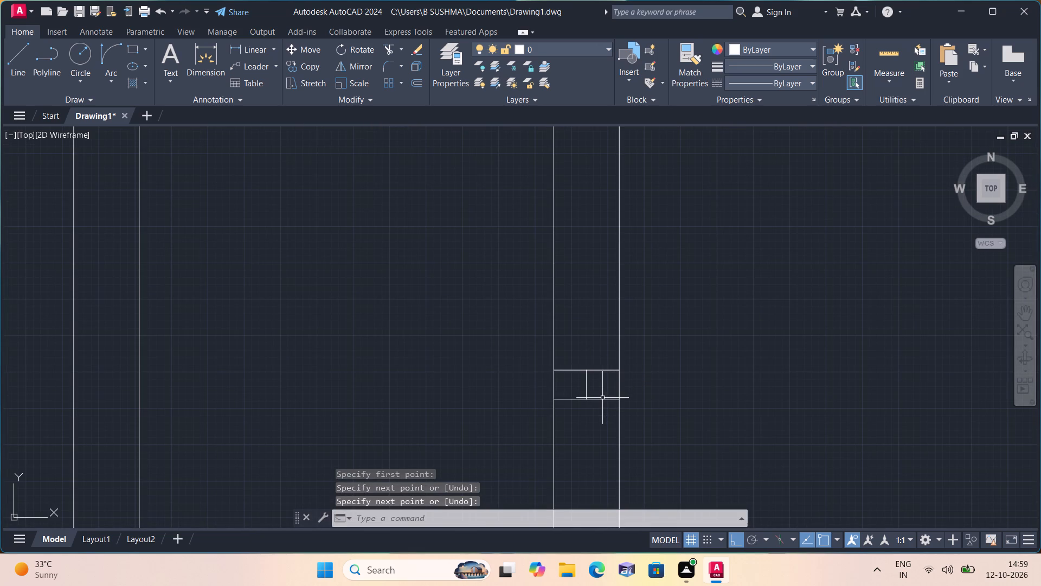
Delete the two old jamb line segments at the stub's lower end.
left_click(602, 399)
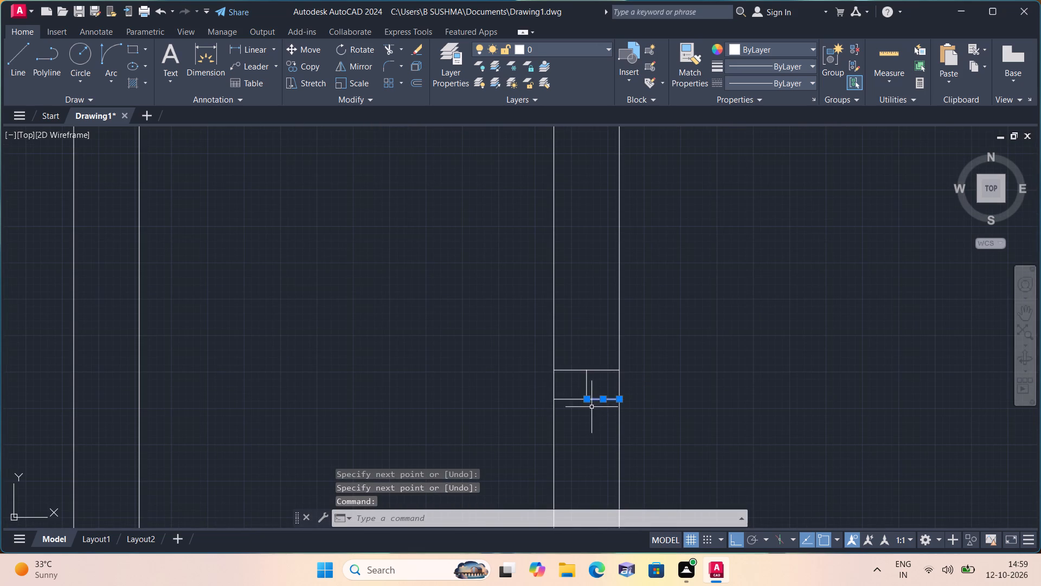
left_click(576, 399)
key("Delete")
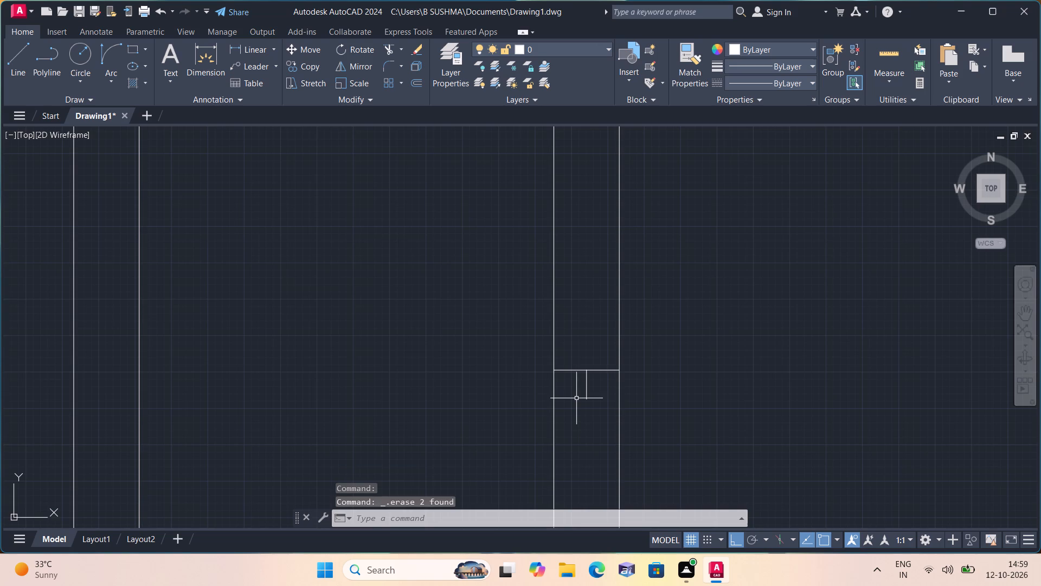
Draw the door swing as a Start, End, Direction arc from the leaf's outer end to the upper stub's lower end.
scroll(694, 330, "down", 4)
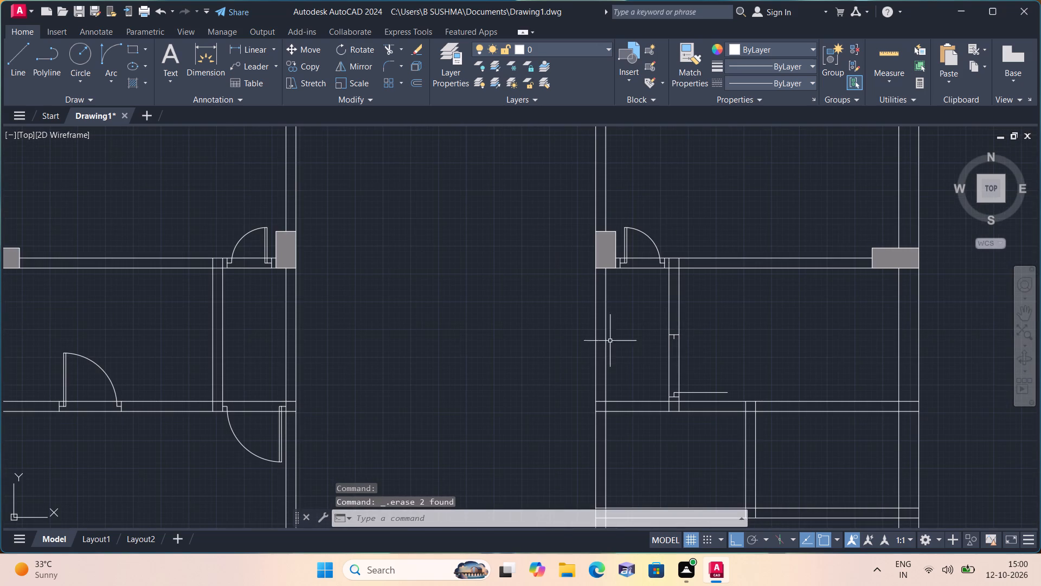
left_click(106, 81)
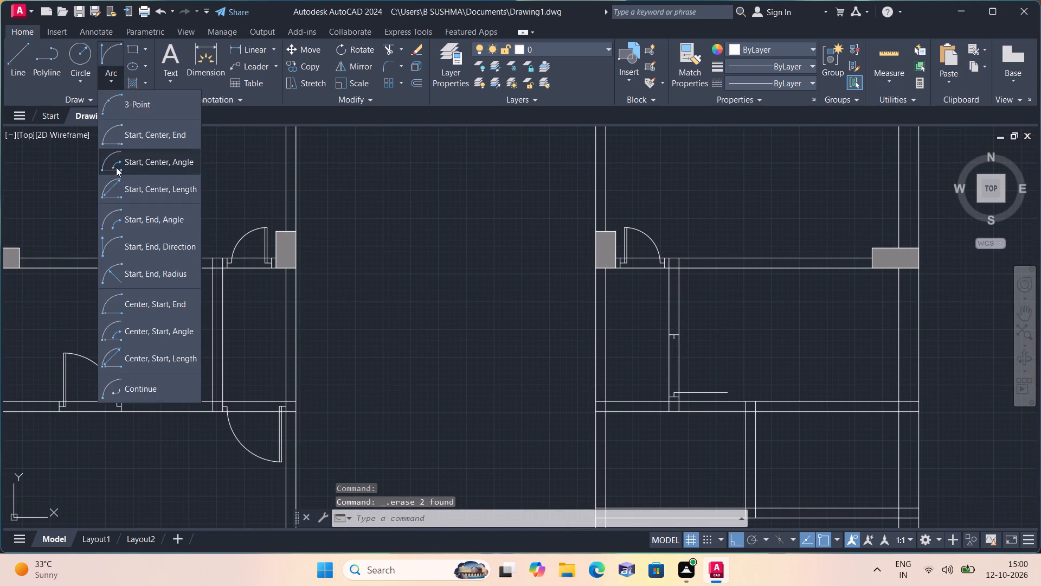
left_click(149, 251)
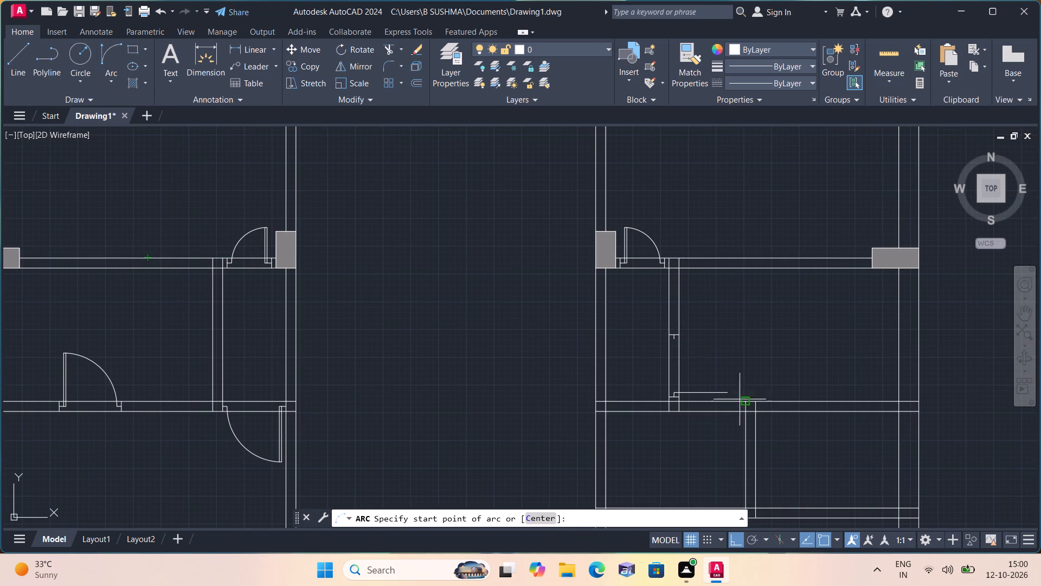
left_click(730, 391)
scroll(721, 385, "up", 3)
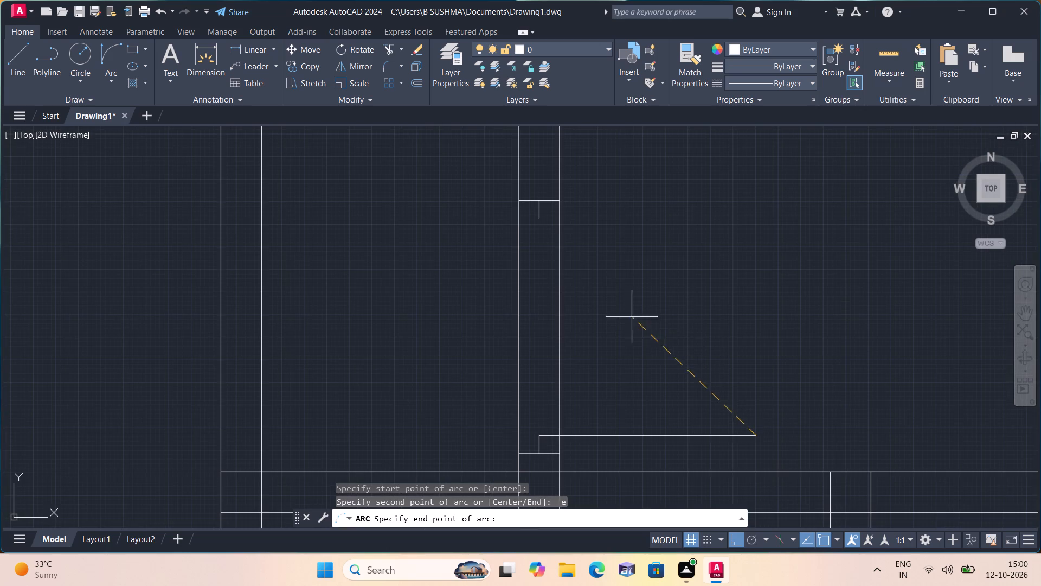
left_click(539, 221)
left_click(627, 210)
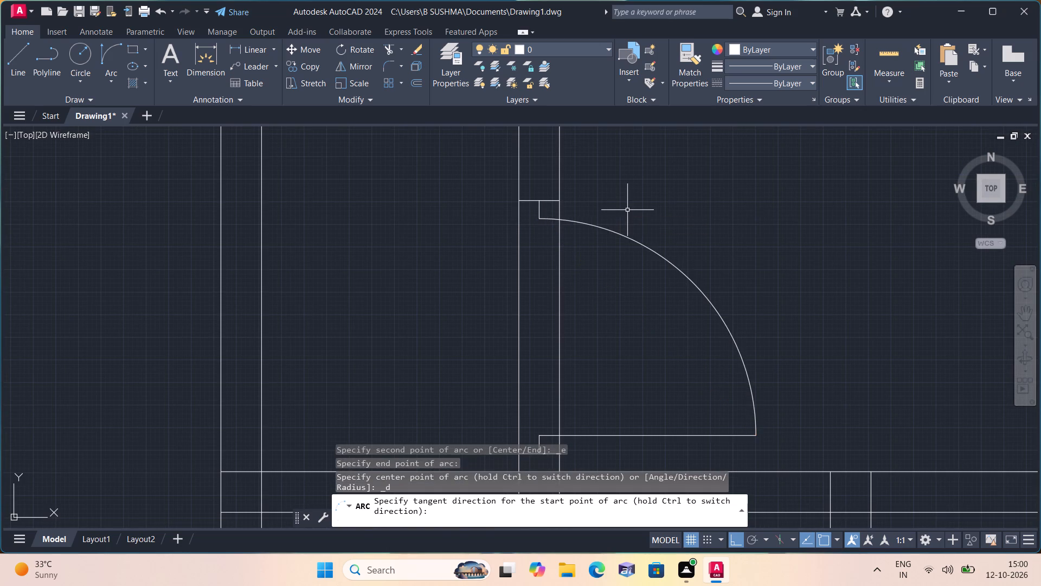
Offset the door leaf line 1" upward to give the leaf its thickness.
scroll(627, 211, "down", 1)
type("off")
key("space")
type("1\"")
key("space")
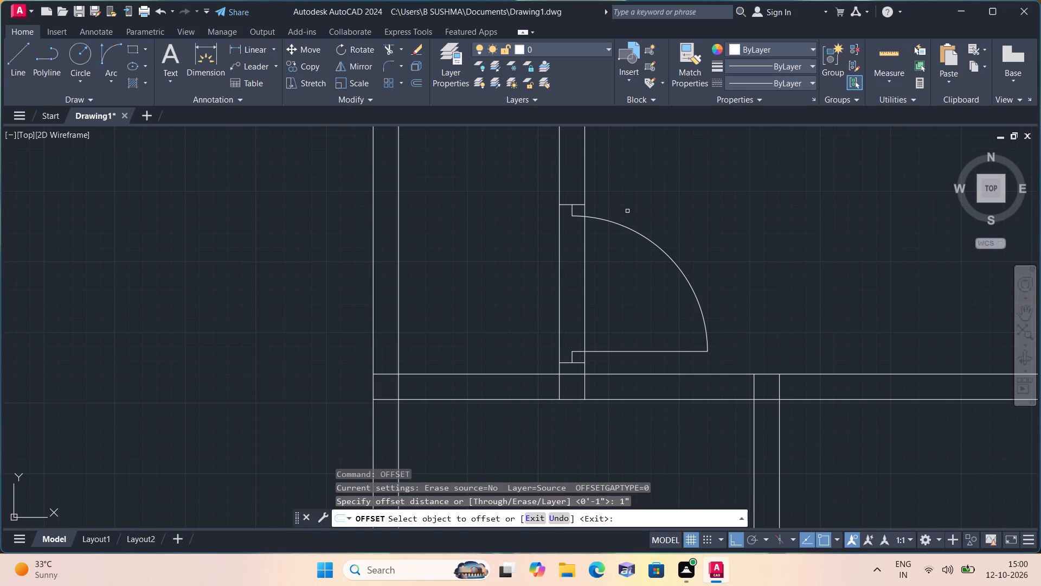
left_click(612, 349)
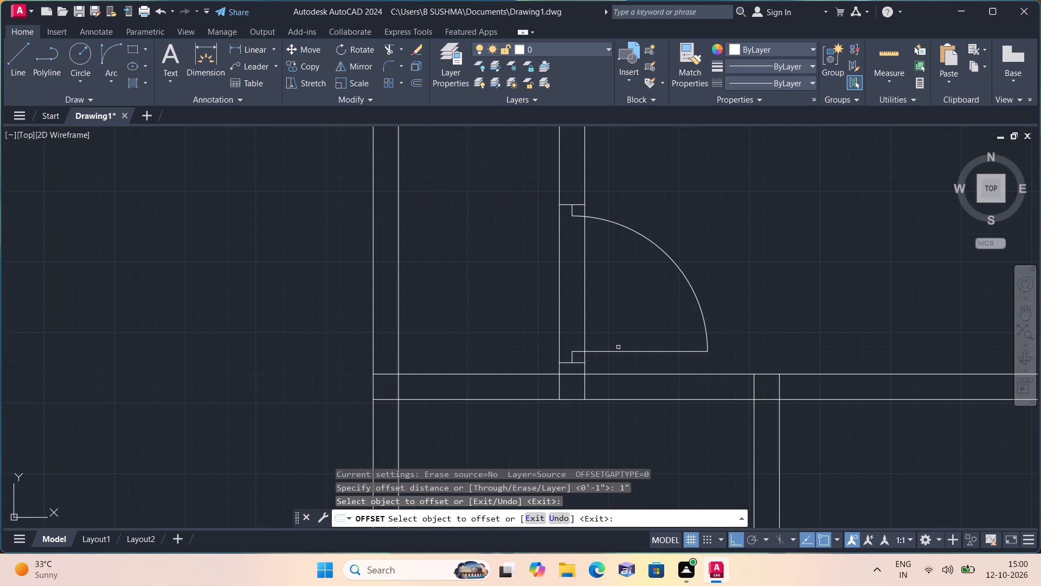
left_click(619, 354)
left_click(619, 353)
left_click(622, 328)
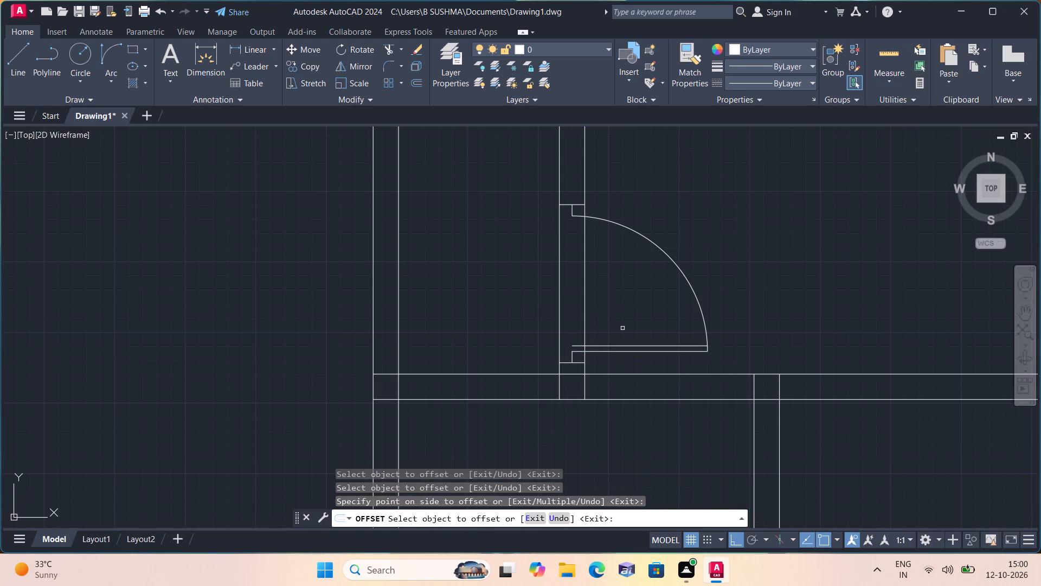
key("space")
Close the leaf's hinge end with a short vertical line between the two leaf lines.
type("l")
key("space")
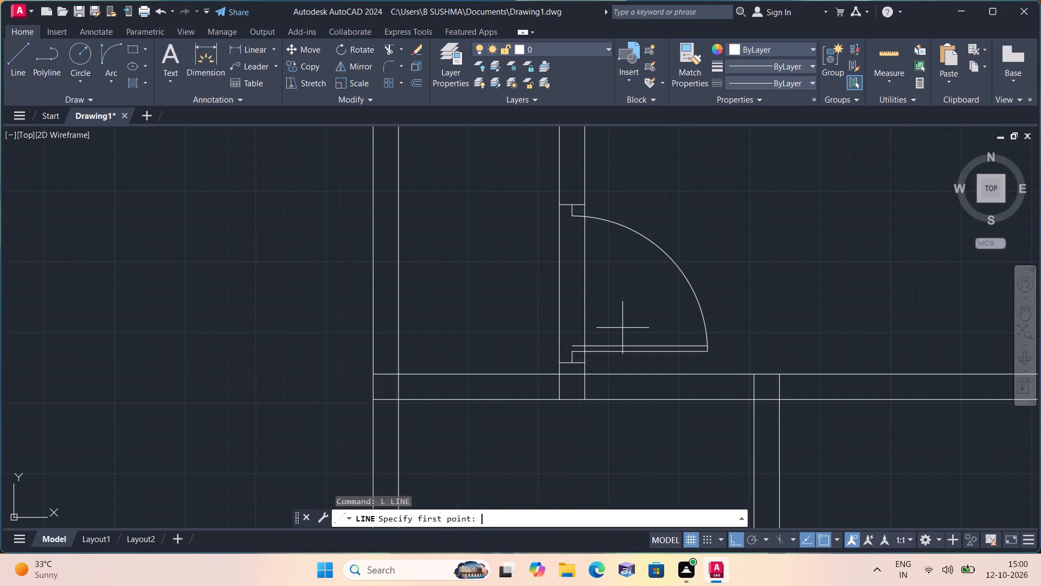
scroll(575, 343, "up", 2)
left_click(567, 351)
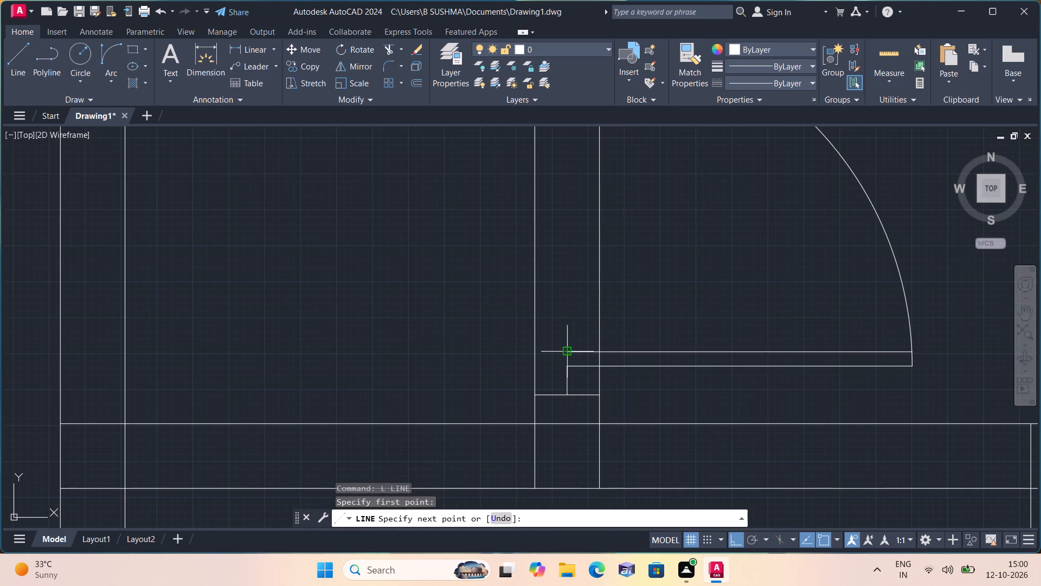
left_click(567, 366)
key("space")
scroll(569, 351, "down", 3)
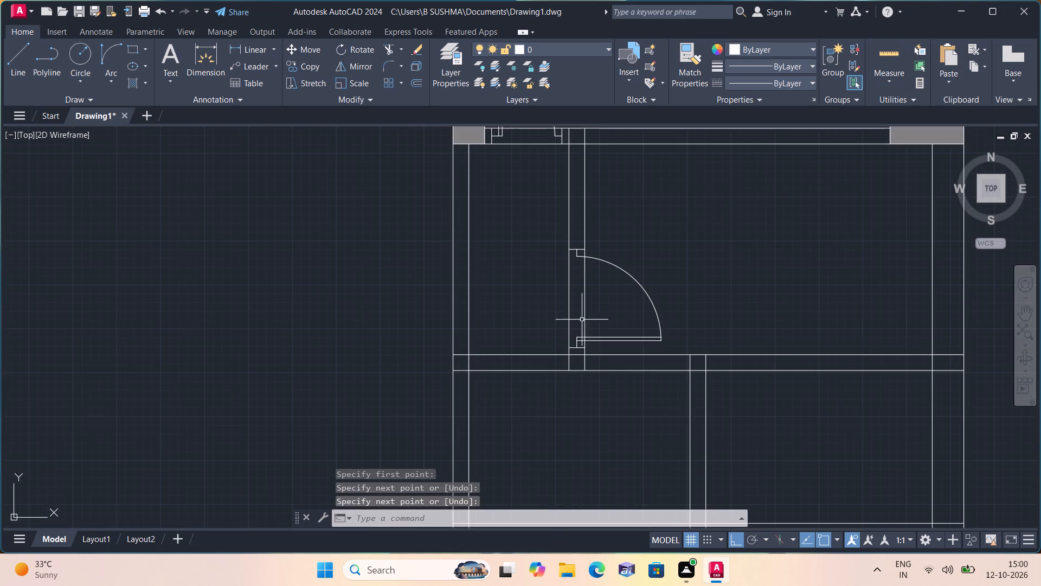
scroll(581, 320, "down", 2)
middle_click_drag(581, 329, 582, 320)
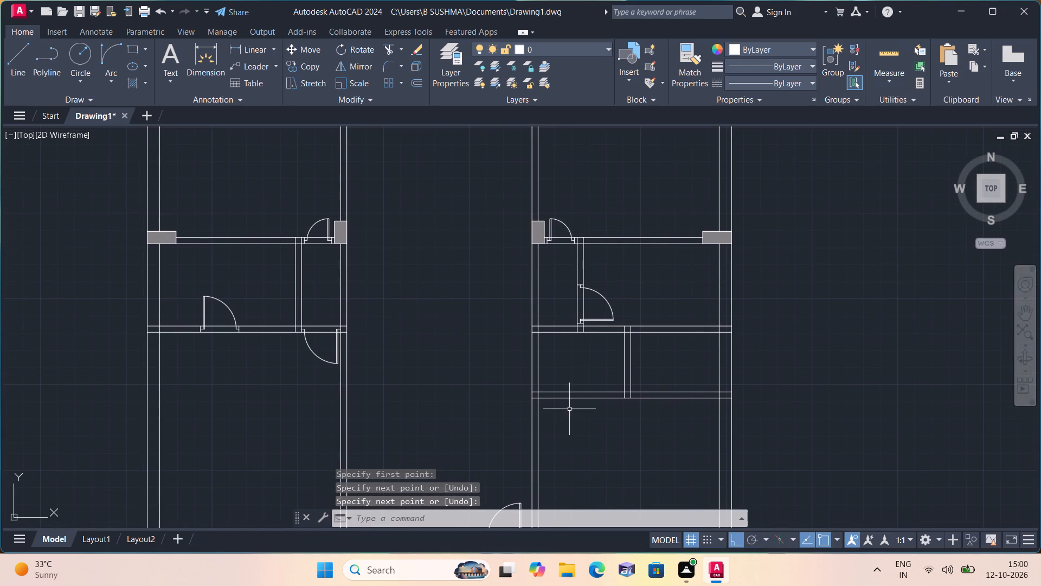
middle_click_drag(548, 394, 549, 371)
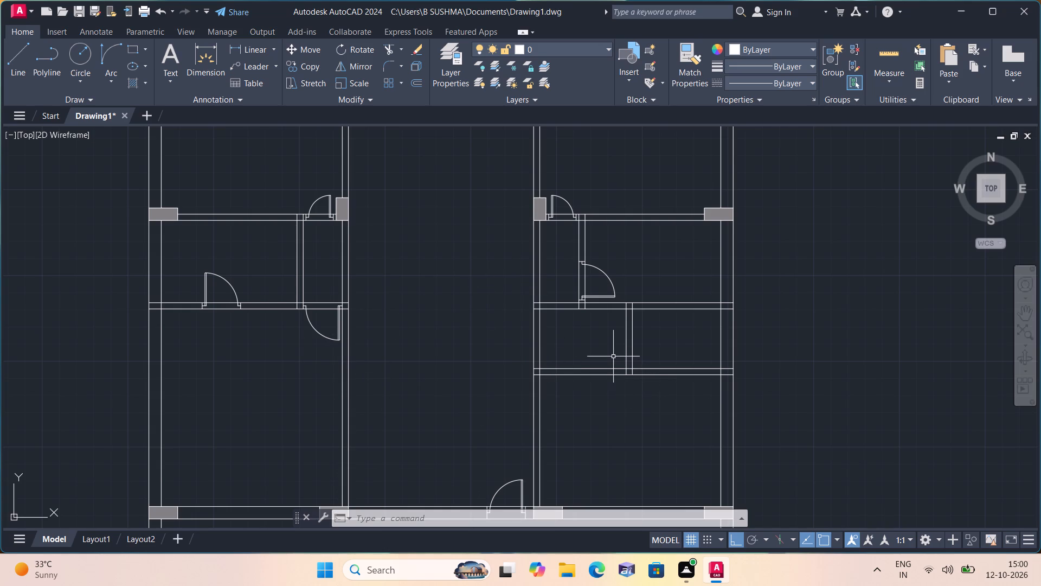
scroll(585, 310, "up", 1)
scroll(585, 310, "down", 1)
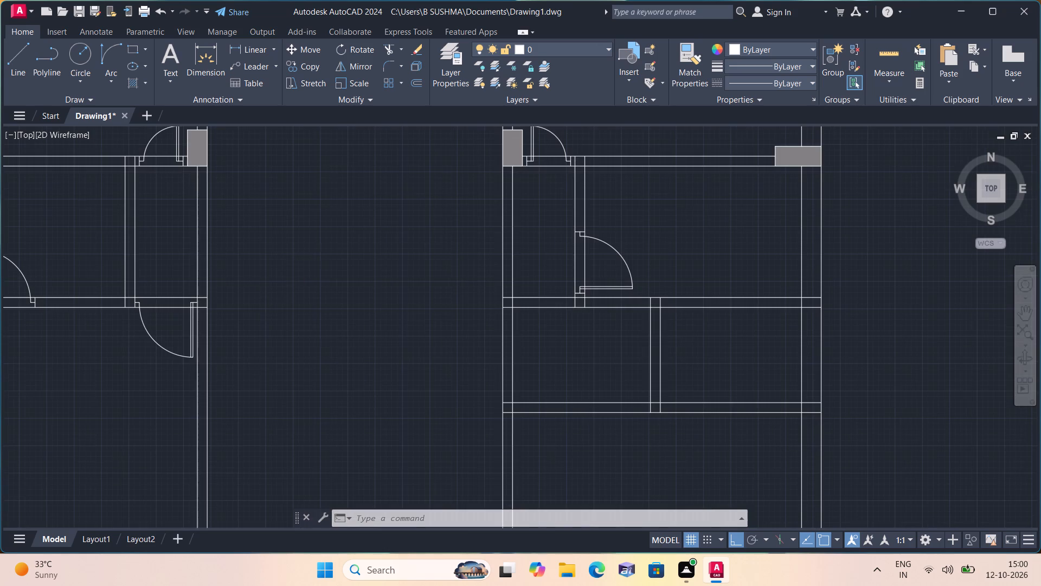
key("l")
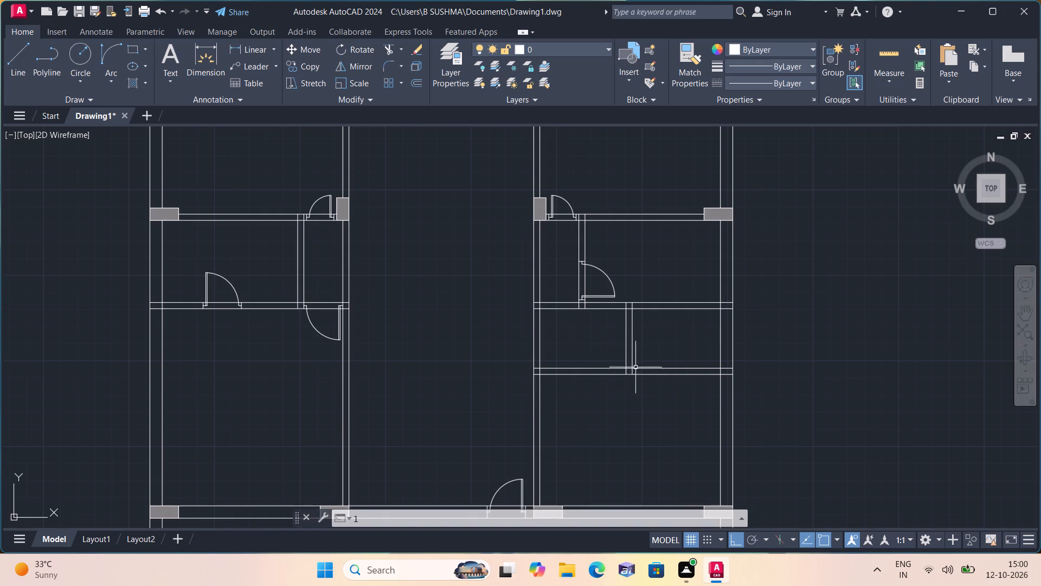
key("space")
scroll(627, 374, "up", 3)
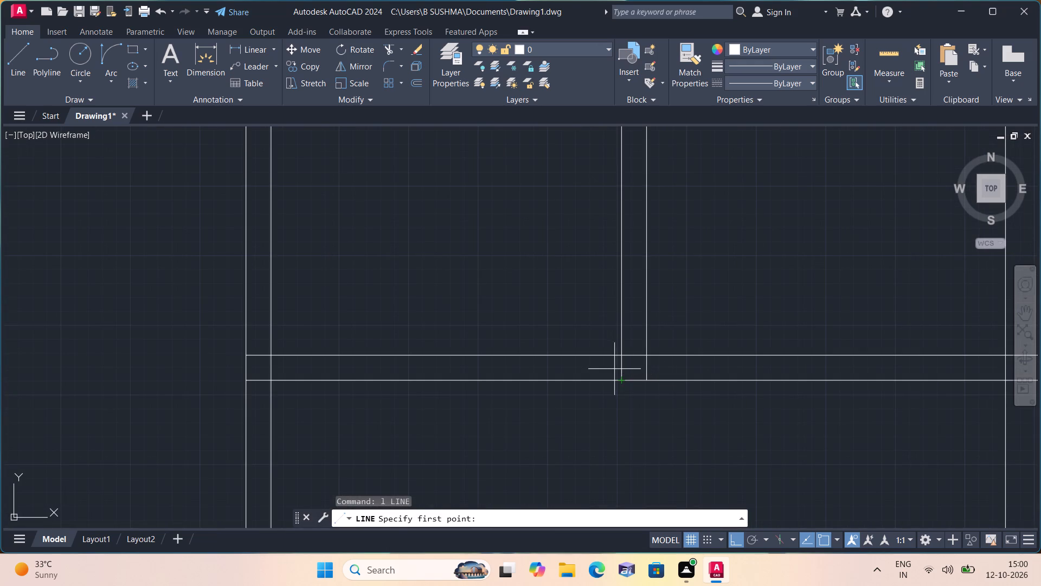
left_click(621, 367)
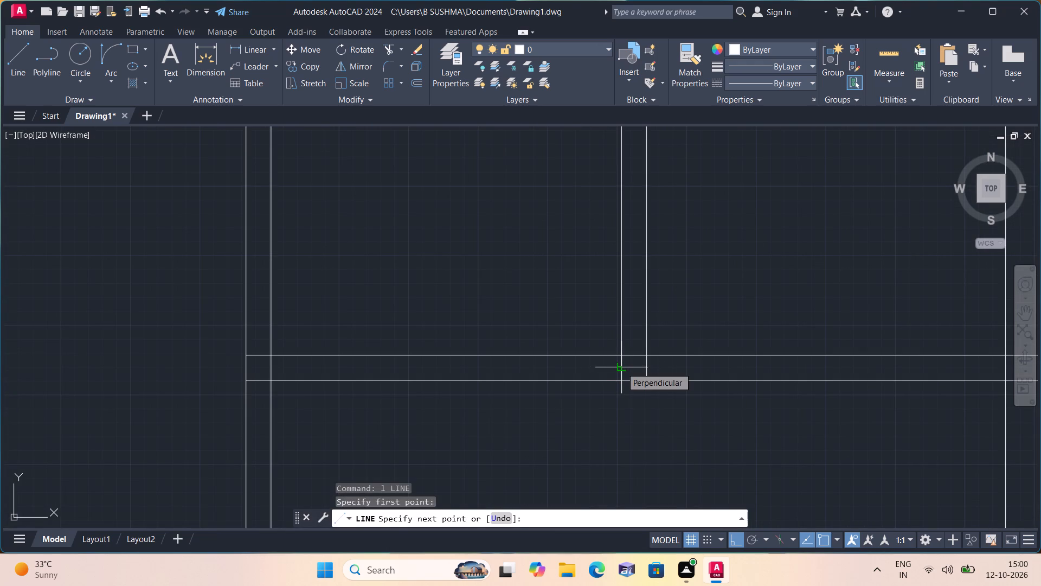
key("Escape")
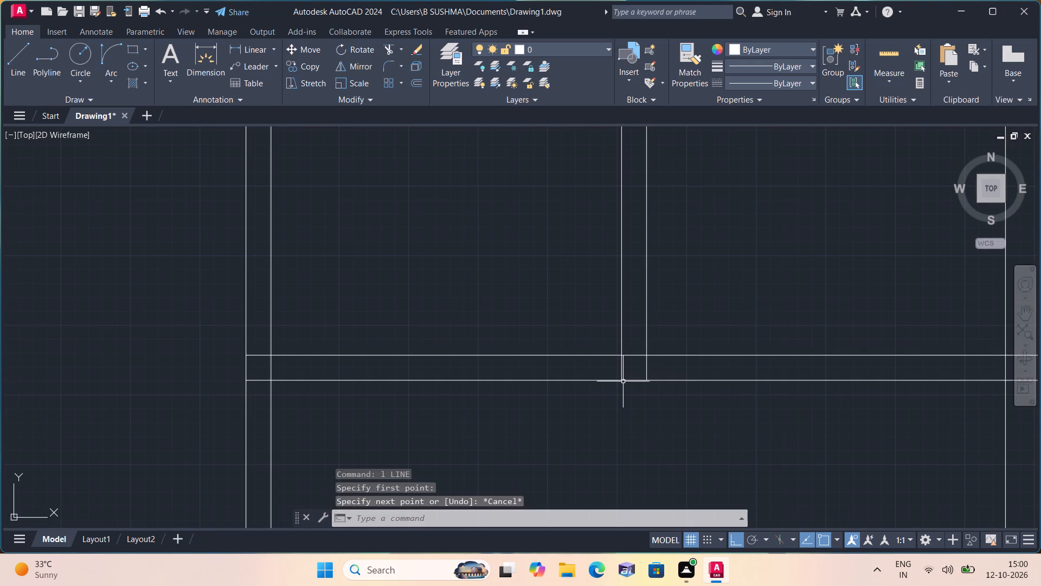
Draw a 2" line leftward from the lower partition's bottom-left corner, continuing up as a jamb line across the horizontal wall.
key("space")
left_click(623, 382)
scroll(581, 370, "down", 1)
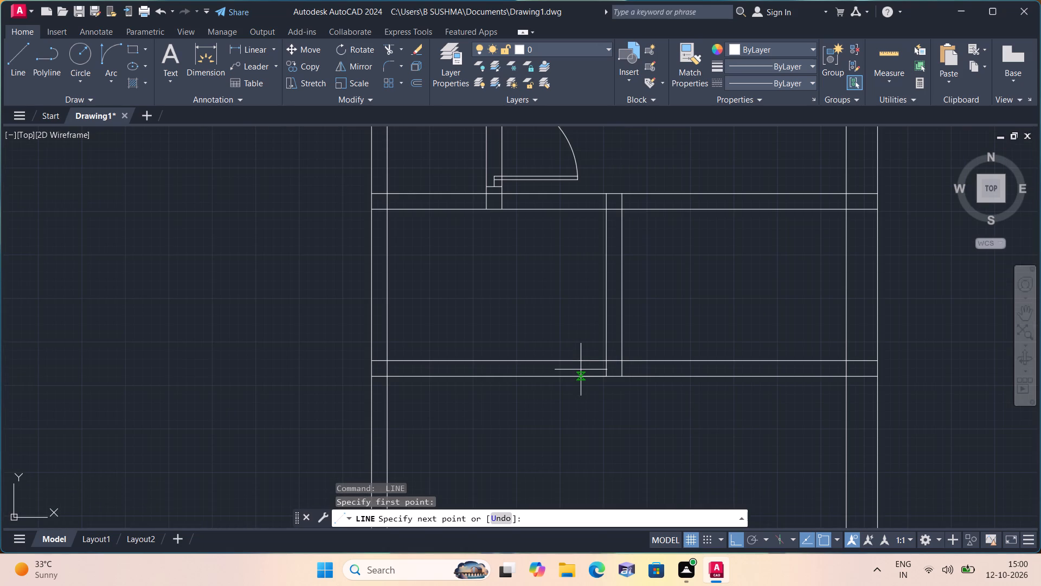
type("2\"")
key("space")
left_click(595, 360)
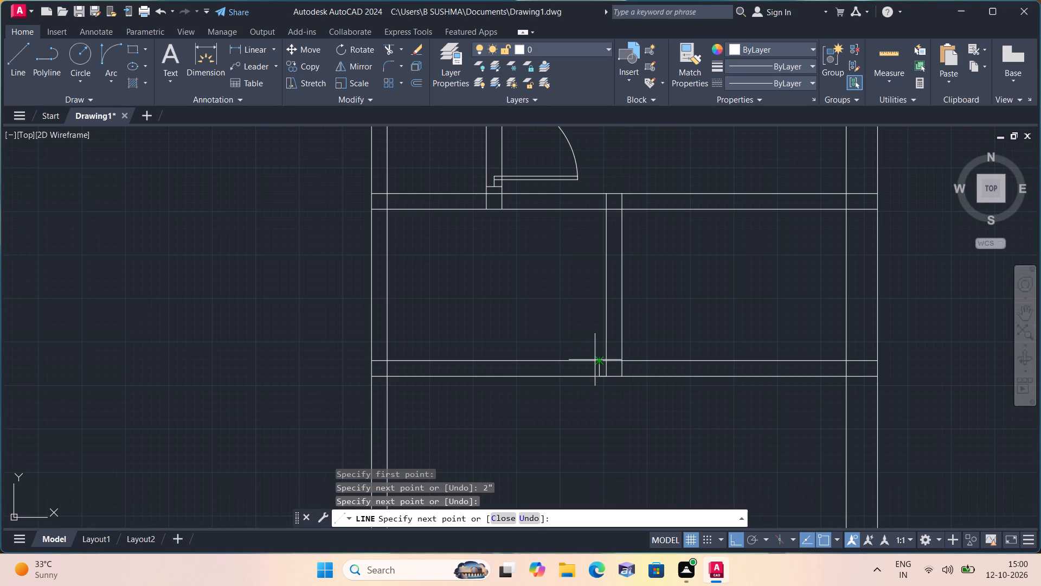
key("space")
Delete the 2" helper line along the horizontal wall's lower face, keeping the jamb line.
scroll(601, 373, "up", 1)
left_click(601, 379)
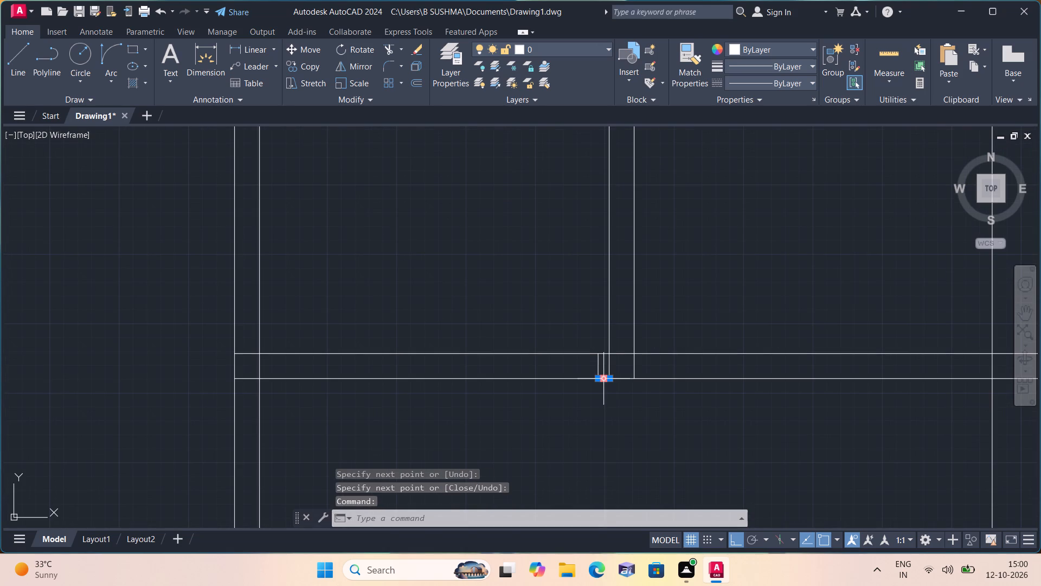
key("Delete")
Draw a line from the new jamb's midpoint leftward in 2", 2' and 2" segments, ending up at the wall's upper face.
type("l")
key("space")
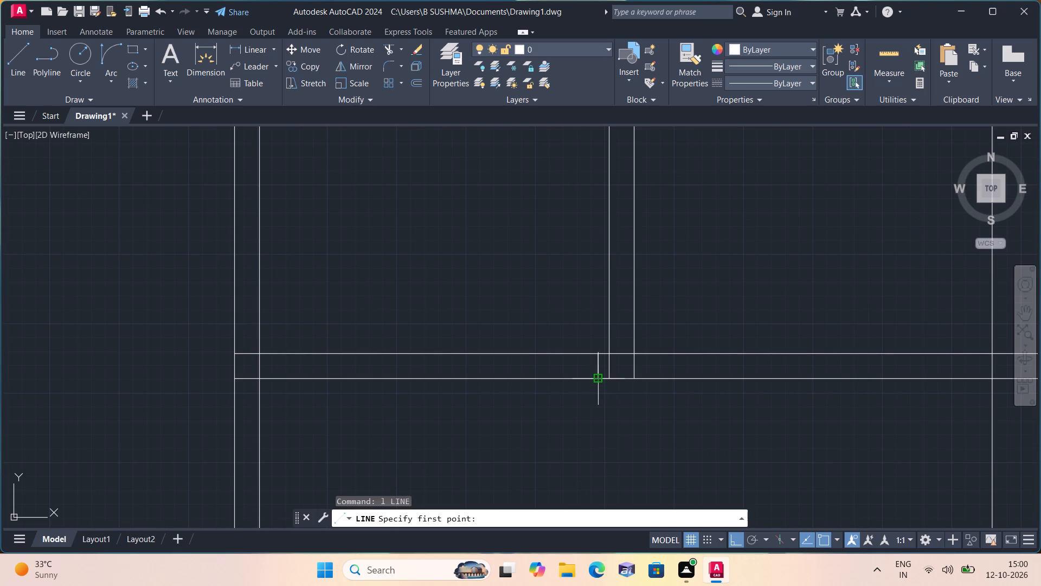
scroll(601, 362, "up", 2)
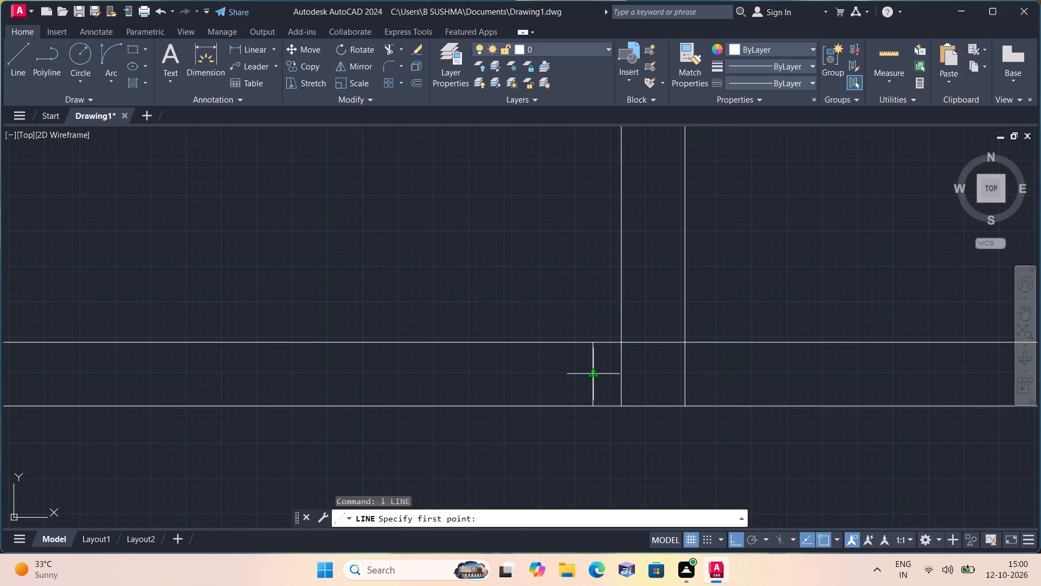
left_click(593, 372)
type("2\"")
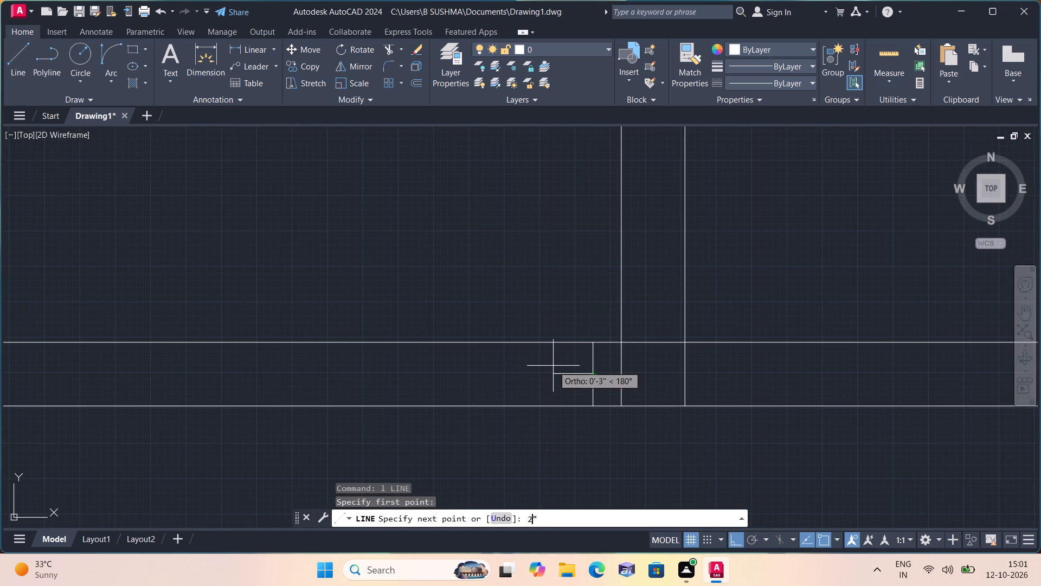
key("space")
type("2'")
key("space")
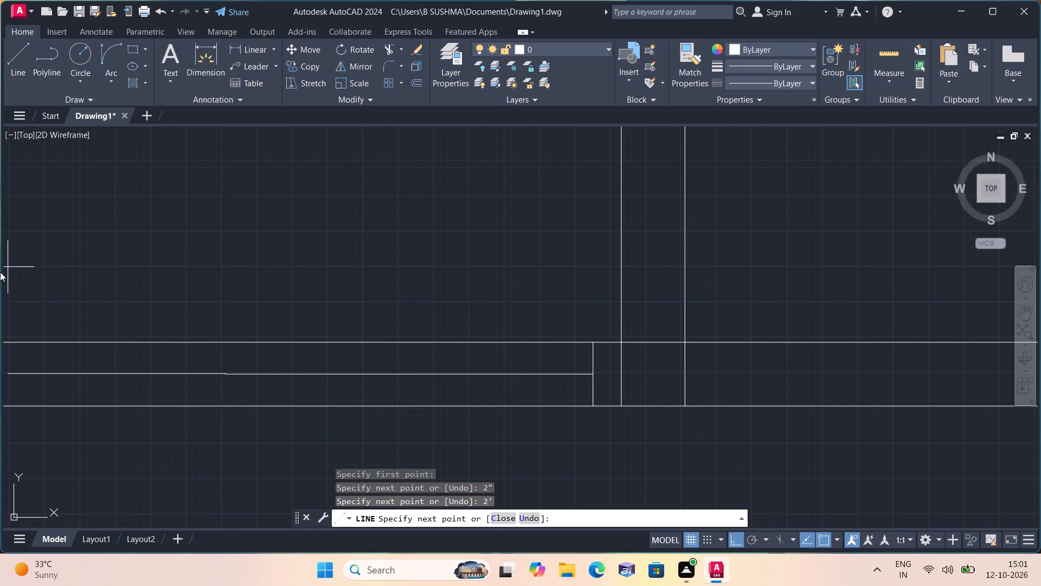
type("2\"")
key("space")
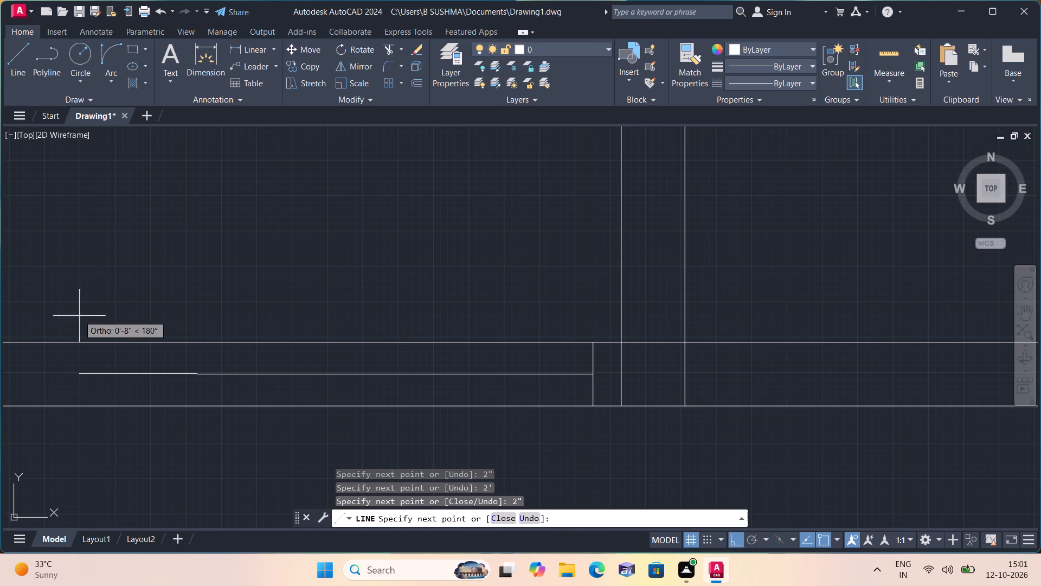
left_click(196, 346)
key("space")
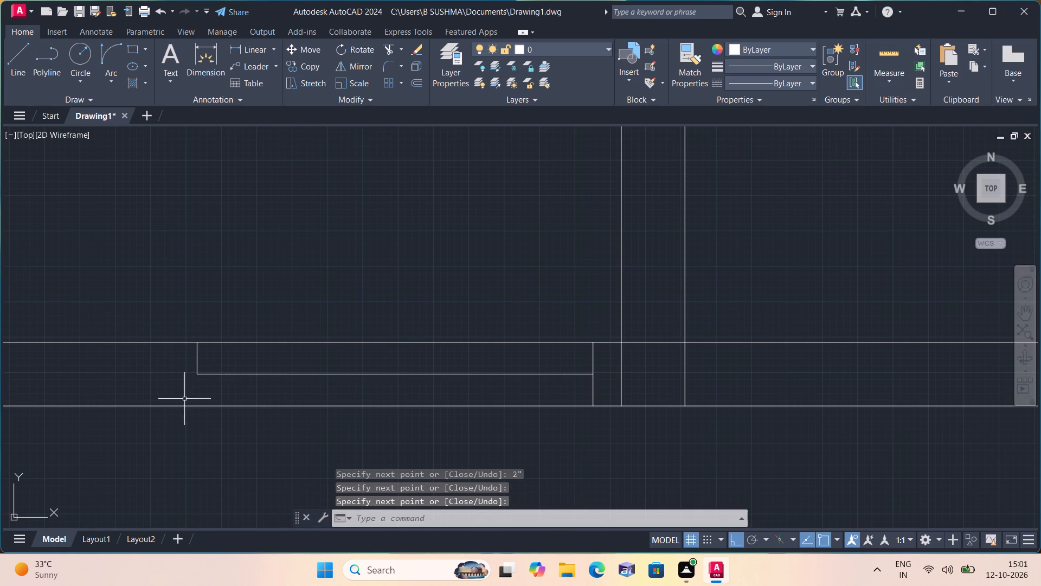
Continue the far jamb line down from the door centerline's left end to the wall's lower face.
key("space")
left_click(197, 377)
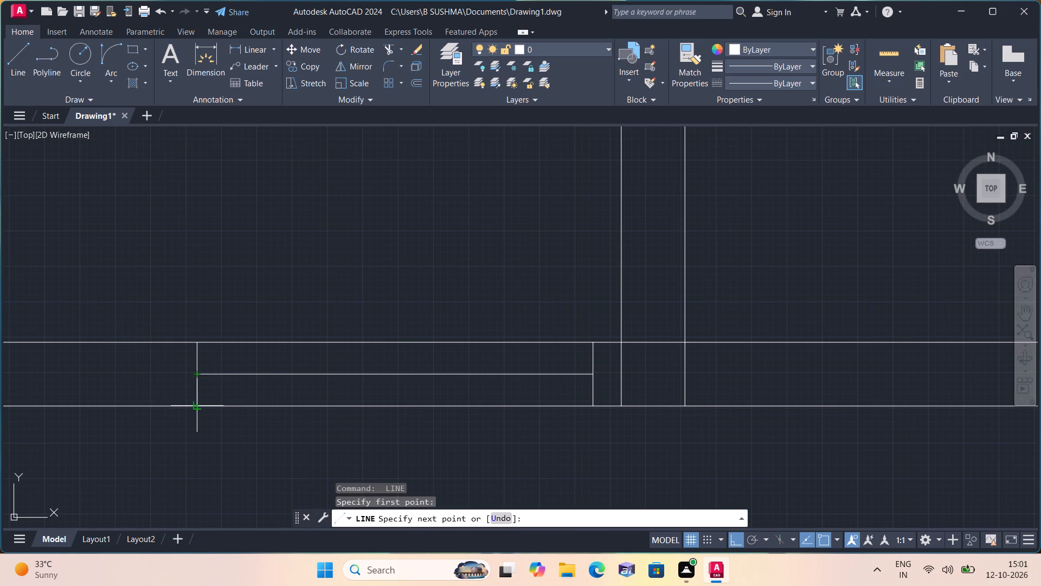
left_click(197, 404)
key("space")
Delete the 2' middle segment between the two jambs, keeping the 2" stubs.
scroll(243, 410, "down", 1)
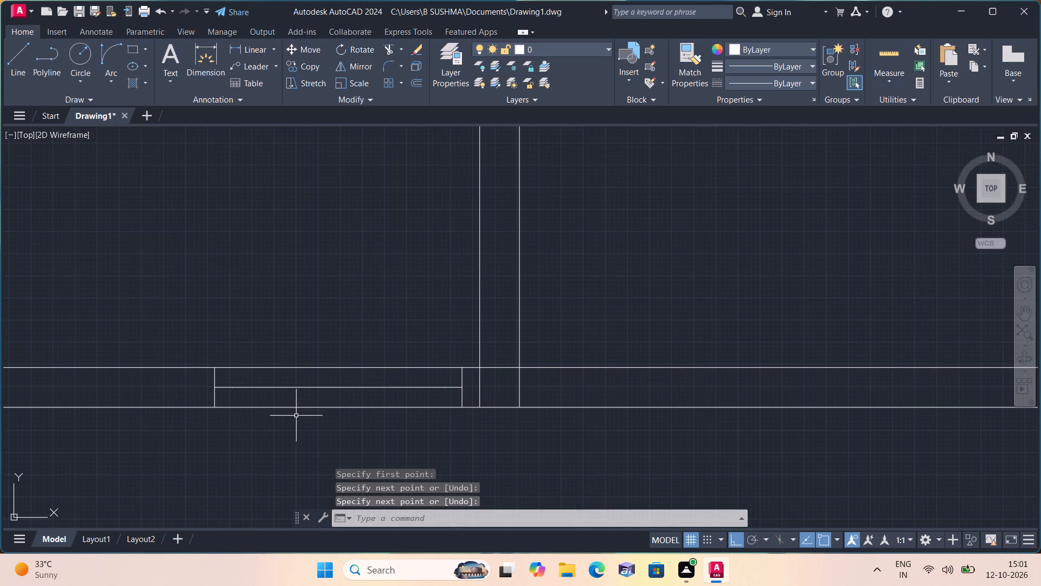
left_click(323, 386)
key("Delete")
Draw a 2' door leaf line straight down from the inner end of the left jamb's stub.
type("l")
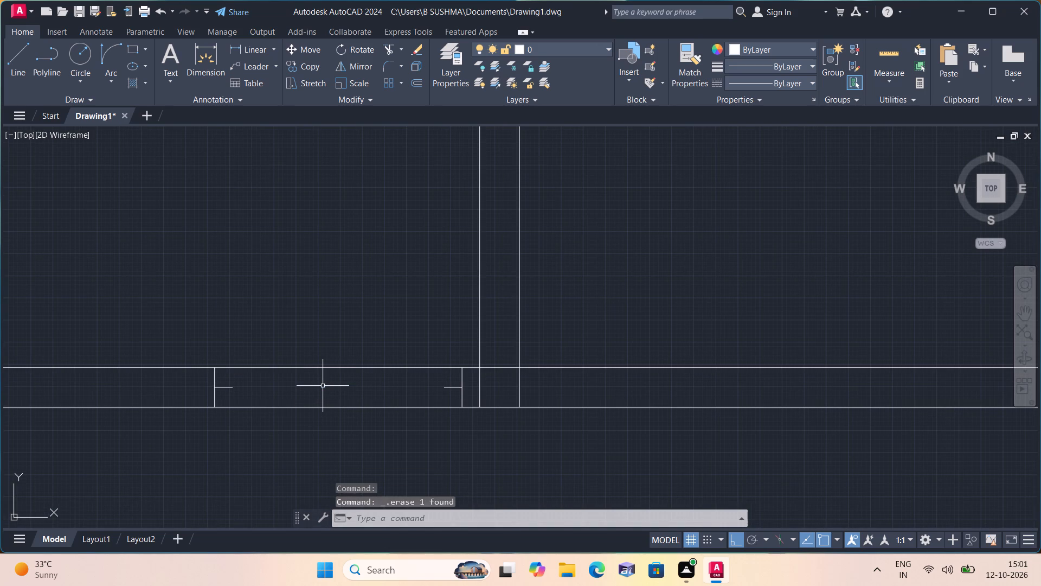
key("space")
scroll(323, 387, "down", 1)
middle_click(332, 393)
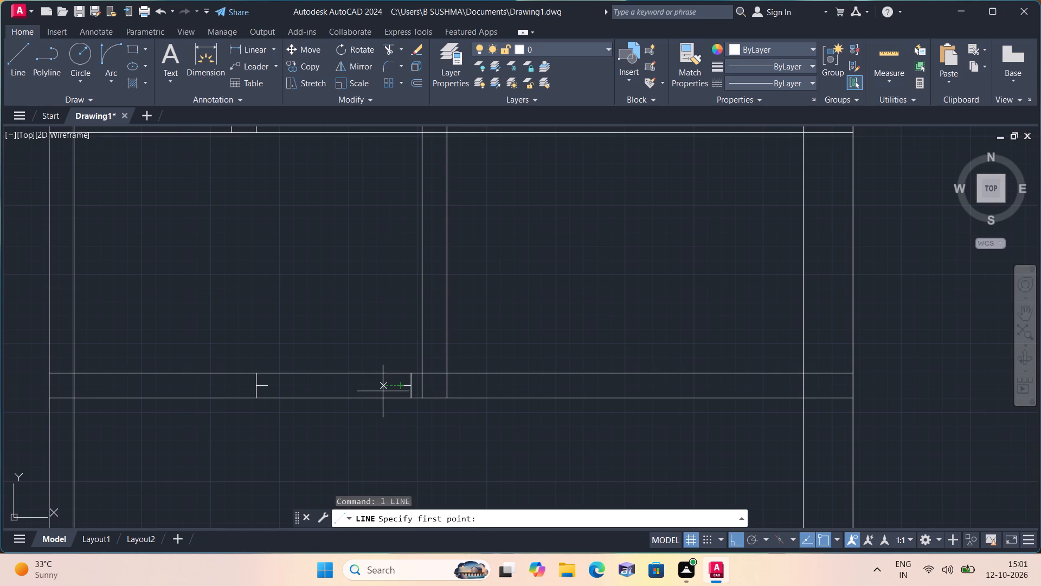
key("space")
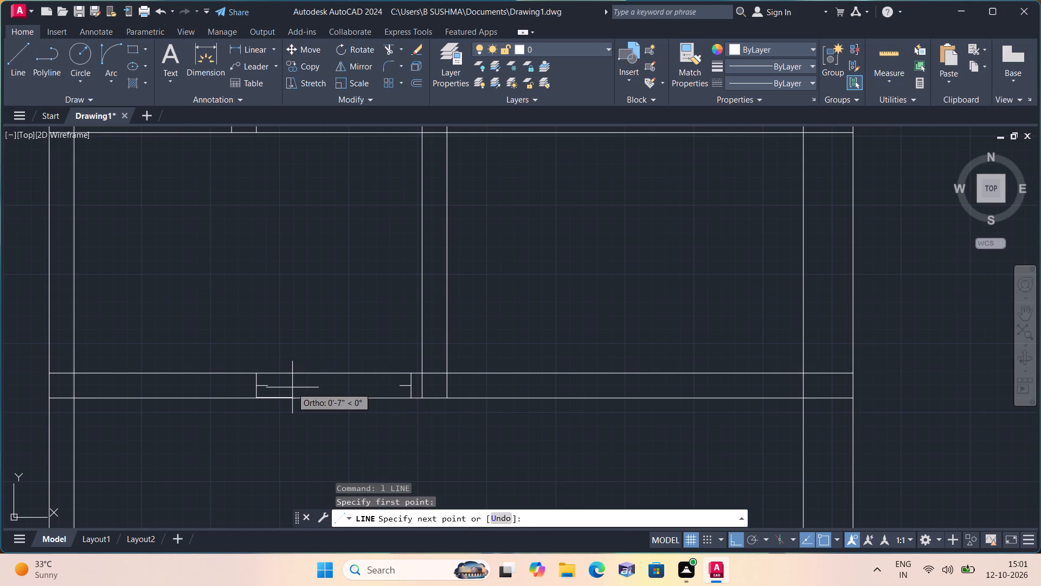
key("space")
key("space")
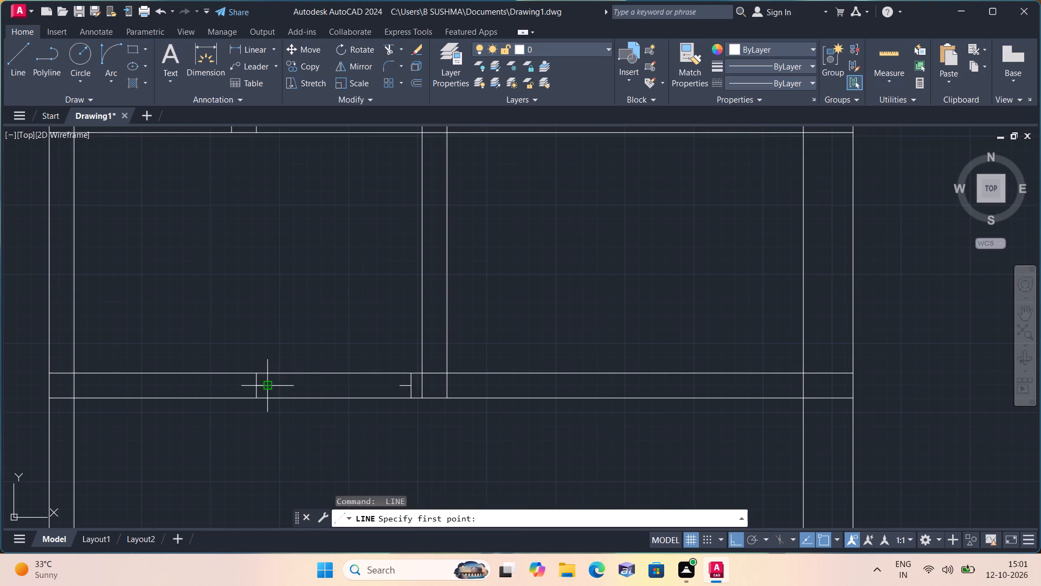
left_click(269, 386)
middle_click_drag(241, 452, 242, 435)
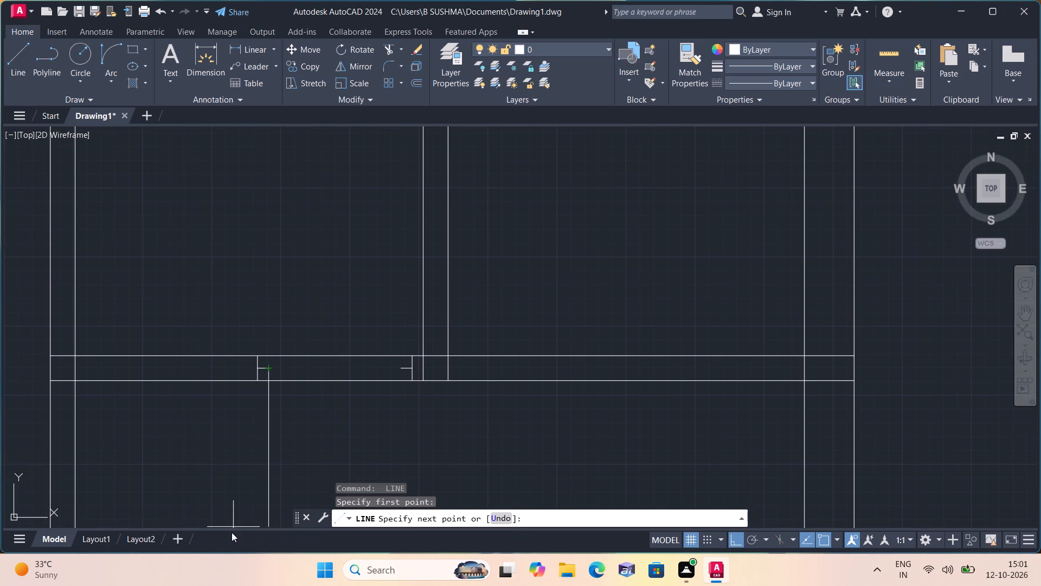
type("2'")
key("space")
key("Escape")
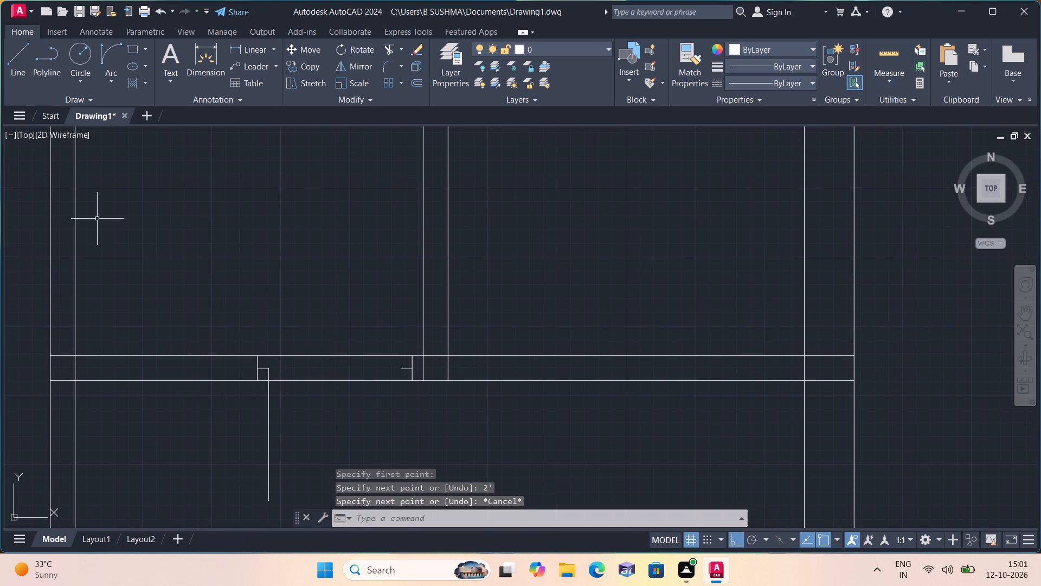
Draw a Start, End, Direction swing arc from the leaf's lower end to the right jamb stub's inner end.
left_click(109, 79)
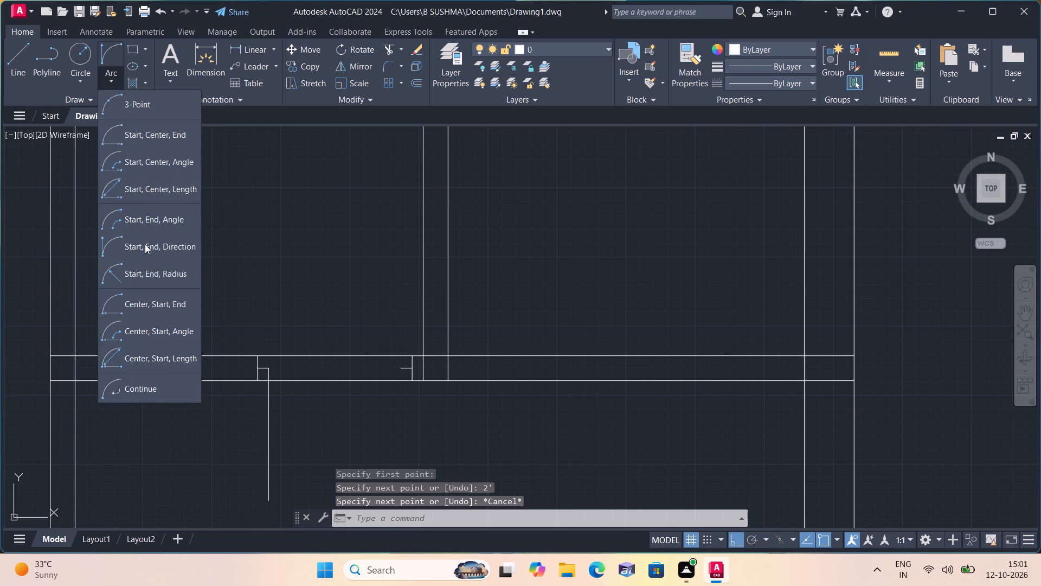
left_click(145, 244)
left_click(268, 501)
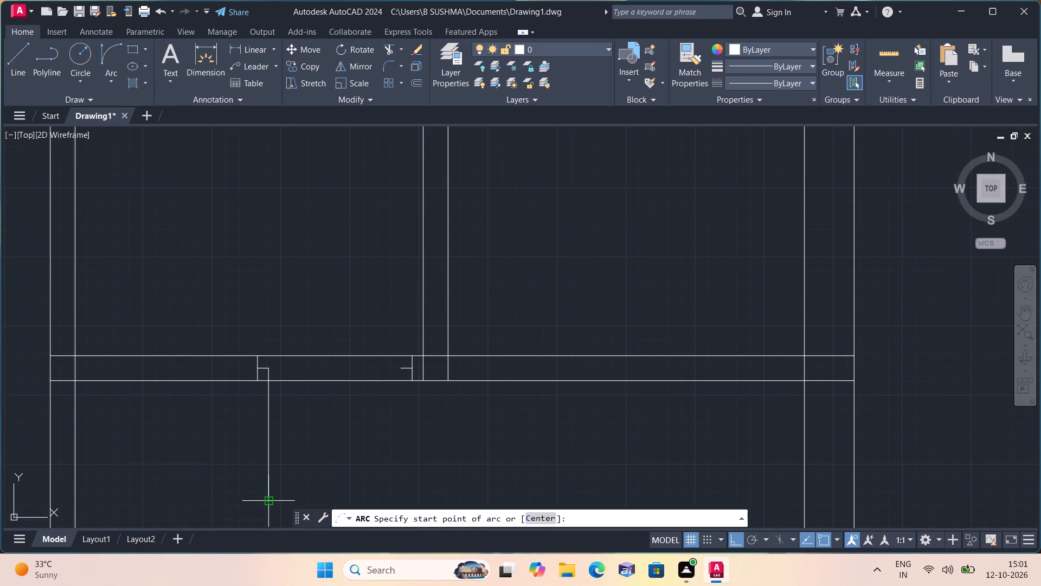
left_click(399, 371)
left_click(404, 439)
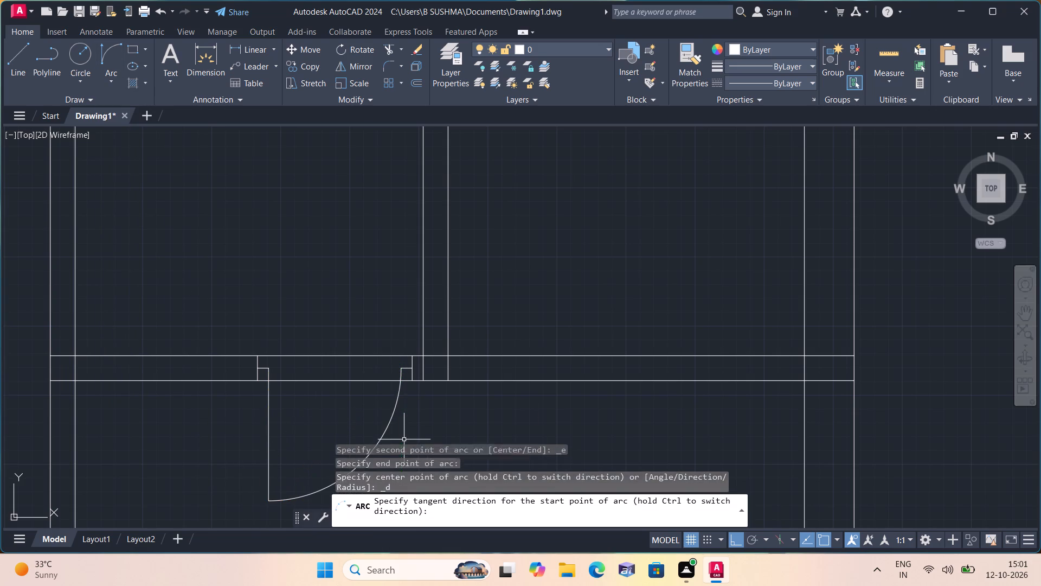
Offset the door leaf line 1" to the right to give the leaf its thickness.
type("offset")
key("space")
type("1\"")
key("space")
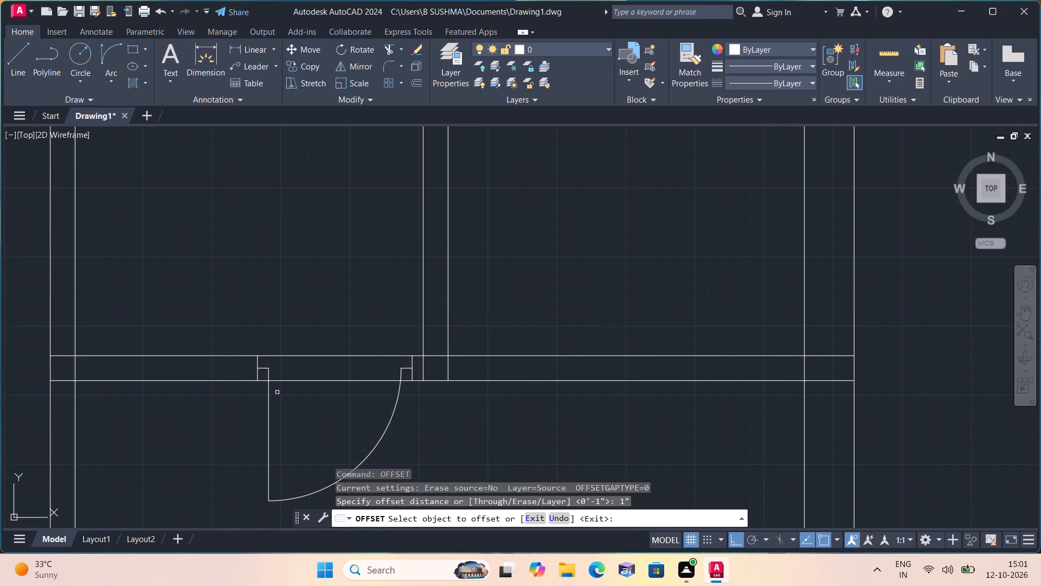
left_click(268, 391)
left_click(294, 404)
key("space")
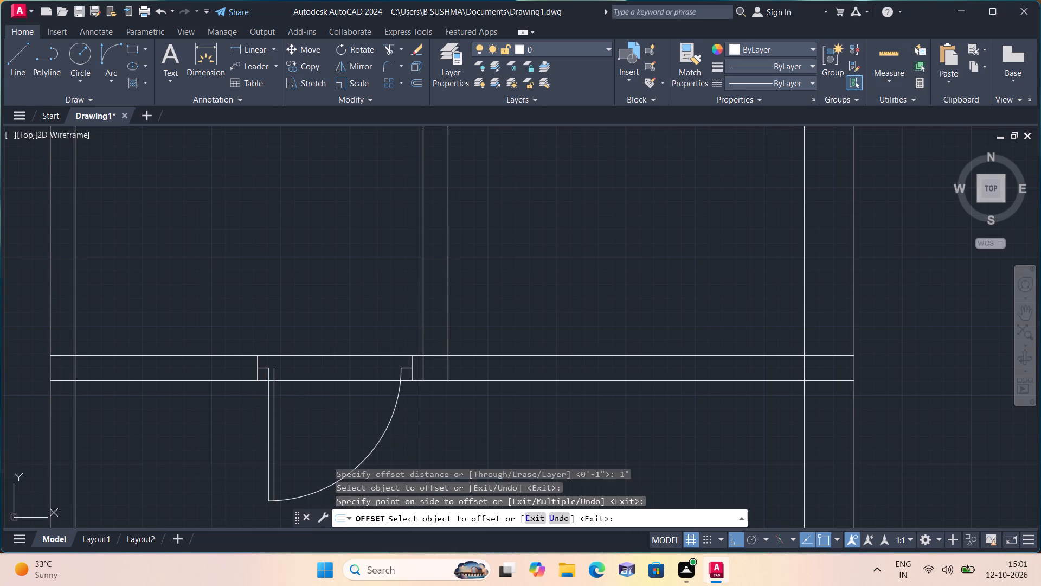
Close the leaf's hinge end with a short horizontal line between the two leaf lines.
type("l")
key("space")
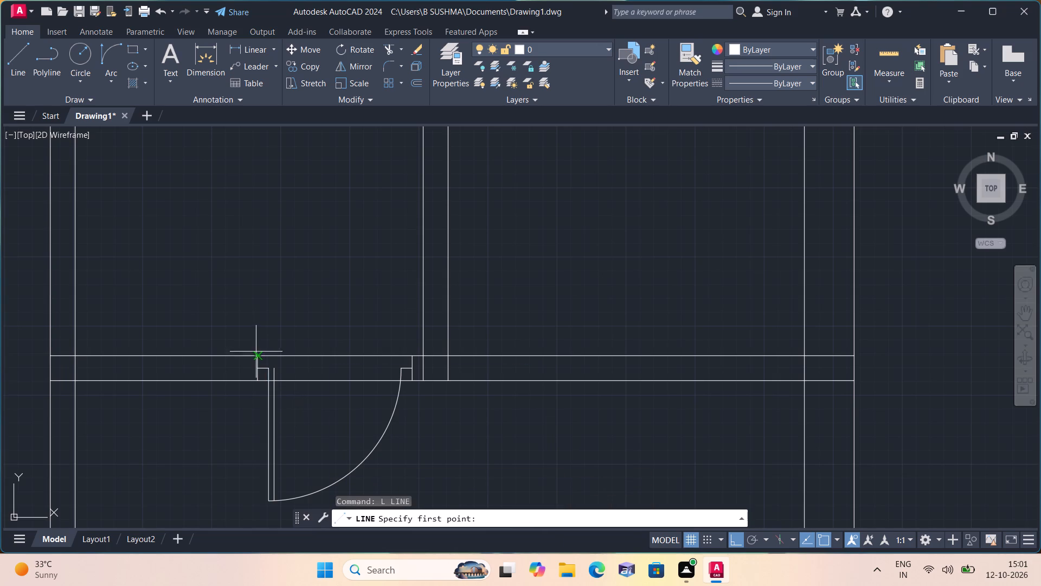
scroll(262, 369, "up", 1)
left_click(277, 371)
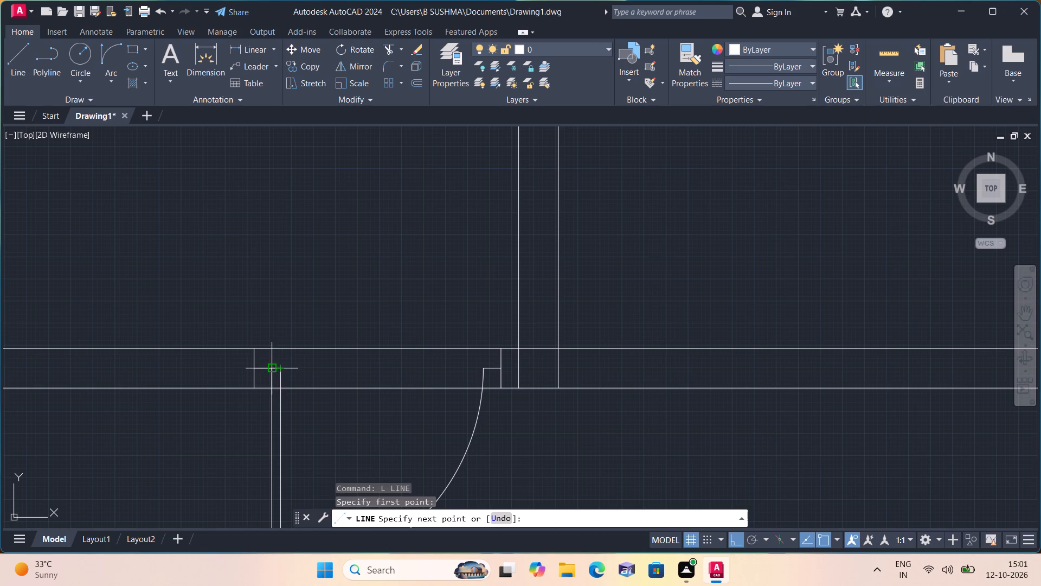
left_click(269, 370)
key("space")
Examine the door layout across the whole floor plan.
scroll(293, 378, "down", 4)
scroll(401, 364, "up", 1)
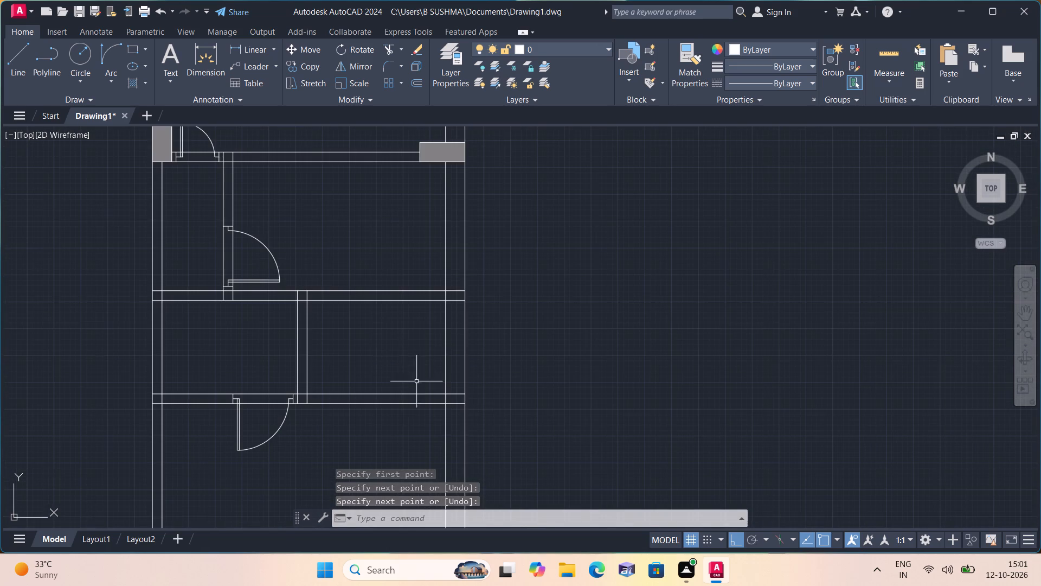
scroll(257, 464, "down", 1)
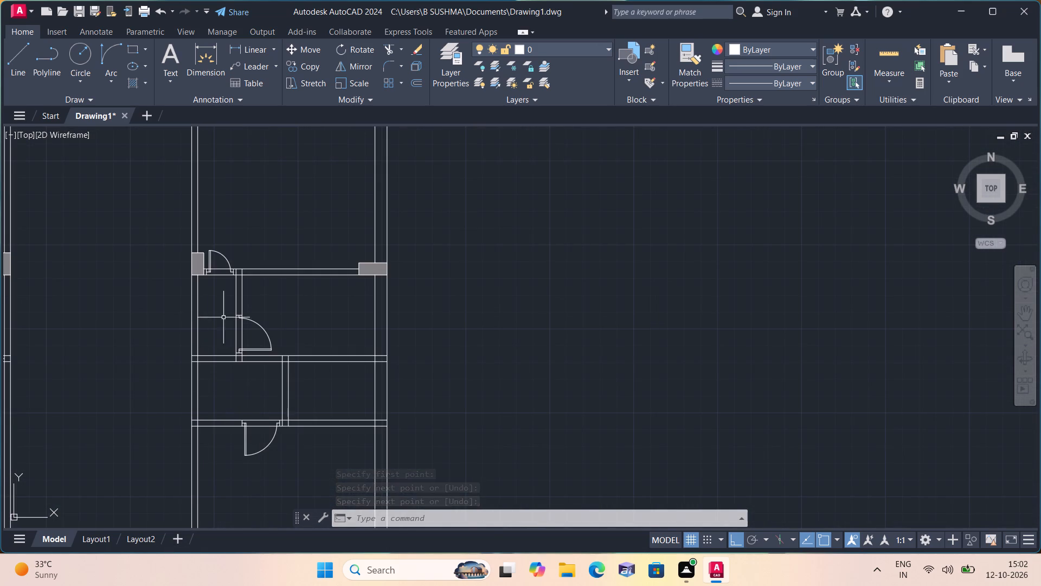
scroll(272, 353, "down", 2)
middle_click_drag(244, 366, 252, 368)
scroll(158, 395, "up", 1)
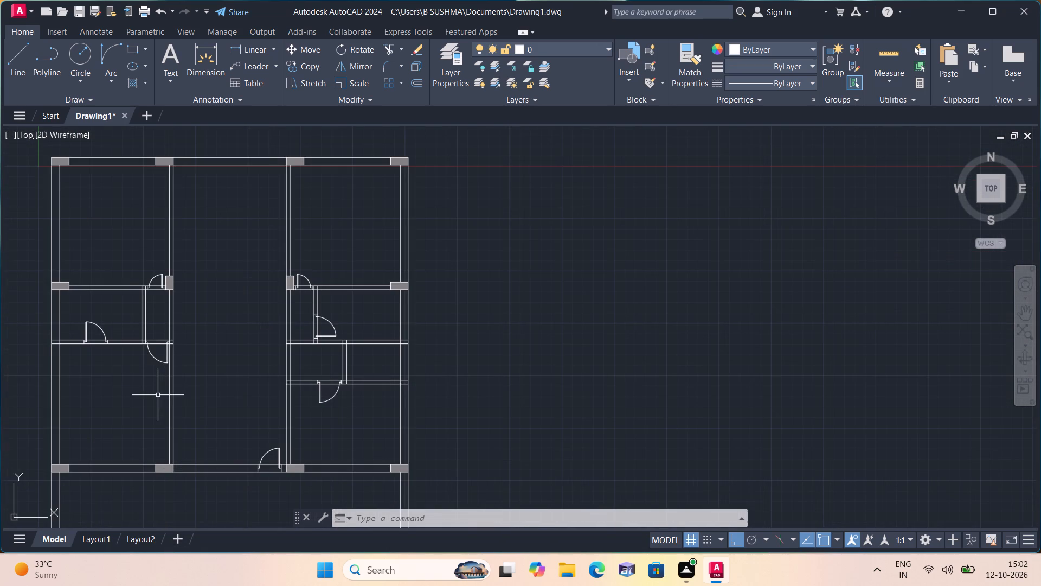
middle_click_drag(158, 395, 174, 388)
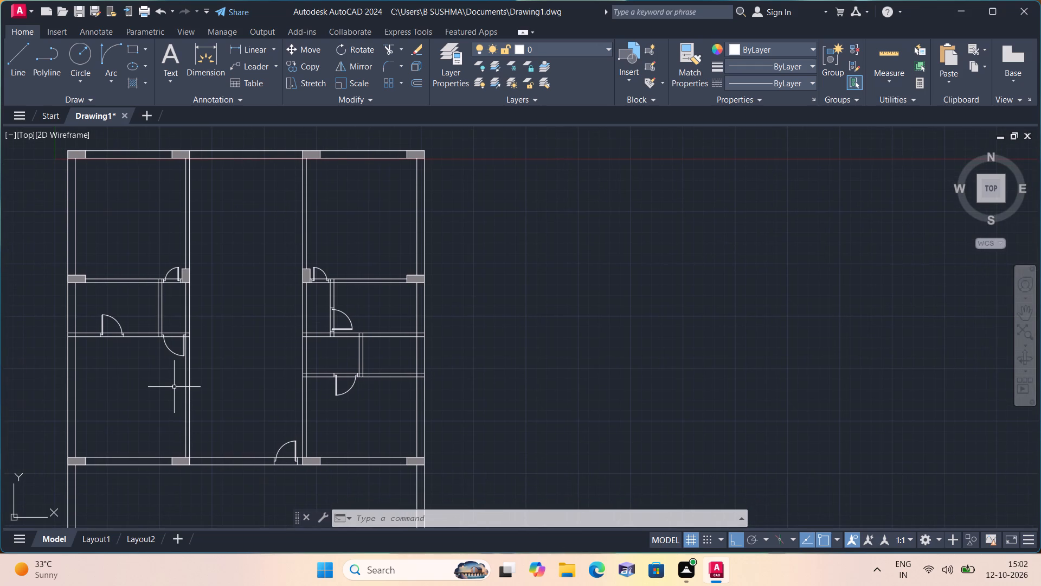
scroll(174, 387, "down", 1)
Draw a 2" line rightward from the lower partition's right face along the wall's upper face, continuing down as a jamb line across the wall.
scroll(156, 334, "up", 2)
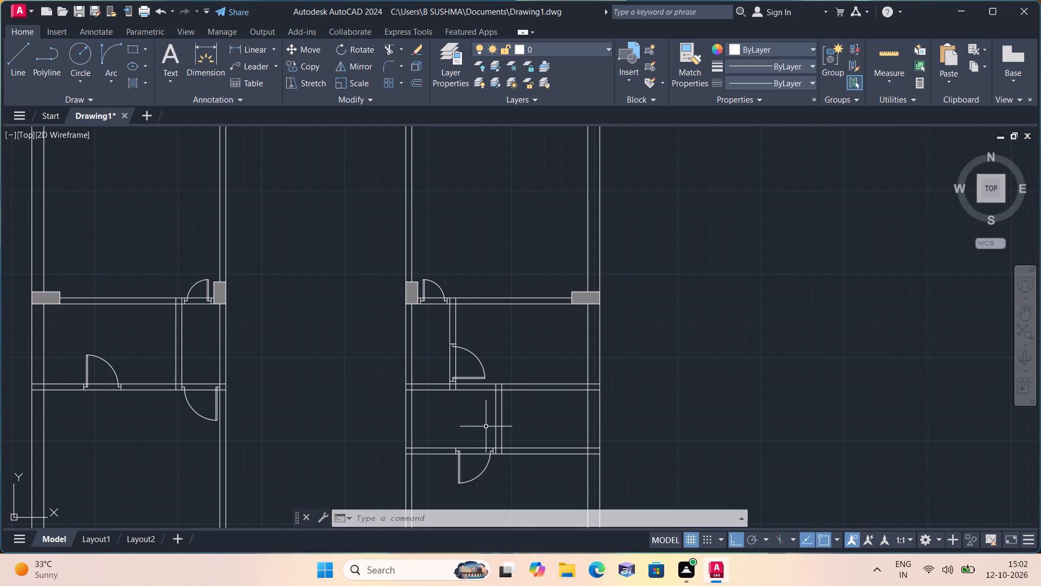
key("l")
key("space")
scroll(510, 456, "up", 3)
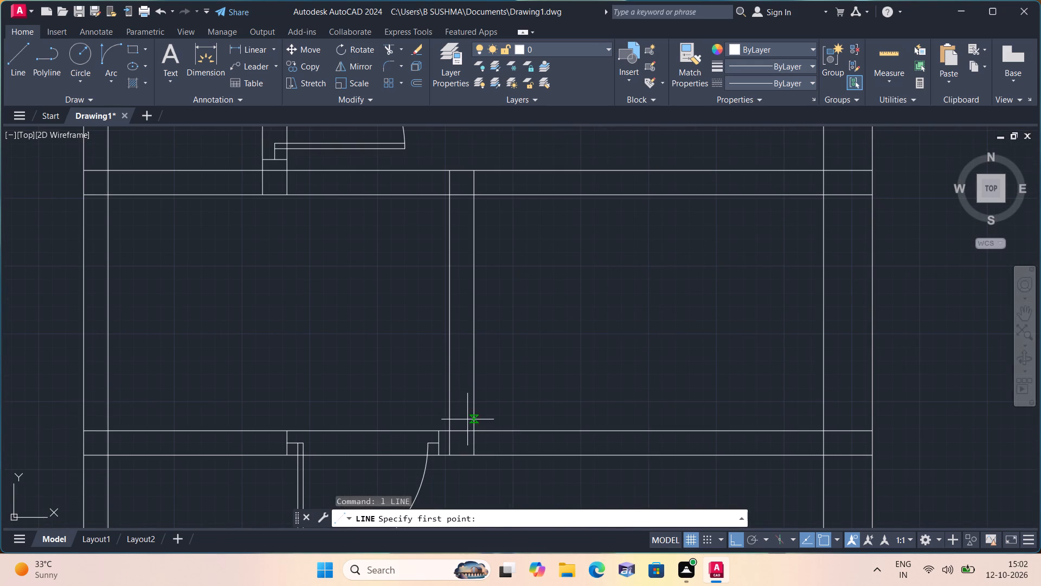
left_click(470, 429)
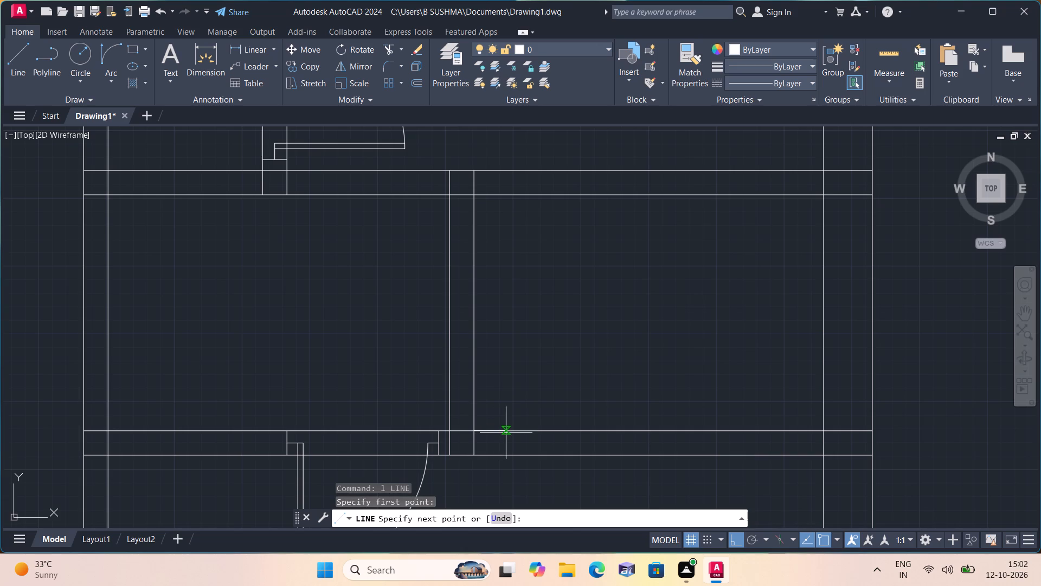
type("2\"")
key("space")
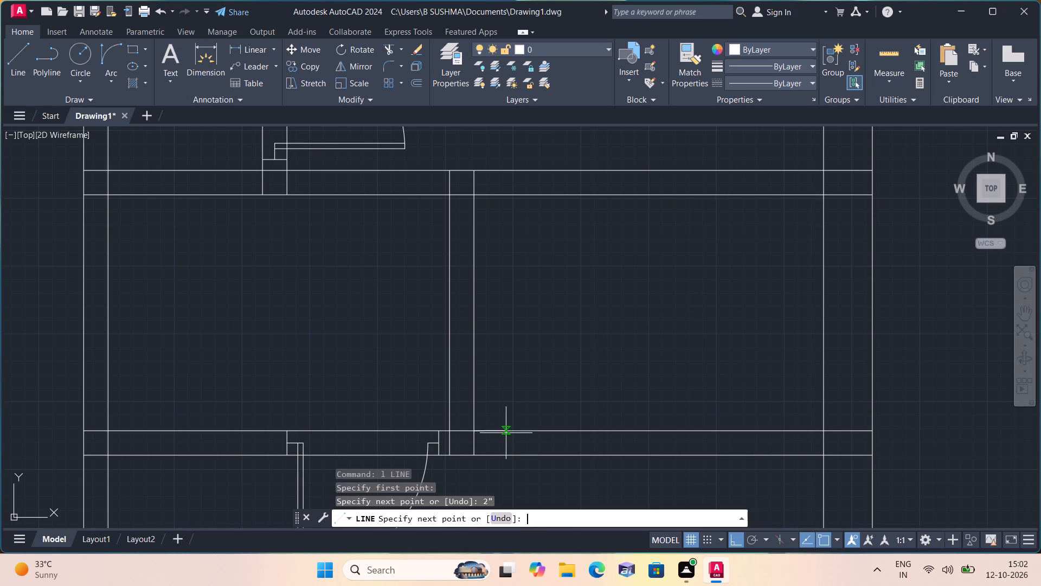
left_click(481, 459)
key("space")
Delete the 2" helper line along the horizontal wall's upper face, keeping the jamb line right of the partition.
scroll(459, 448, "up", 2)
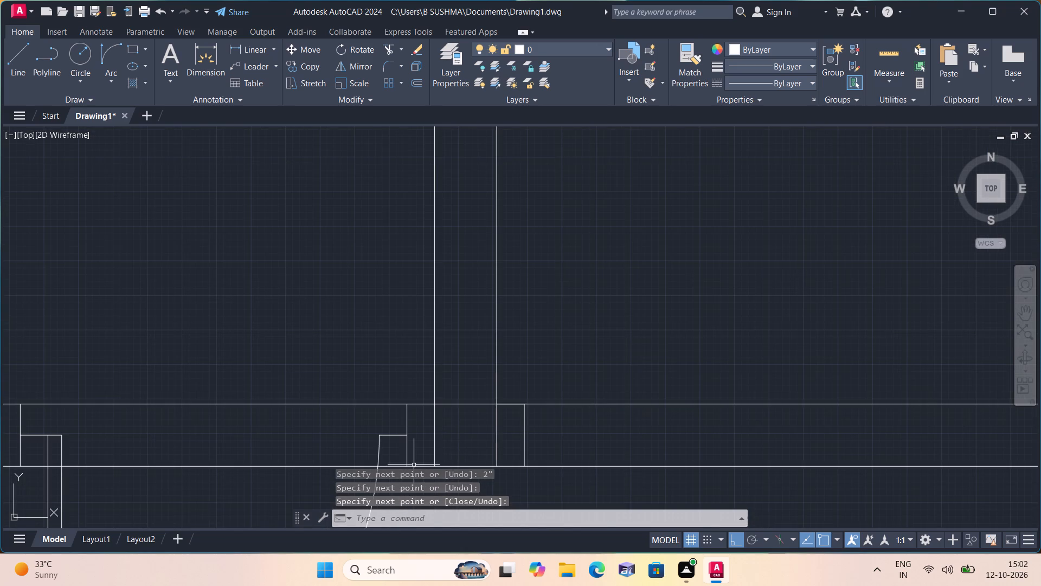
middle_click_drag(399, 452, 412, 390)
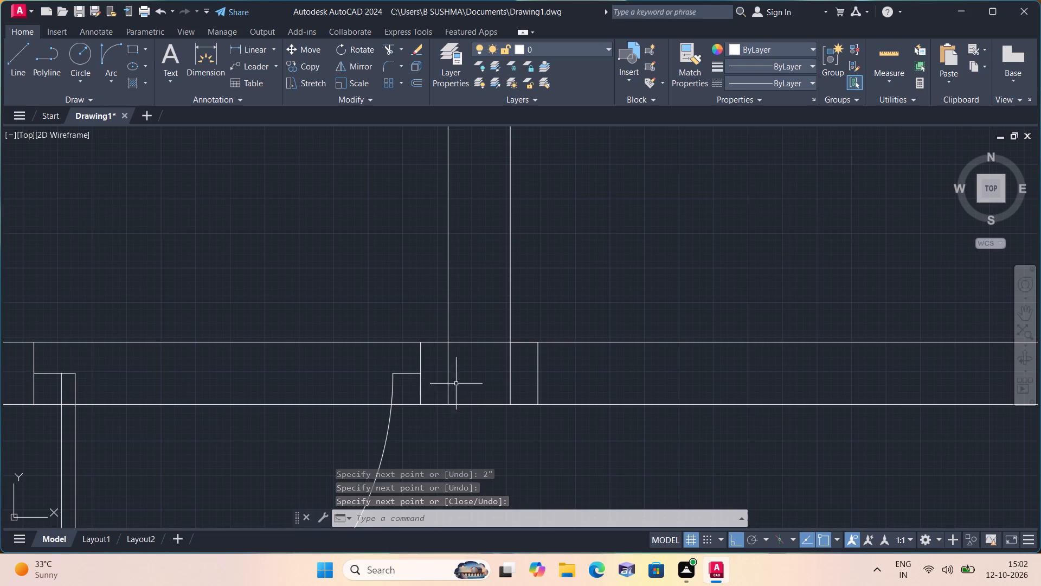
left_click(519, 342)
key("Delete")
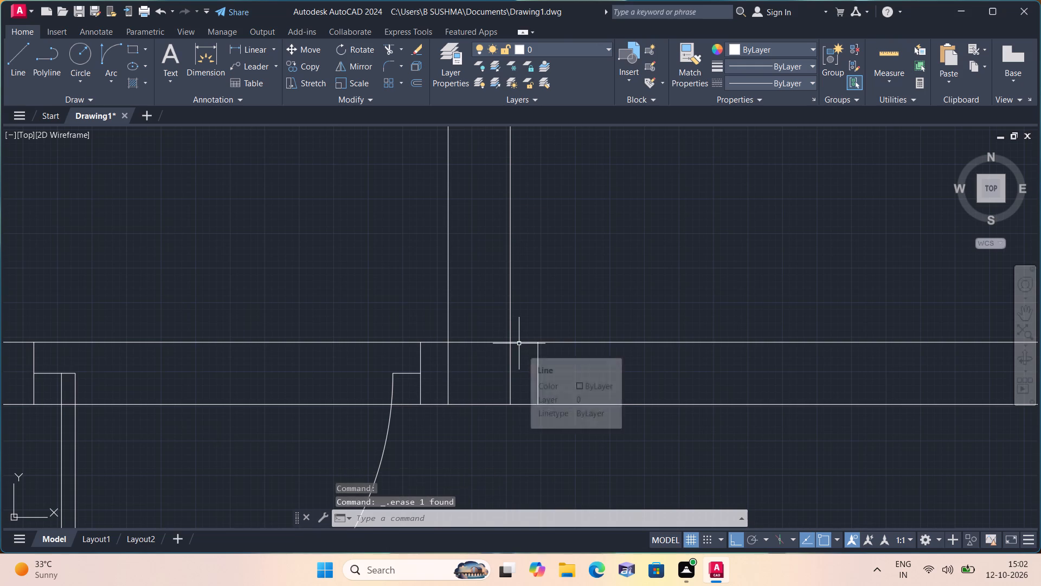
left_click(477, 405)
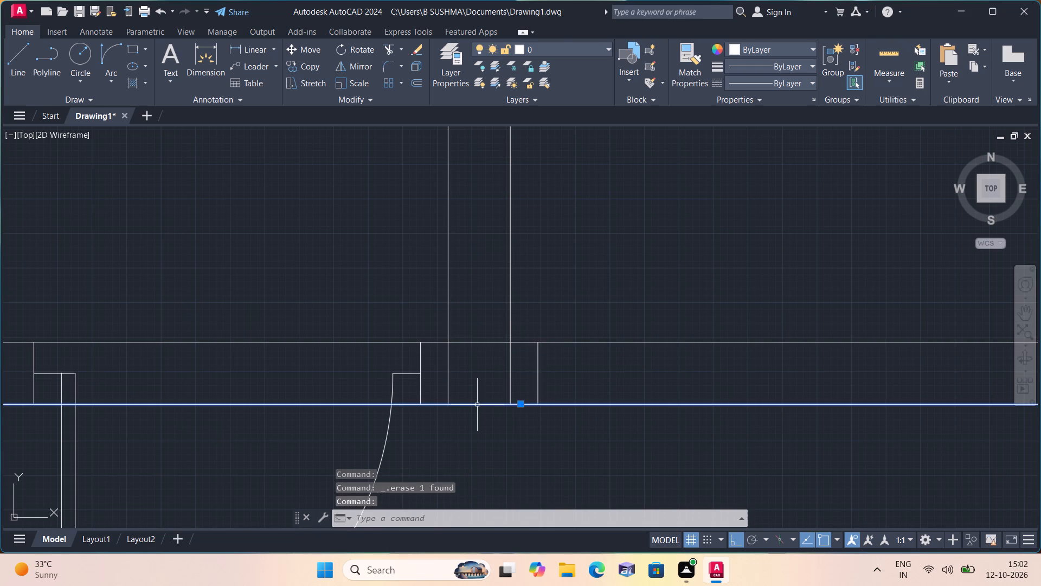
key("Escape")
Start a line for the second door's opening at the midpoint of the jamb line right of the partition.
scroll(470, 415, "down", 1)
key("l")
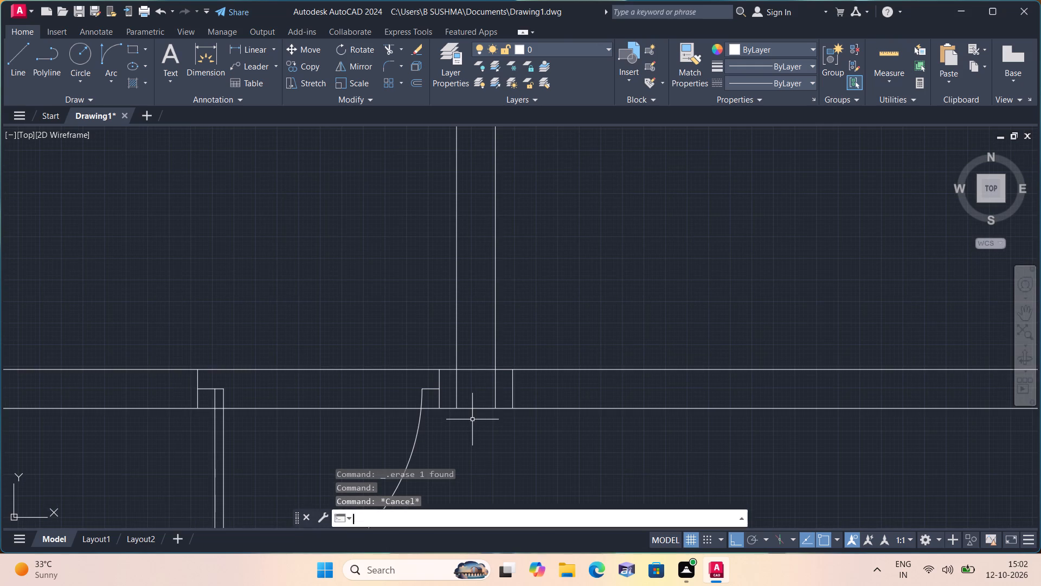
key("space")
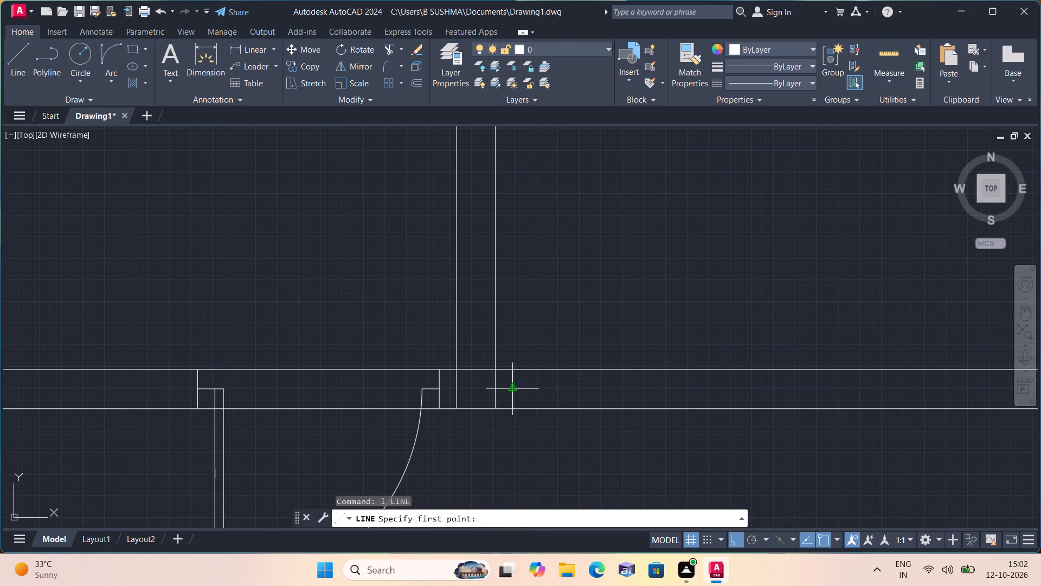
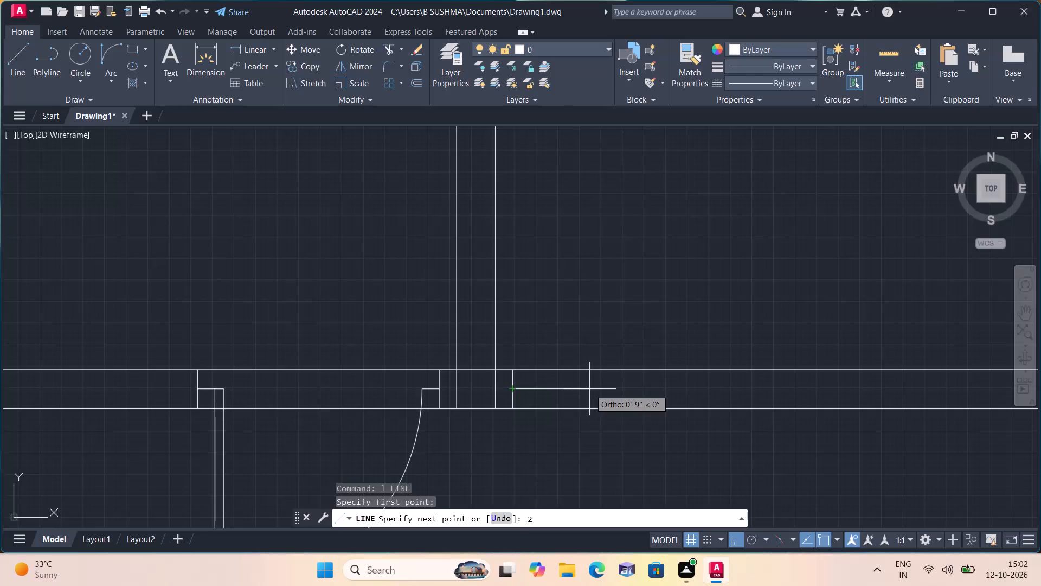
Draw consecutive 2", 2' and 2" line segments rightward from the jamb line's midpoint along the middle of the wall.
key("space")
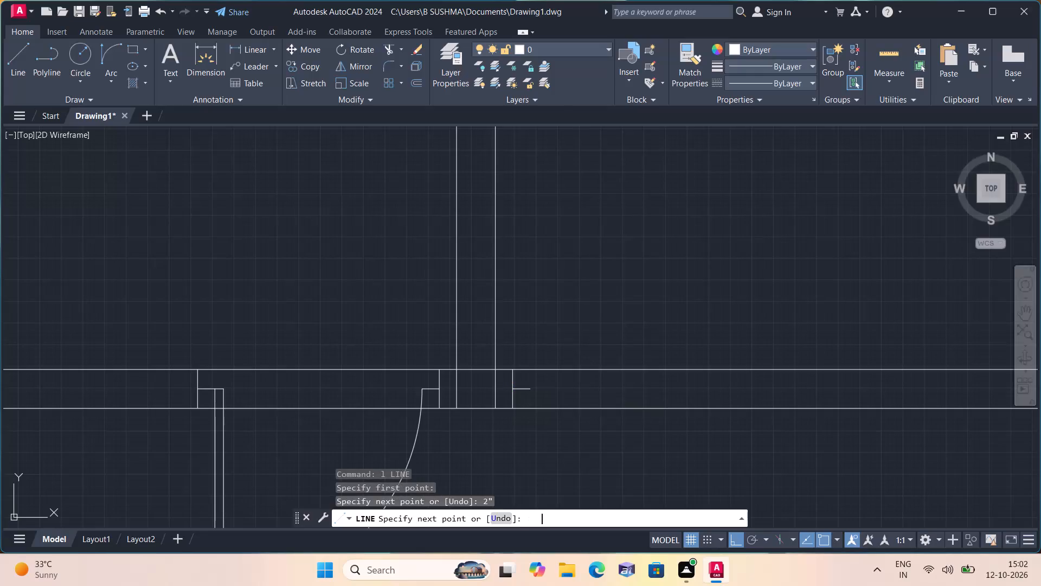
type("2'")
key("space")
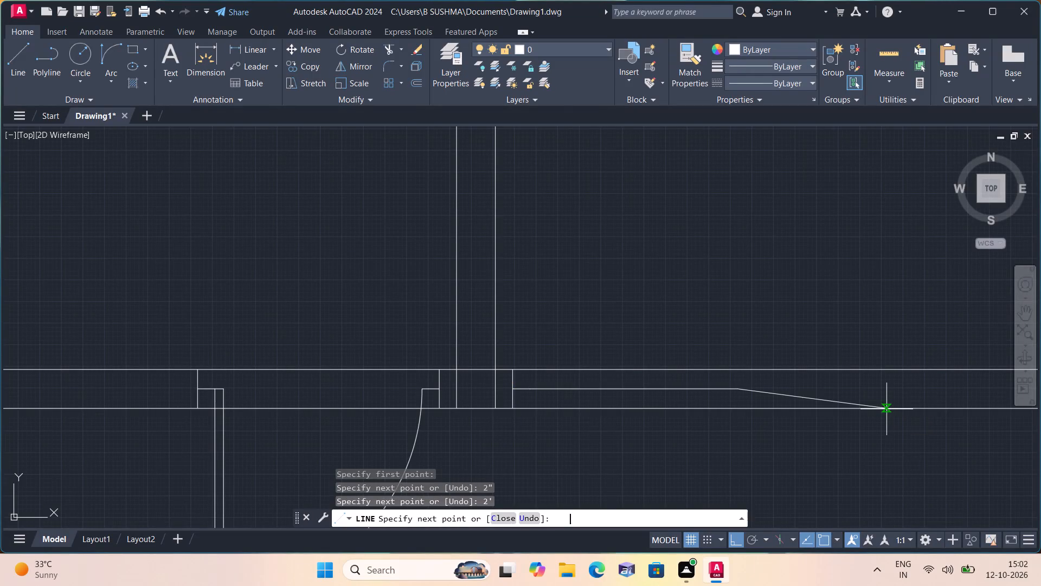
type("2\"")
key("space")
Draw the door's far jamb line across the wall, from the segments' end up to the upper face and down to the lower face.
scroll(906, 379, "up", 1)
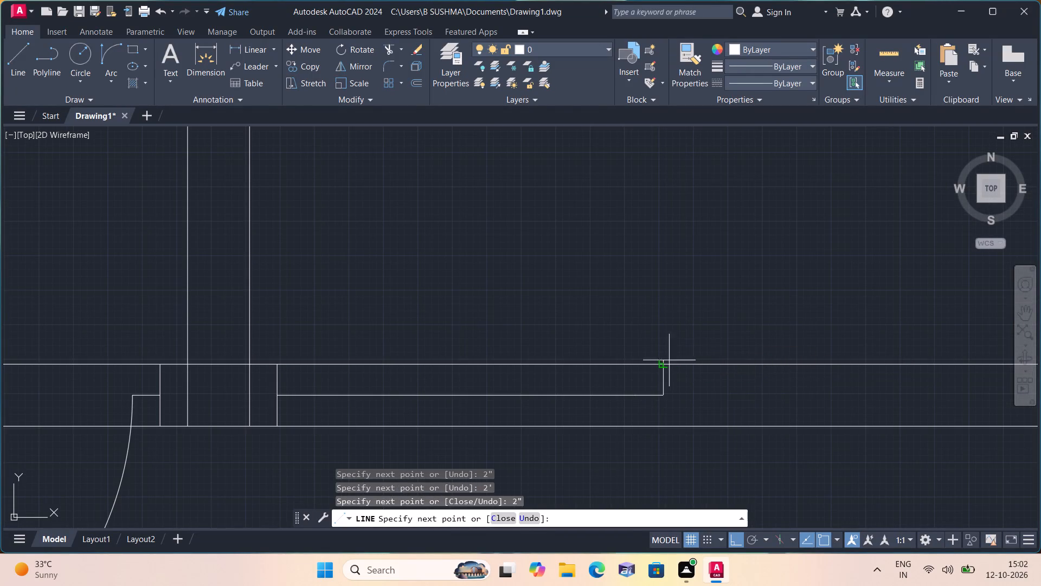
left_click(664, 364)
key("space")
key("space")
left_click(660, 400)
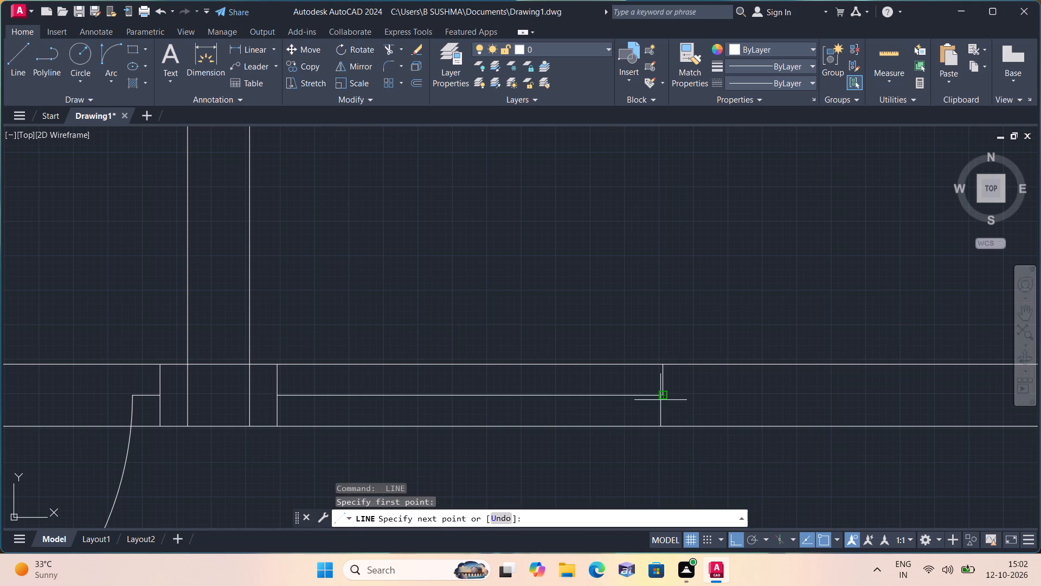
left_click(659, 426)
key("space")
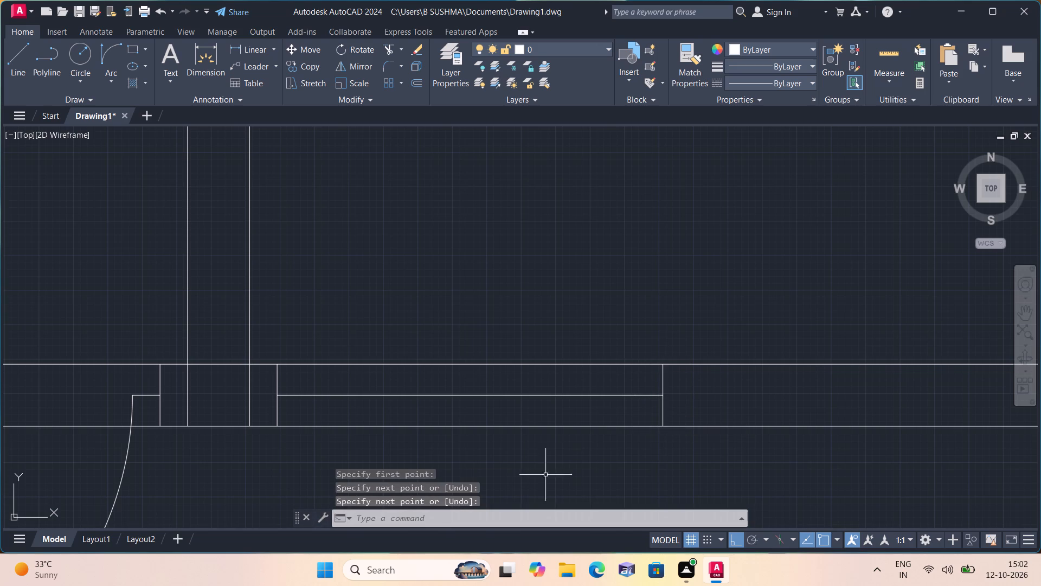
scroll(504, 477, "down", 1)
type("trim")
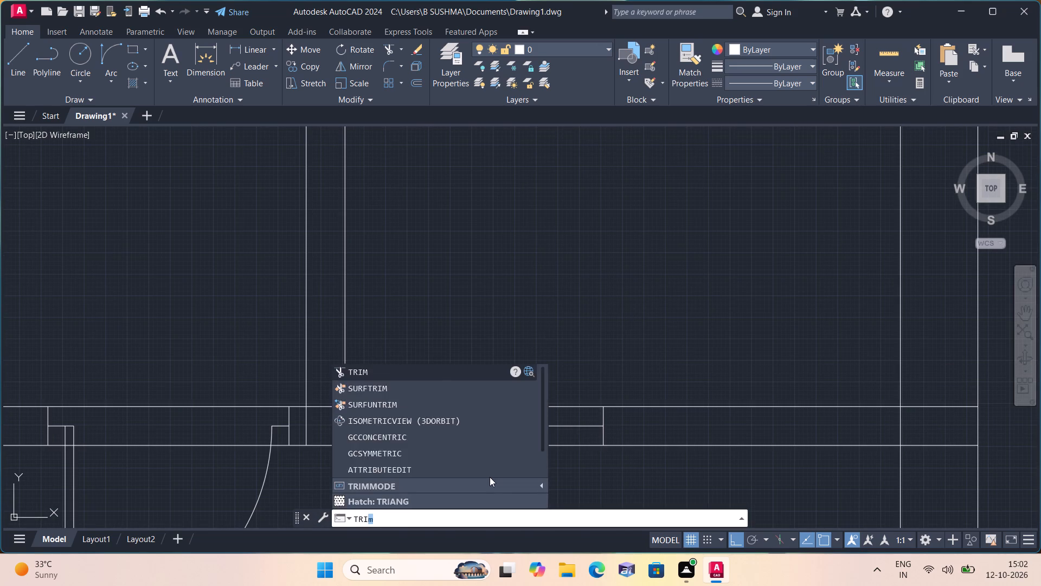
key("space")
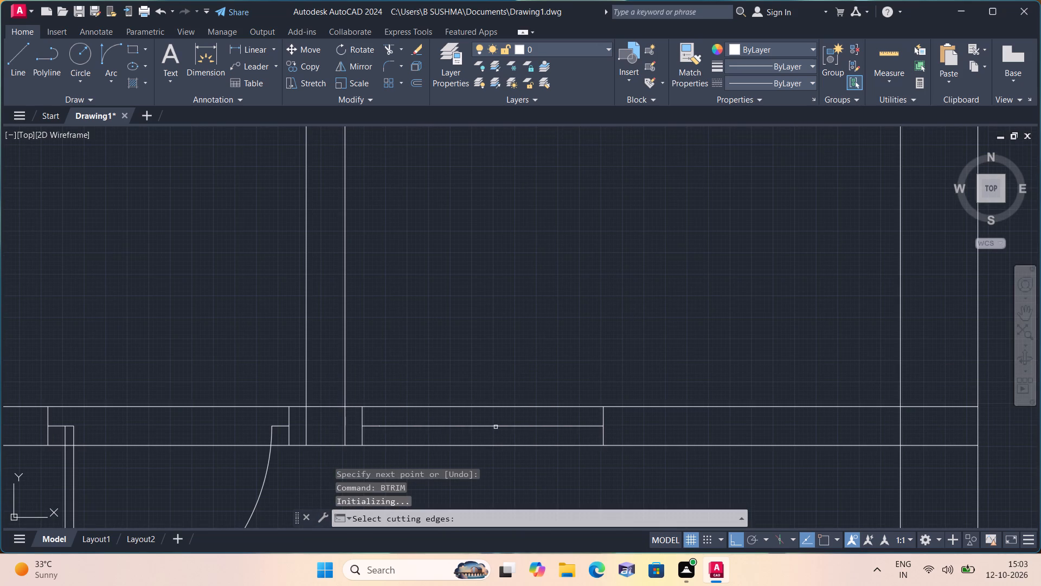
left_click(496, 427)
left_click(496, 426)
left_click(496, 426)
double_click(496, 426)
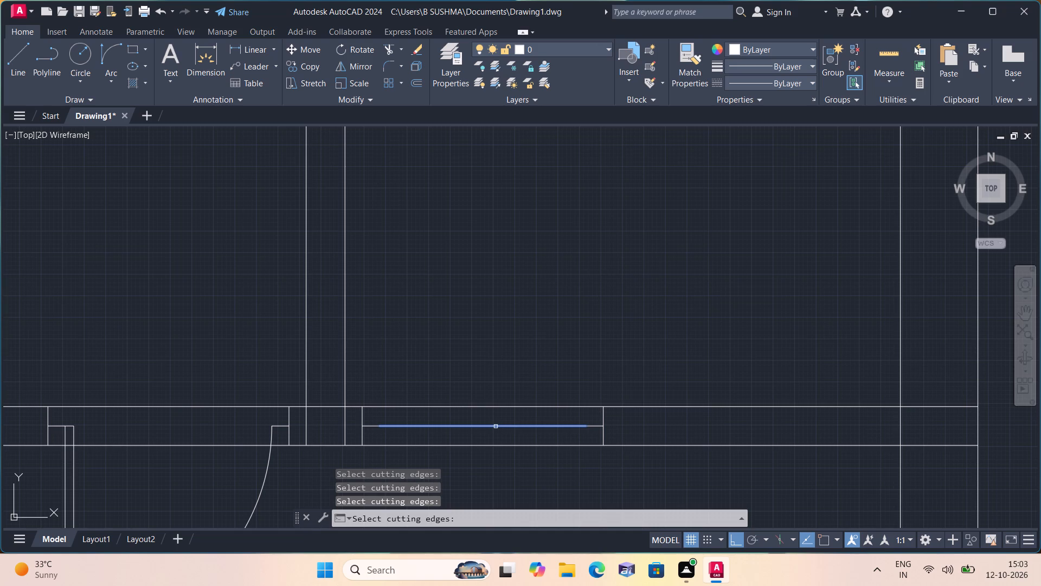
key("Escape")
Delete the 2' middle segment between the two jambs, keeping the 2" stubs at both ends.
left_click(496, 426)
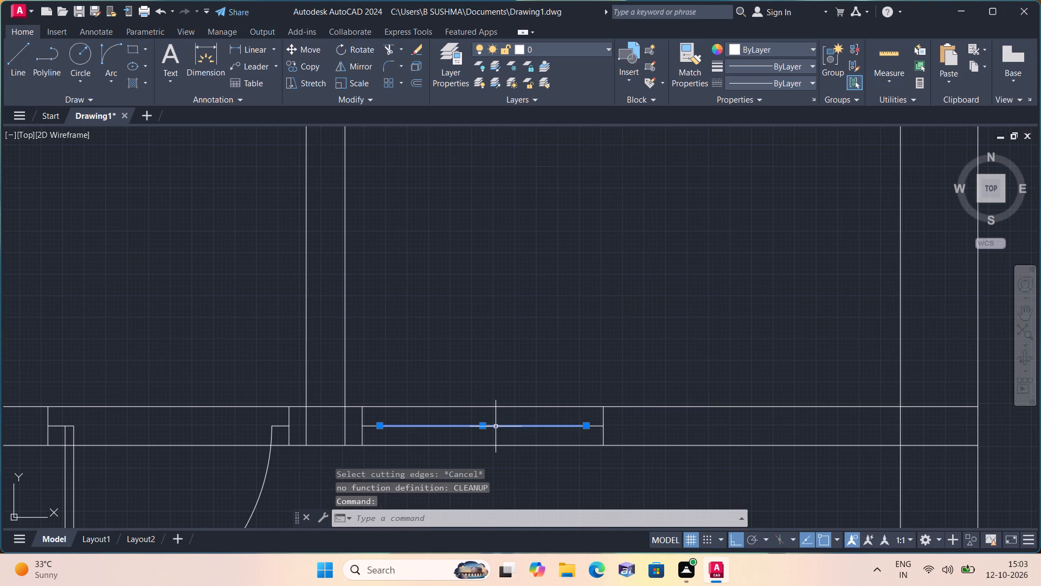
key("Delete")
Draw a 2' door leaf line upward from the inner end of the stub nearest the partition.
key("l")
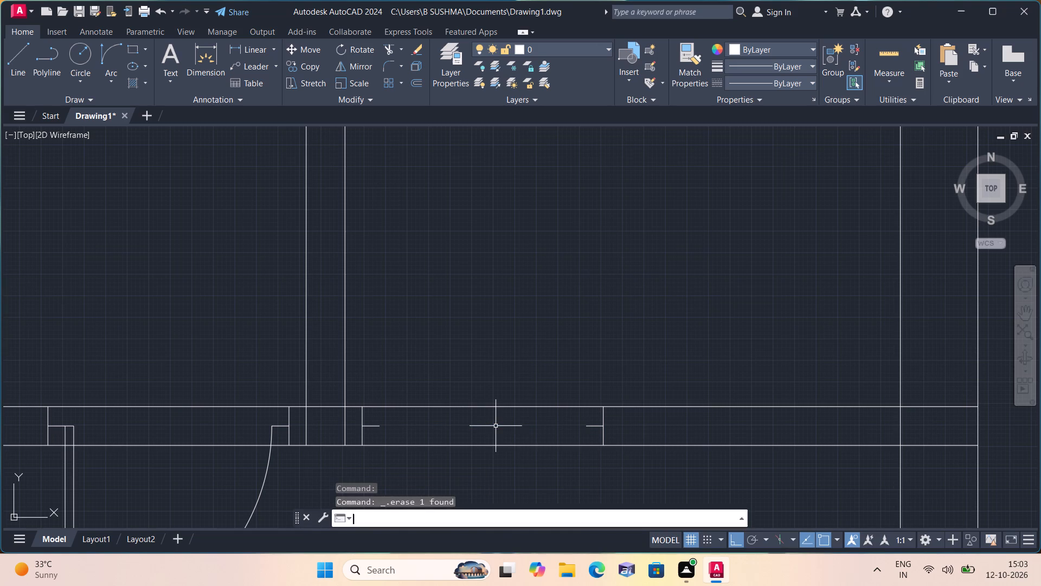
key("space")
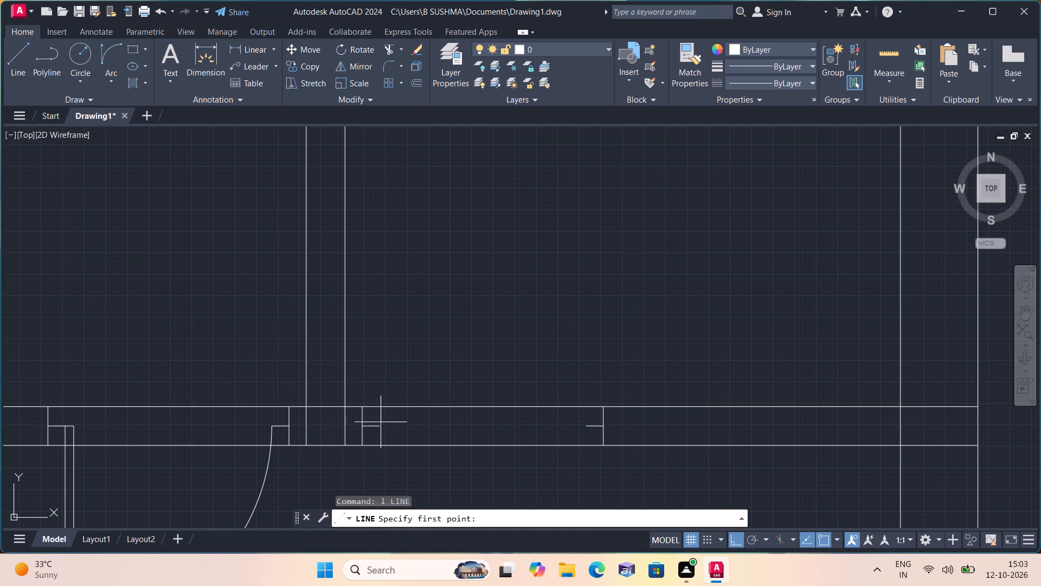
left_click(378, 430)
type("2'")
key("space")
key("Escape")
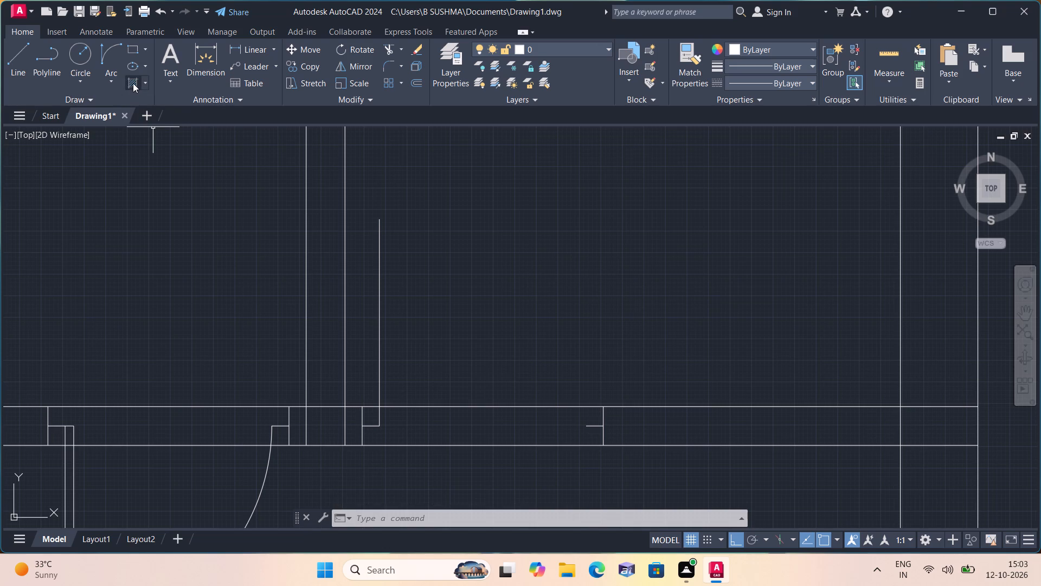
Draw a Start, End, Direction arc from the leaf's top to the far stub's inner end as the door swing.
left_click(113, 77)
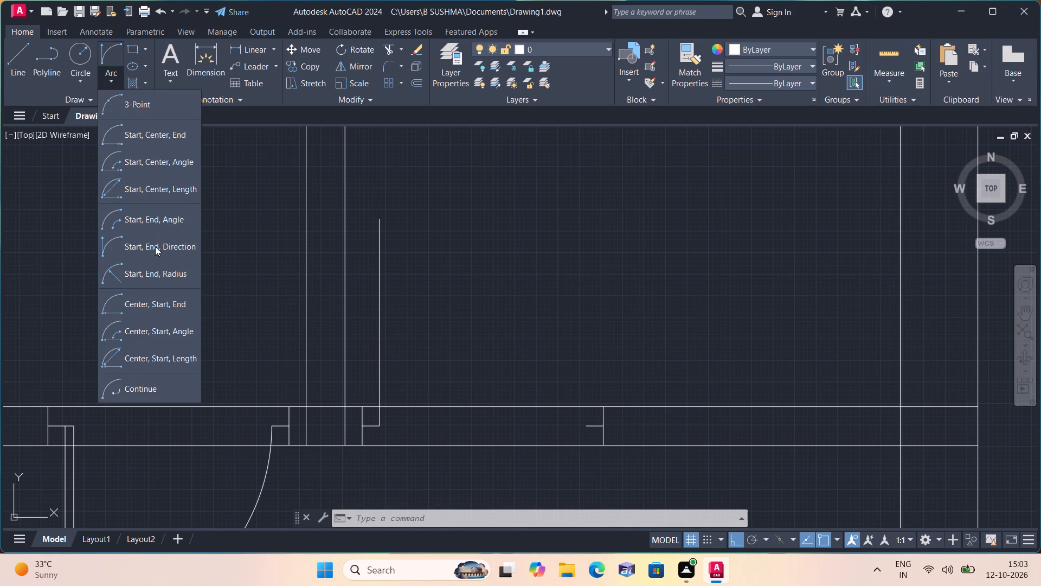
left_click(155, 246)
left_click(381, 217)
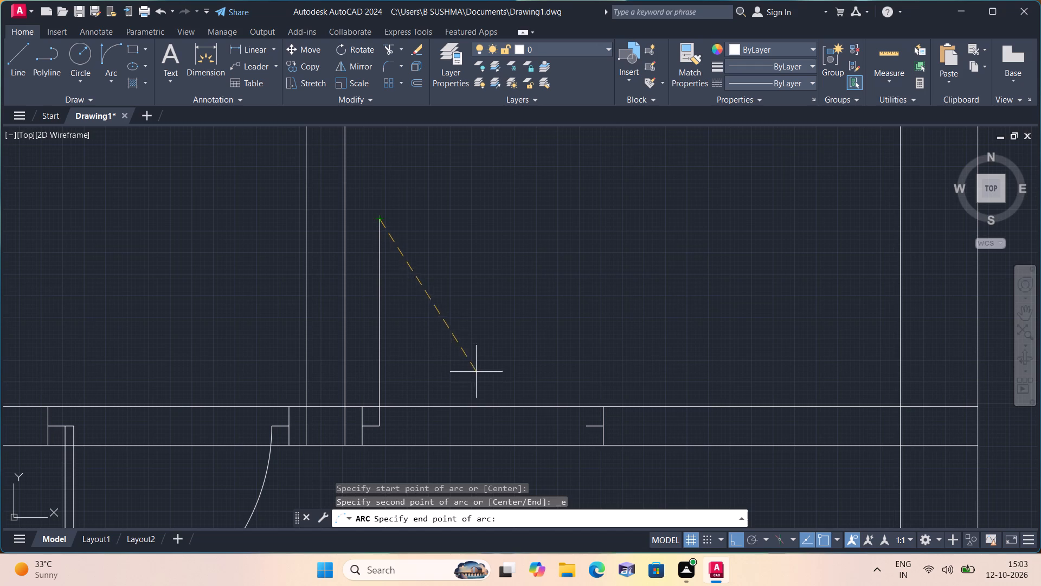
left_click(590, 428)
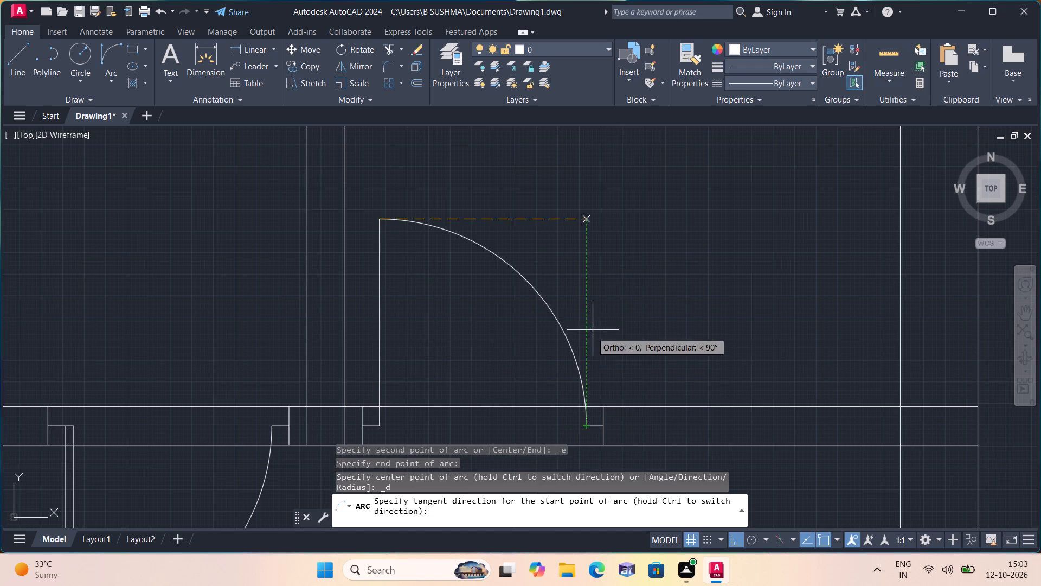
left_click(606, 303)
Offset the door leaf line 1" toward the inside of the swing.
scroll(268, 300, "down", 1)
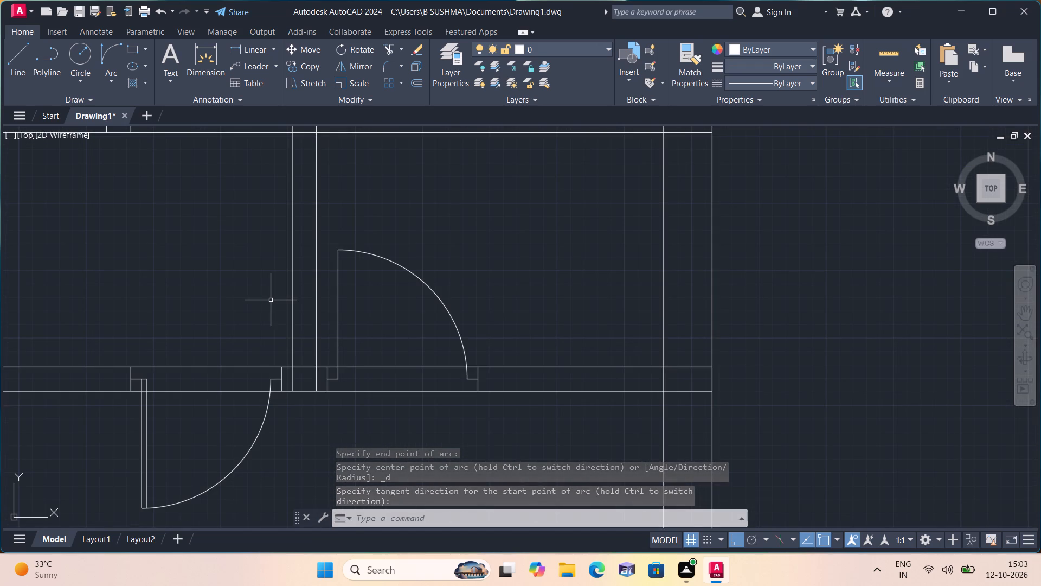
type("off")
key("space")
type("1\"")
key("space")
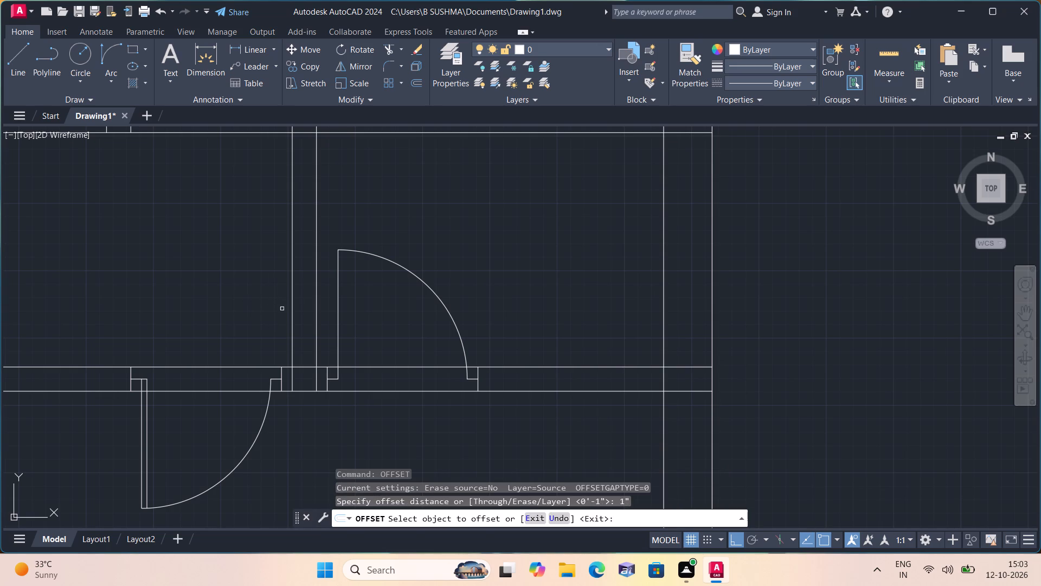
left_click(336, 319)
left_click(381, 336)
key("space")
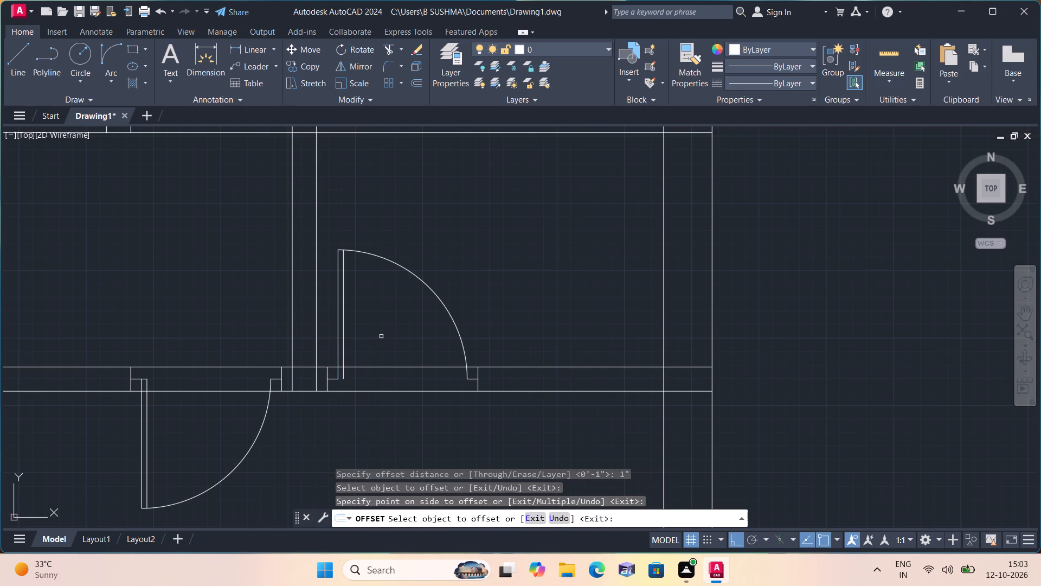
Draw a short line closing the bottom of the door leaf between its two vertical lines.
type("l")
key("space")
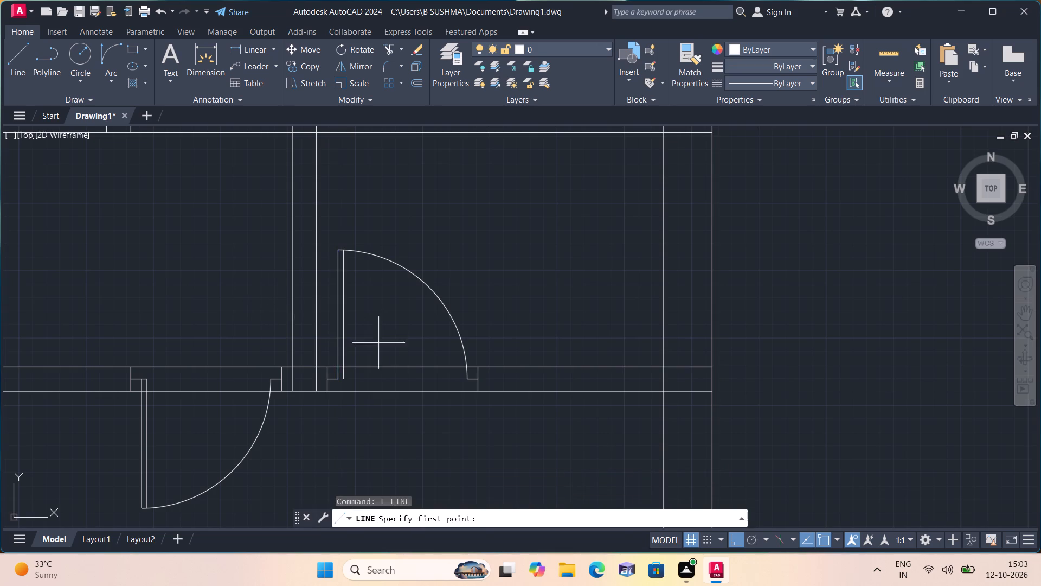
scroll(352, 369, "up", 2)
left_click(317, 398)
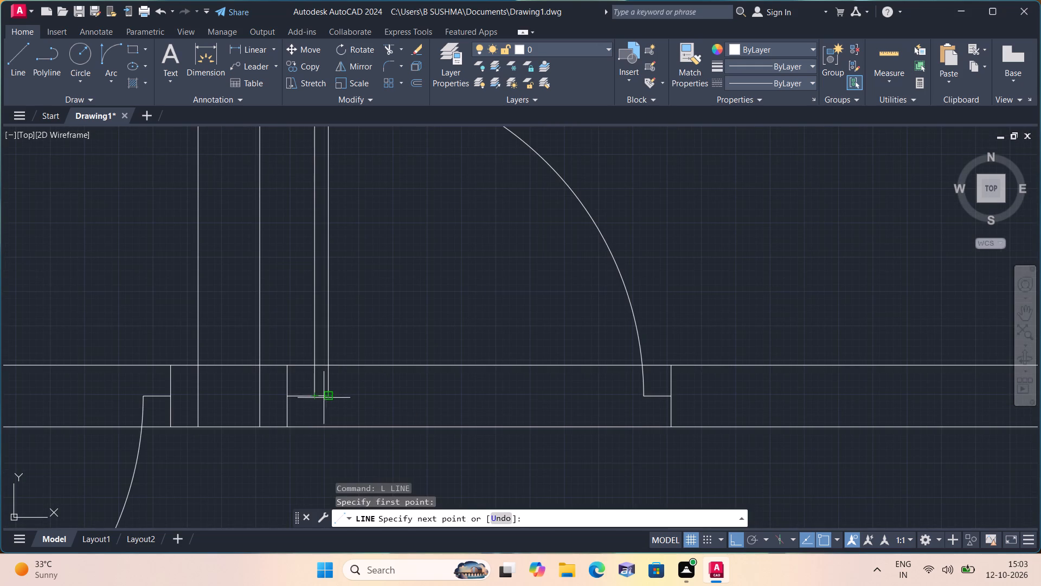
left_click(330, 397)
key("space")
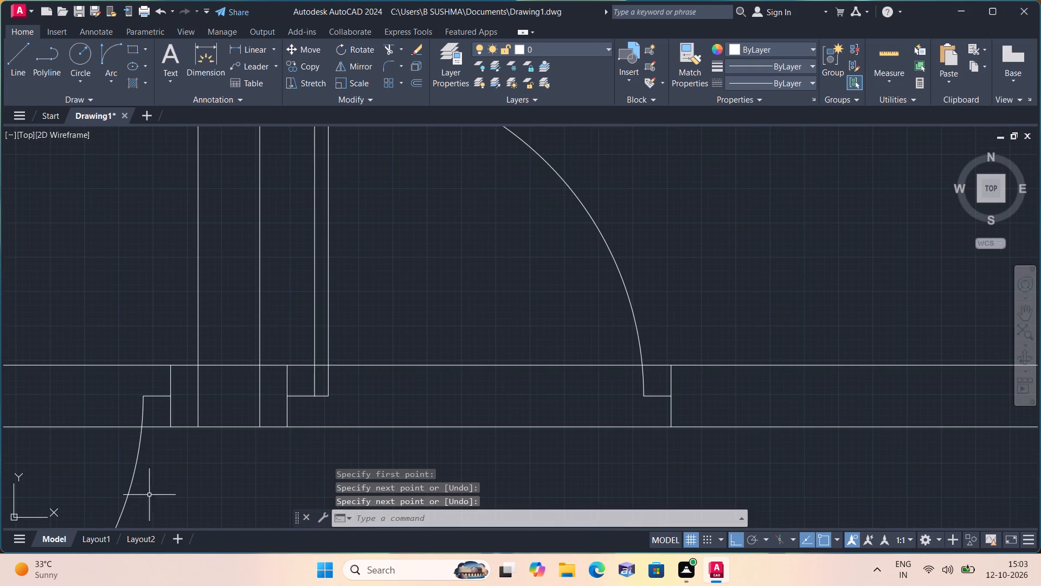
Examine the door layout across the left and right bays of the floor plan.
scroll(139, 487, "down", 2)
middle_click(133, 491)
scroll(133, 491, "down", 1)
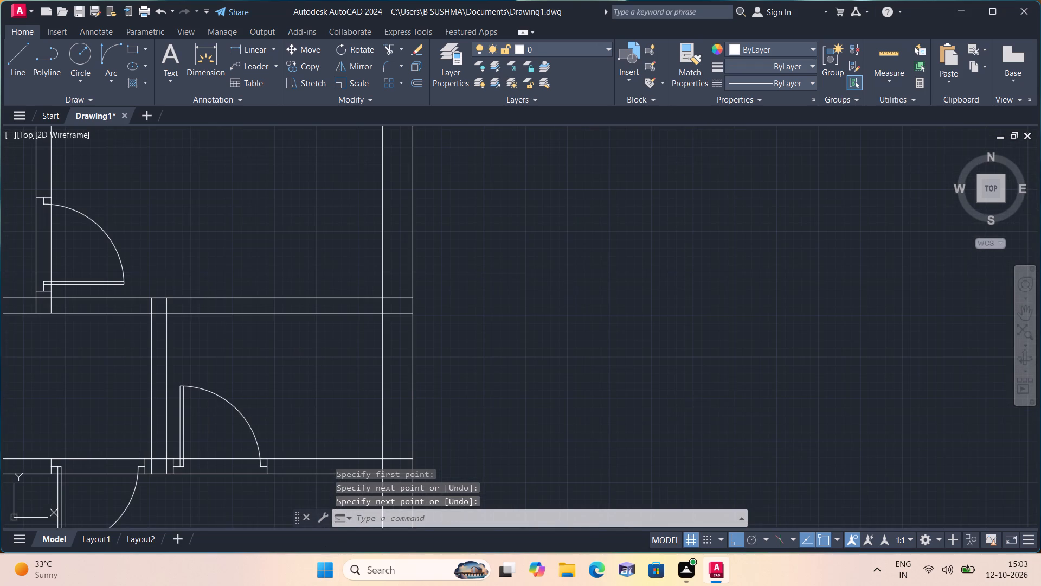
middle_click_drag(136, 494, 261, 474)
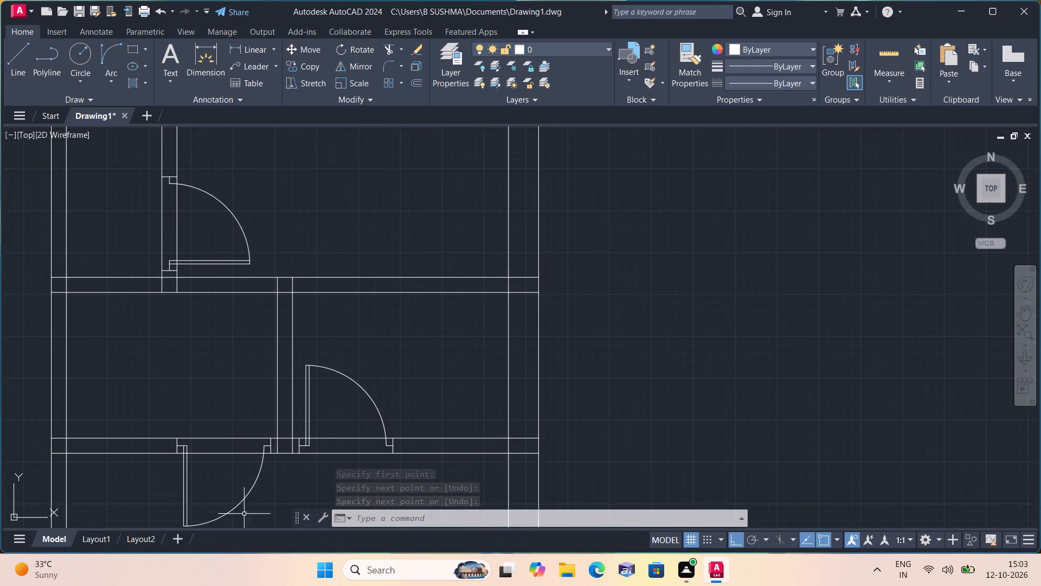
middle_click_drag(227, 520, 264, 466)
scroll(227, 518, "down", 1)
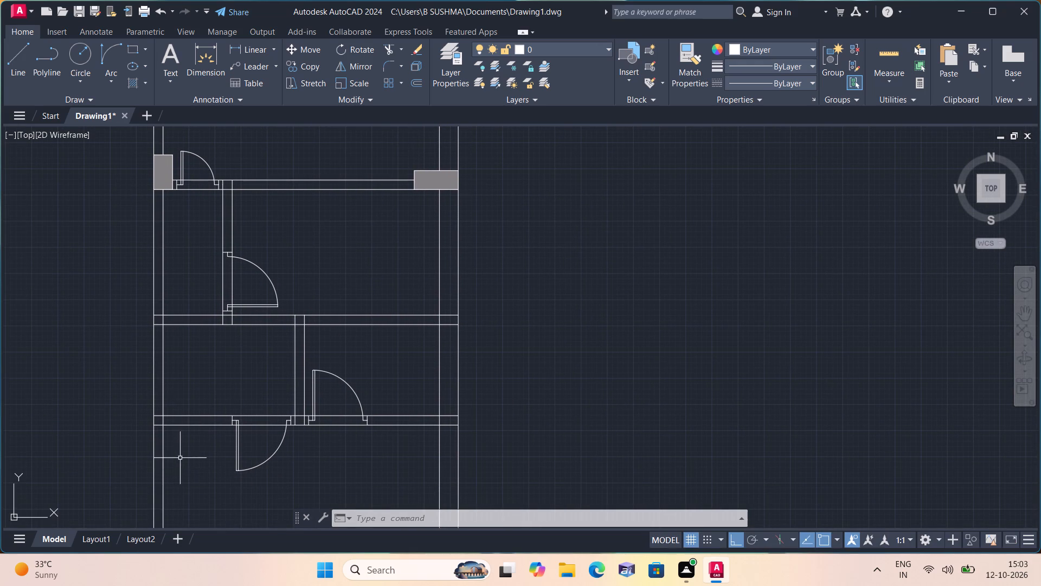
middle_click_drag(179, 458, 393, 418)
scroll(376, 356, "down", 1)
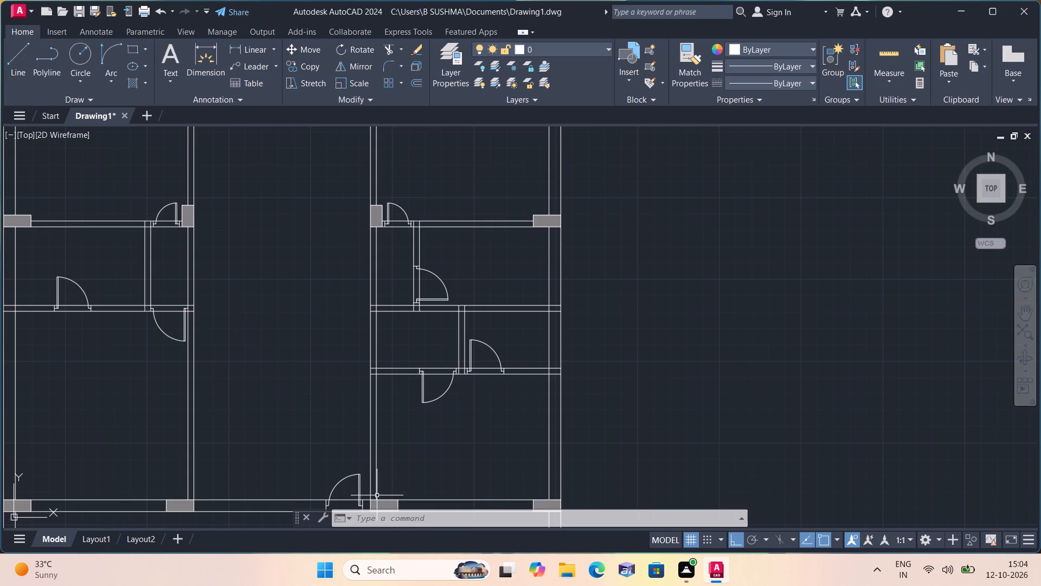
scroll(387, 470, "down", 1)
scroll(372, 443, "up", 1)
middle_click_drag(365, 447, 396, 427)
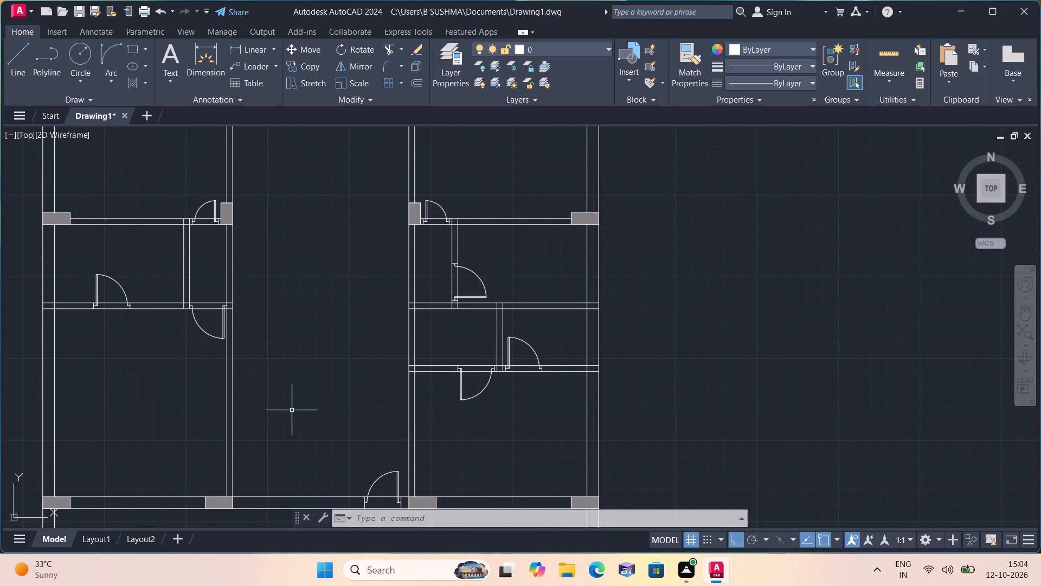
Draw a 3" line leftward along the lower corridor wall's bottom face from the lower-left corner of the column below the existing door.
middle_click_drag(291, 410, 464, 253)
left_click(464, 253)
type("l")
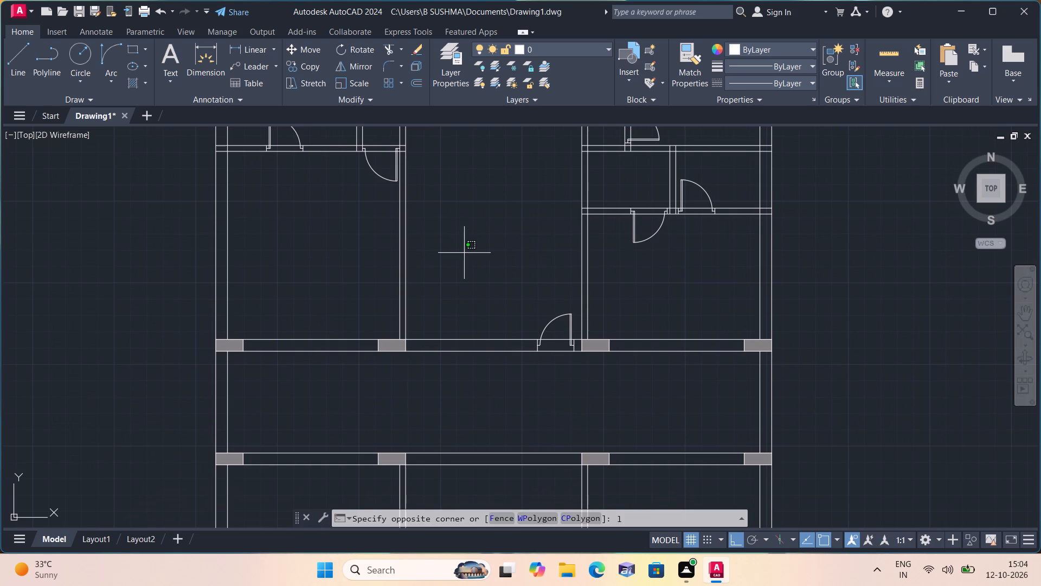
key("space")
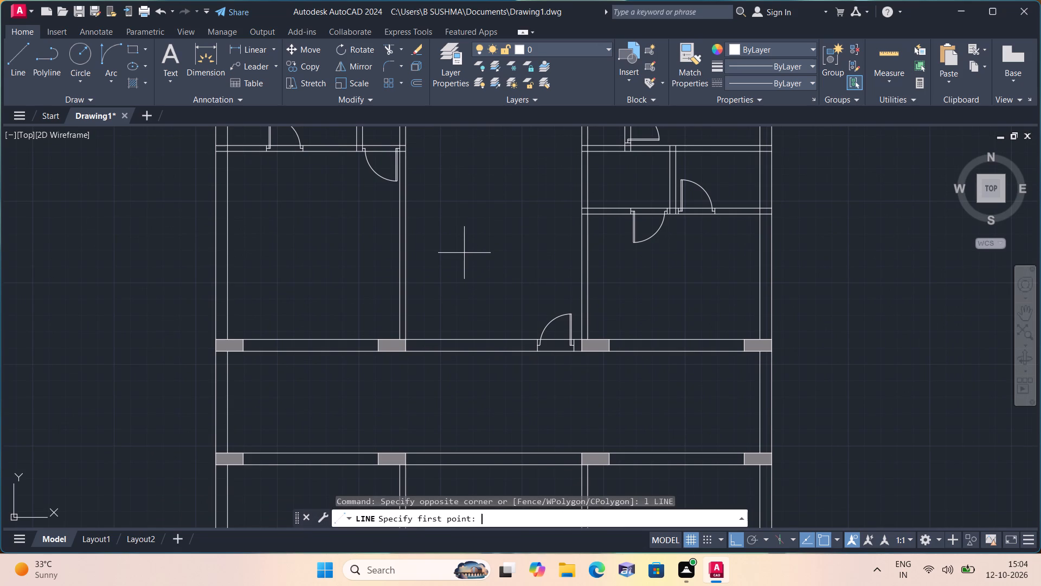
left_click(583, 468)
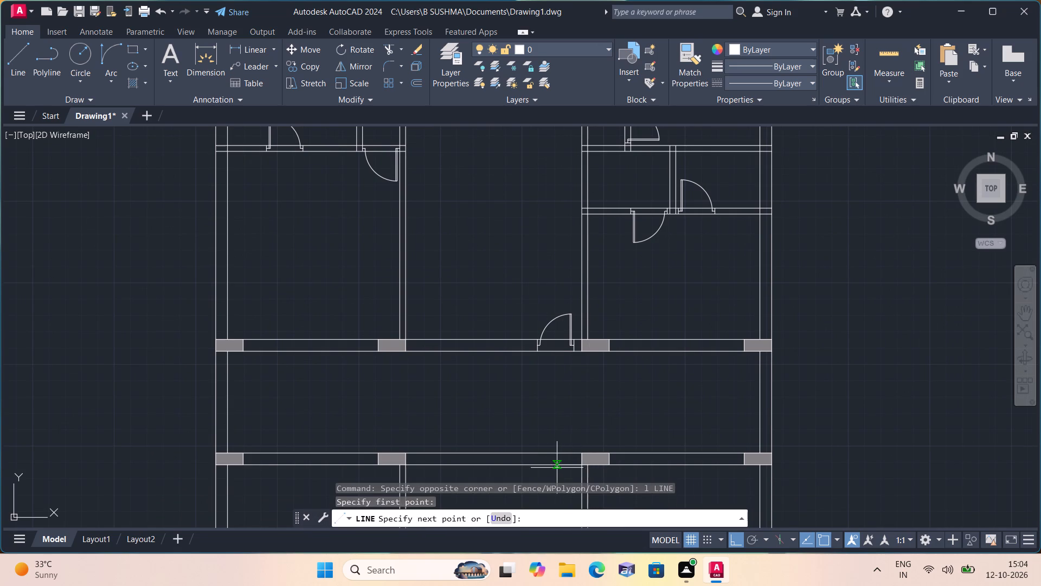
scroll(557, 468, "up", 3)
type("3\"")
key("space")
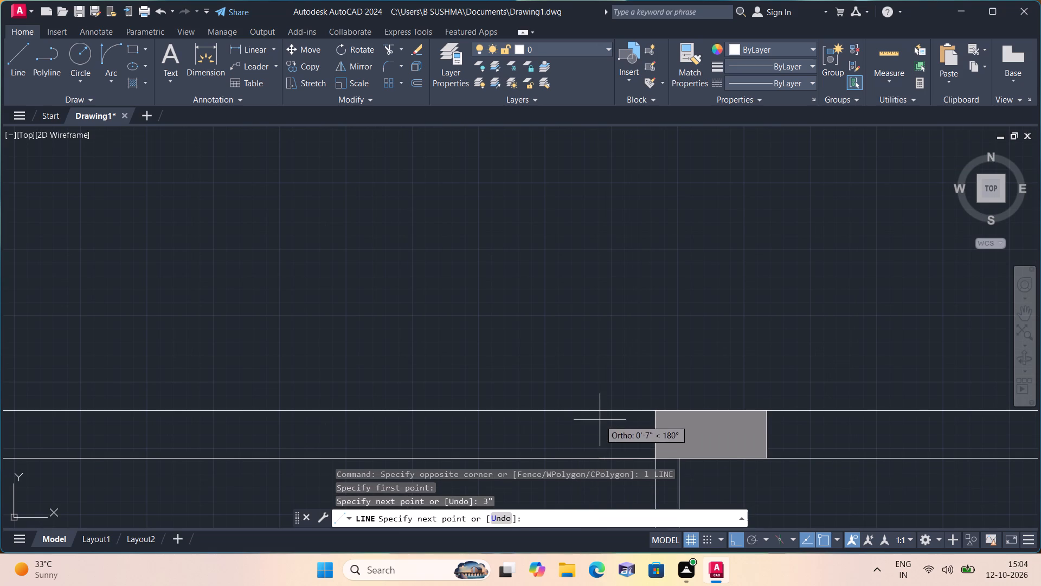
Continue the line another 3" leftward and up across the lower corridor wall to its upper face as a jamb line.
middle_click_drag(599, 419, 634, 292)
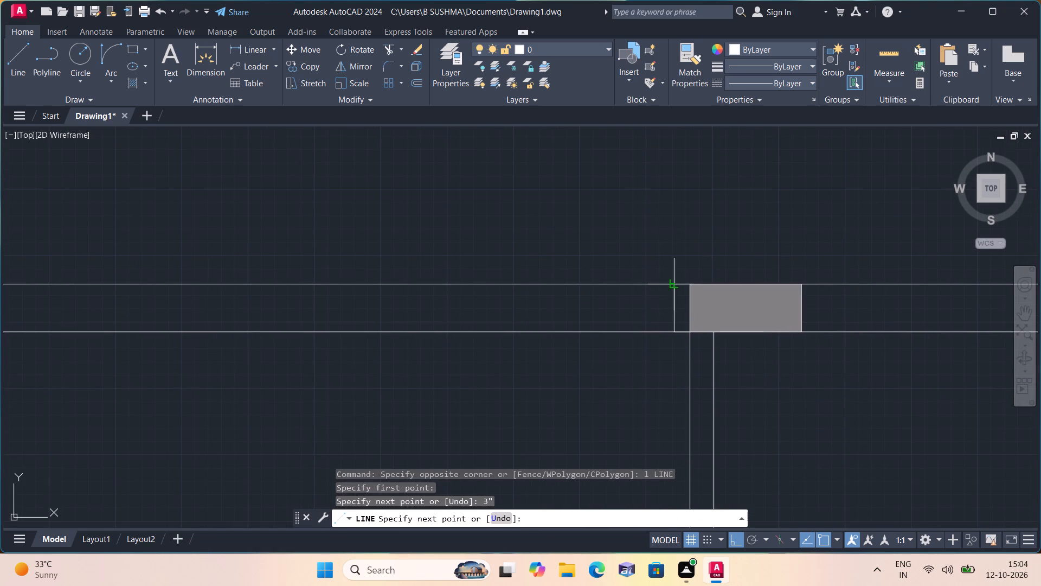
scroll(635, 289, "down", 2)
middle_click_drag(628, 299, 610, 422)
middle_click_drag(610, 422, 621, 381)
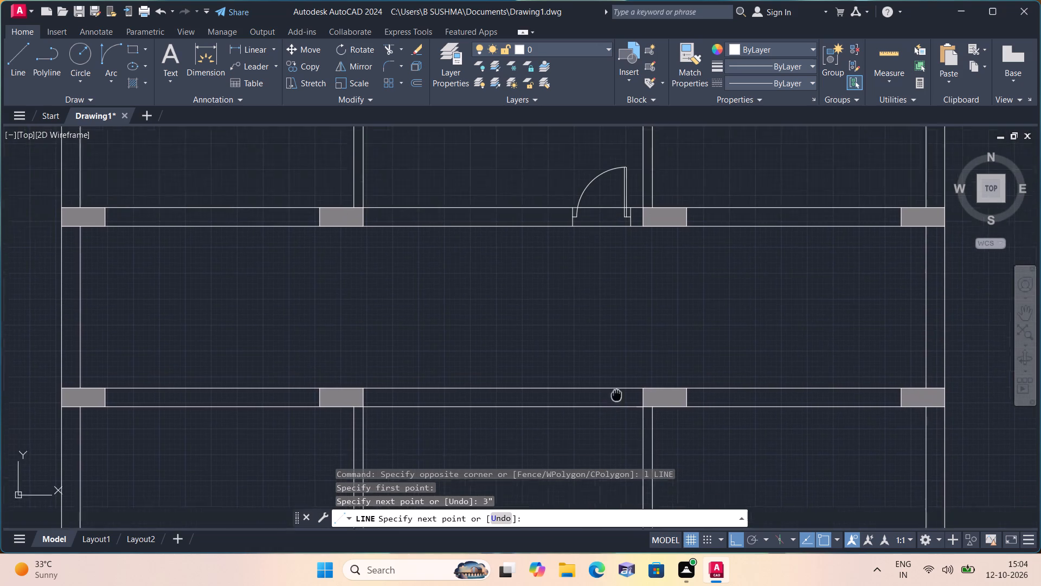
middle_click_drag(621, 381, 664, 315)
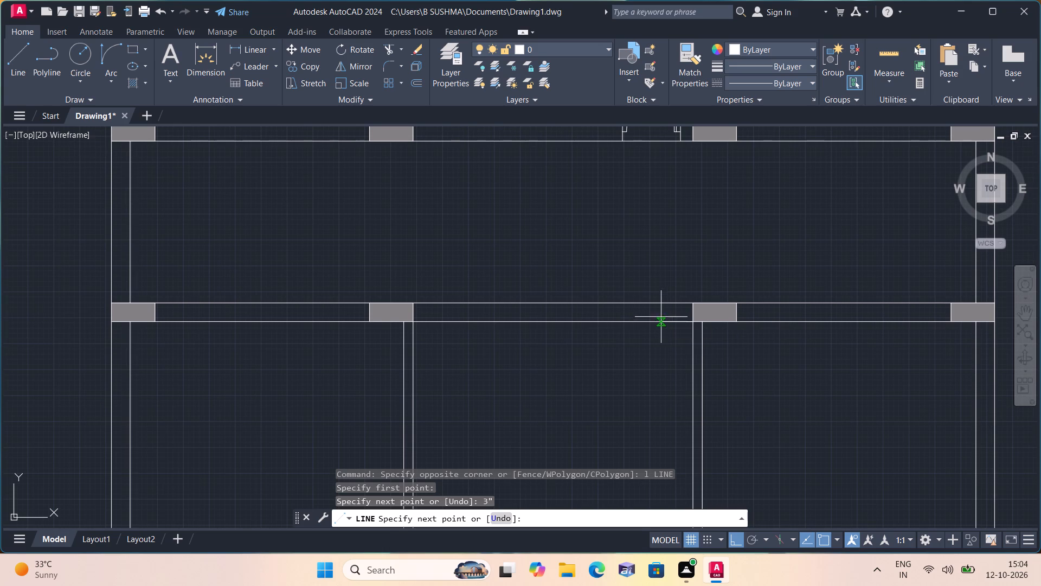
type("3\"")
key("space")
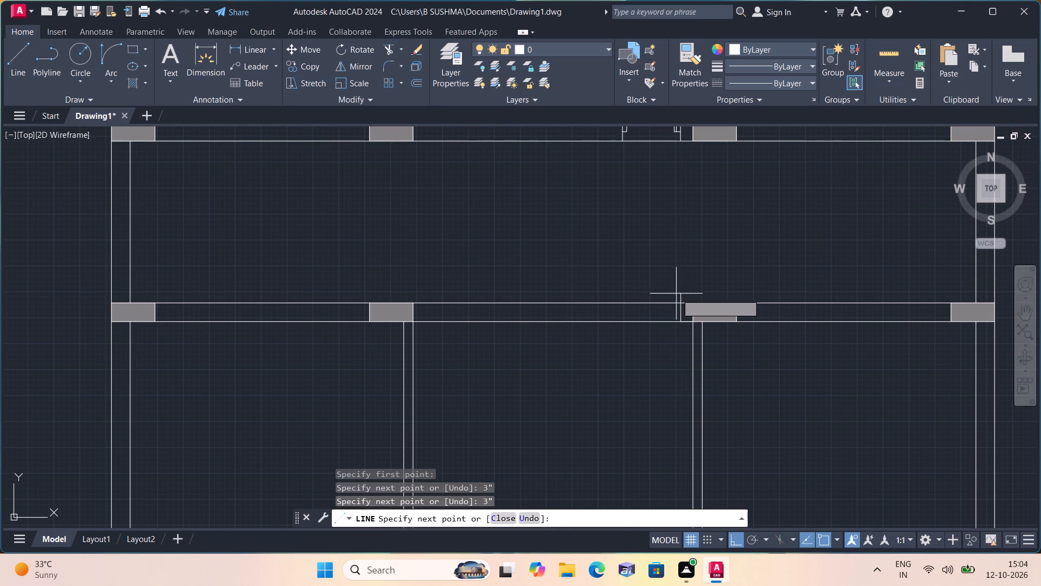
left_click_drag(680, 300, 685, 300)
key("space")
scroll(685, 309, "up", 1)
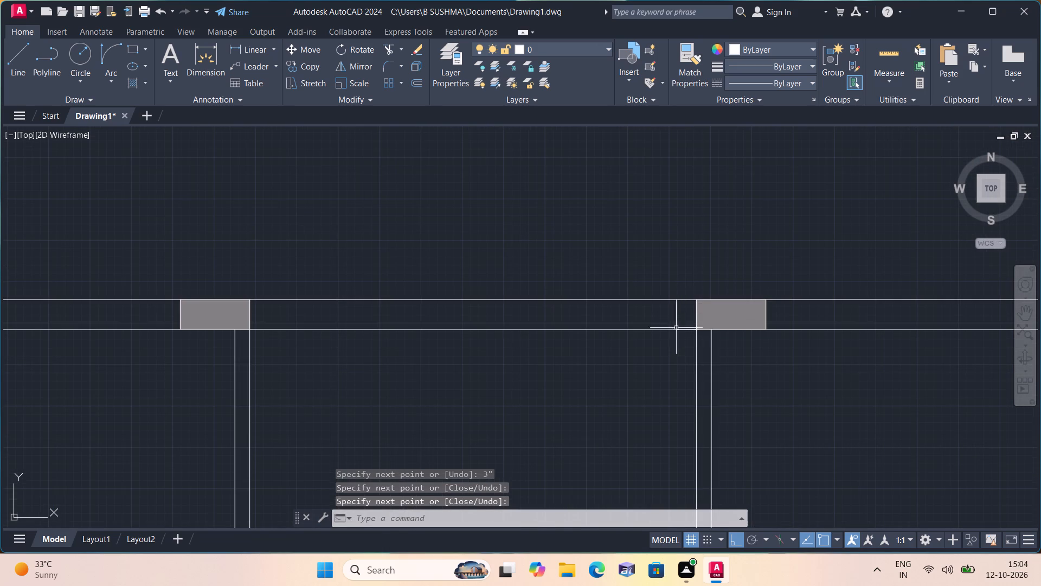
Erase the two 3" construction lines along the lower corridor wall's bottom face beside the column.
left_click(679, 330)
scroll(701, 335, "up", 3)
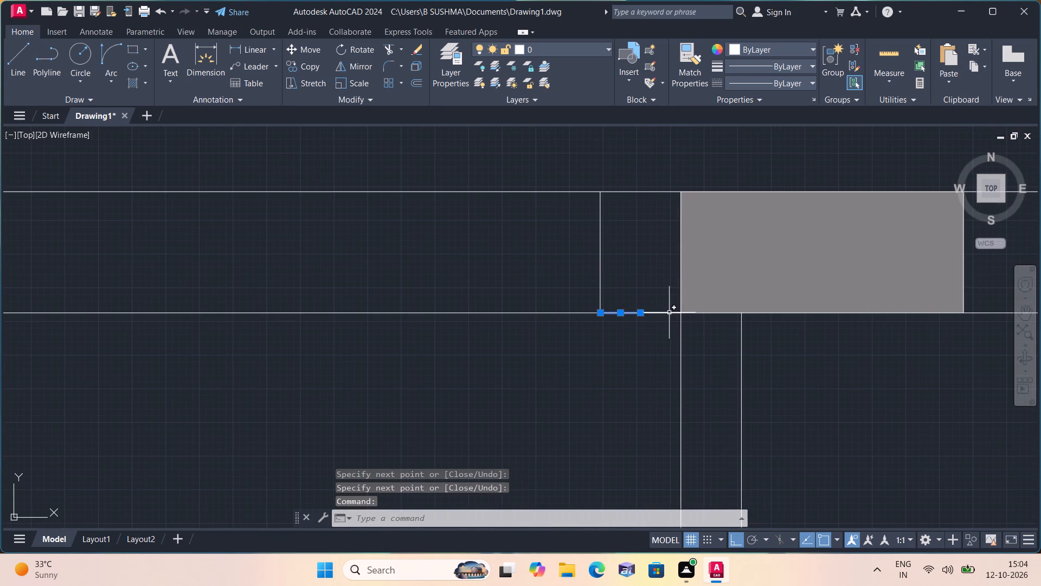
left_click(669, 311)
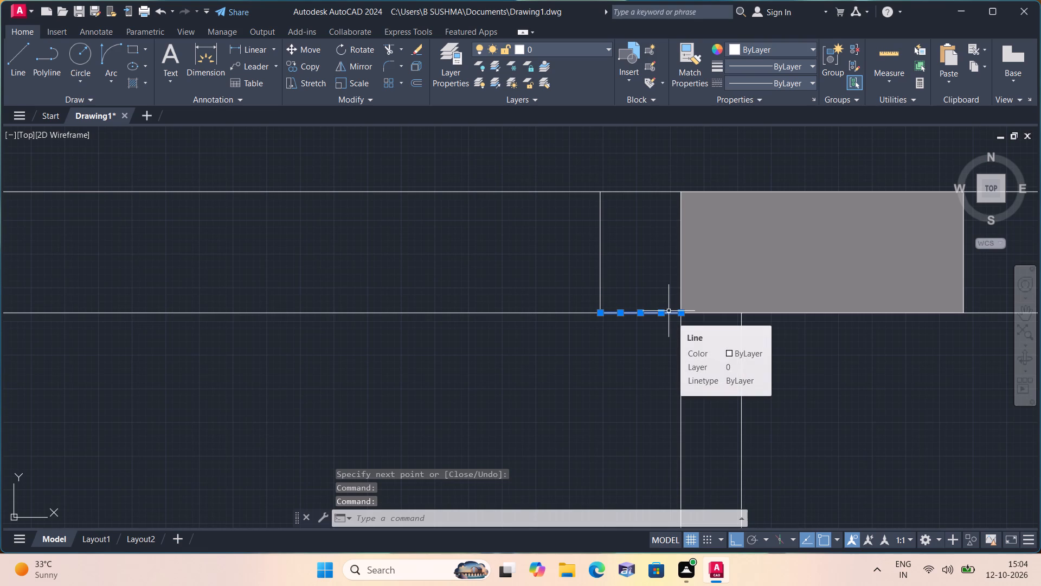
key("Delete")
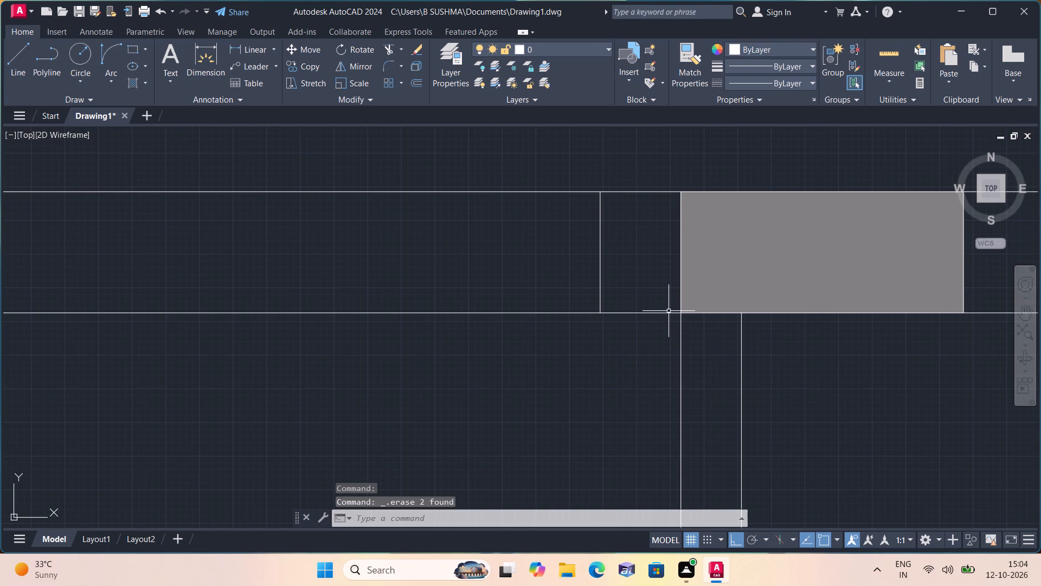
Draw a 2" line leftward from the midpoint of the jamb line beside the column in the lower corridor wall.
key("l")
key("space")
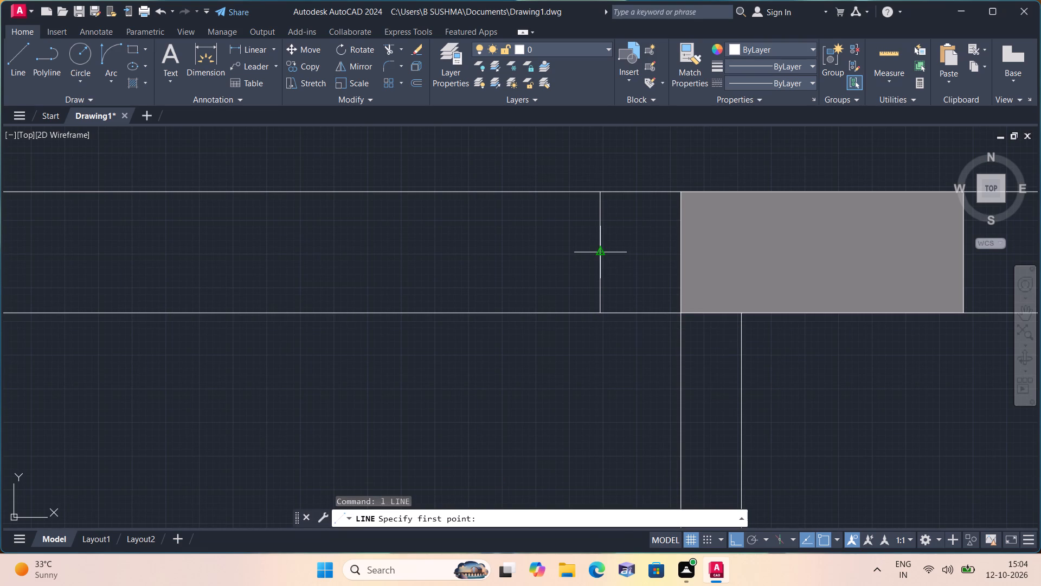
left_click(601, 253)
type("2\"")
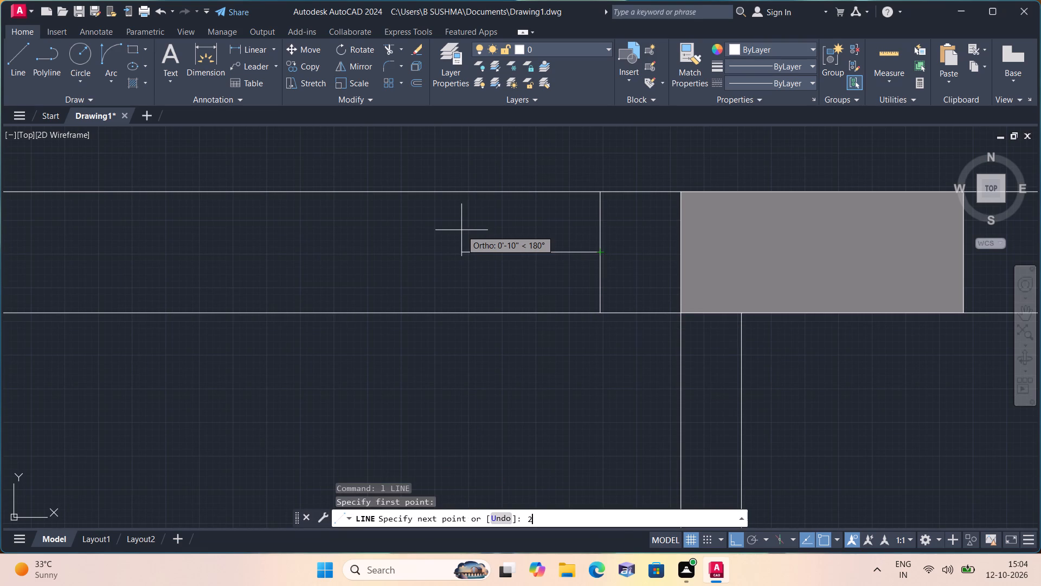
key("space")
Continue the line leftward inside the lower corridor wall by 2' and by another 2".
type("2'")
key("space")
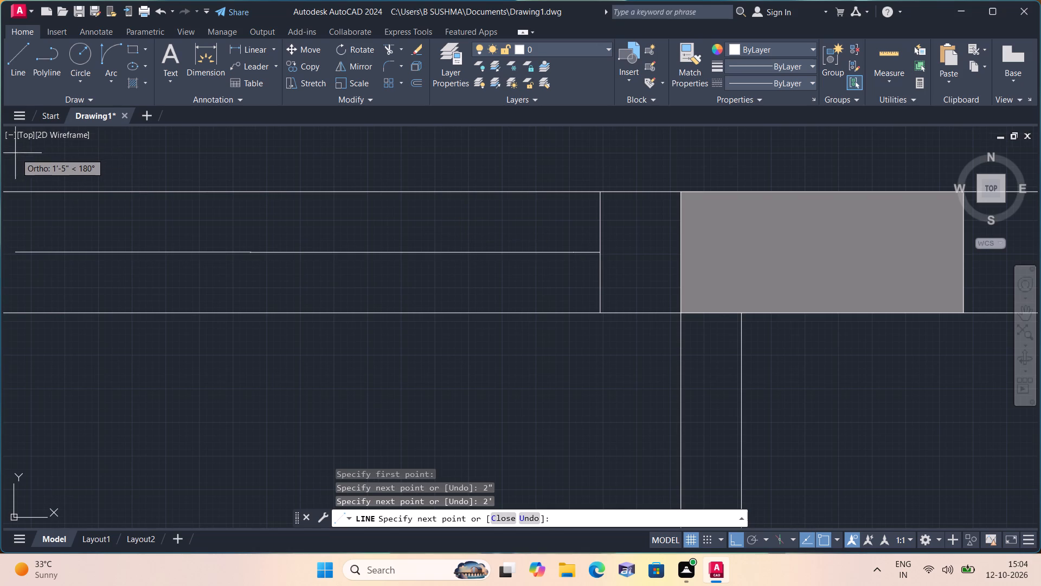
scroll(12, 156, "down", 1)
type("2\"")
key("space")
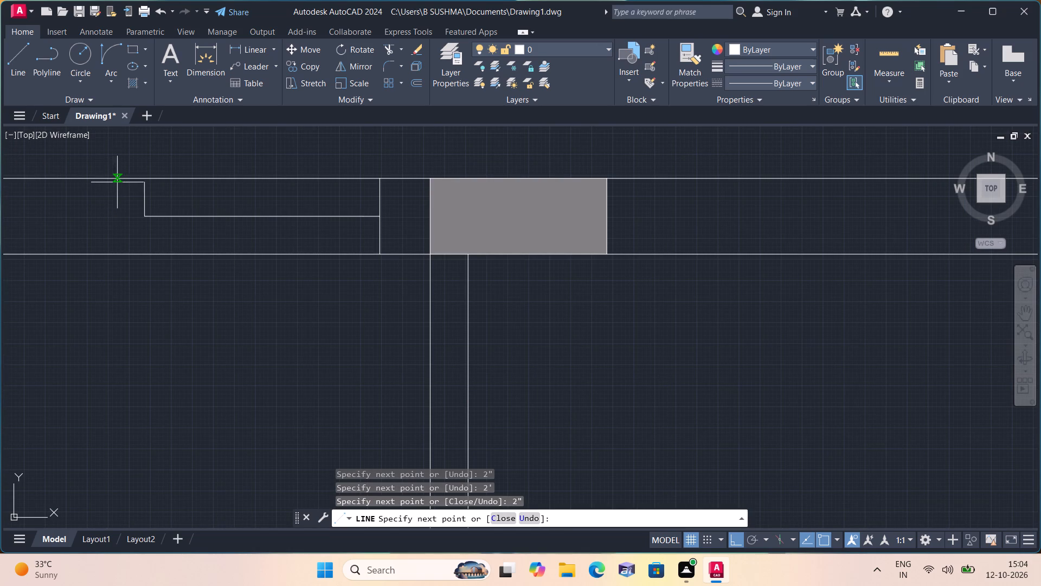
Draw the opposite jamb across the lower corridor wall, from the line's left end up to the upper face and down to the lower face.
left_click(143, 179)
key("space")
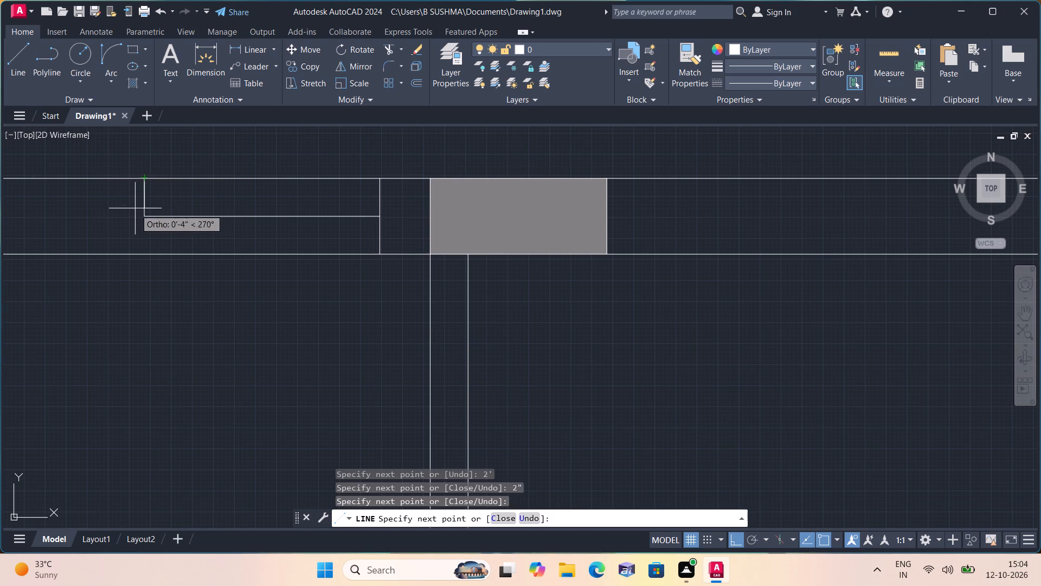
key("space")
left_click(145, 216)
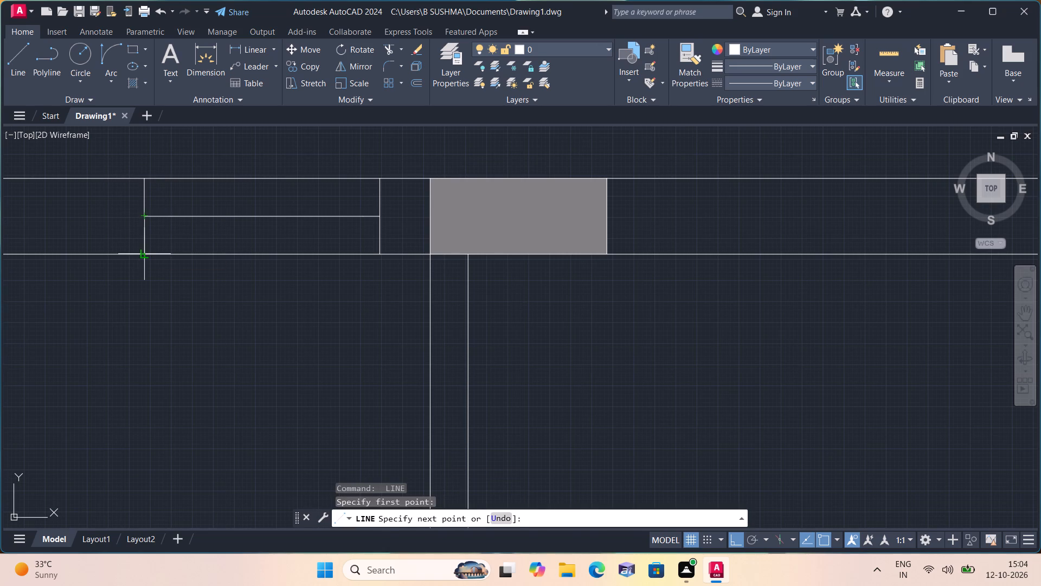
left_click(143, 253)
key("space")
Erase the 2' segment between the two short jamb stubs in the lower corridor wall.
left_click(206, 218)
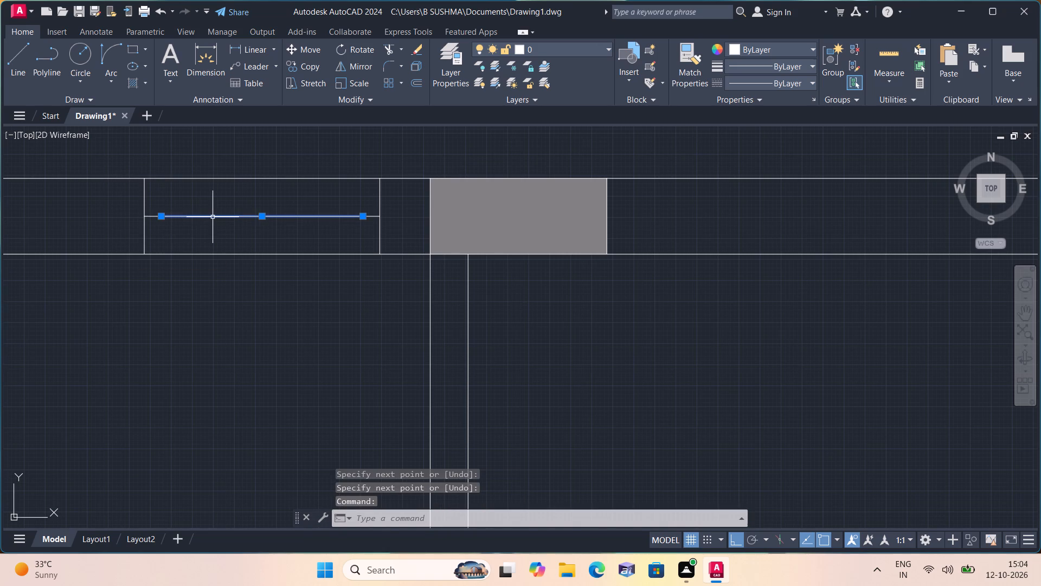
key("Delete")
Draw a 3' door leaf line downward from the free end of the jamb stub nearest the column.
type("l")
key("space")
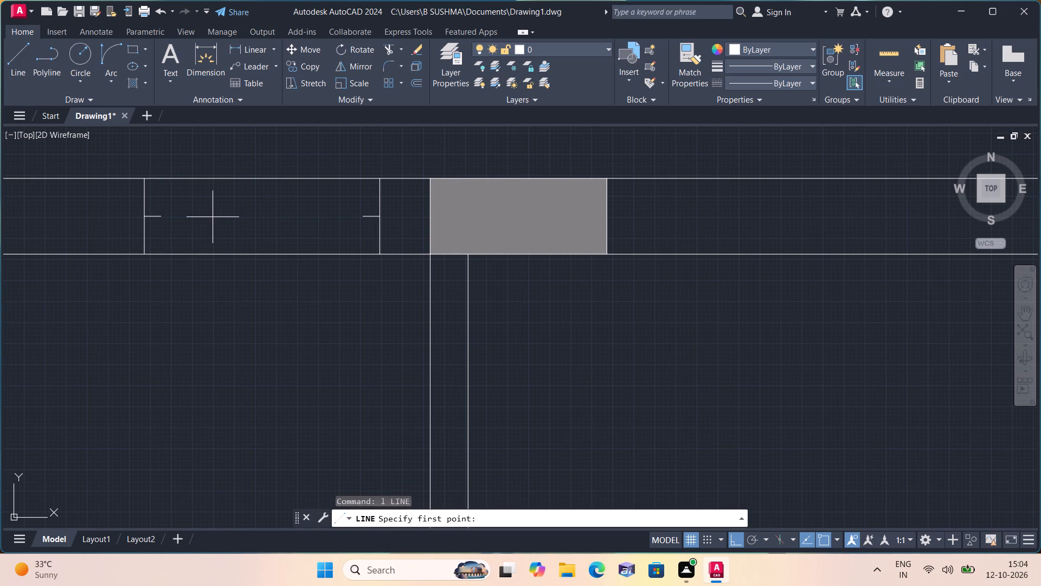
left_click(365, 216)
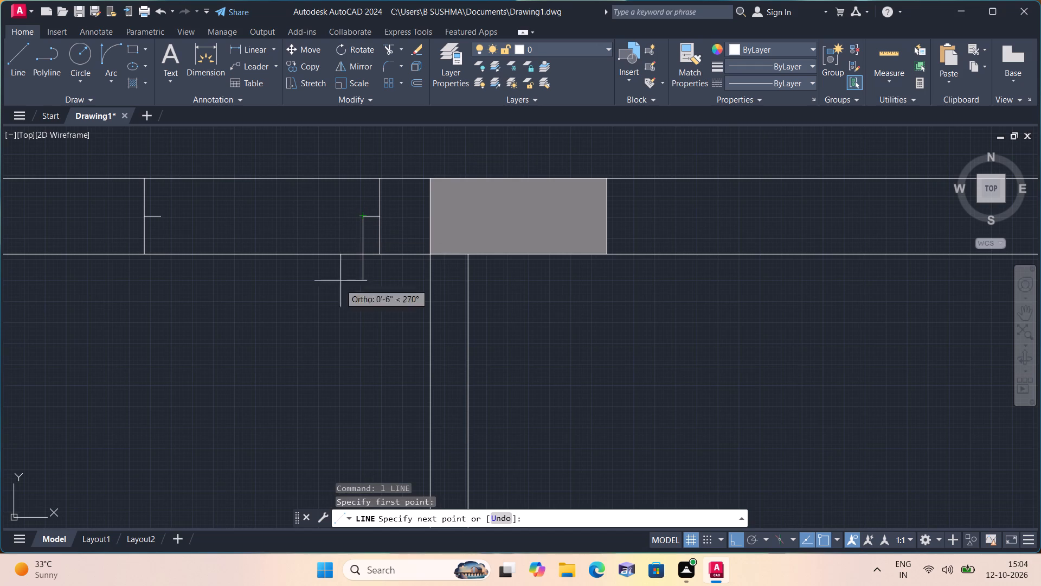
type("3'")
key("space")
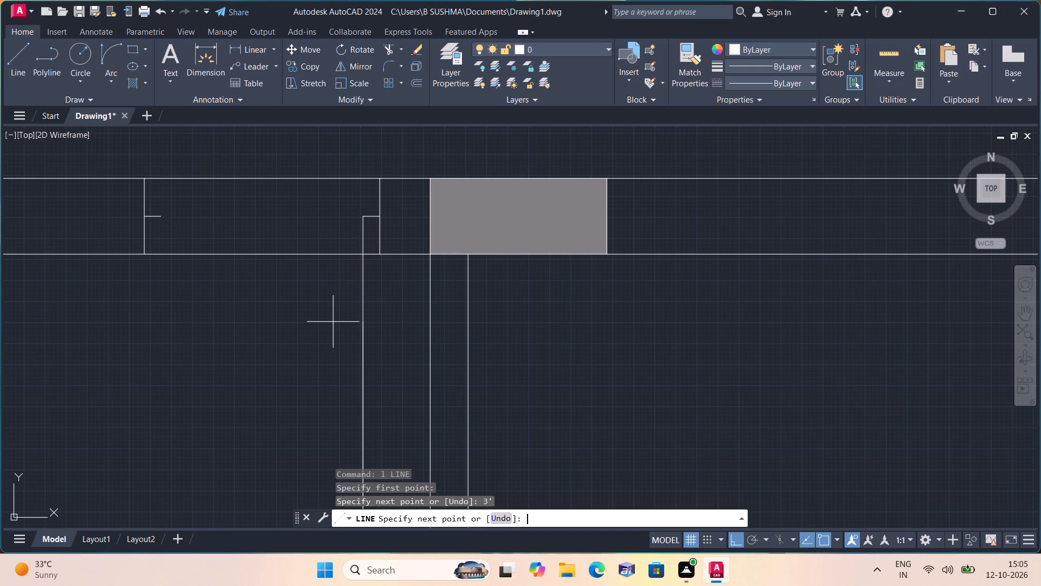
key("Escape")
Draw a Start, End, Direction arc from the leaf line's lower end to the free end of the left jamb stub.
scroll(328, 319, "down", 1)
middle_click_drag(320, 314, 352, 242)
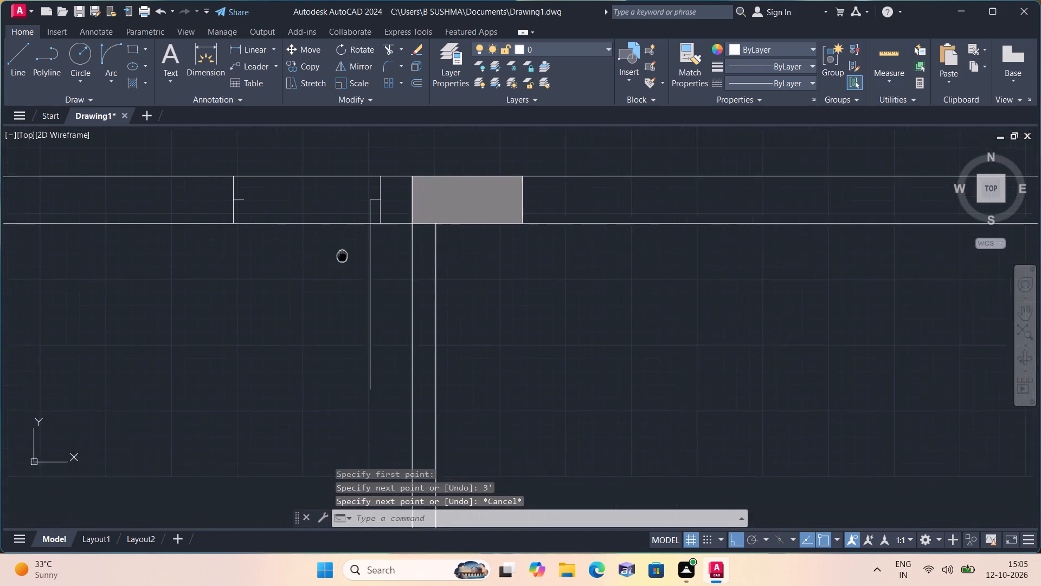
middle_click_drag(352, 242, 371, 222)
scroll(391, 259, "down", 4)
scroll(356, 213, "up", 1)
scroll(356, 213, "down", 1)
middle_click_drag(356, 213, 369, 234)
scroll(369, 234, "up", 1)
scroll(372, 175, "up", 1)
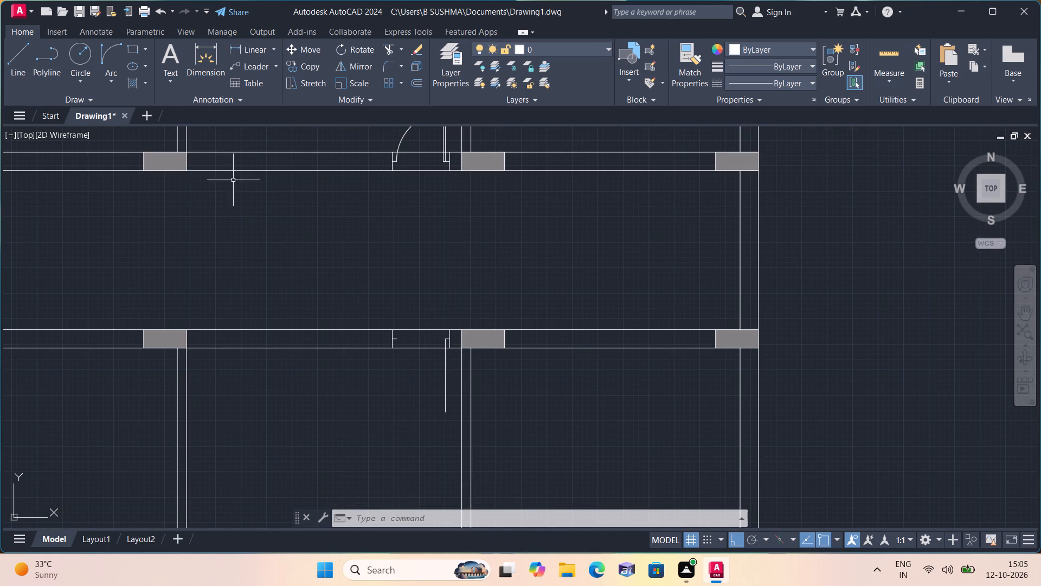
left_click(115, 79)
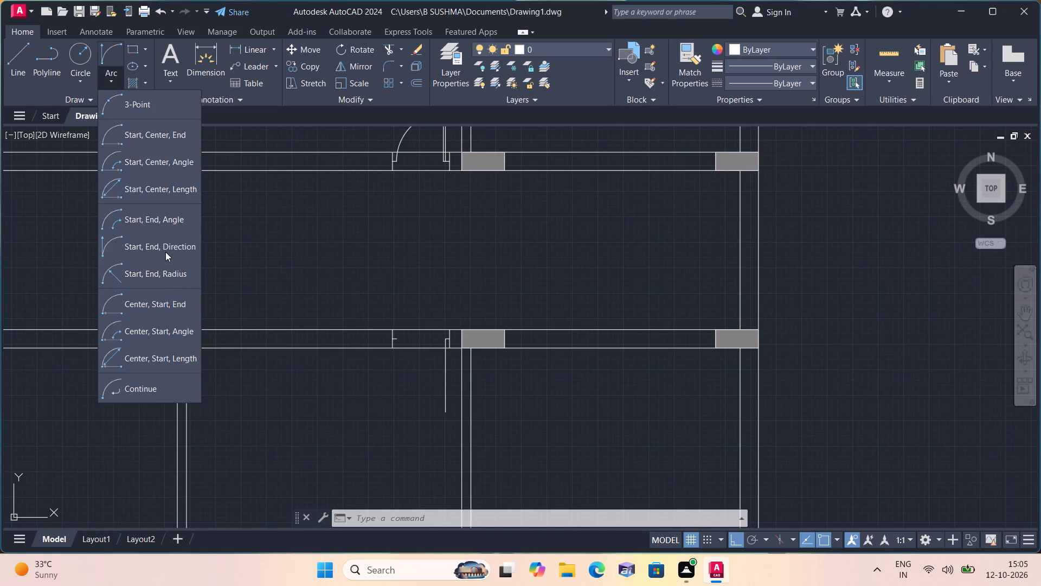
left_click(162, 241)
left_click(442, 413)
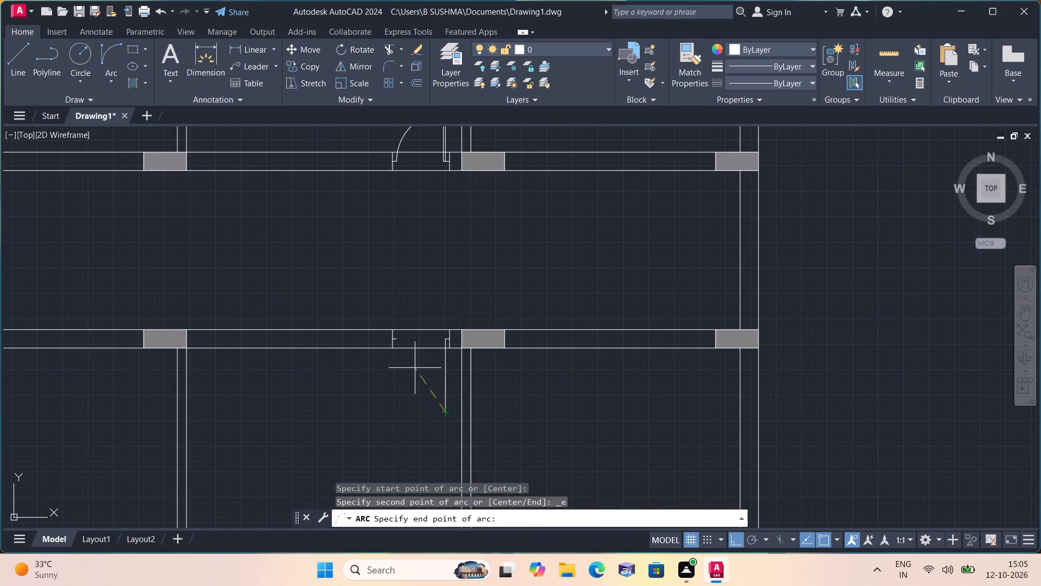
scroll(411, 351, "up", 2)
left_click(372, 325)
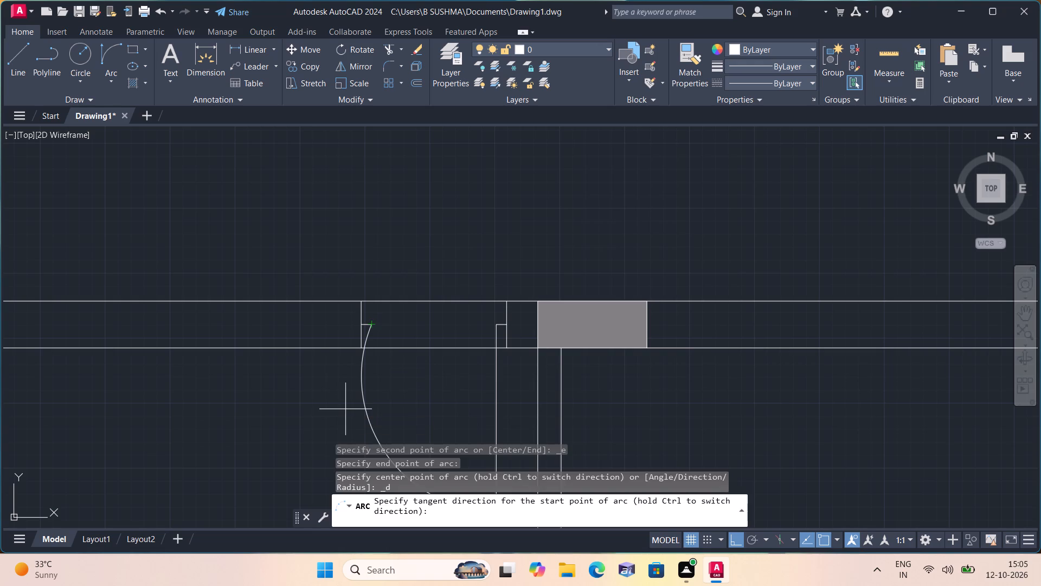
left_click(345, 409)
Measure the upper corridor door's clear width from the left jamb stub to the leaf's inner line.
middle_click_drag(345, 409, 400, 379)
scroll(399, 378, "down", 3)
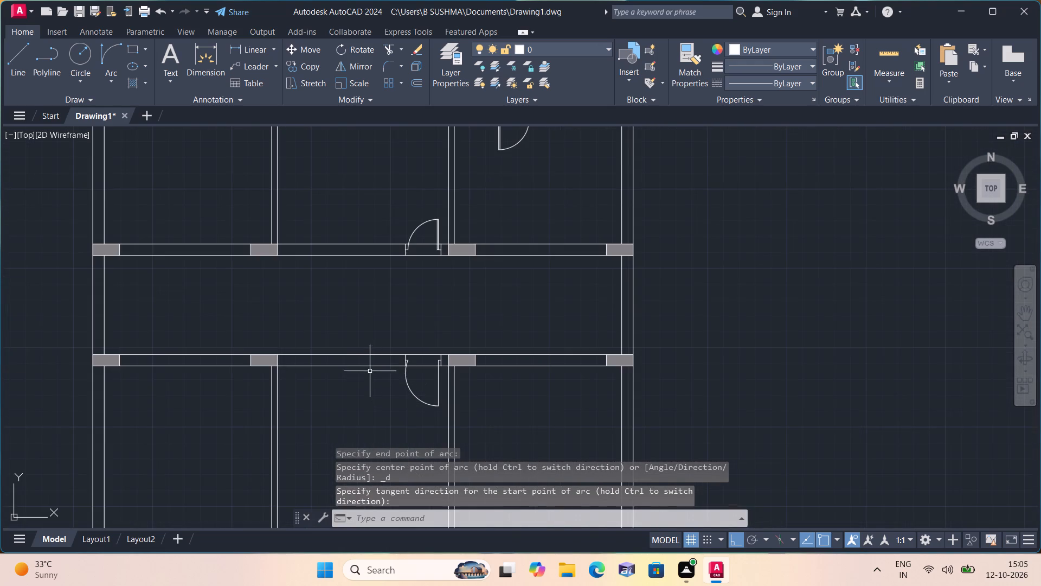
scroll(374, 356, "up", 2)
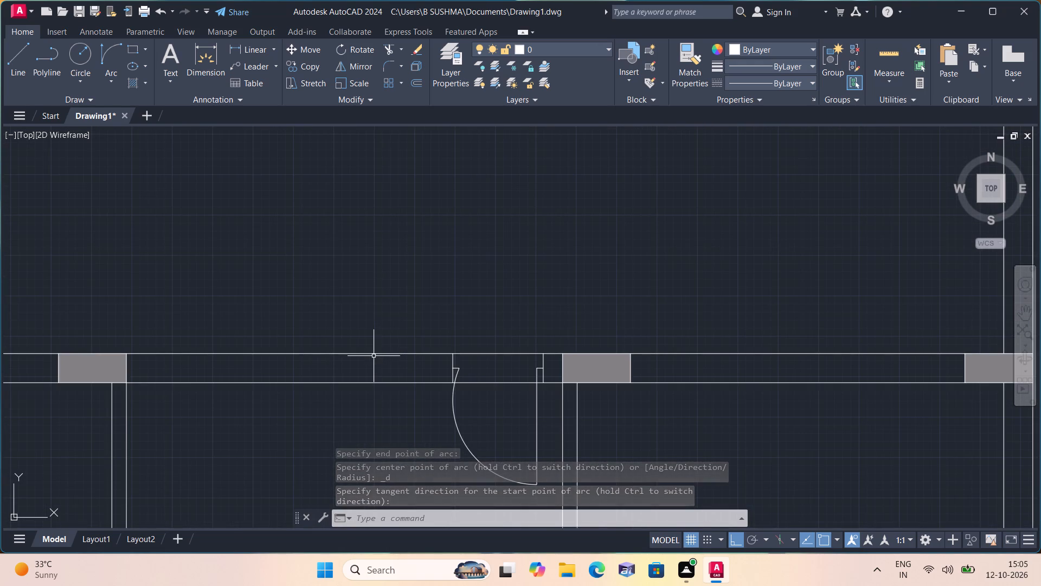
scroll(374, 356, "down", 2)
middle_click_drag(374, 340, 381, 384)
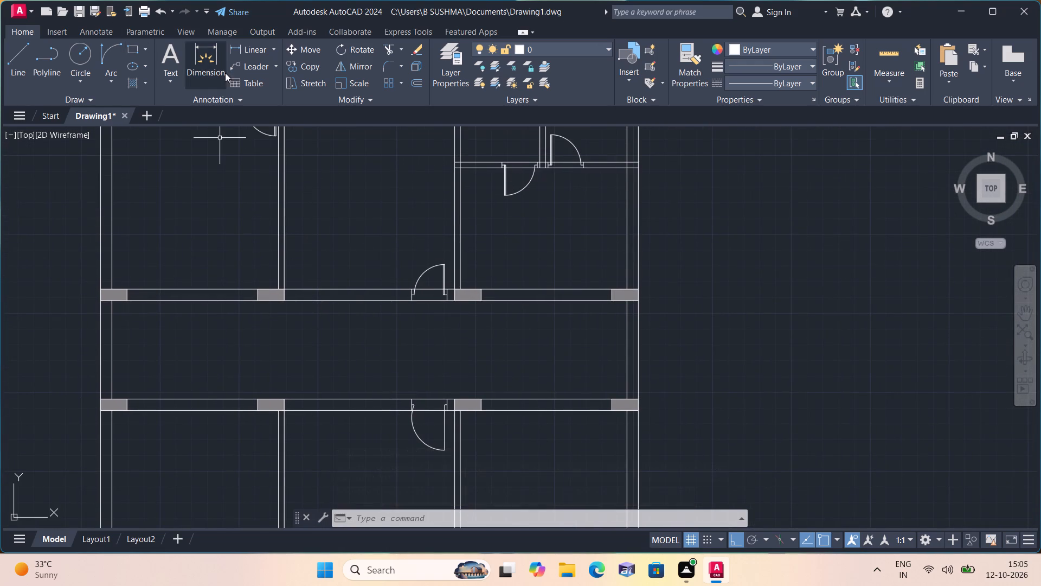
left_click(250, 42)
scroll(412, 297, "up", 3)
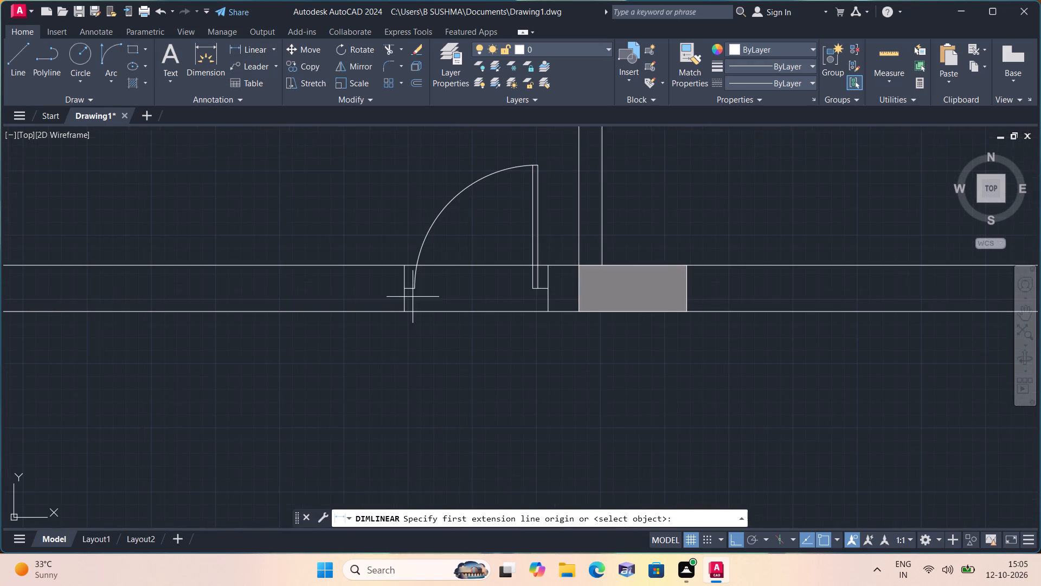
left_click(415, 292)
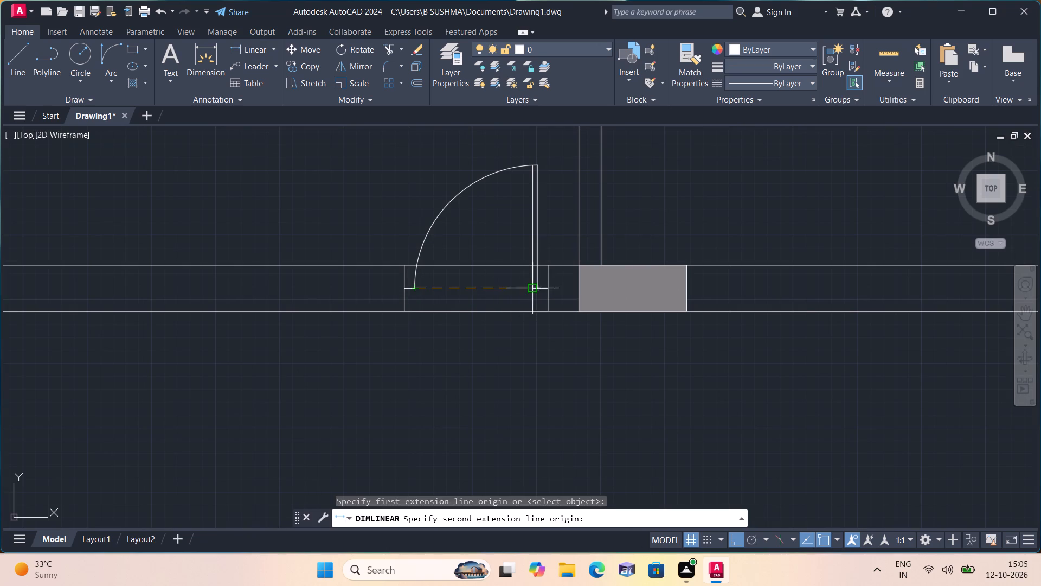
left_click(532, 286)
scroll(476, 308, "up", 4)
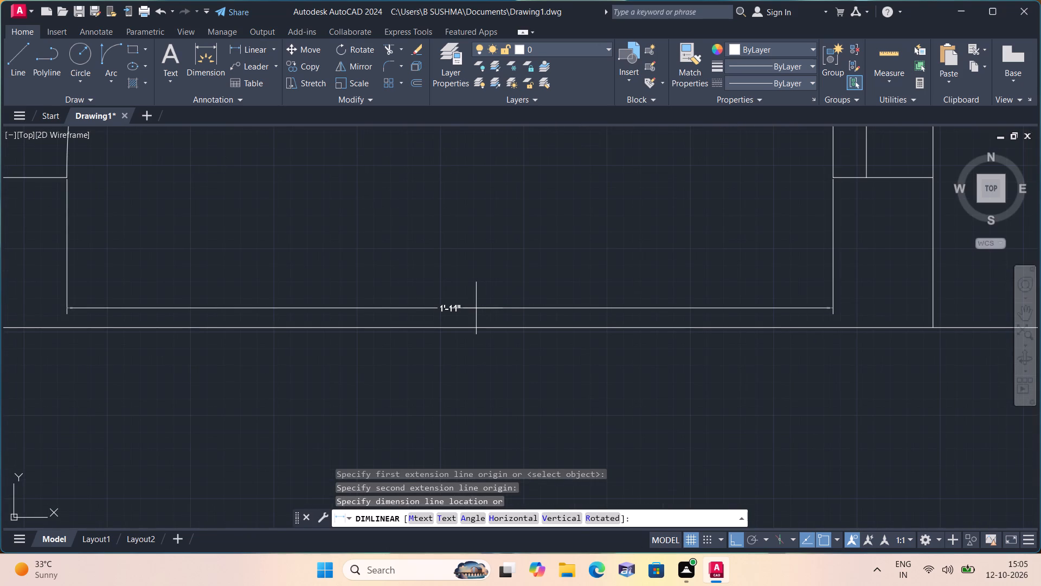
key("Escape")
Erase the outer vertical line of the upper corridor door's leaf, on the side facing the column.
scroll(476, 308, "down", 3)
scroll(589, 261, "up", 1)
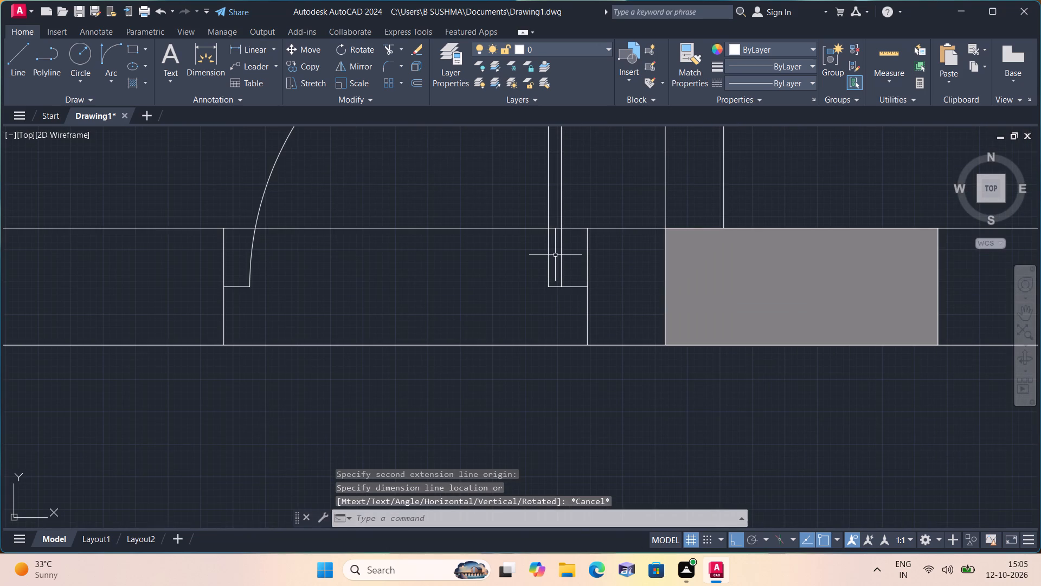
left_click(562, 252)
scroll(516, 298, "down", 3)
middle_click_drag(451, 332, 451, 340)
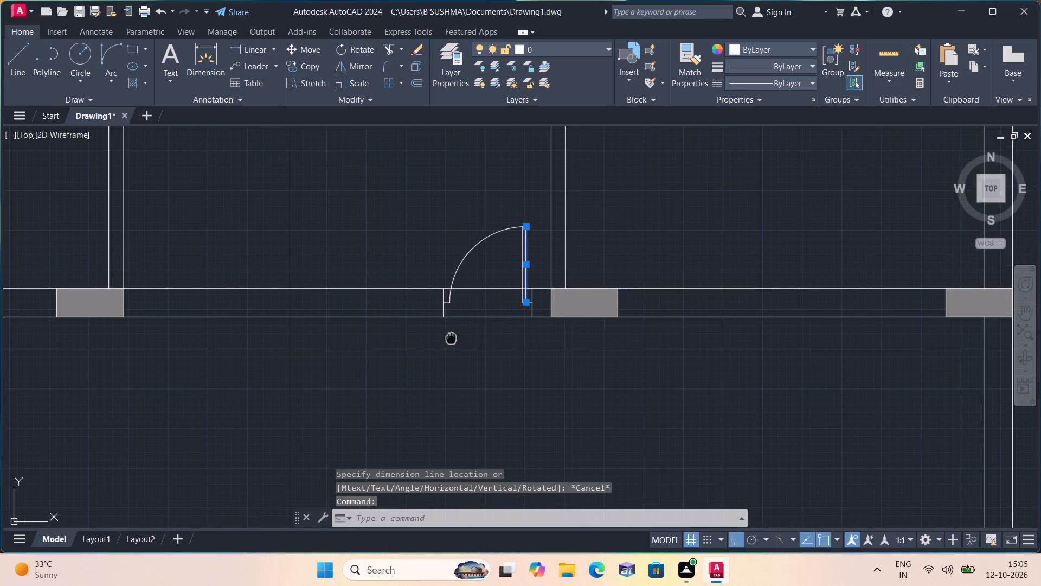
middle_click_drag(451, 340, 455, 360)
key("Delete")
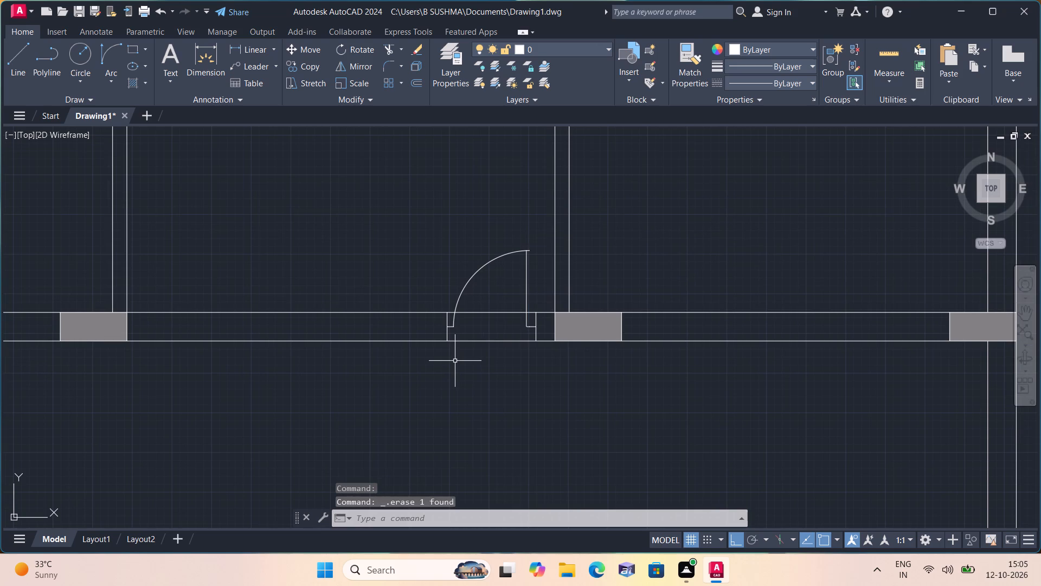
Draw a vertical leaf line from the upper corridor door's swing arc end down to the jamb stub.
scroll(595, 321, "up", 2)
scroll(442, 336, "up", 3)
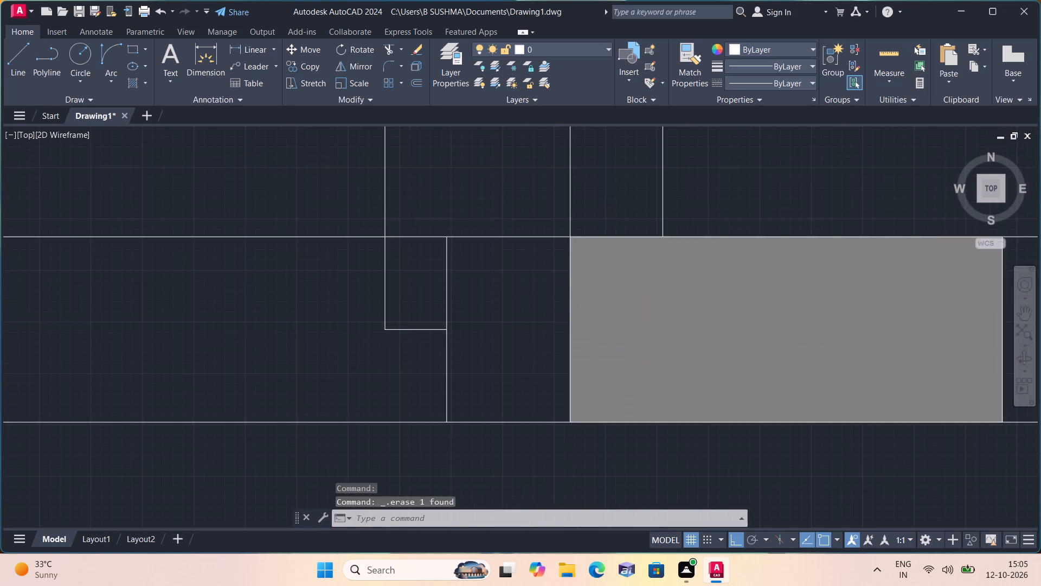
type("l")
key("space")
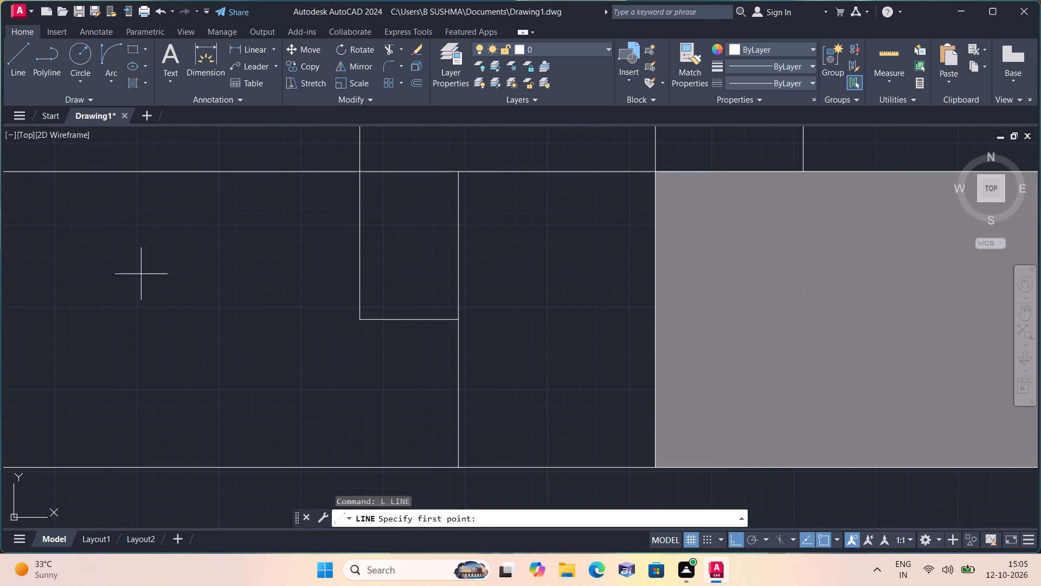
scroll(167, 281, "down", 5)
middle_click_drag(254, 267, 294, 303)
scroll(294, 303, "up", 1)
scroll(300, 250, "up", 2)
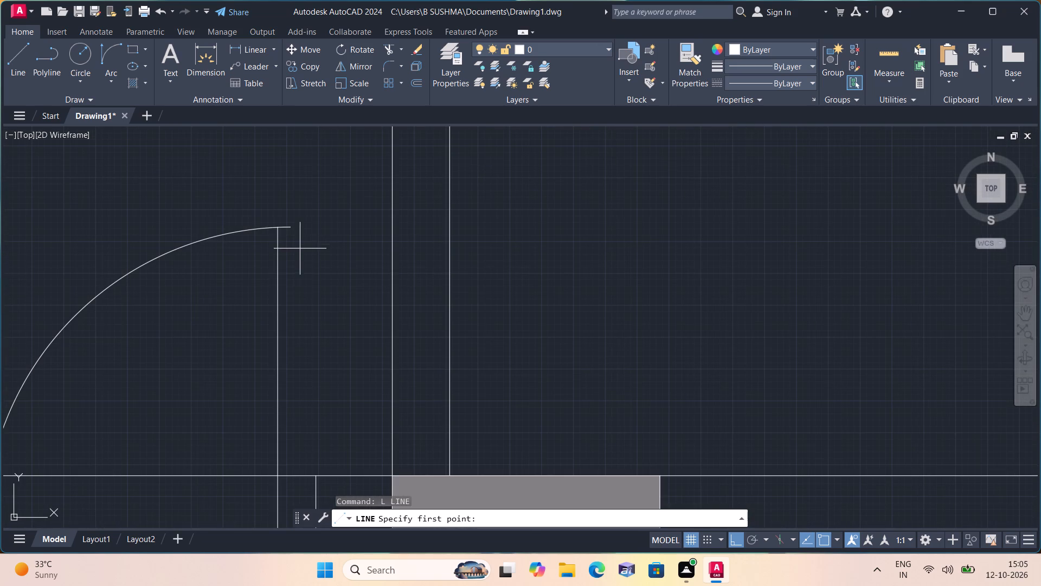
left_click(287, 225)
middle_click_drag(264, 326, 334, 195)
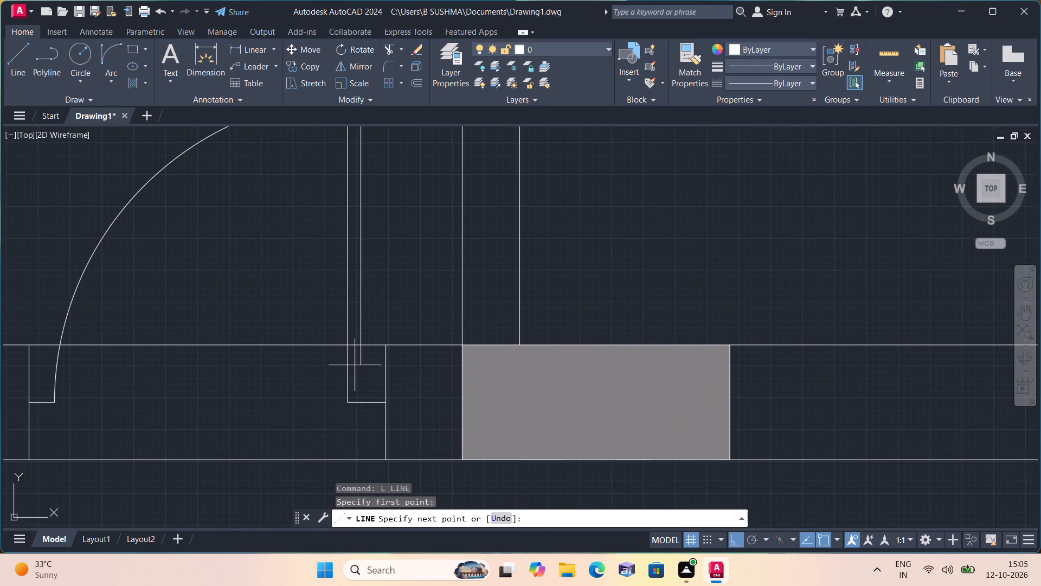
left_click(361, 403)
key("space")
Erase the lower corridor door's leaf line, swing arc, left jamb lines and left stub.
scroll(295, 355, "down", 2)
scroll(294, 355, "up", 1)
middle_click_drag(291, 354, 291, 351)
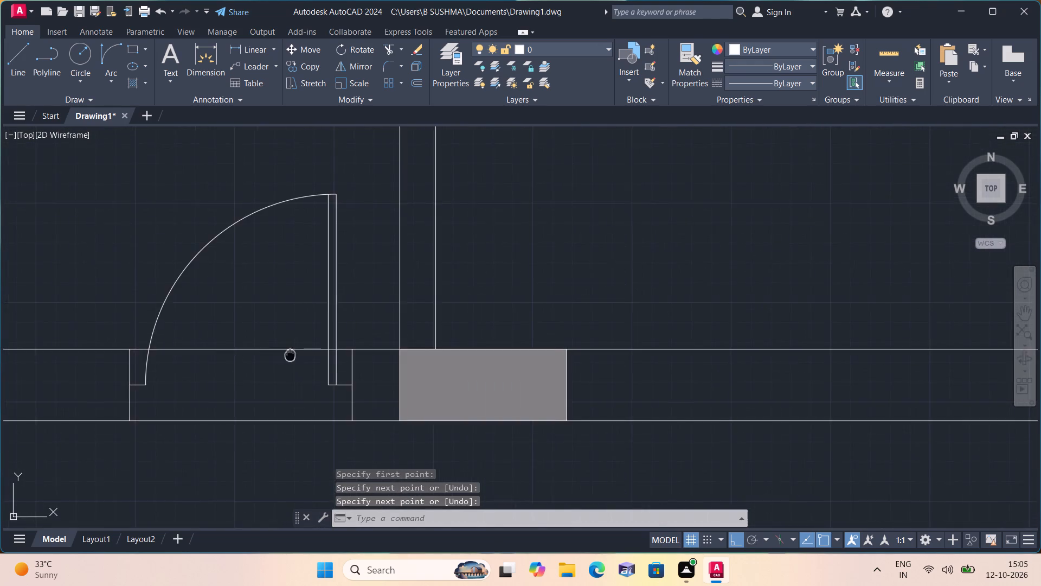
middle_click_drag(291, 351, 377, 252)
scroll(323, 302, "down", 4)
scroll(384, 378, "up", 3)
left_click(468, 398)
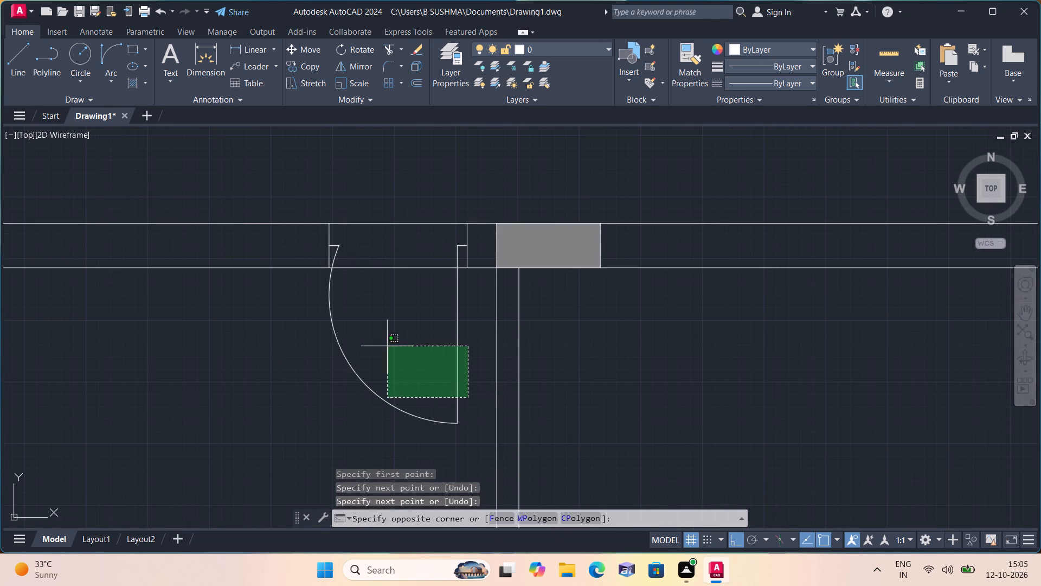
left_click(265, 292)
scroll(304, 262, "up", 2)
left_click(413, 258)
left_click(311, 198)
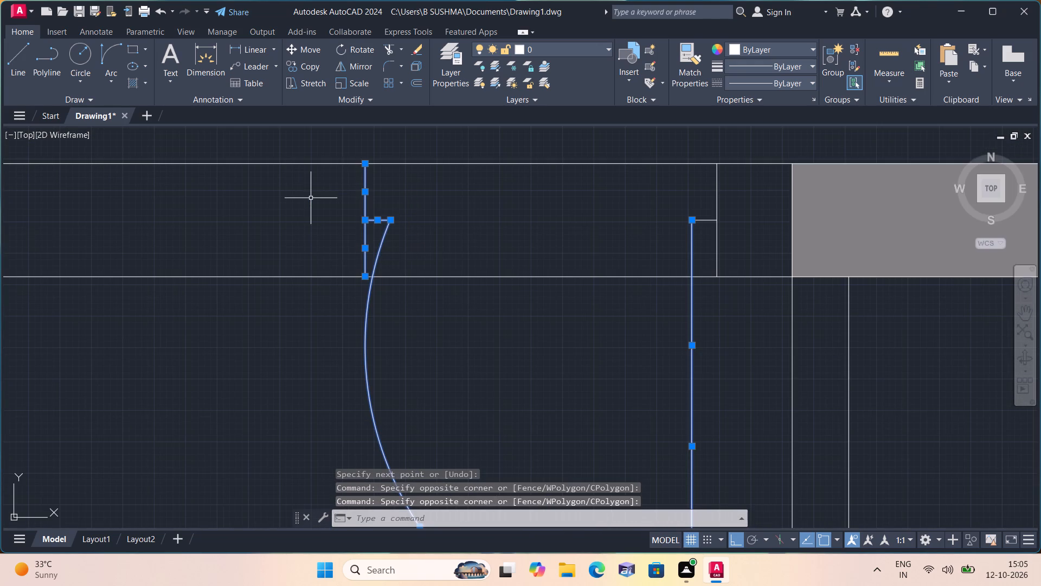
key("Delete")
From the lower corridor door's remaining stub, draw a 2' horizontal guide line, a 2" stub and a jamb line across the full wall thickness.
type("l")
key("space")
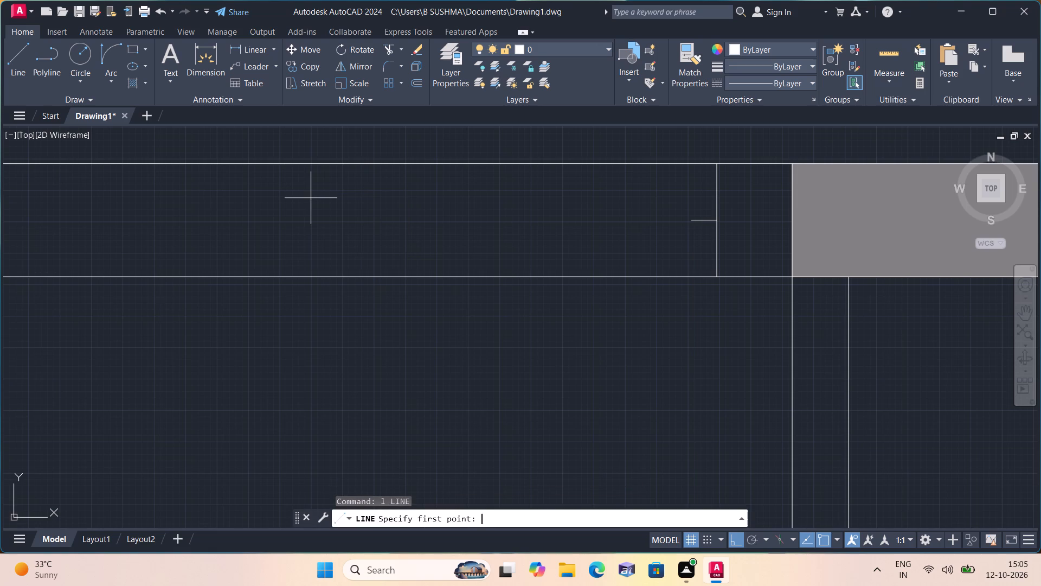
left_click(696, 219)
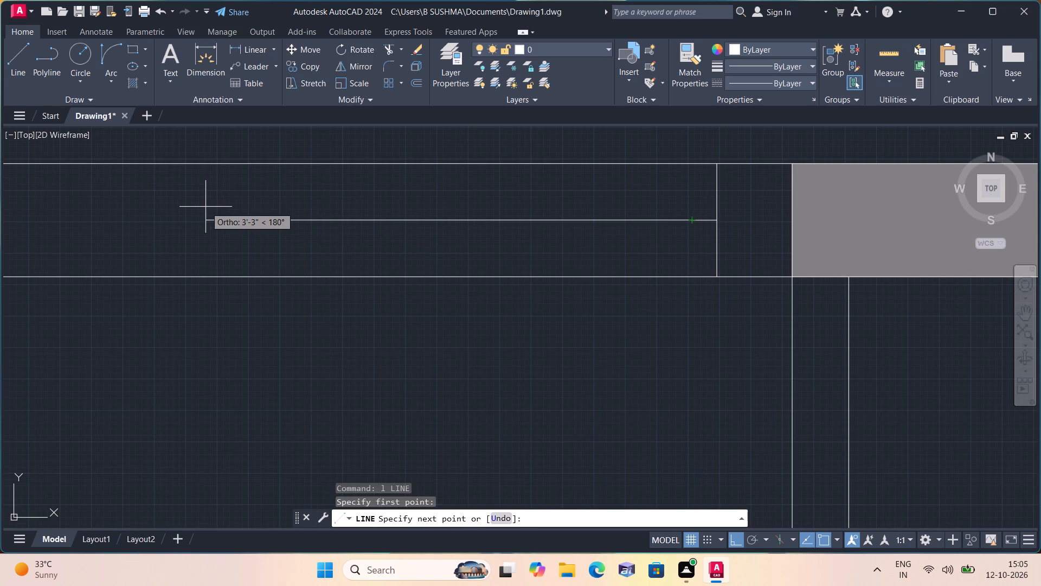
type("2'")
key("space")
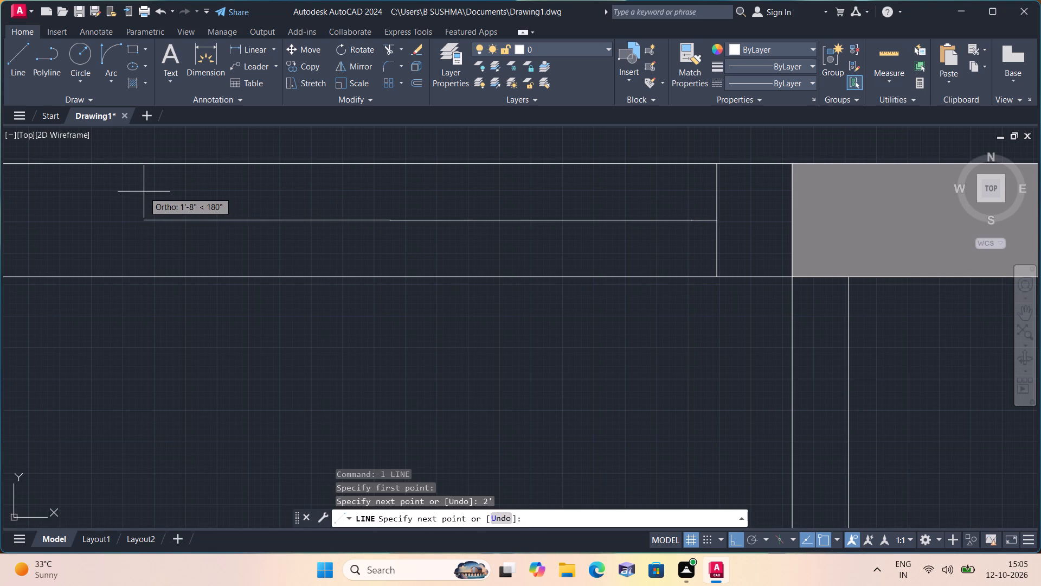
type("2\"")
key("space")
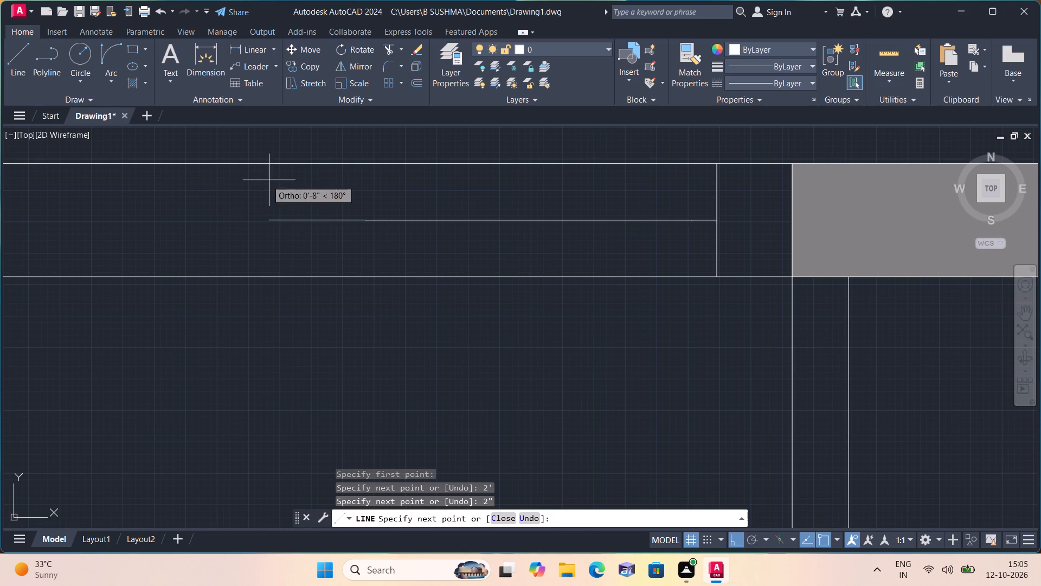
left_click(354, 187)
left_click(359, 184)
left_click(367, 165)
key("space")
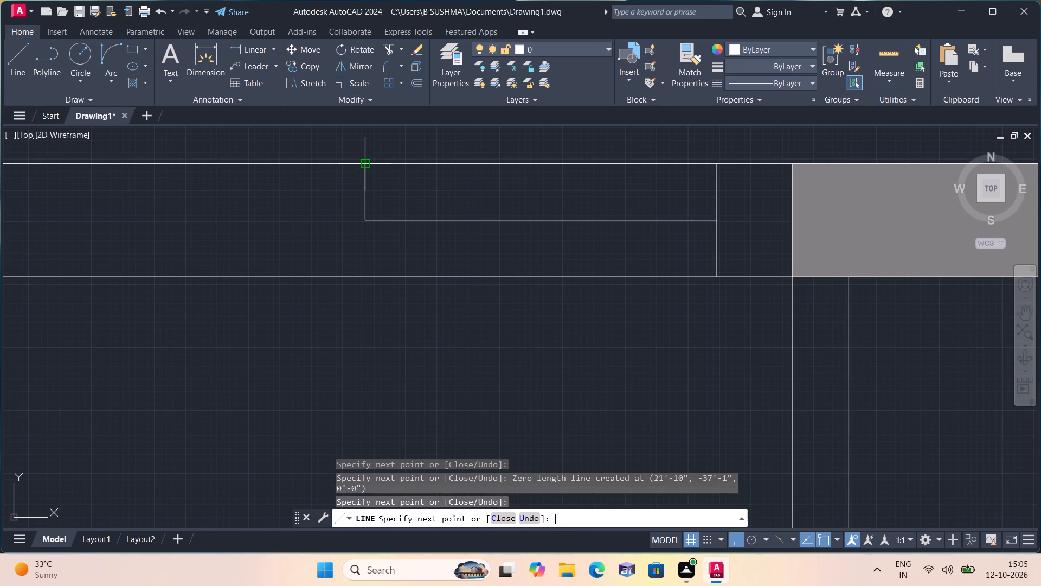
key("space")
left_click(365, 220)
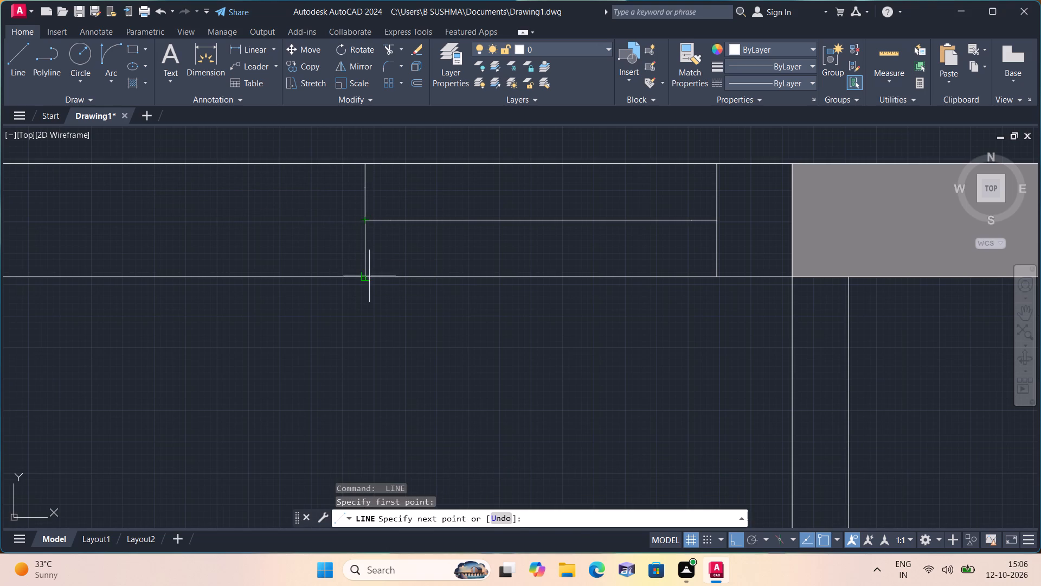
left_click(365, 276)
key("space")
Erase the 2' guide line between the lower corridor door's two jamb stubs.
left_click(481, 240)
left_click(474, 227)
left_click_drag(528, 254, 512, 226)
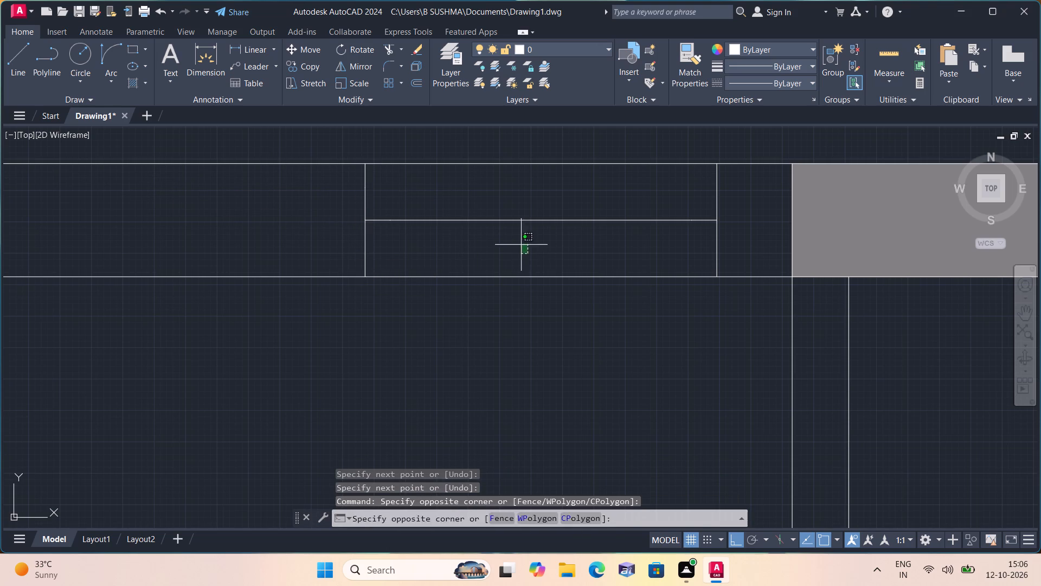
left_click_drag(512, 226, 473, 180)
key("Delete")
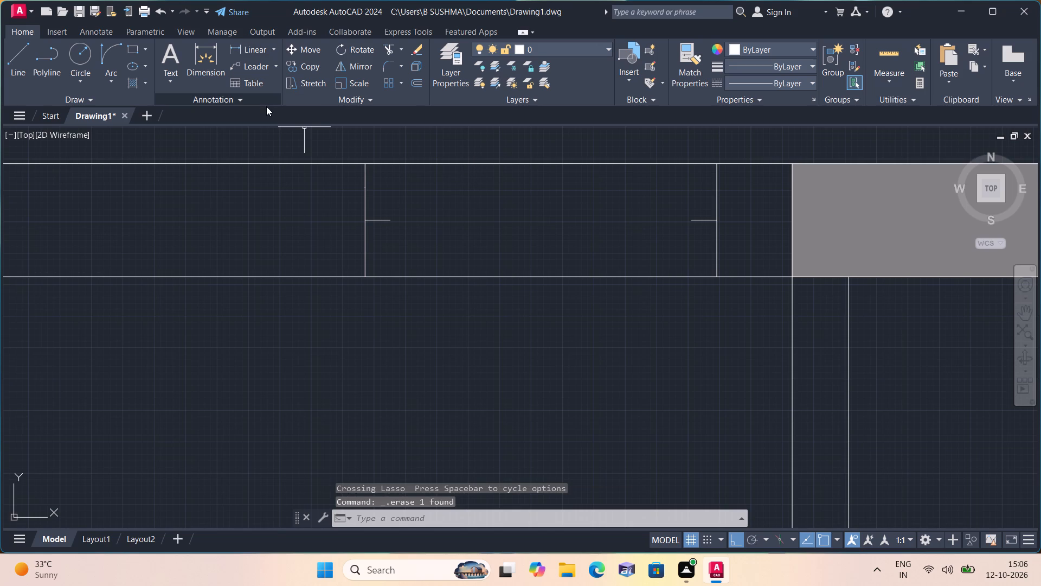
Draw a 2' vertical leaf line down from the end of the lower corridor door's stub nearest the column.
type("l")
key("space")
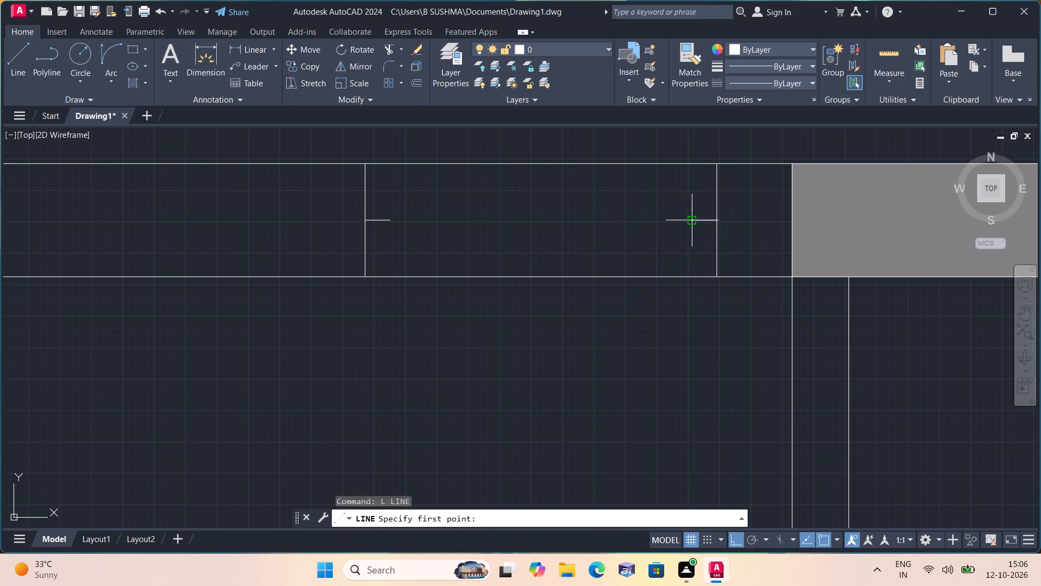
left_click_drag(695, 218, 642, 365)
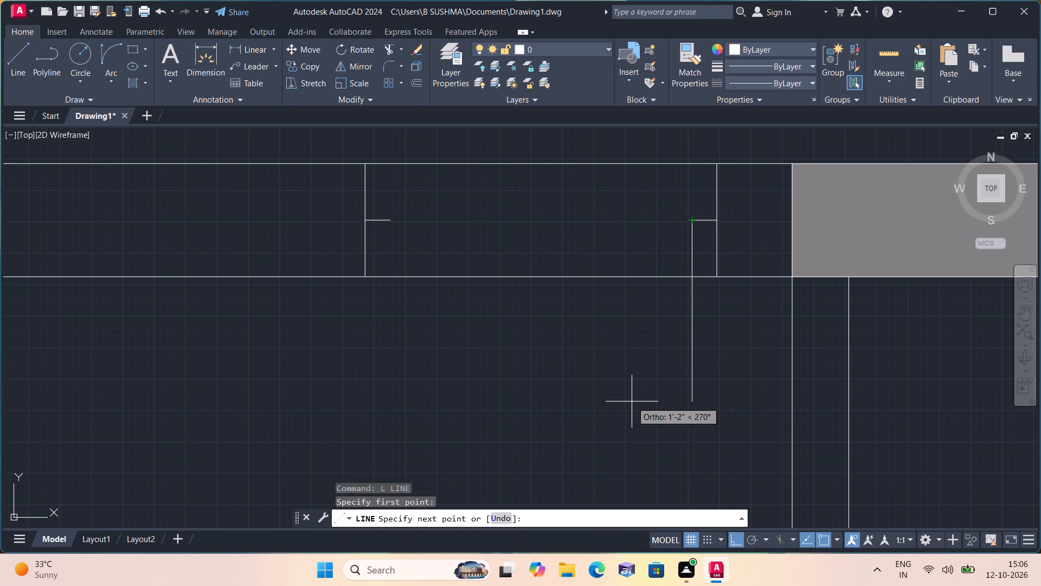
type("2'")
key("space")
key("Escape")
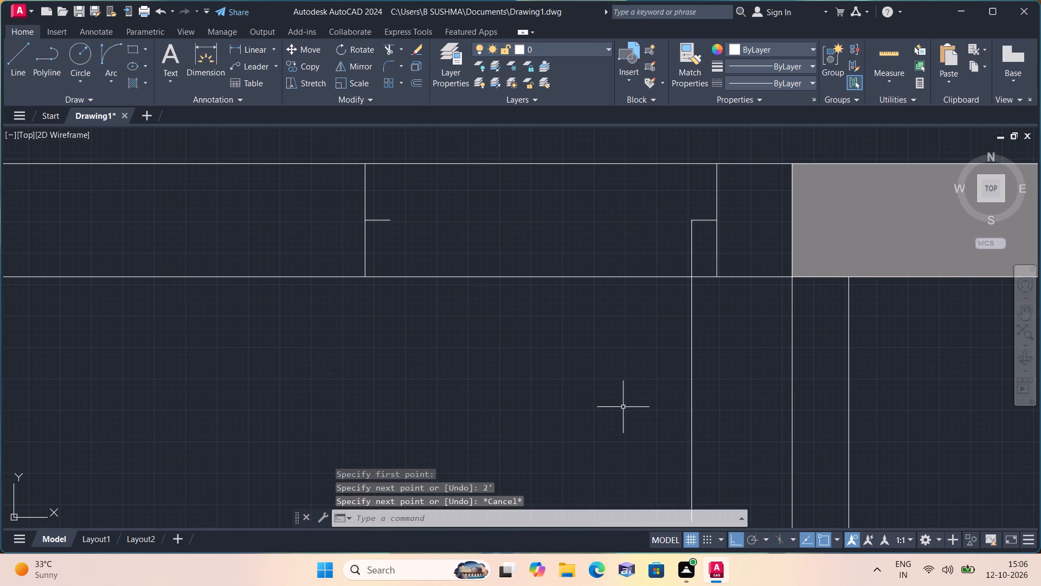
Draw the lower corridor door's swing arc from the leaf line's lower end to the opposite jamb stub's end.
middle_click_drag(618, 407, 522, 273)
left_click(106, 79)
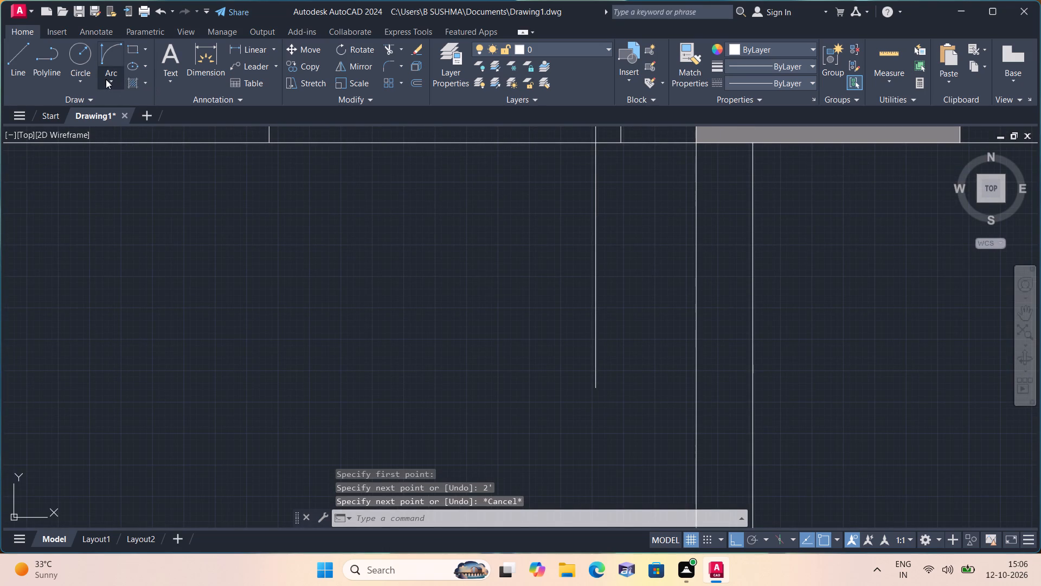
left_click(148, 250)
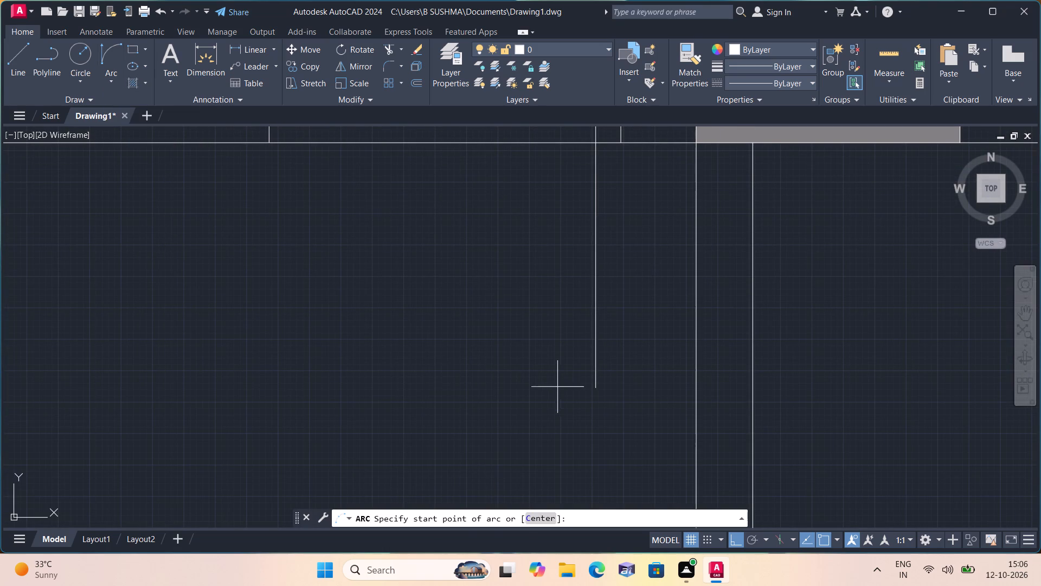
left_click(591, 391)
scroll(353, 234, "down", 1)
middle_click_drag(352, 234, 412, 311)
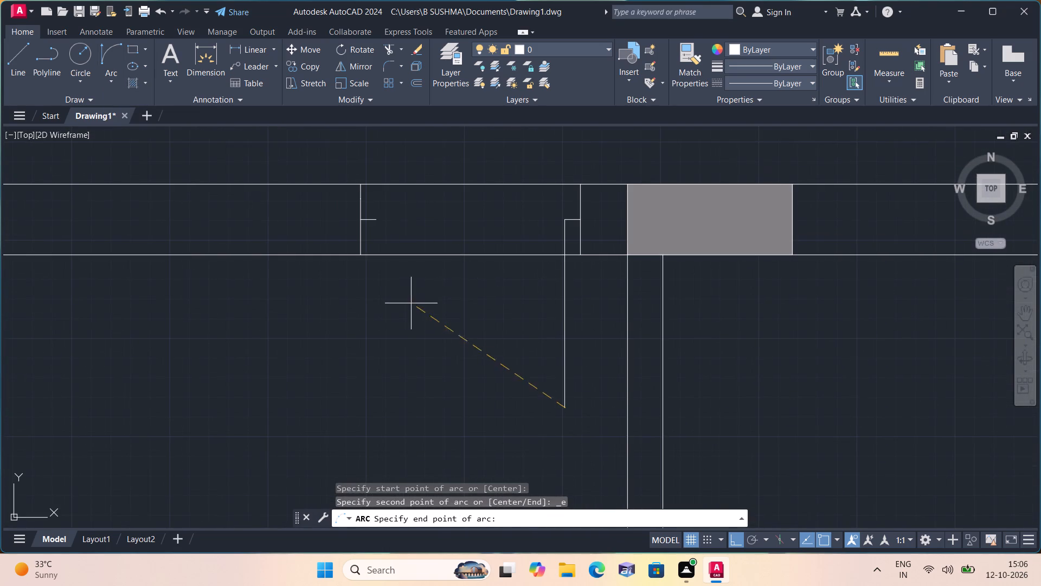
left_click(379, 219)
left_click(350, 355)
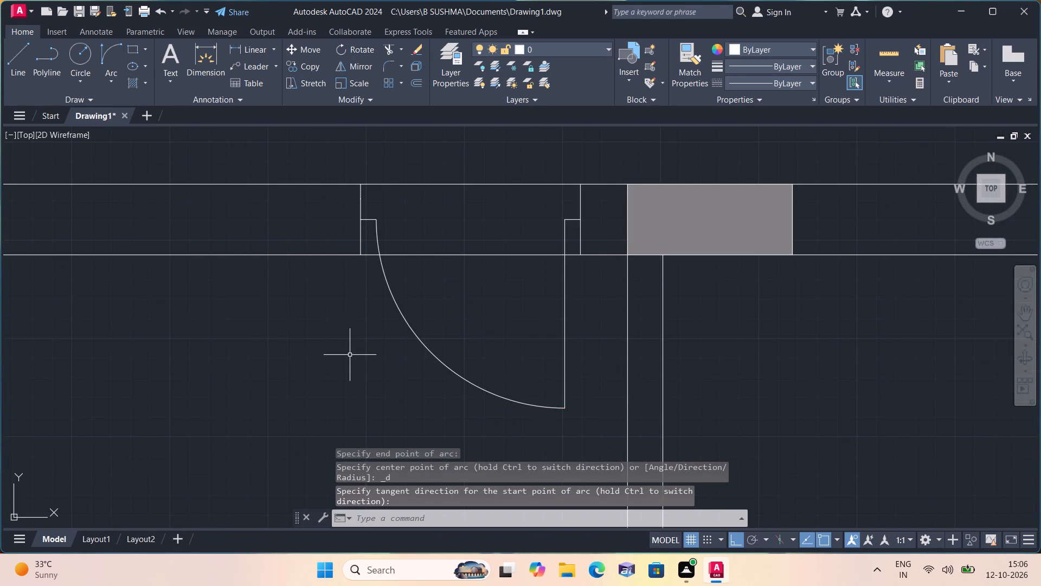
Offset the lower corridor door's leaf line 1" towards the swing arc.
type("offset")
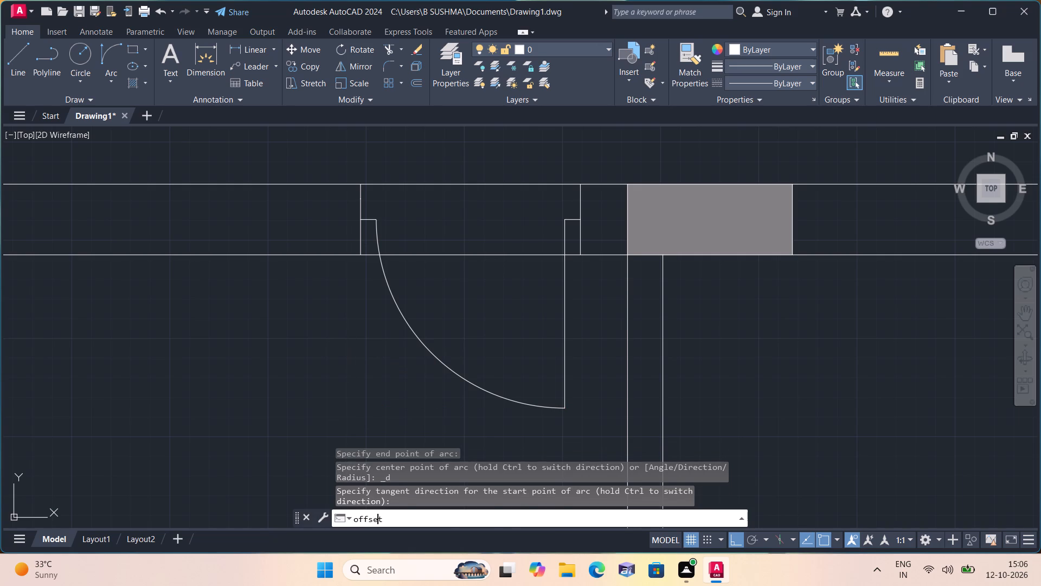
key("space")
type("1\"")
key("space")
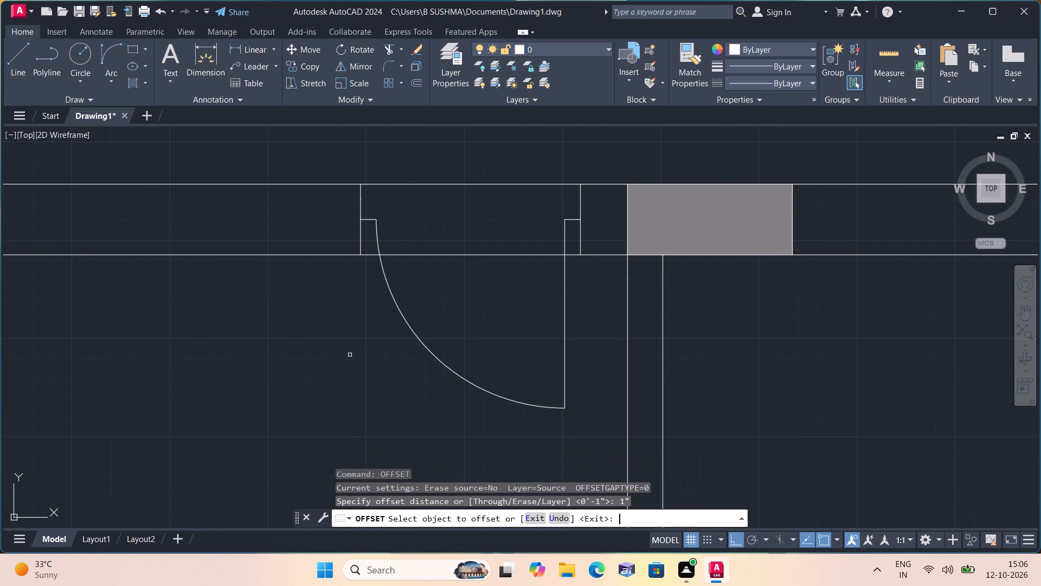
left_click(566, 300)
left_click(515, 285)
key("space")
Close the top of the lower corridor door's leaf with a short line joining its two vertical lines.
type("l")
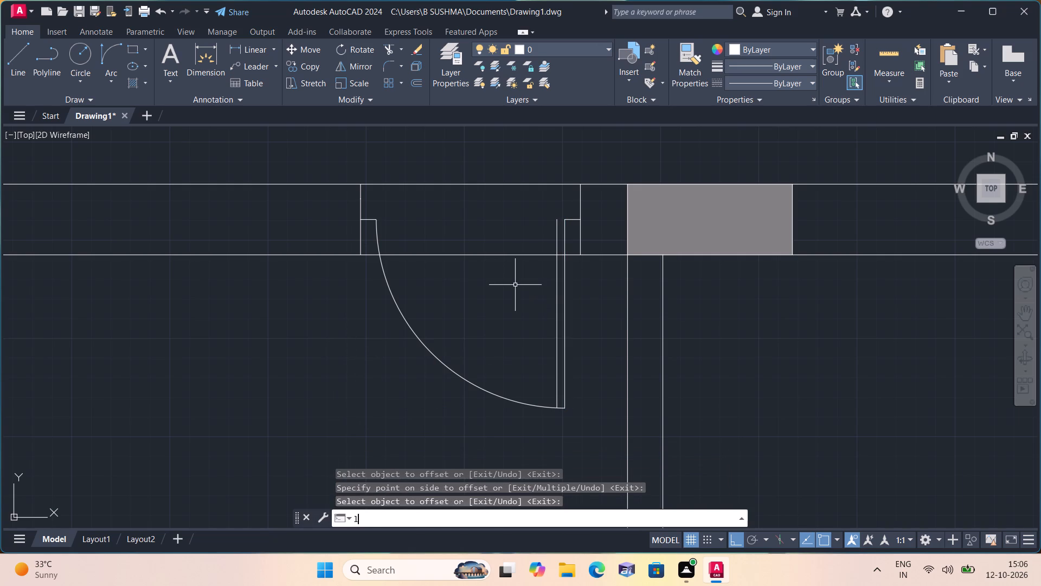
key("space")
left_click(556, 220)
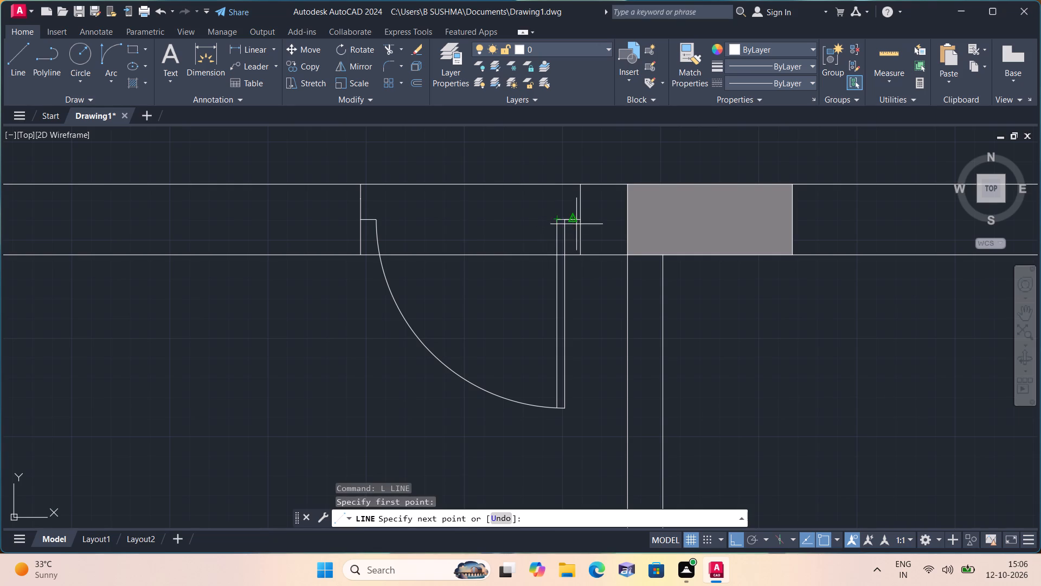
left_click(568, 221)
key("space")
Draw a jamb line across the left small room's upper wall, 2" from the column, and erase its 2" guide line.
scroll(566, 220, "down", 5)
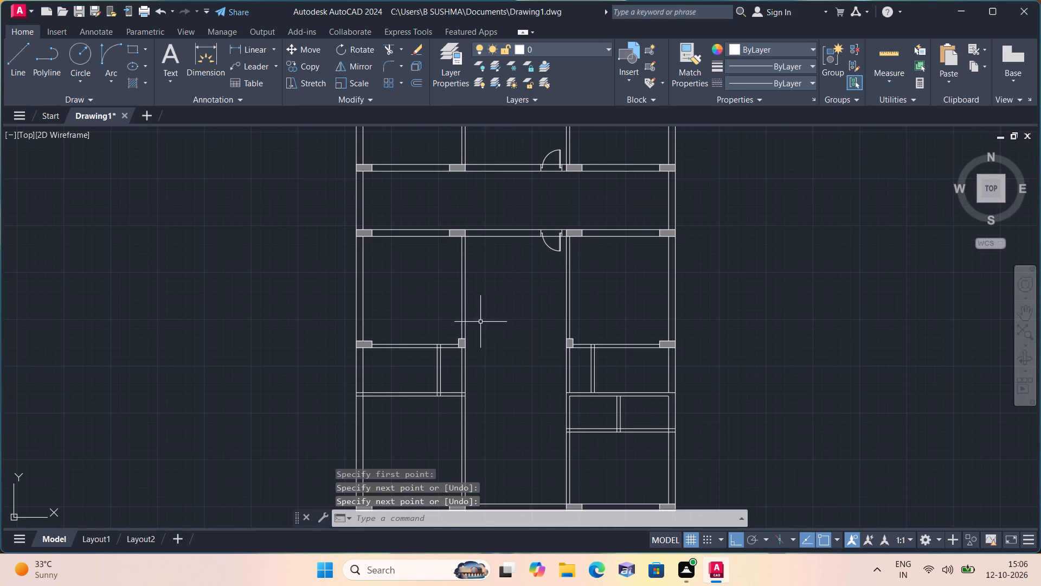
scroll(422, 351, "up", 3)
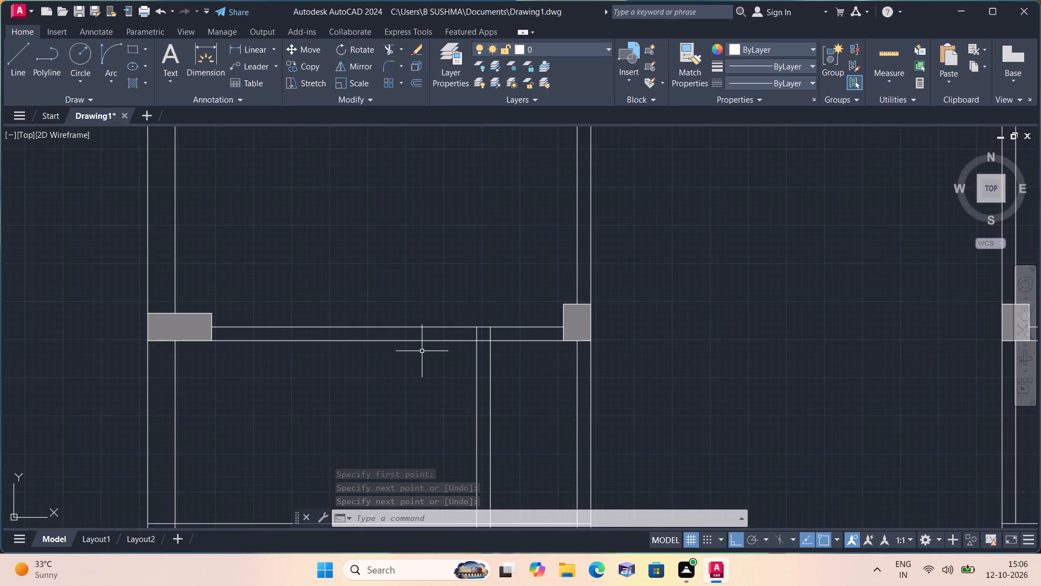
key("l")
key("space")
scroll(564, 321, "up", 1)
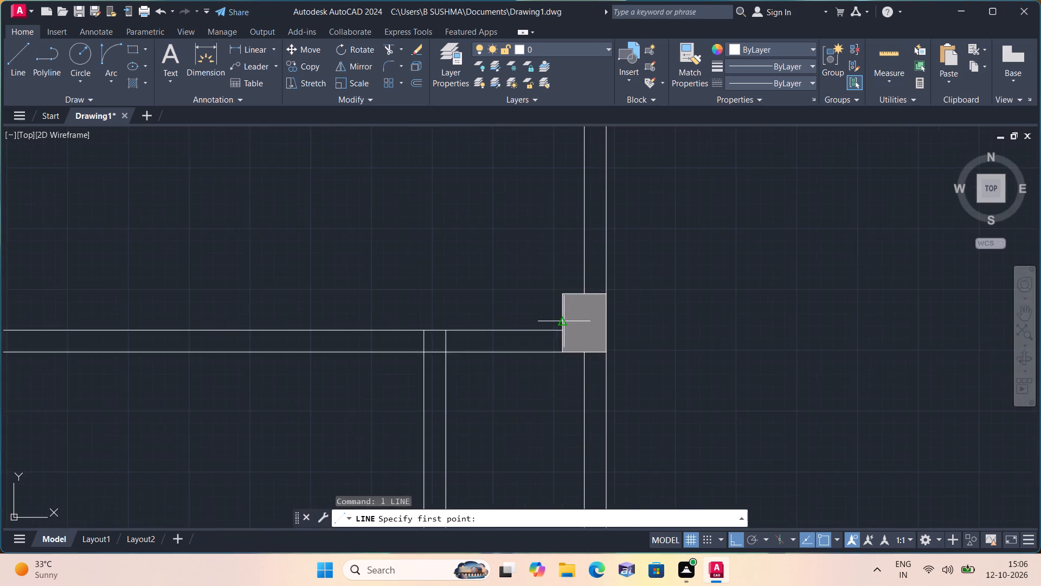
scroll(564, 321, "up", 1)
left_click(560, 335)
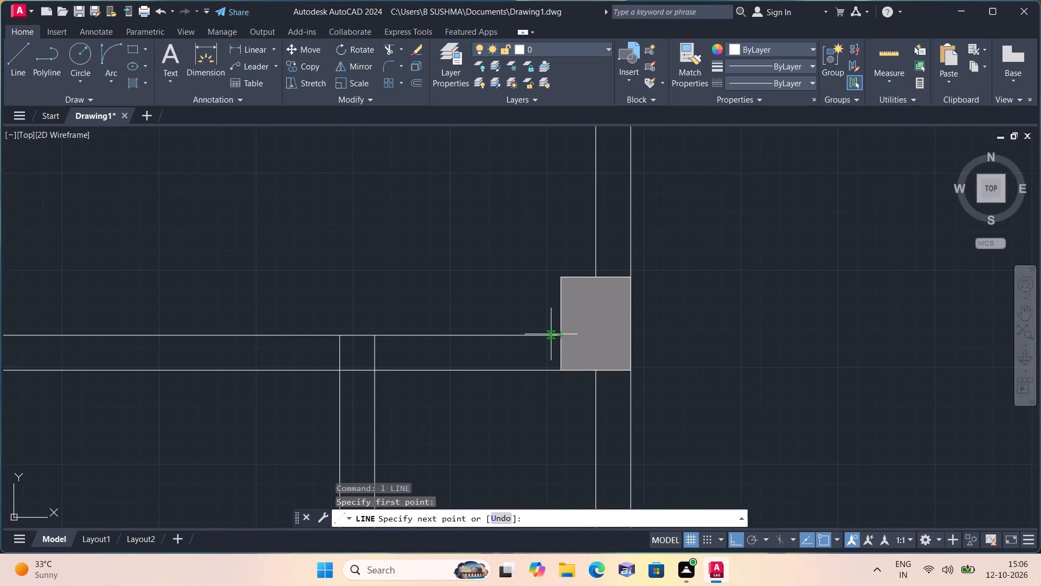
type("2\"")
key("space")
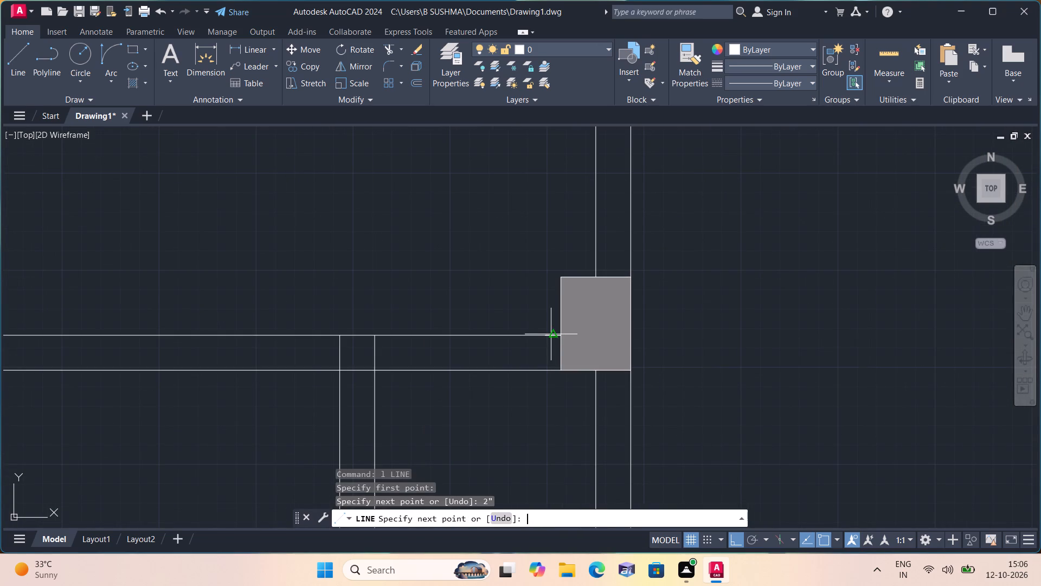
left_click(543, 372)
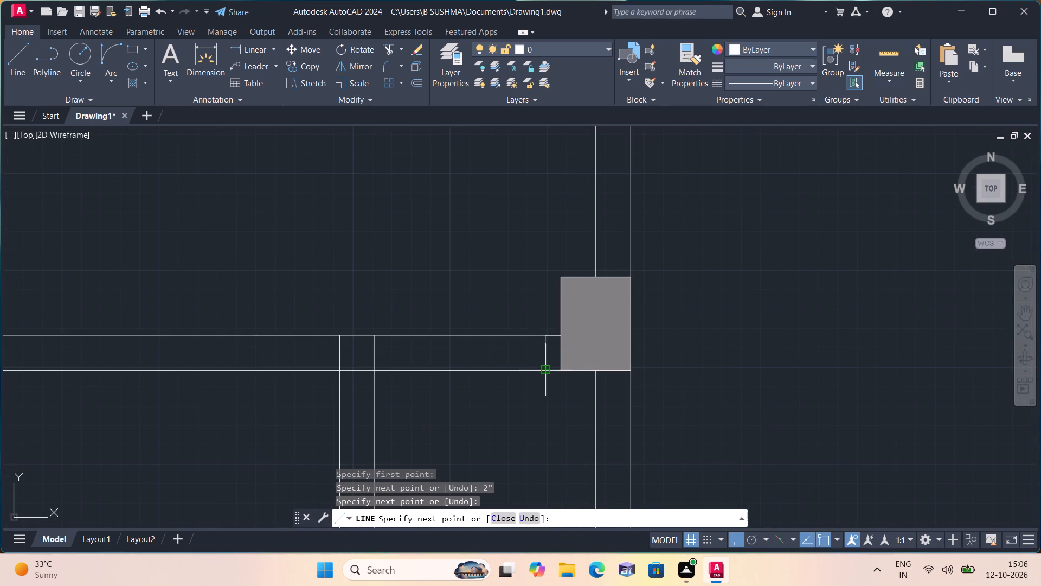
key("space")
left_click(549, 334)
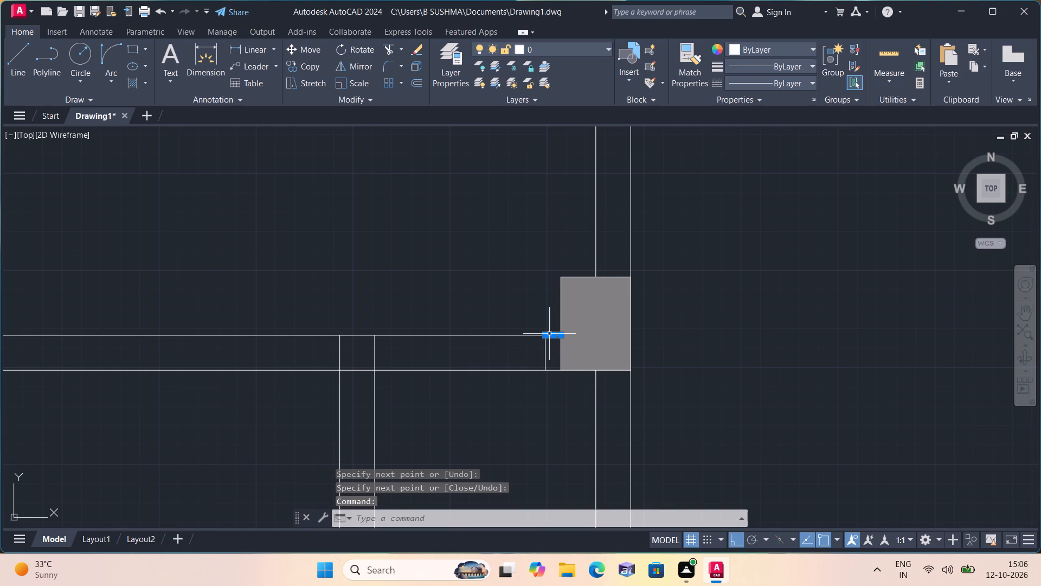
key("Delete")
Draw a 2" horizontal stub from the new jamb line's midpoint and continue the line to the partition's near face.
type("l")
key("space")
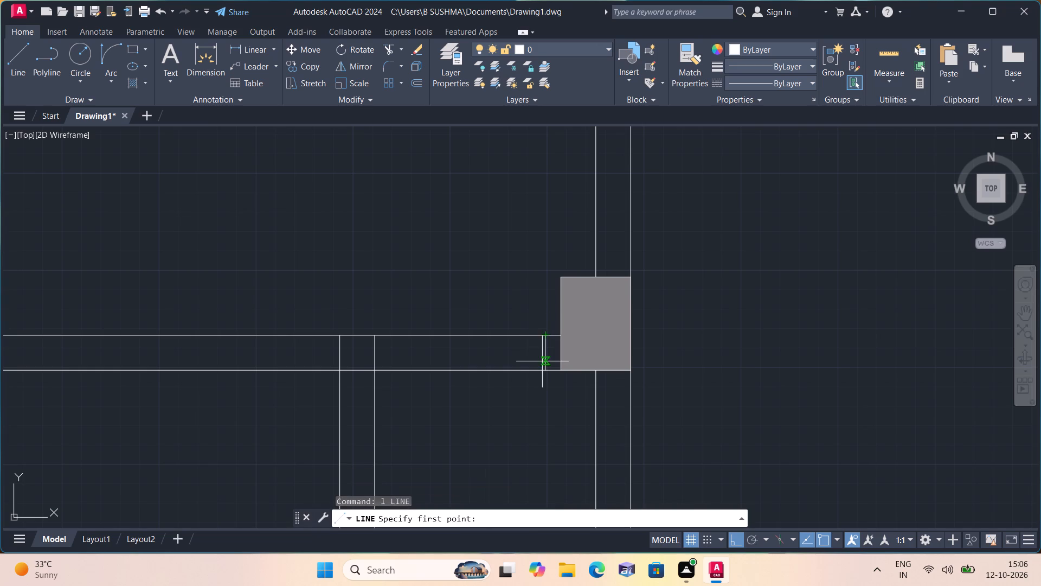
left_click(545, 353)
type("2\"")
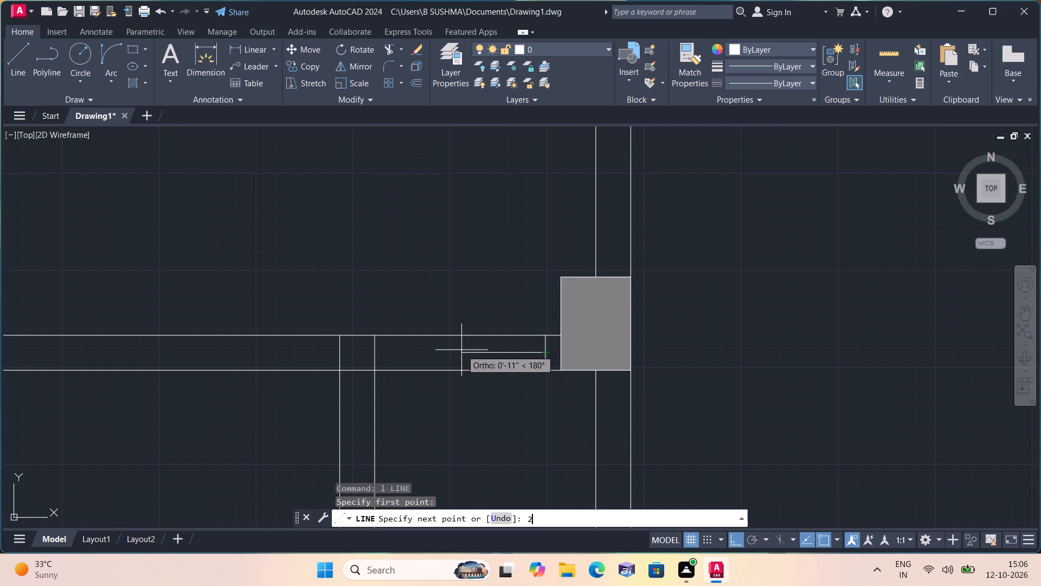
key("space")
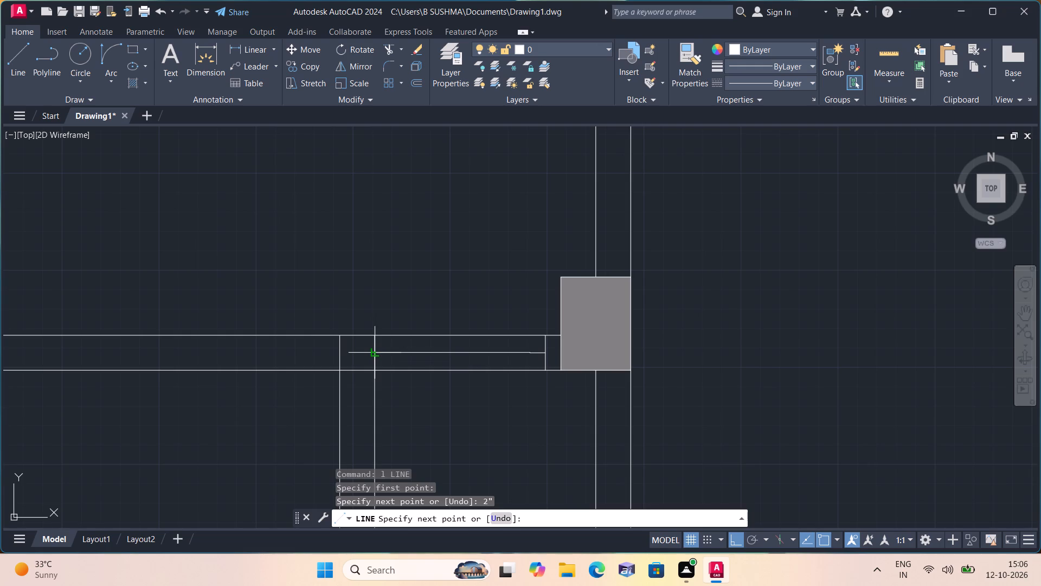
left_click(371, 351)
key("space")
Draw a 2" guide line from the partition face along the wall's centre, and a jamb line across the wall at its end.
scroll(371, 350, "up", 2)
key("space")
left_click(374, 357)
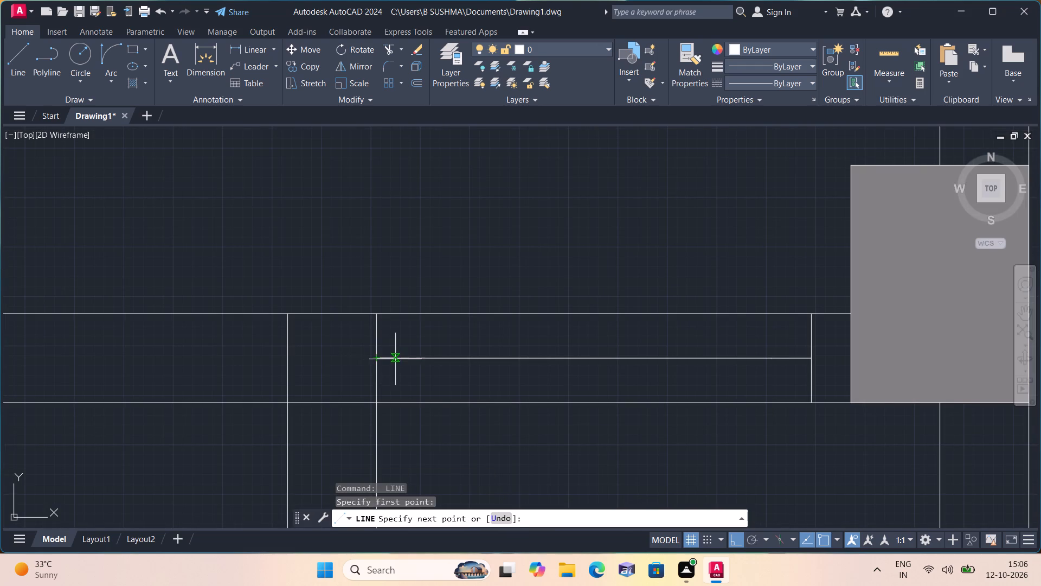
type("2\"")
key("space")
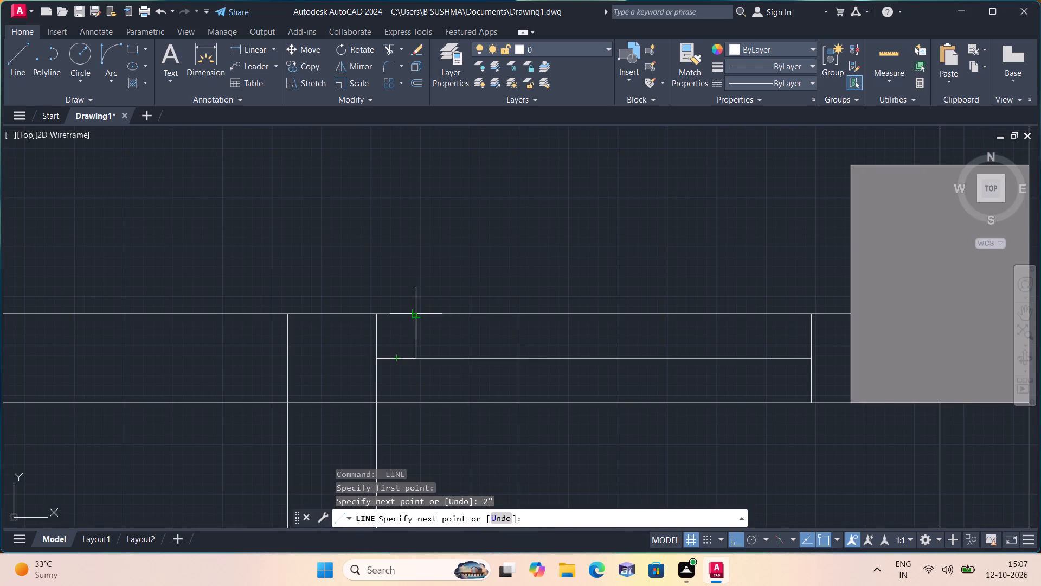
left_click(419, 315)
key("space")
key("space")
left_click(415, 360)
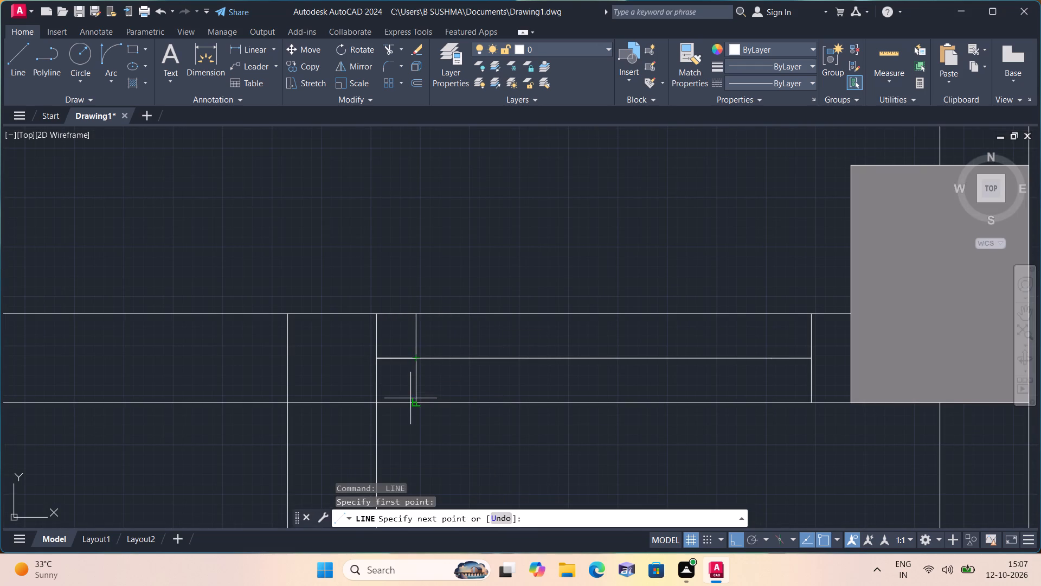
left_click(410, 401)
key("space")
Erase the 2" guide line at the partition and the long centre line between the two jamb lines.
left_click(390, 358)
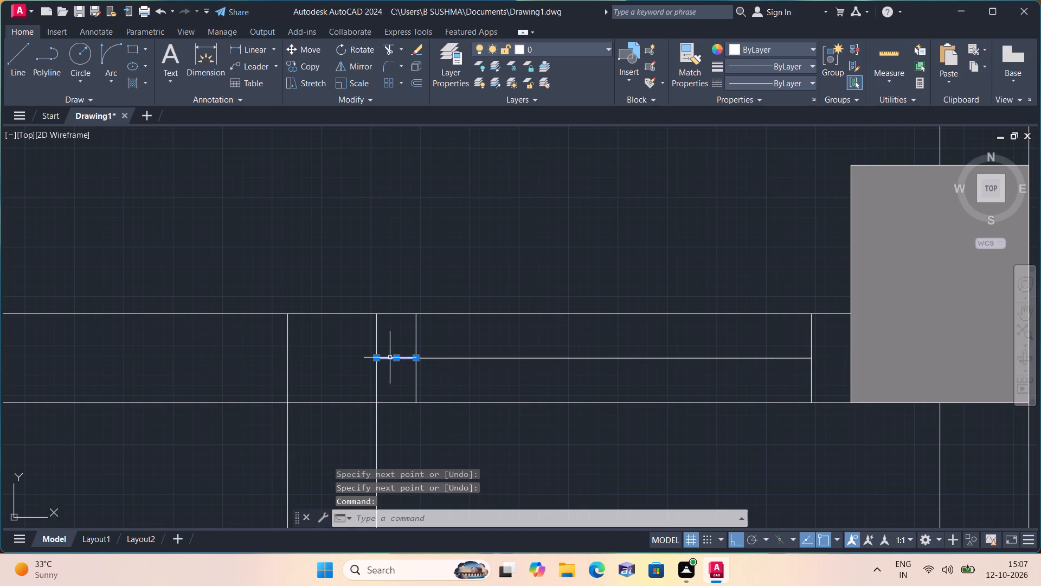
key("Delete")
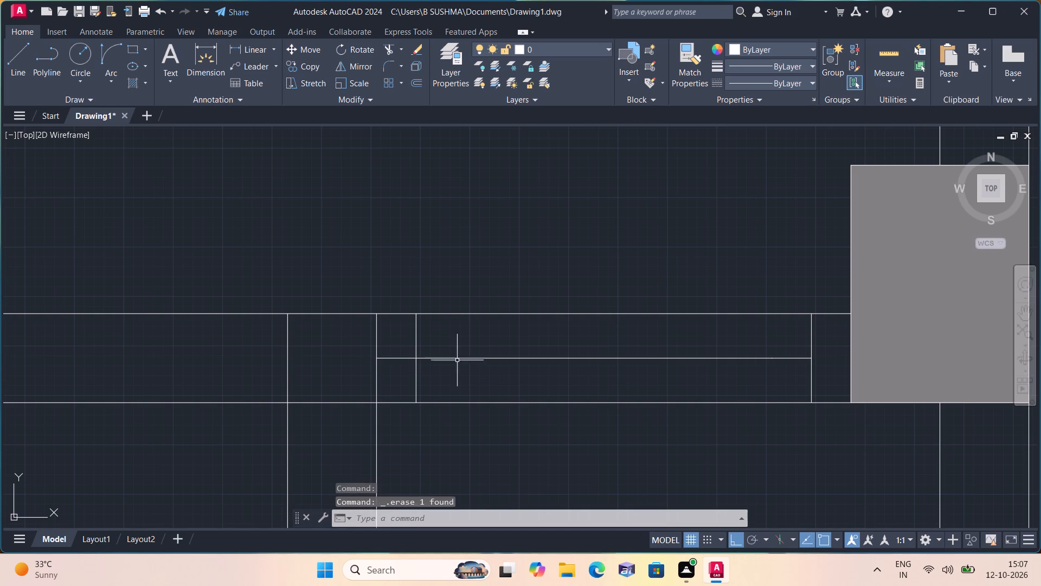
left_click(465, 360)
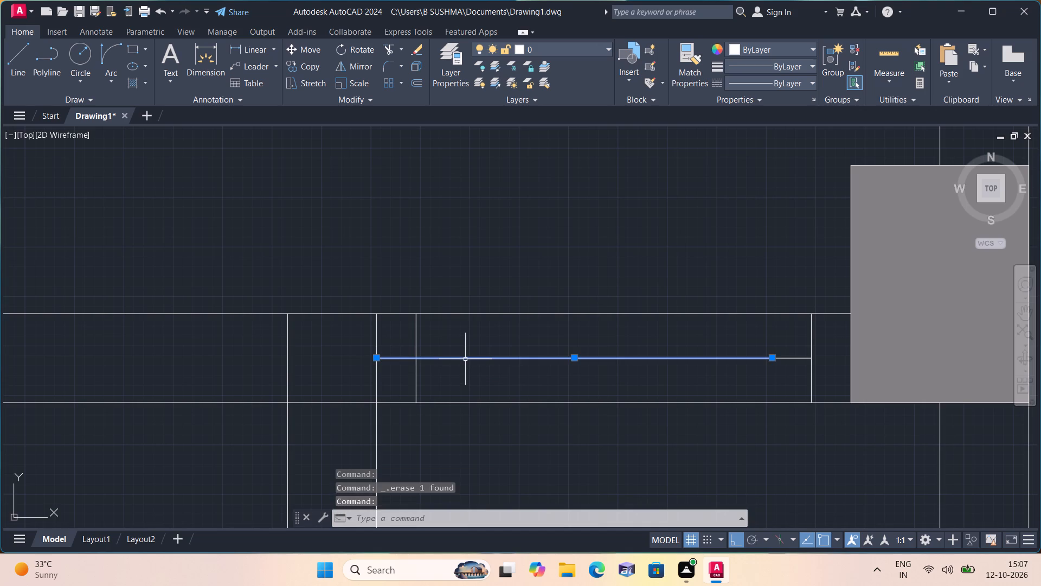
key("Delete")
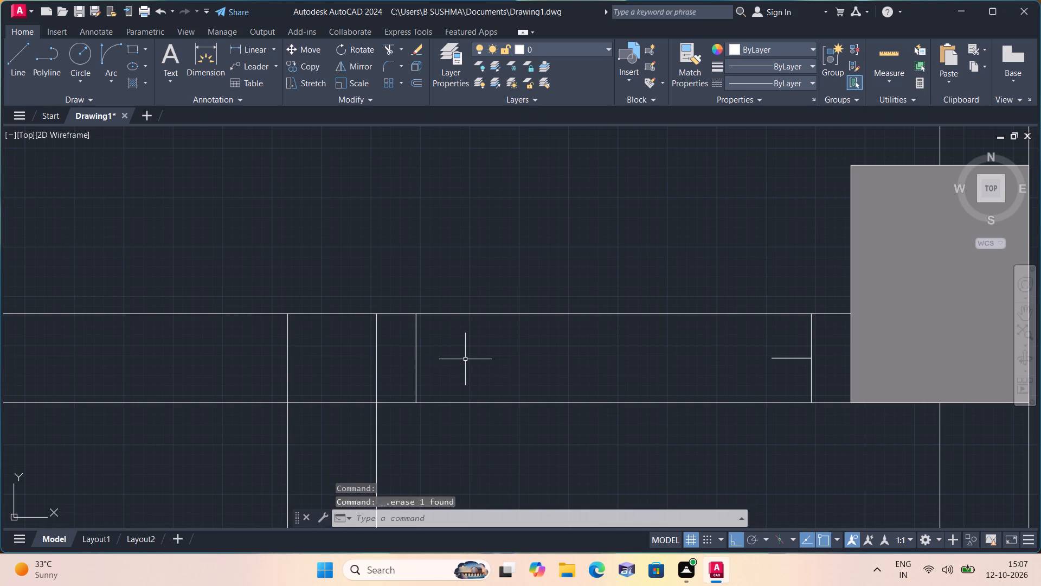
Draw a 2" horizontal stub into the opening from the midpoint of the partition-side jamb line.
type("l")
key("space")
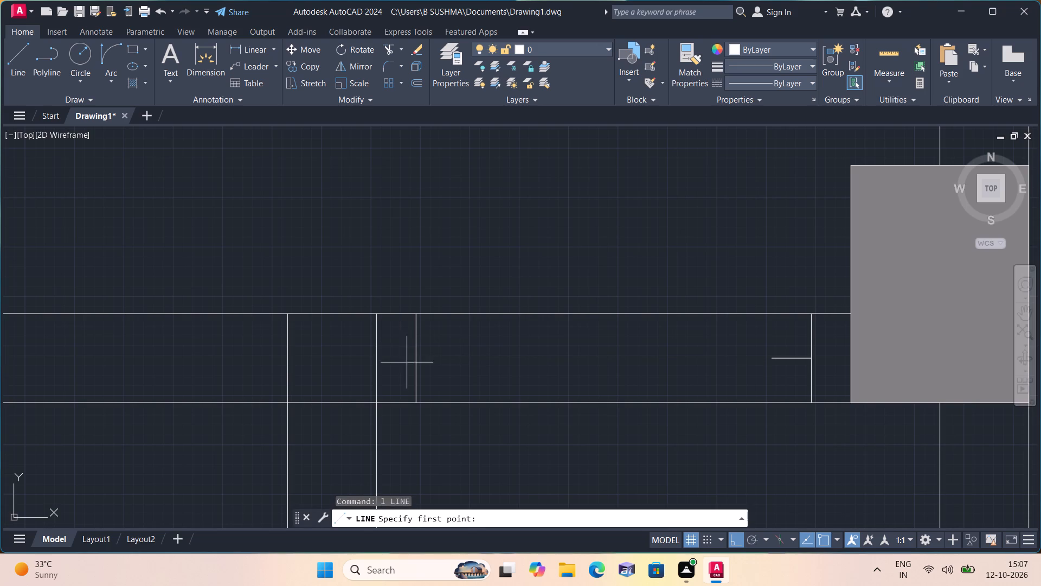
left_click(413, 361)
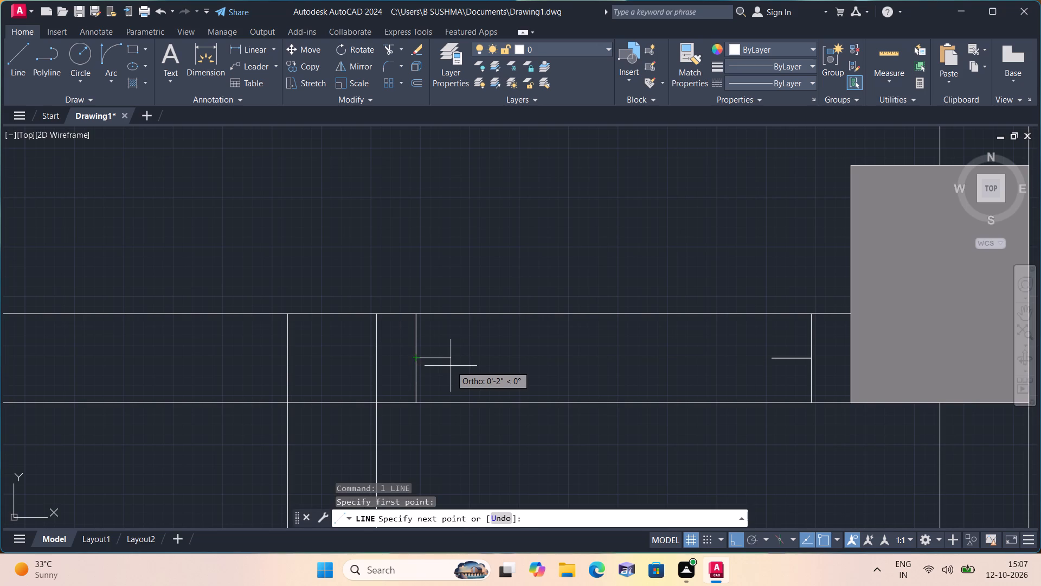
type("2\"")
key("space")
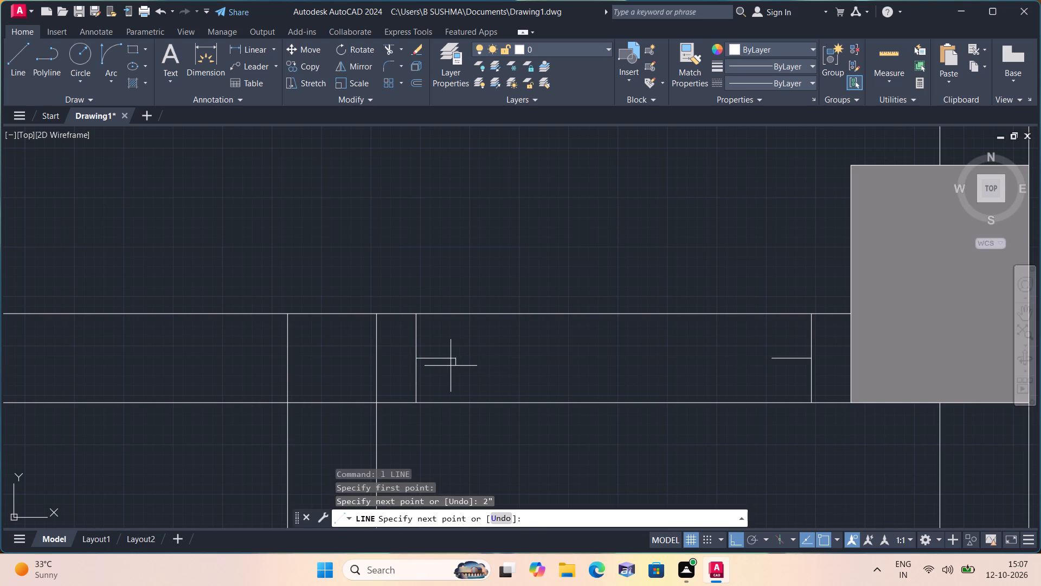
key("Escape")
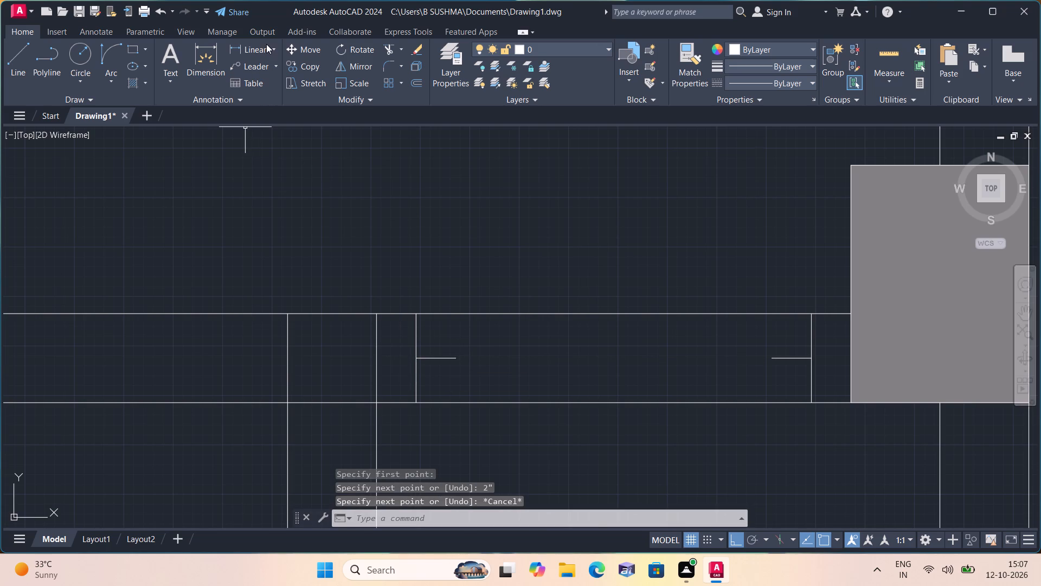
Measure the clear opening between the ends of the two jamb stubs with a linear dimension.
left_click(266, 43)
left_click(457, 360)
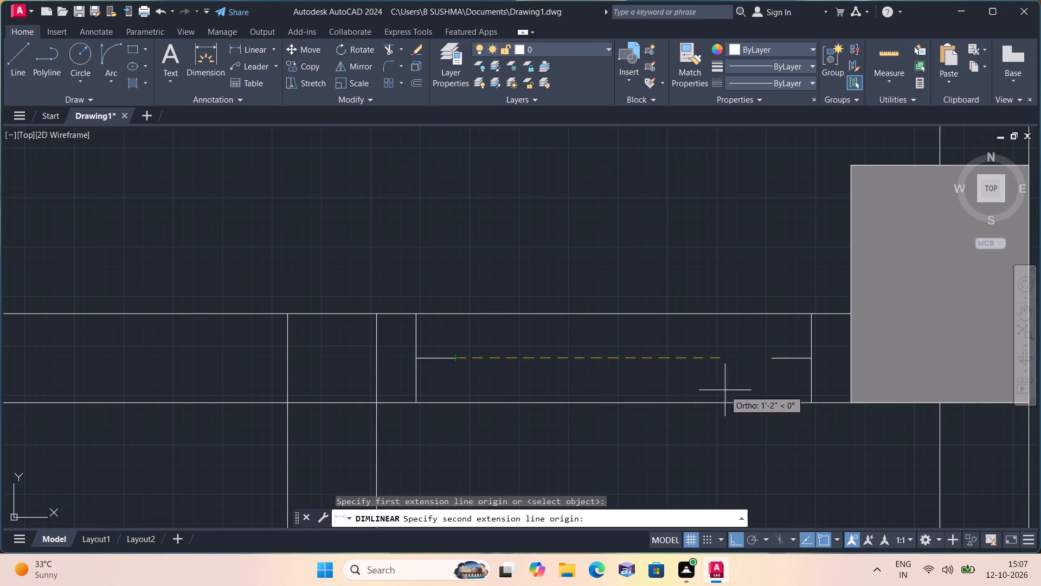
left_click(769, 359)
scroll(654, 380, "up", 2)
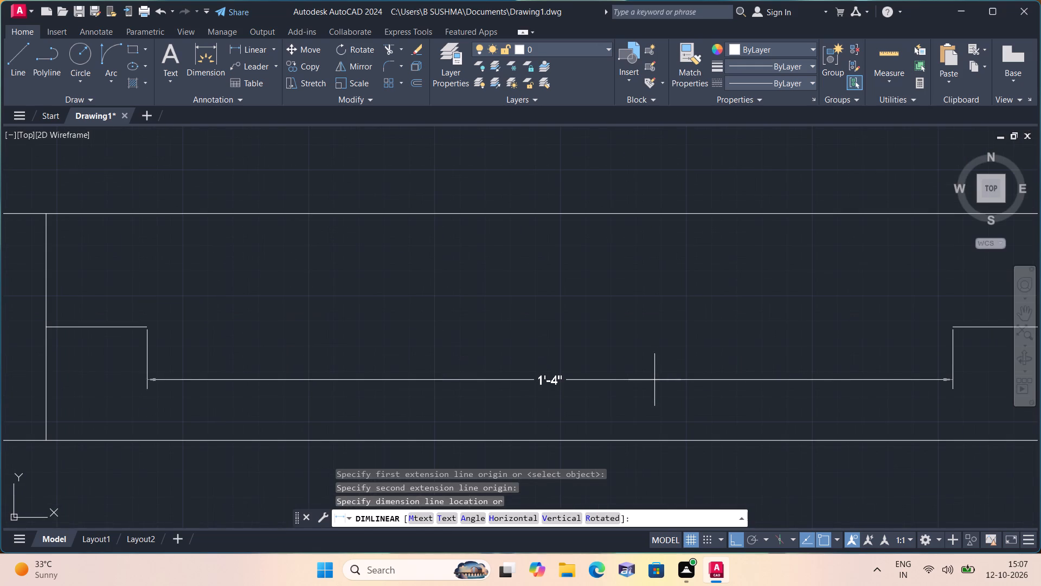
key("Escape")
Draw a 1'4" vertical leaf line upward from the end of the column-side stub.
scroll(654, 380, "down", 1)
middle_click_drag(650, 380, 612, 355)
scroll(645, 380, "down", 1)
type("l")
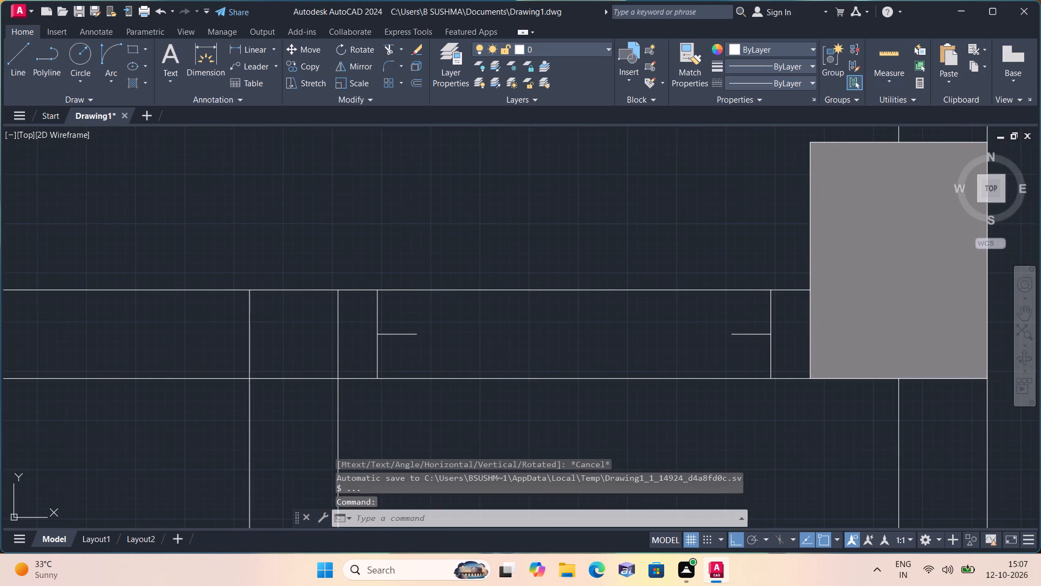
key("space")
left_click(735, 334)
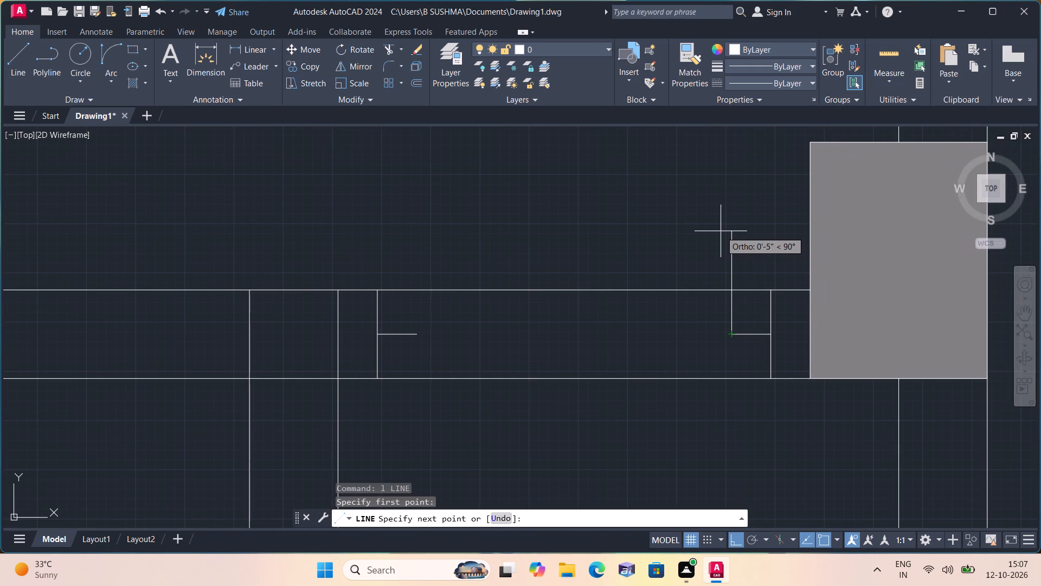
type("1'")
key("4")
type("\"")
key("space")
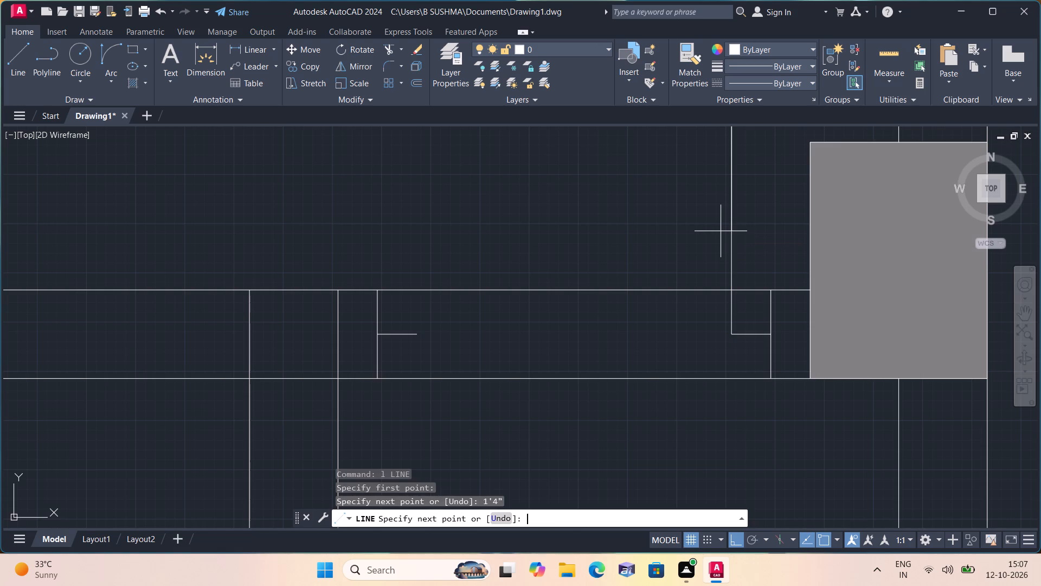
key("Escape")
Draw the door swing as a start-end-direction arc from the leaf line's top to the partition-side stub's end.
scroll(651, 233, "down", 1)
middle_click_drag(584, 226, 569, 268)
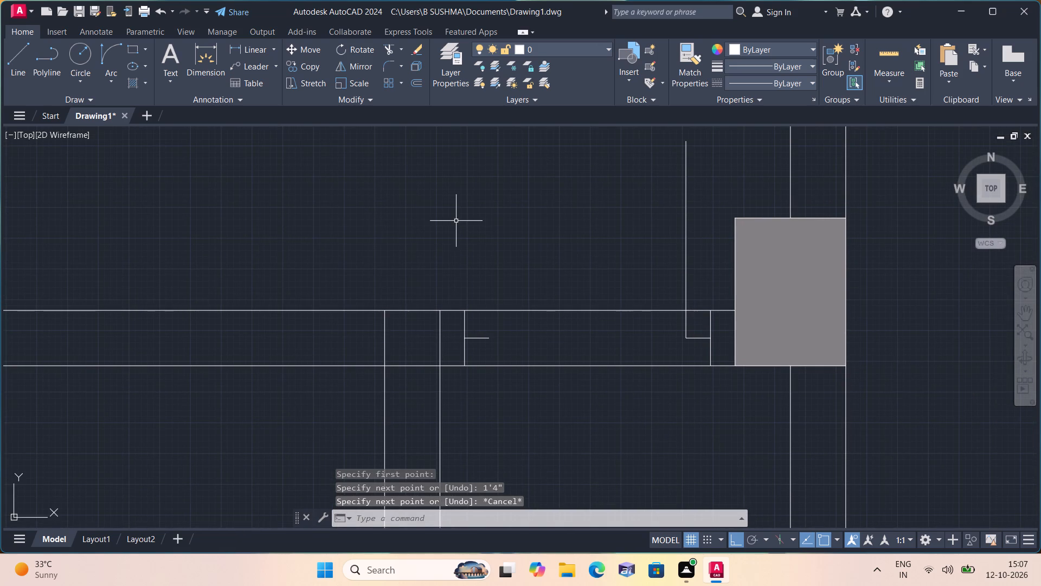
left_click(112, 79)
left_click(166, 246)
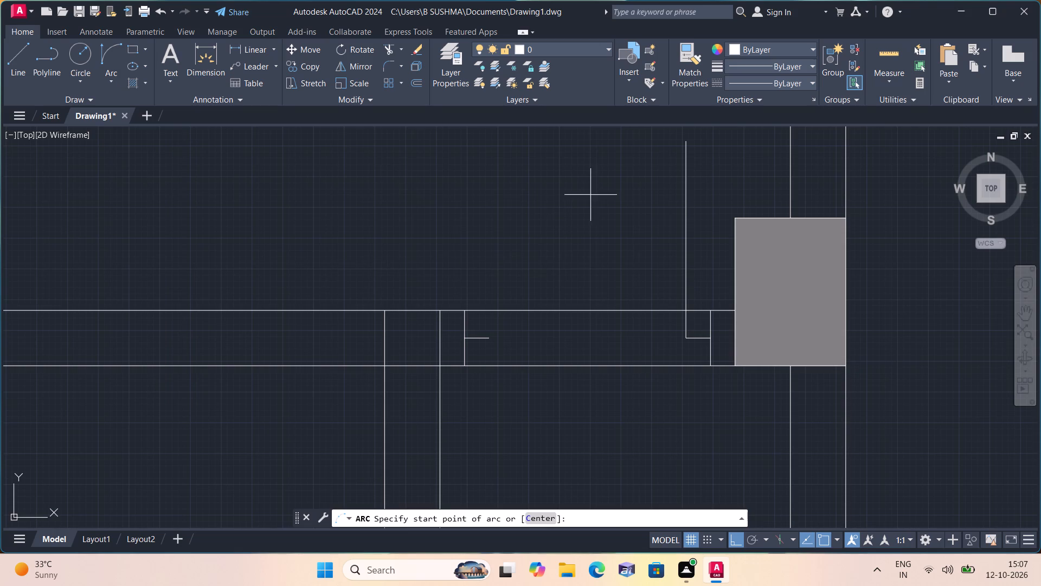
left_click(685, 138)
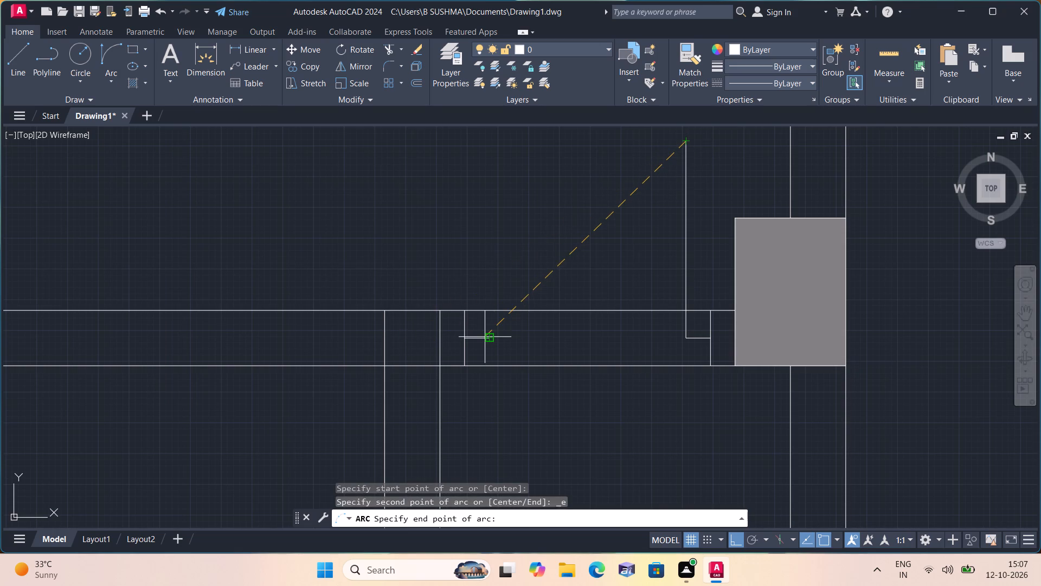
left_click(487, 339)
left_click(384, 234)
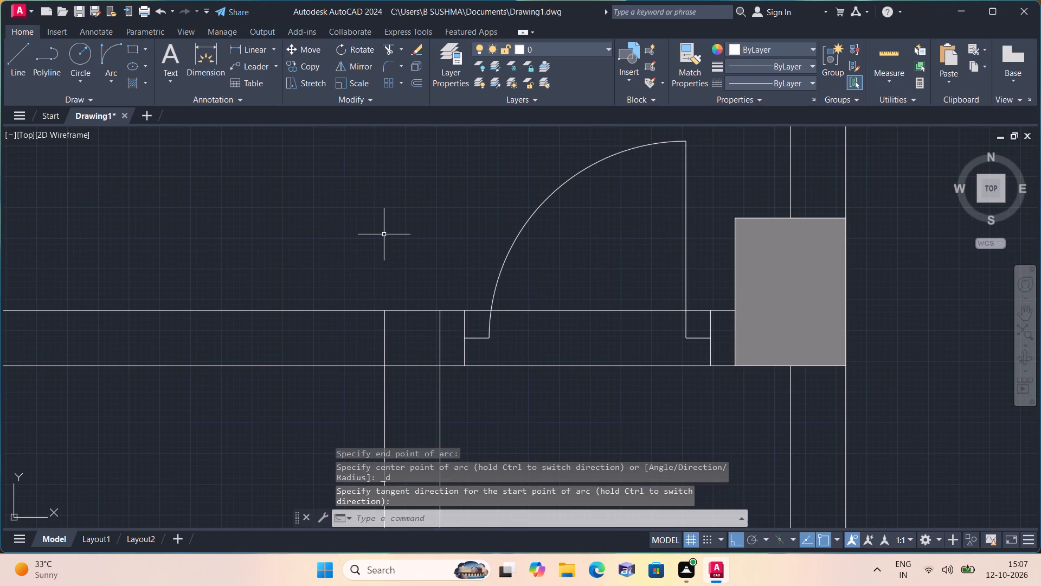
Offset the vertical leaf line 1" toward the opening to give the door leaf its thickness.
type("off")
key("space")
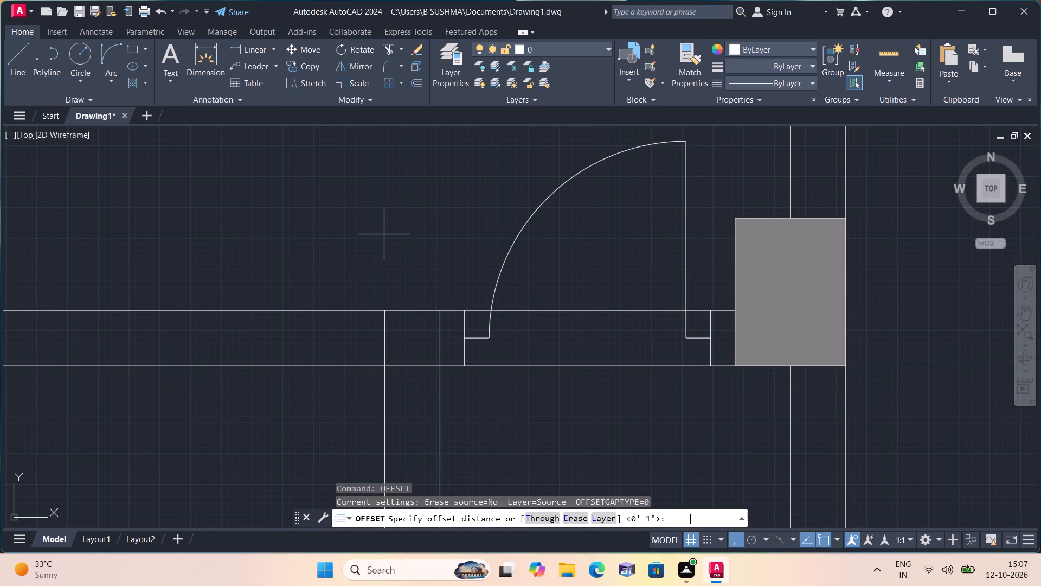
type("1\"")
key("space")
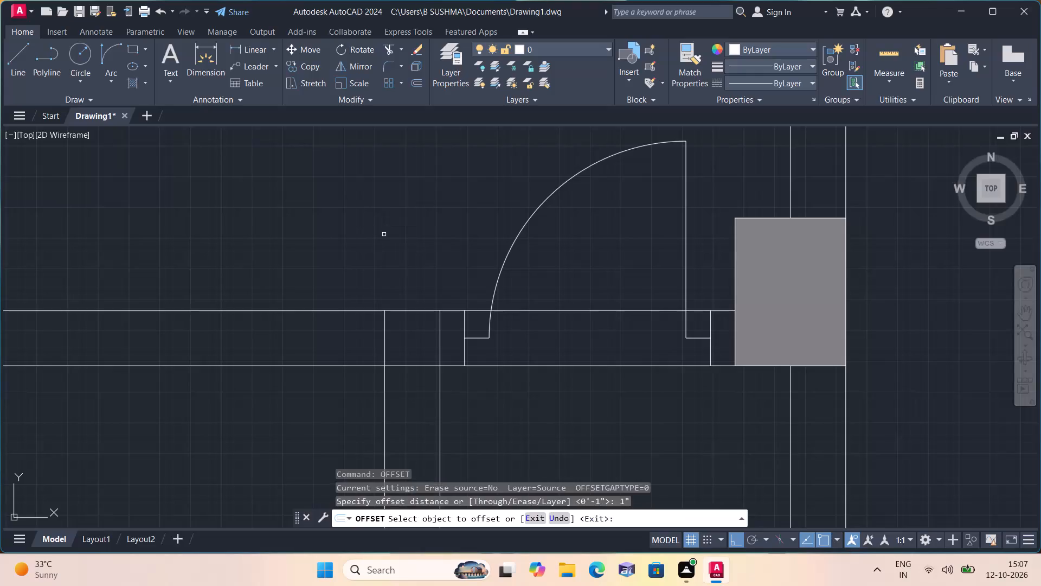
left_click(687, 297)
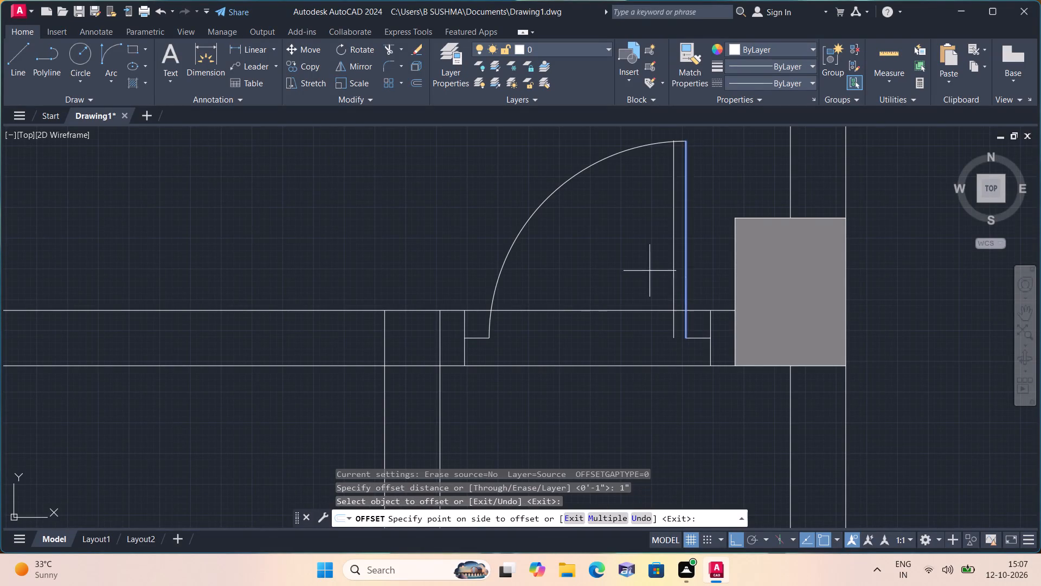
left_click(647, 270)
key("space")
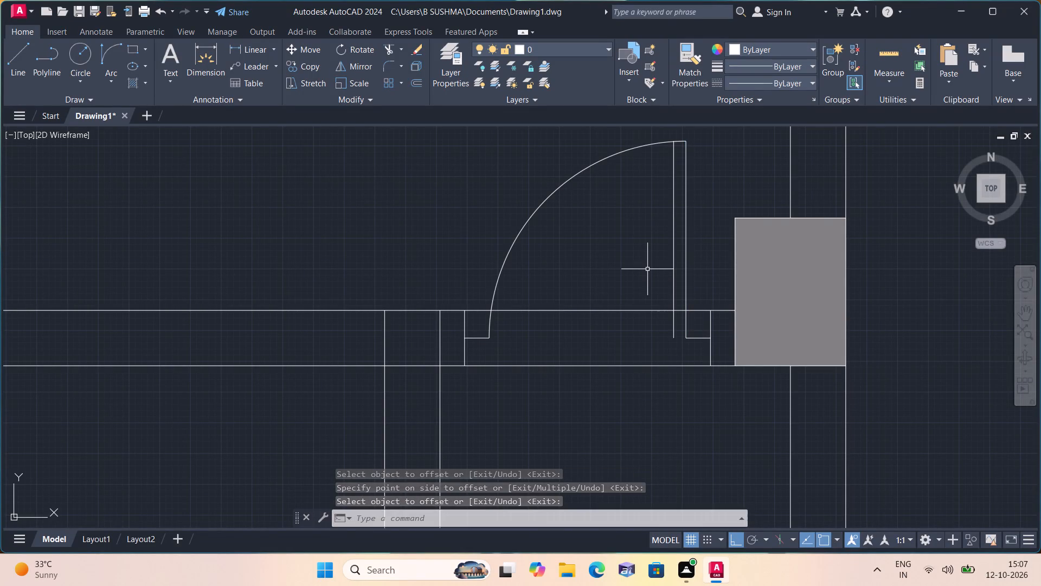
Close the bottom of the door leaf with a short line joining its two vertical lines.
type("l")
key("space")
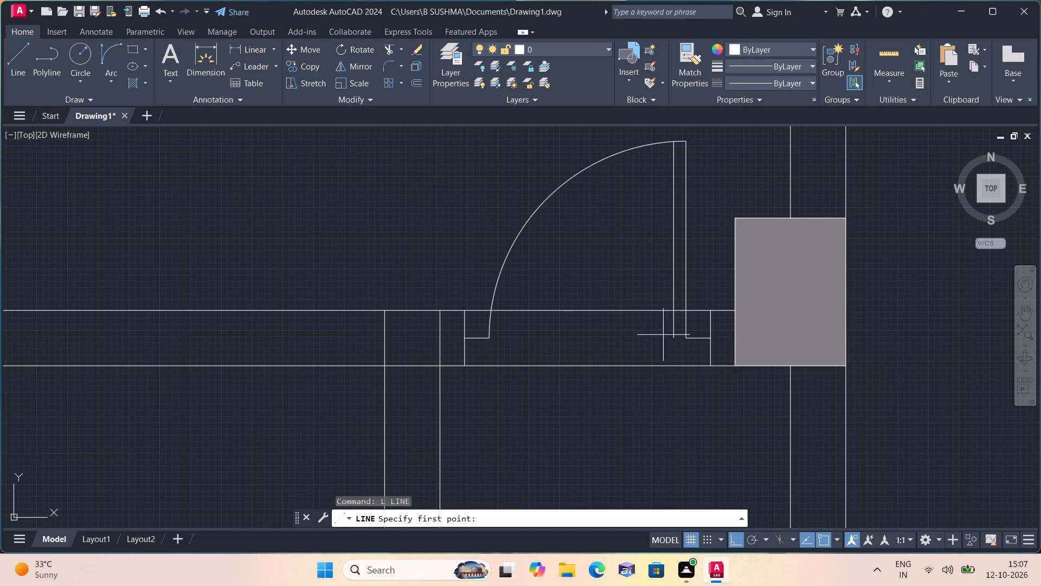
left_click(674, 339)
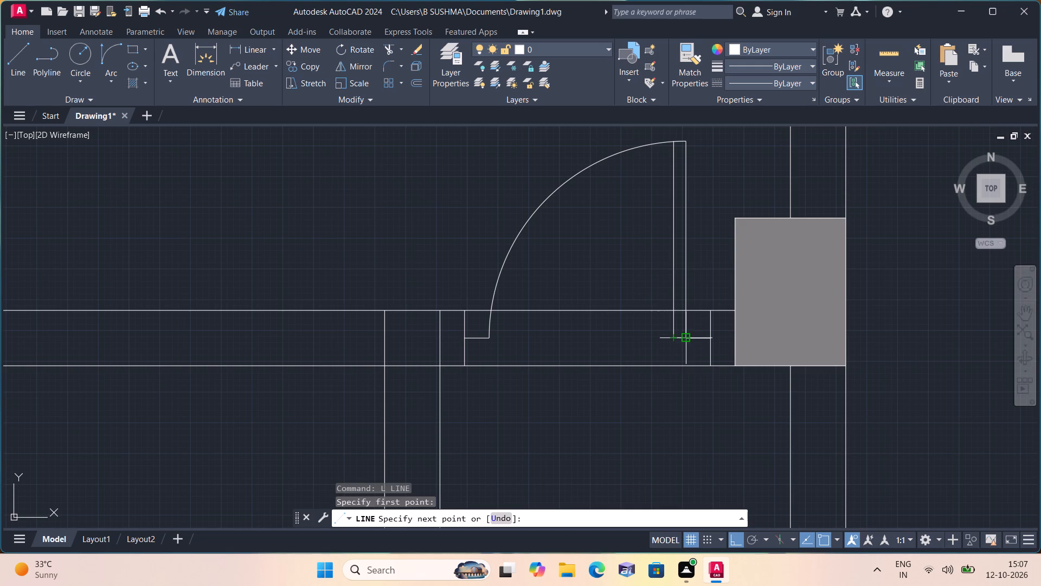
left_click(687, 339)
key("space")
Draw a short line joining the end of the right small room's upper wall line to the column's face.
scroll(556, 367, "down", 2)
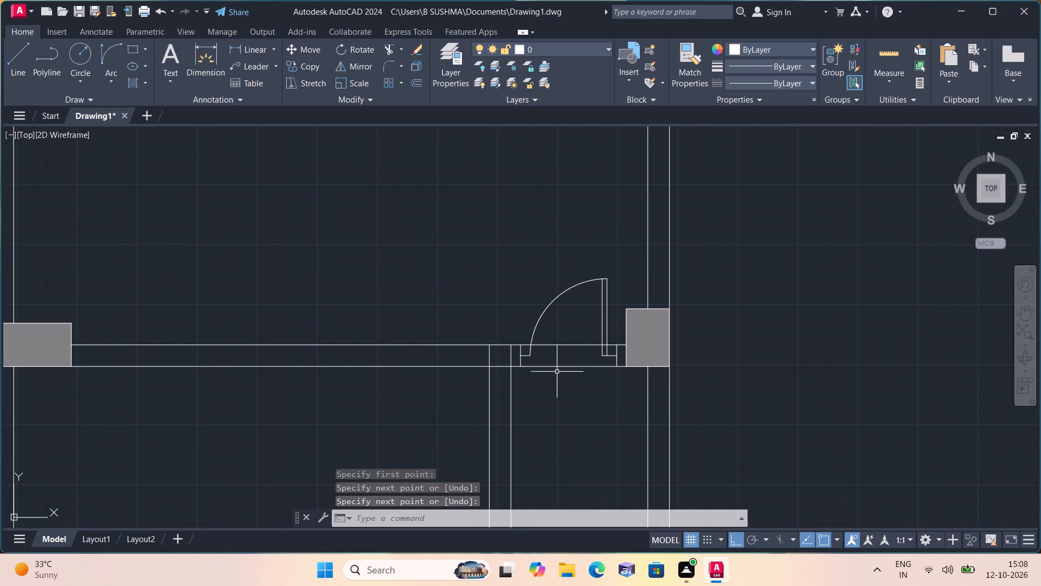
middle_click_drag(761, 424, 584, 390)
scroll(761, 424, "down", 1)
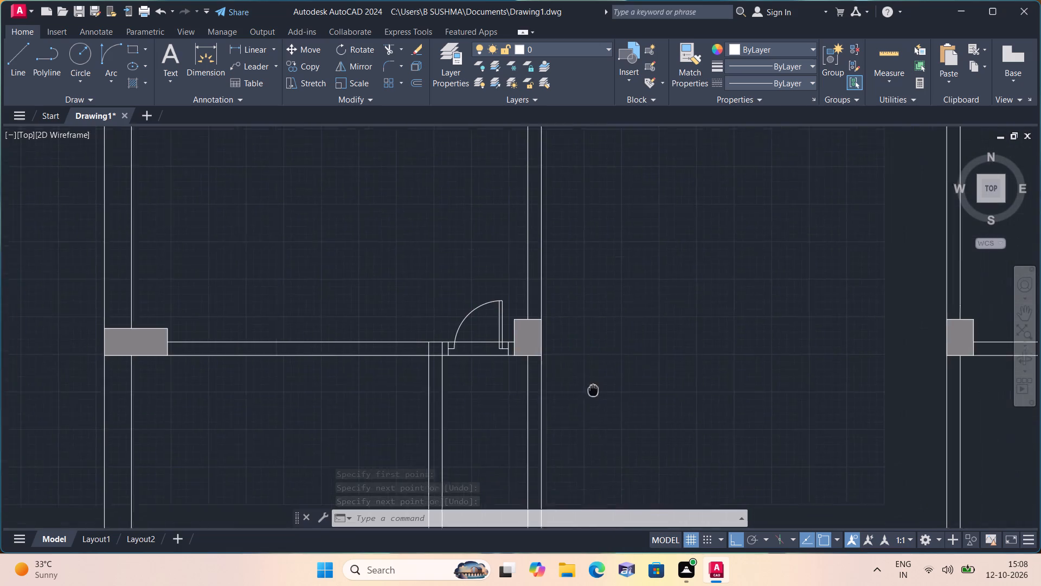
middle_click_drag(584, 390, 523, 375)
middle_click_drag(785, 370, 624, 386)
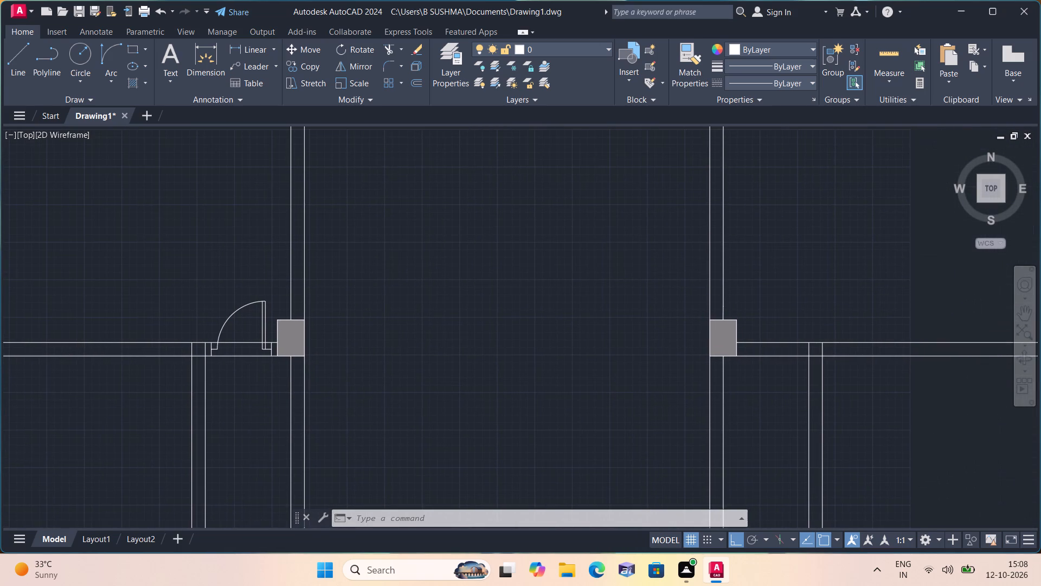
key("l")
key("space")
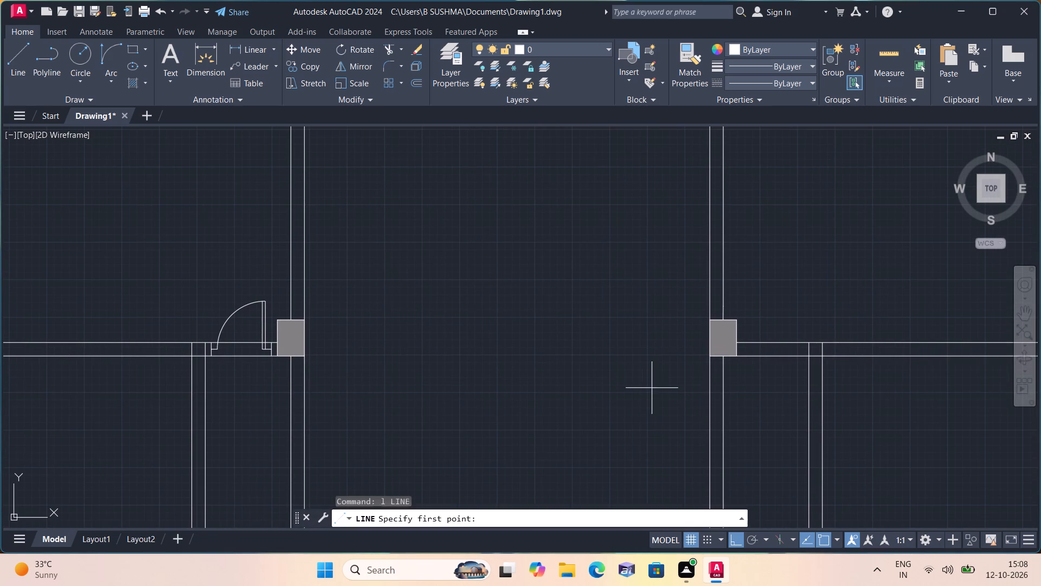
scroll(723, 349, "up", 2)
middle_click_drag(761, 341, 735, 359)
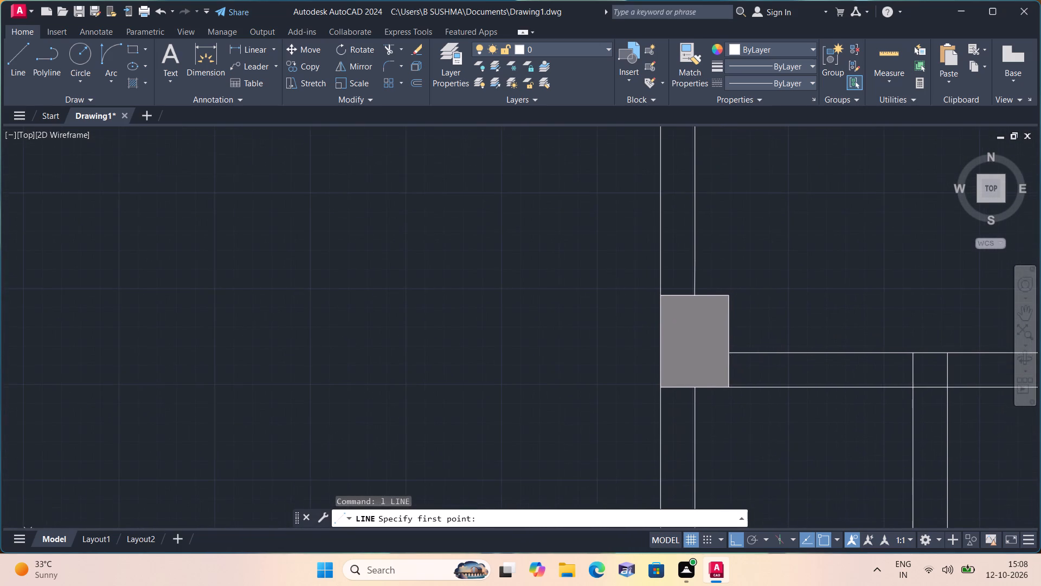
scroll(768, 368, "up", 1)
scroll(711, 373, "up", 2)
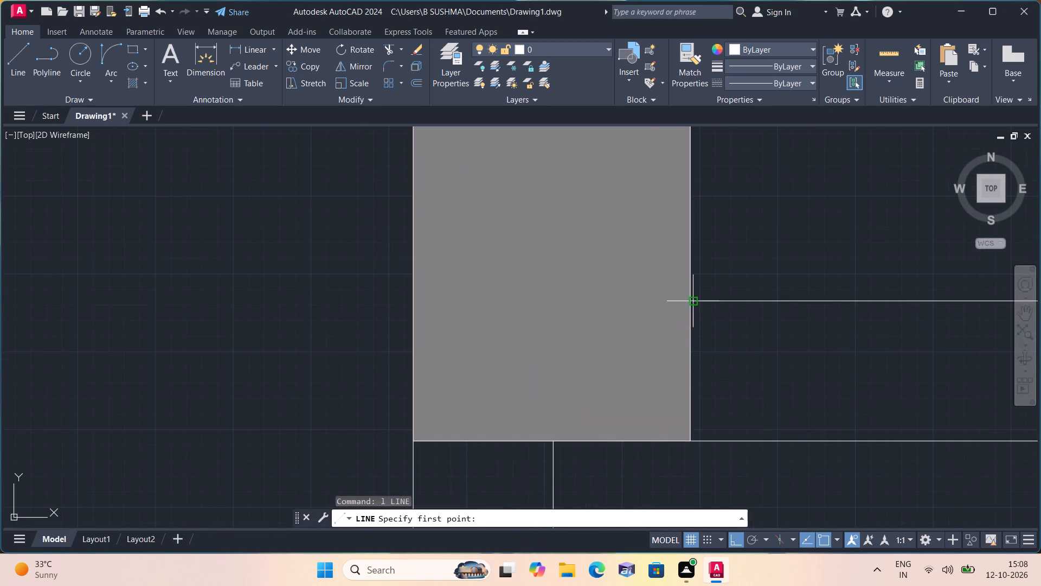
scroll(717, 326, "up", 1)
scroll(675, 282, "up", 1)
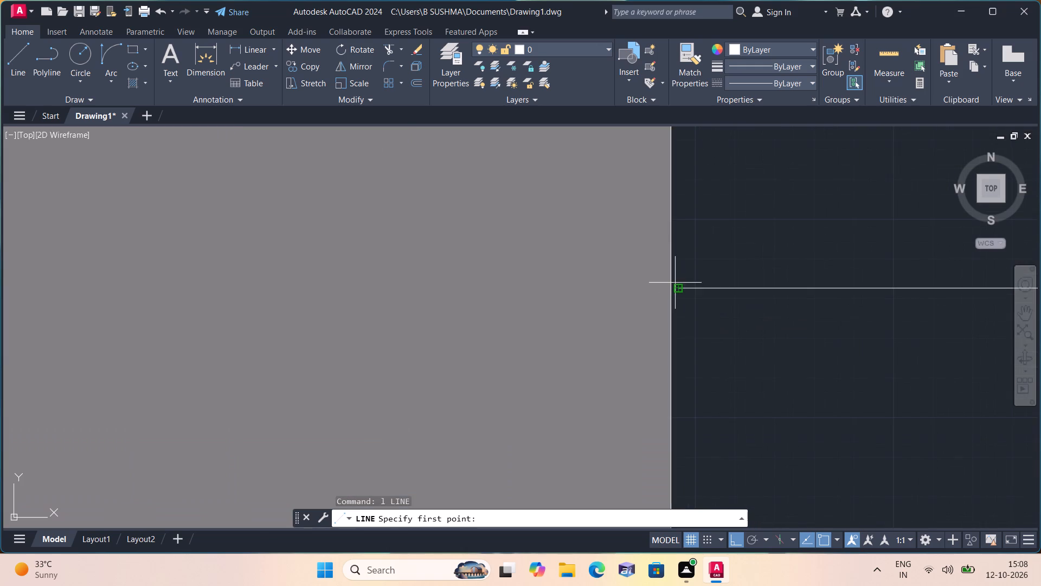
scroll(659, 269, "up", 2)
left_click(704, 318)
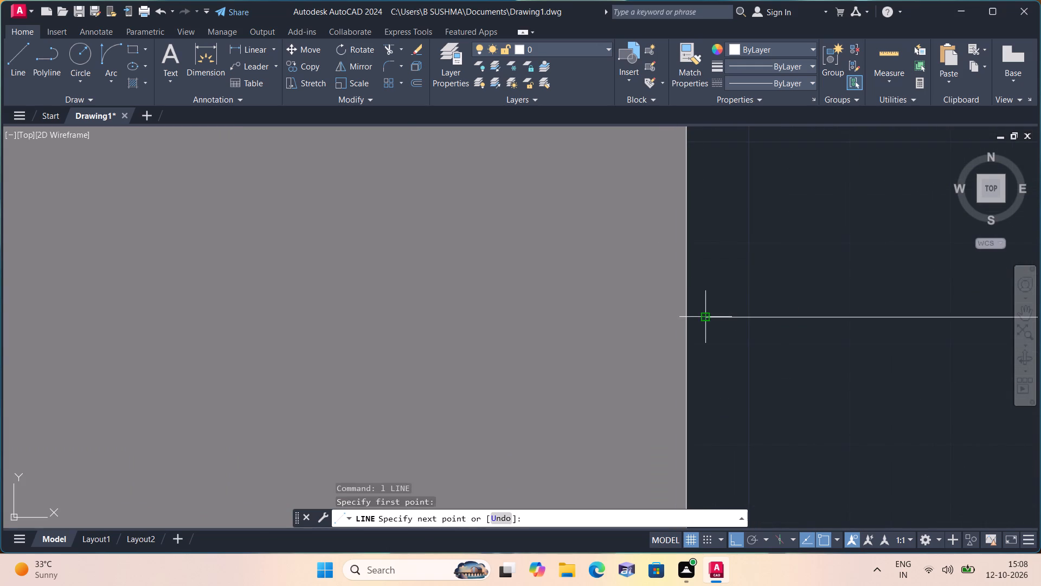
left_click(689, 317)
key("space")
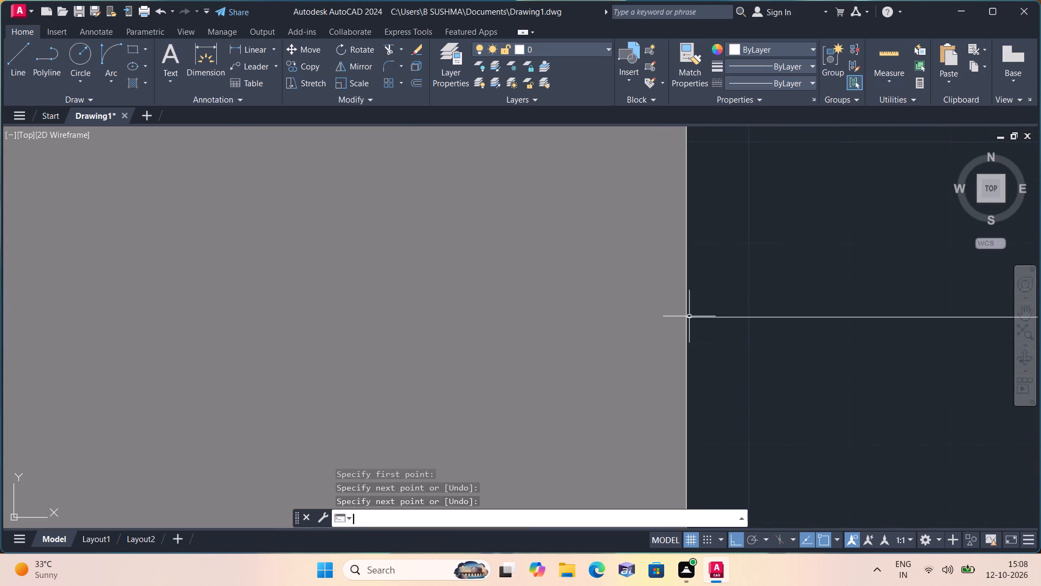
Draw the column-side jamb line across the upper wall, 2" from the column's face, and erase the 2" helper segment.
scroll(741, 345, "down", 3)
scroll(742, 348, "up", 3)
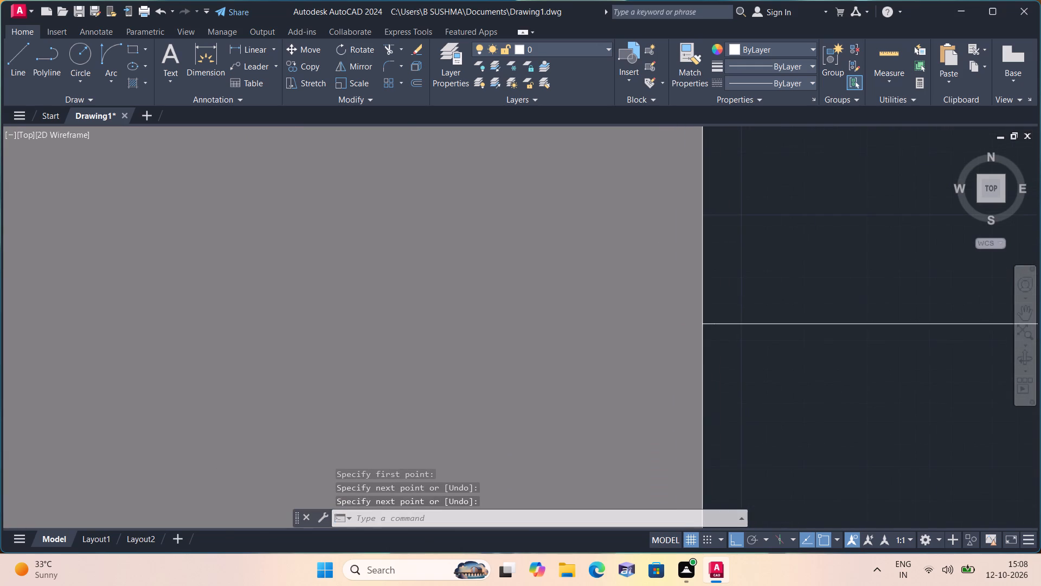
key("space")
left_click(680, 312)
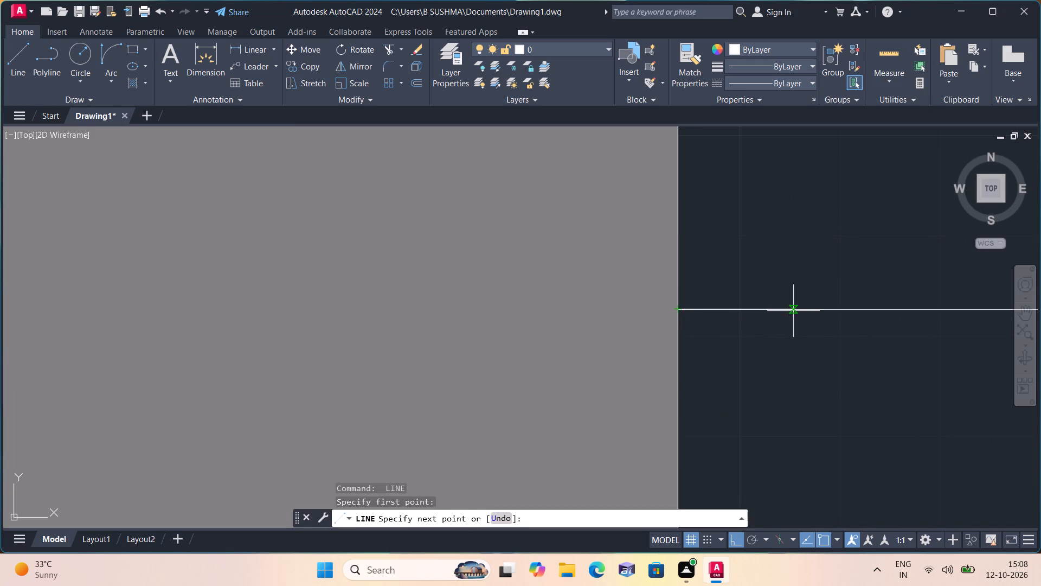
type("2\"")
key("space")
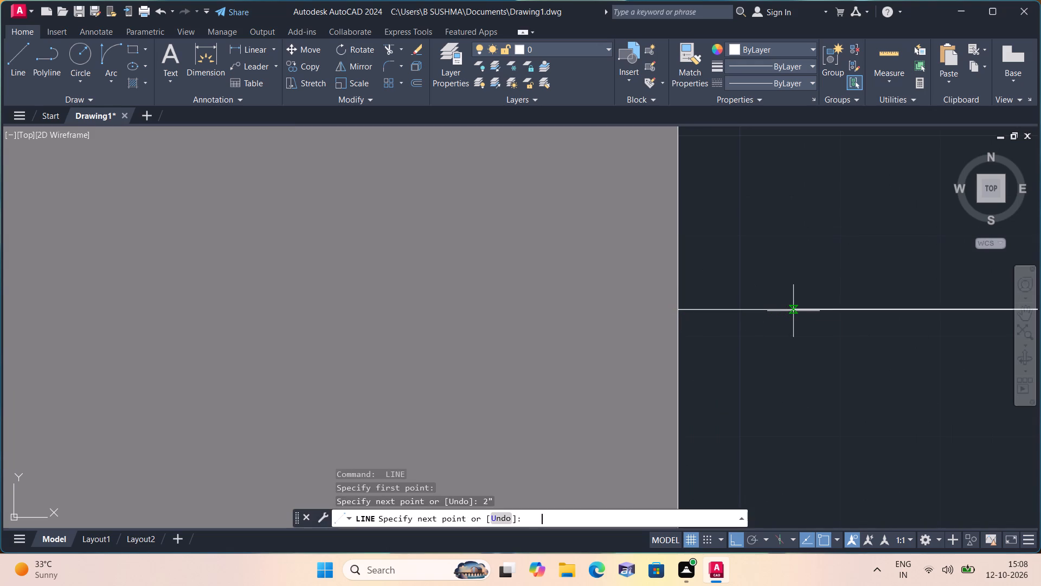
scroll(884, 445, "down", 1)
middle_click_drag(885, 445, 733, 330)
scroll(715, 312, "down", 2)
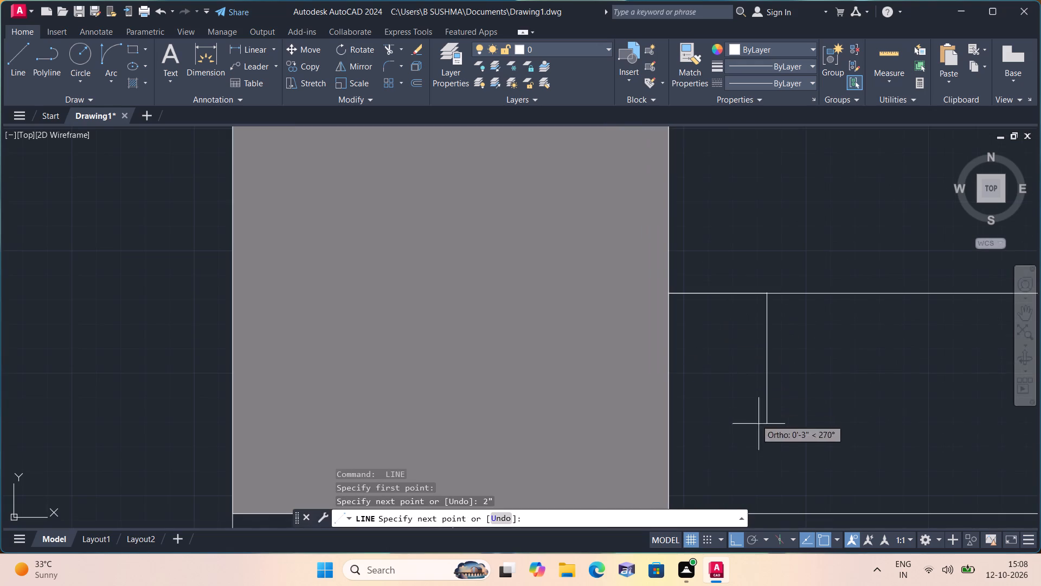
left_click(767, 511)
key("space")
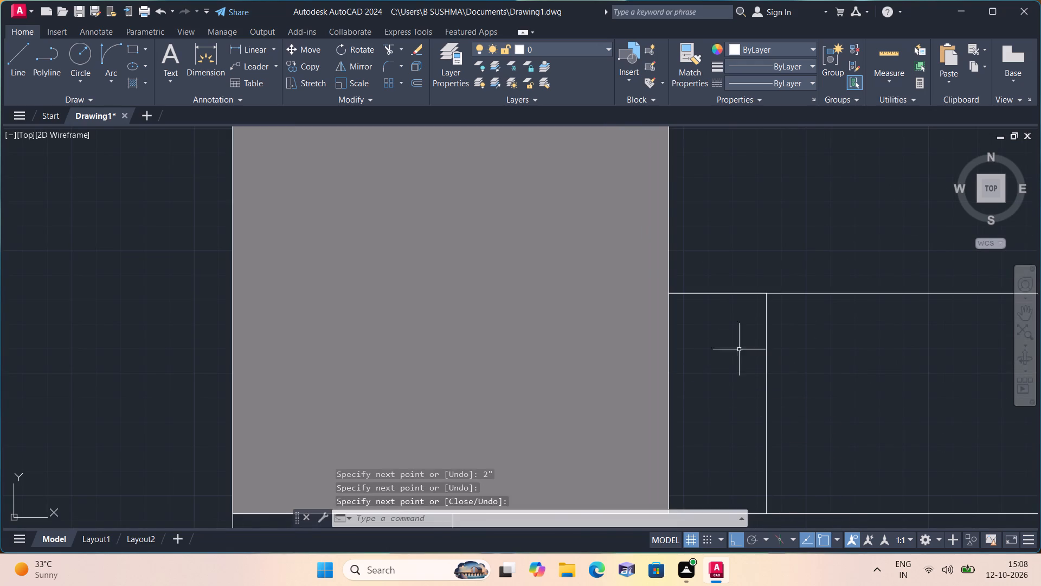
left_click(729, 293)
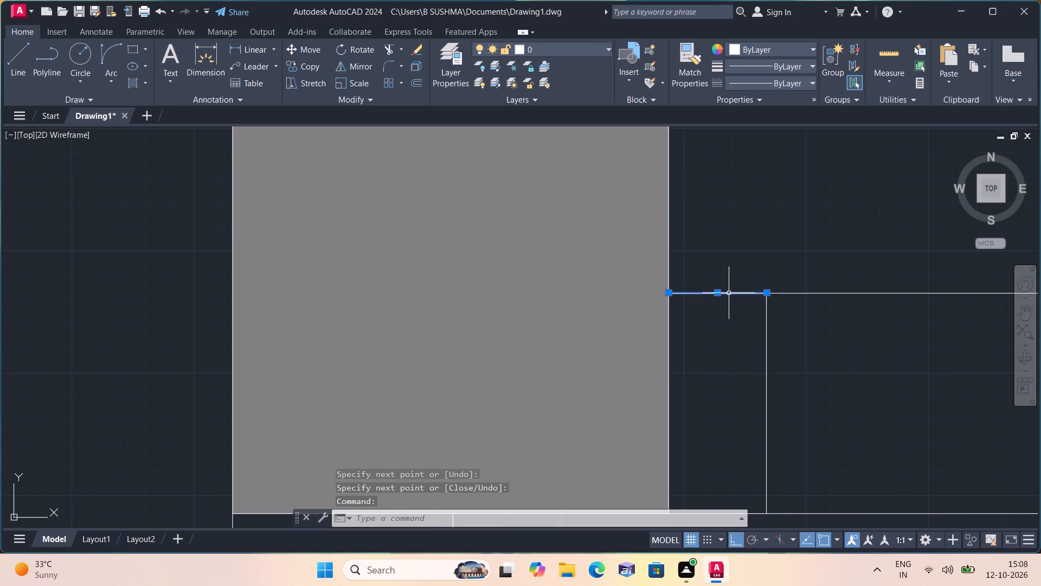
key("Delete")
Draw a 2" stub from the column-side jamb's midpoint into the opening and continue the line to the partition's near face line.
type("l")
key("space")
scroll(729, 293, "down", 3)
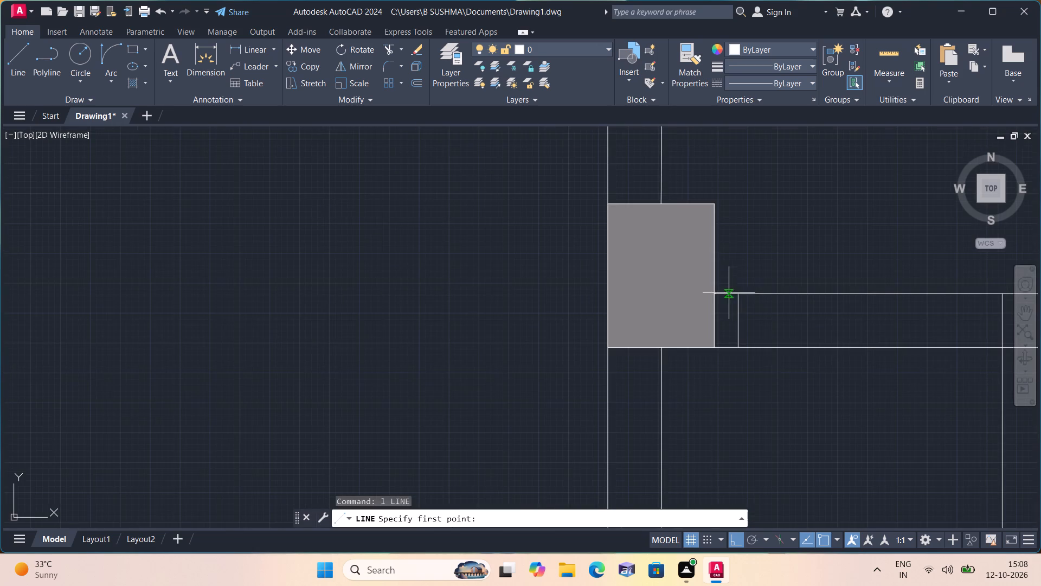
middle_click_drag(763, 347, 619, 328)
left_click(596, 304)
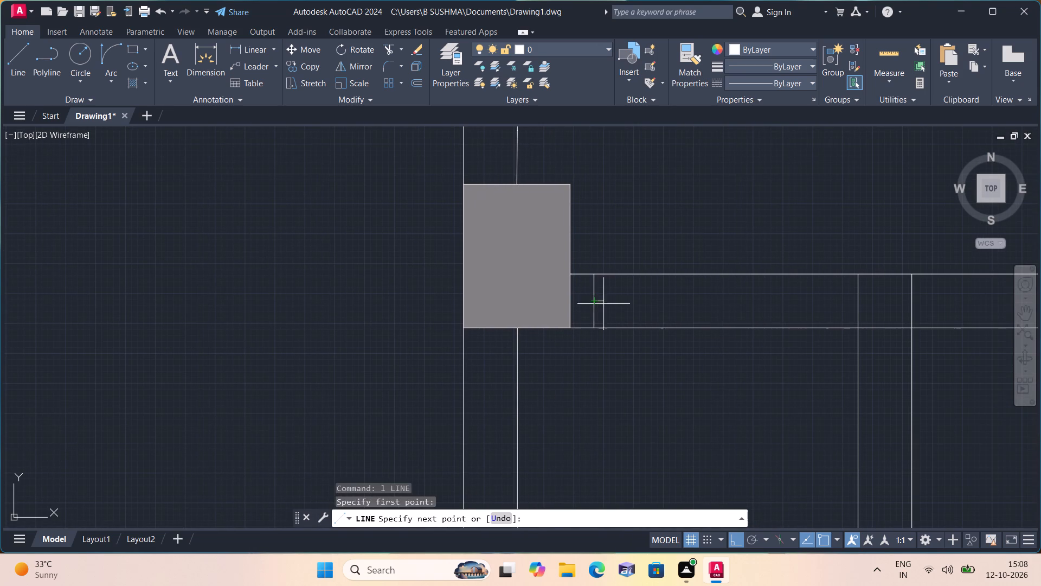
type("2\"")
key("space")
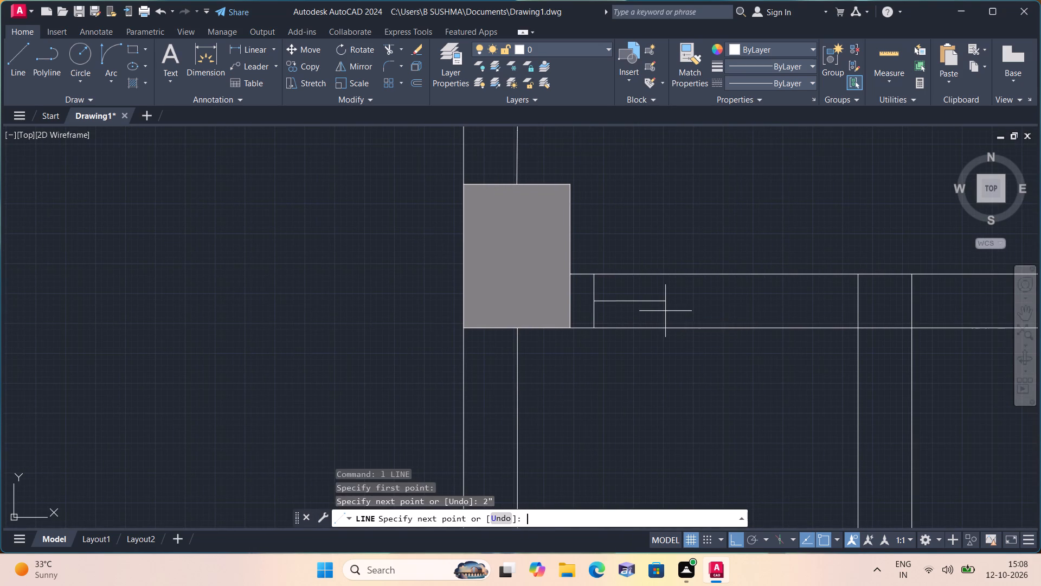
scroll(665, 311, "up", 3)
scroll(681, 314, "down", 4)
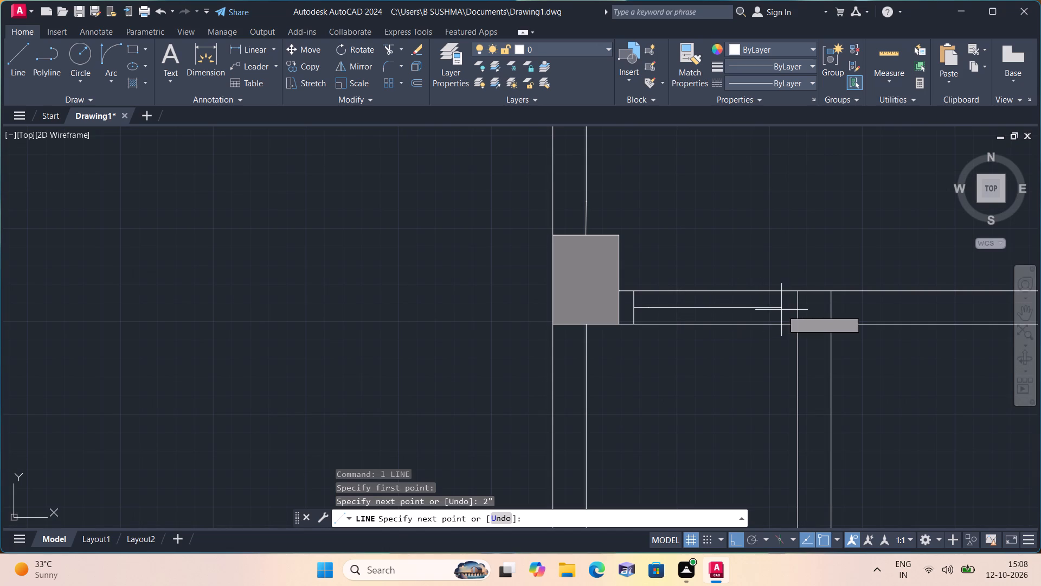
left_click(802, 308)
key("space")
Draw the partition-side jamb line across the wall, offset by a 2" segment from the partition's near face line.
scroll(798, 311, "up", 1)
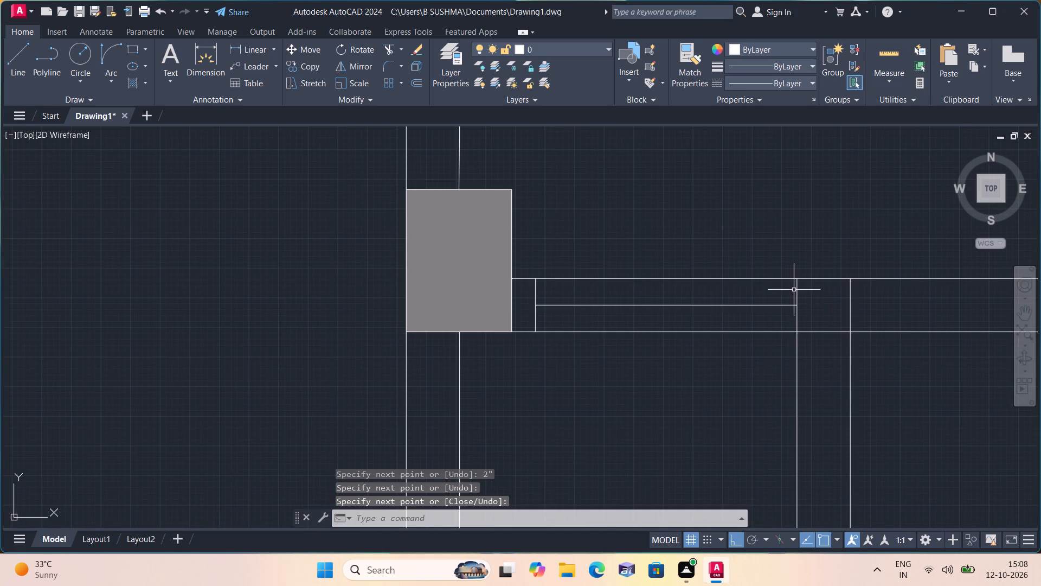
key("space")
left_click(796, 281)
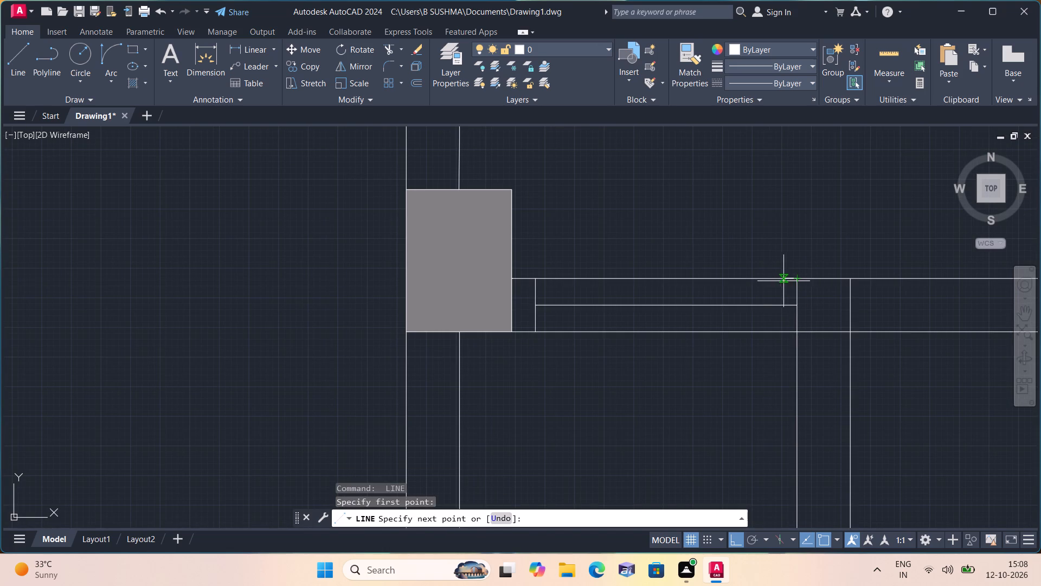
type("2\"")
key("space")
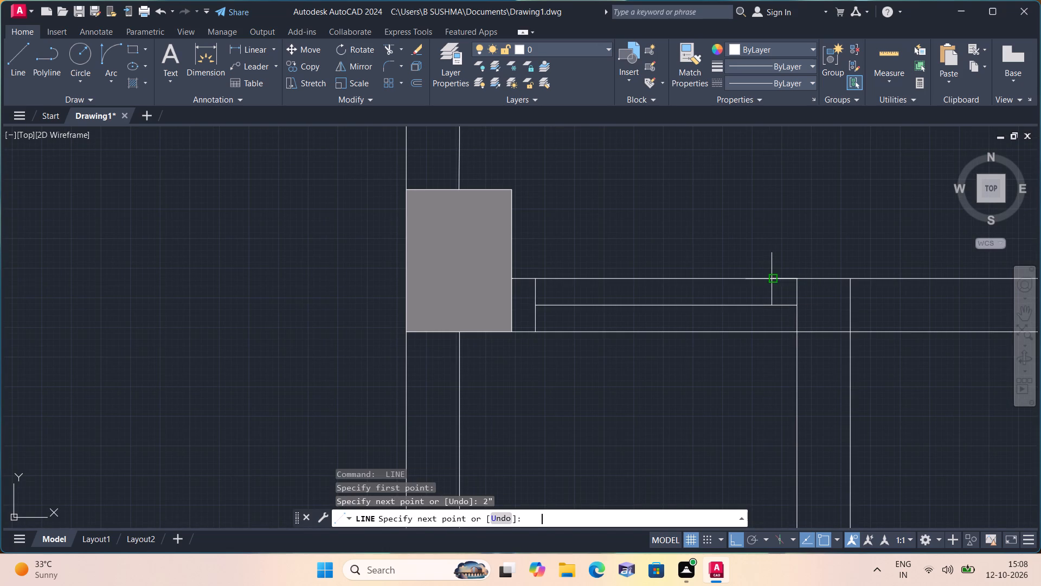
left_click(771, 332)
key("space")
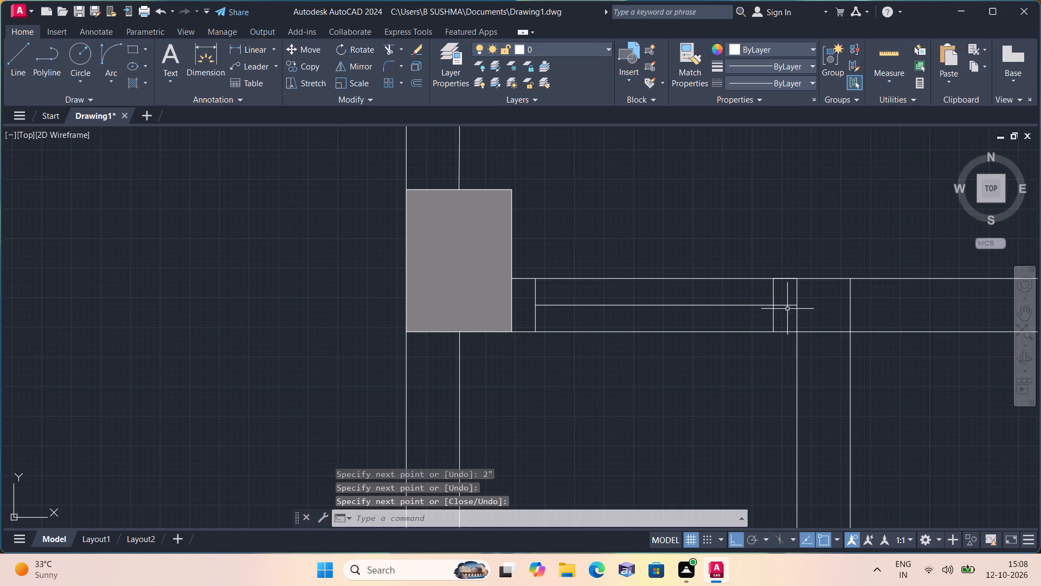
Erase the long mid-wall line crossing the opening and the 2" helper segment beside the partition.
left_click(782, 305)
key("Delete")
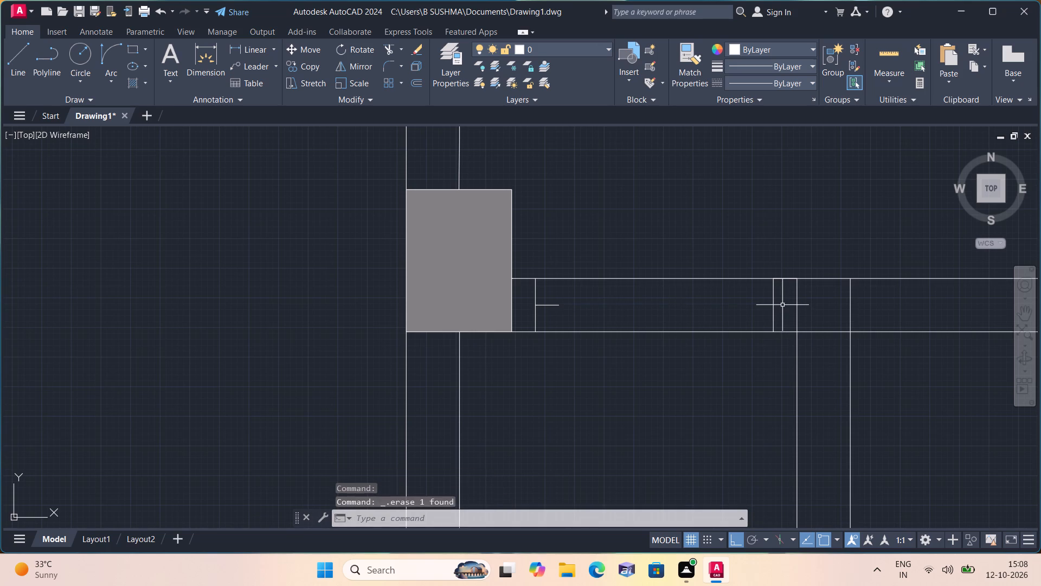
left_click(782, 279)
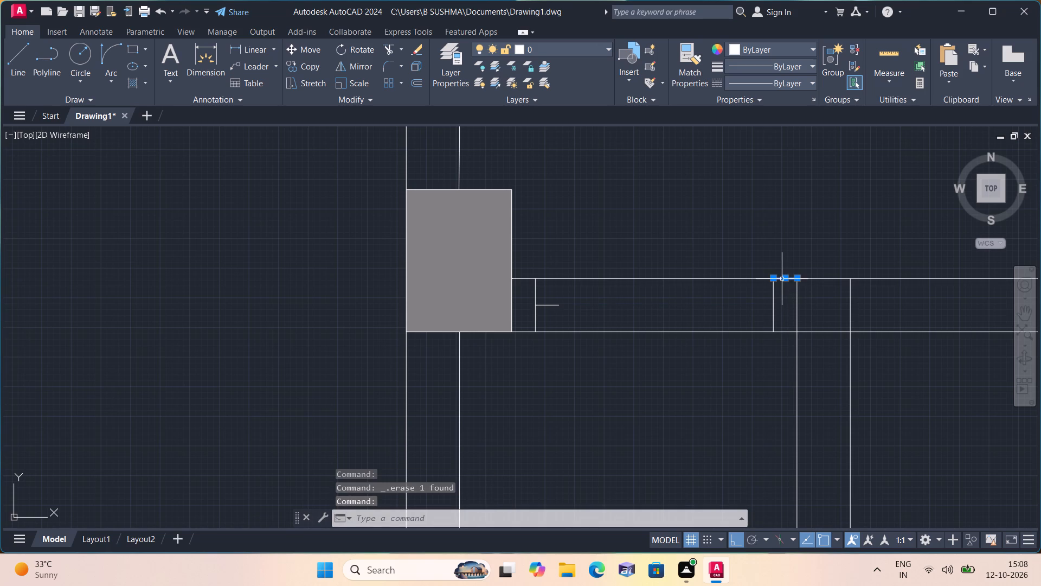
key("Delete")
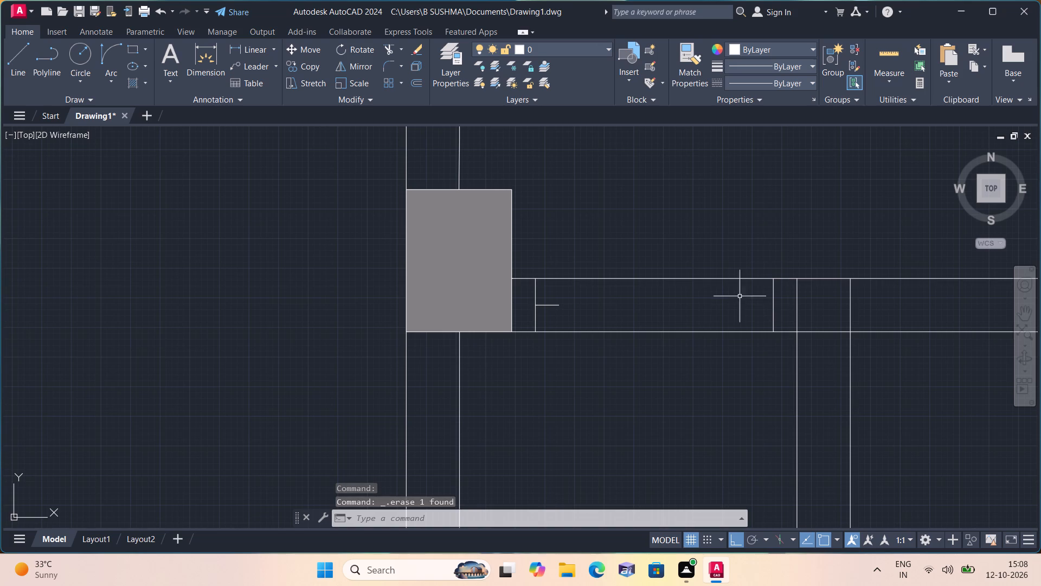
Draw a 2" stub from the partition-side jamb's midpoint toward the opening.
type("l")
key("space")
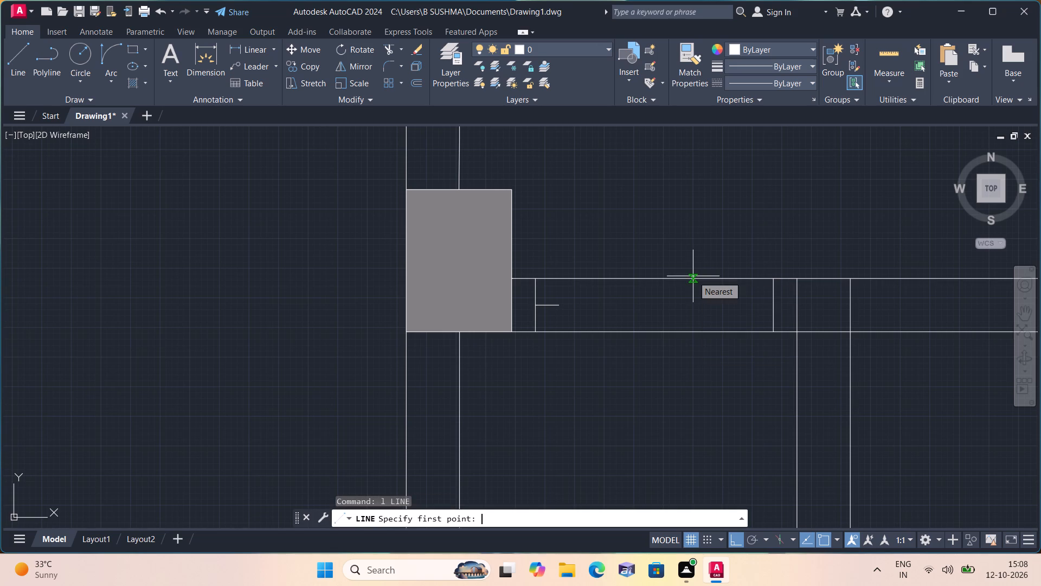
left_click(771, 307)
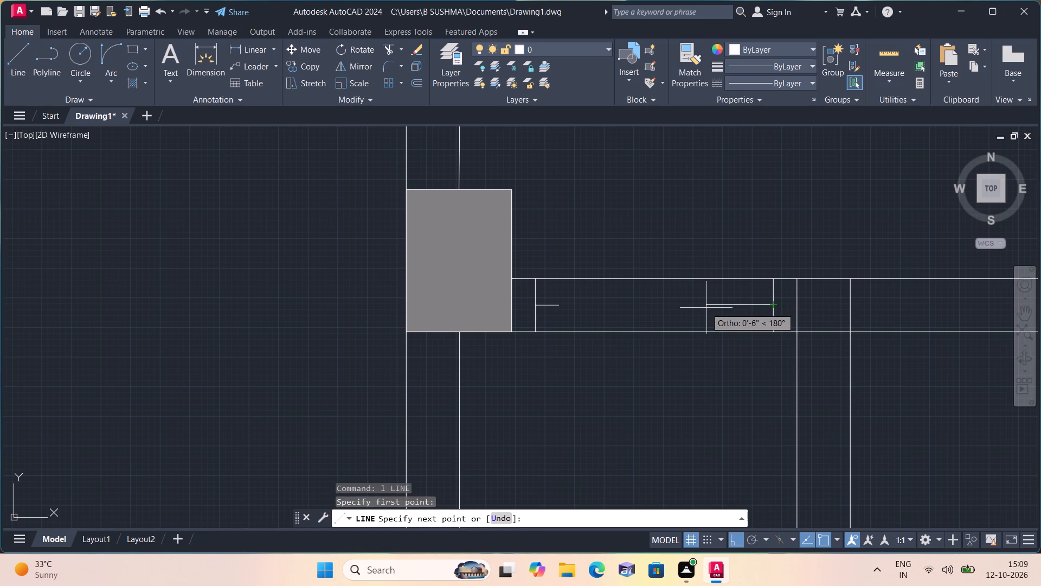
type("2\"")
key("space")
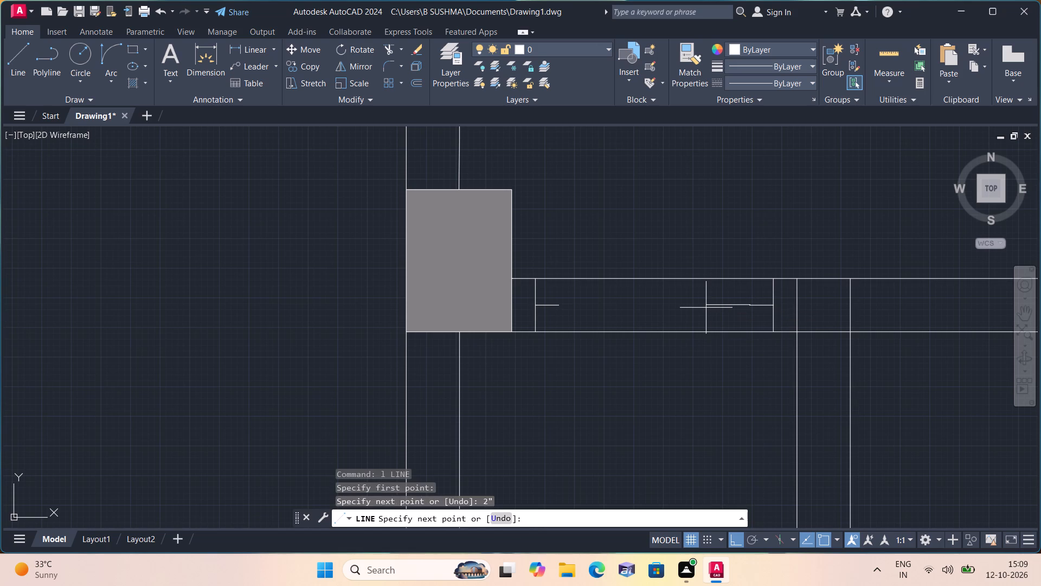
key("Escape")
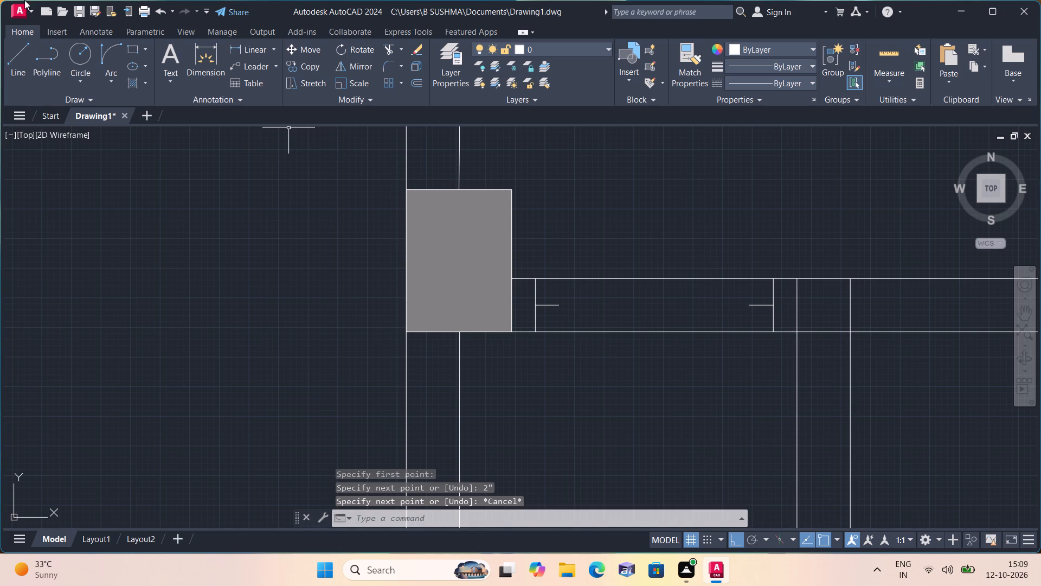
Measure the clear distance between the two stub ends with a linear dimension, without placing it.
left_click(255, 49)
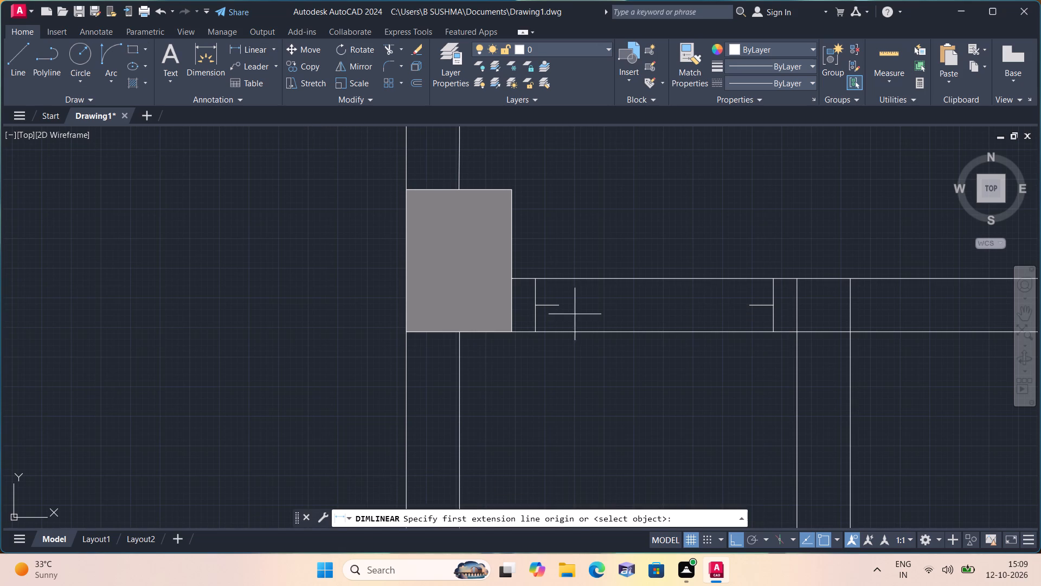
left_click(560, 307)
left_click(753, 309)
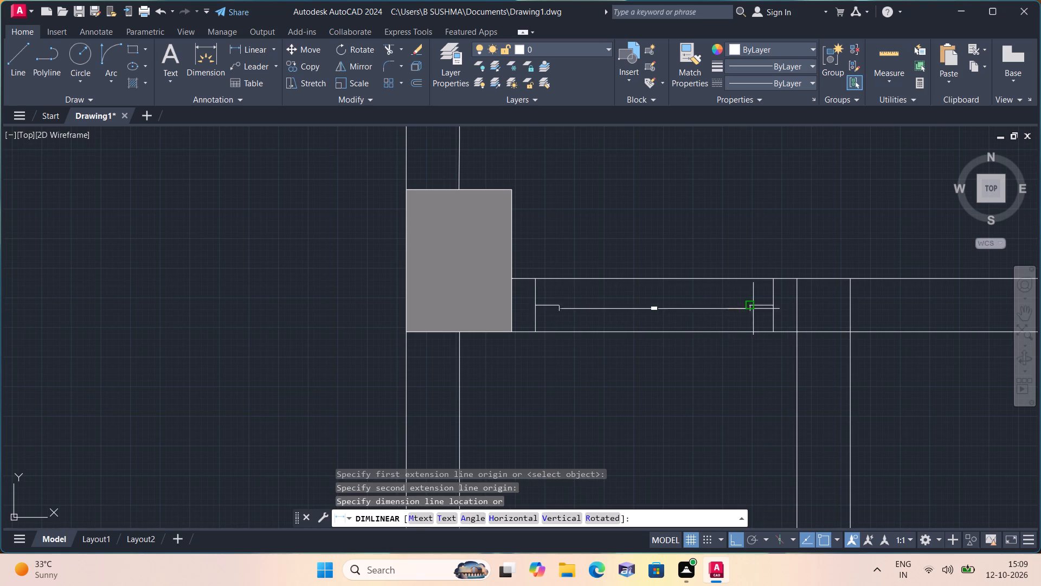
scroll(665, 330, "up", 3)
scroll(665, 330, "down", 4)
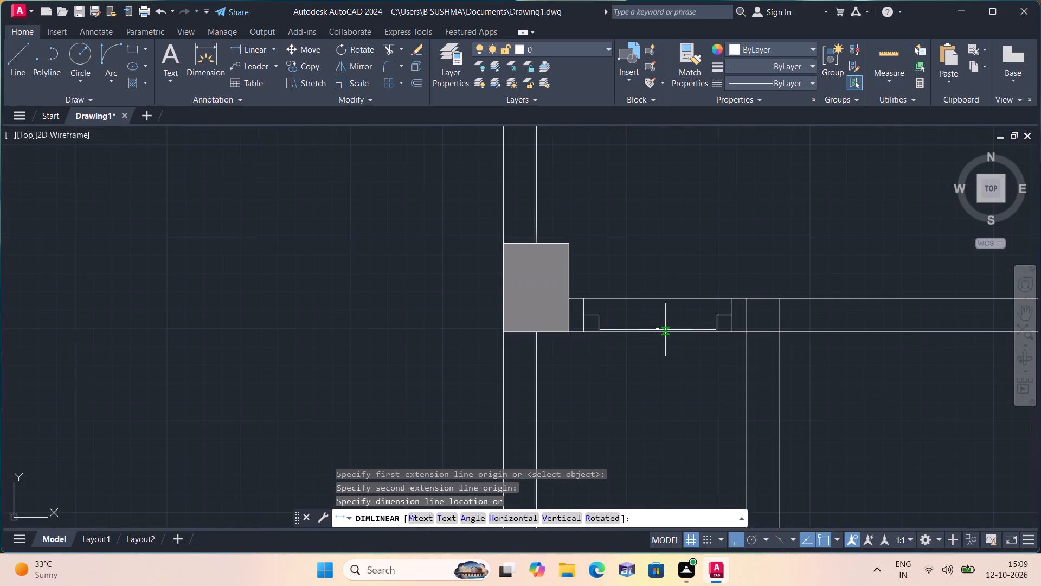
key("Escape")
Draw the door leaf as a 1'4" vertical line upward from the end of the column-side stub.
scroll(650, 312, "up", 1)
key("l")
key("space")
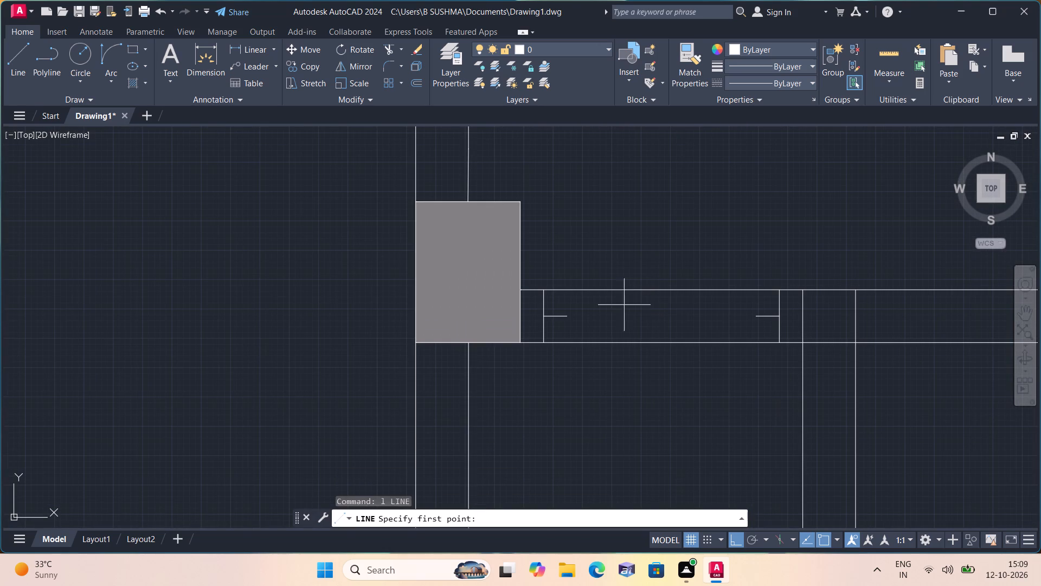
left_click(568, 316)
middle_click_drag(556, 244, 546, 362)
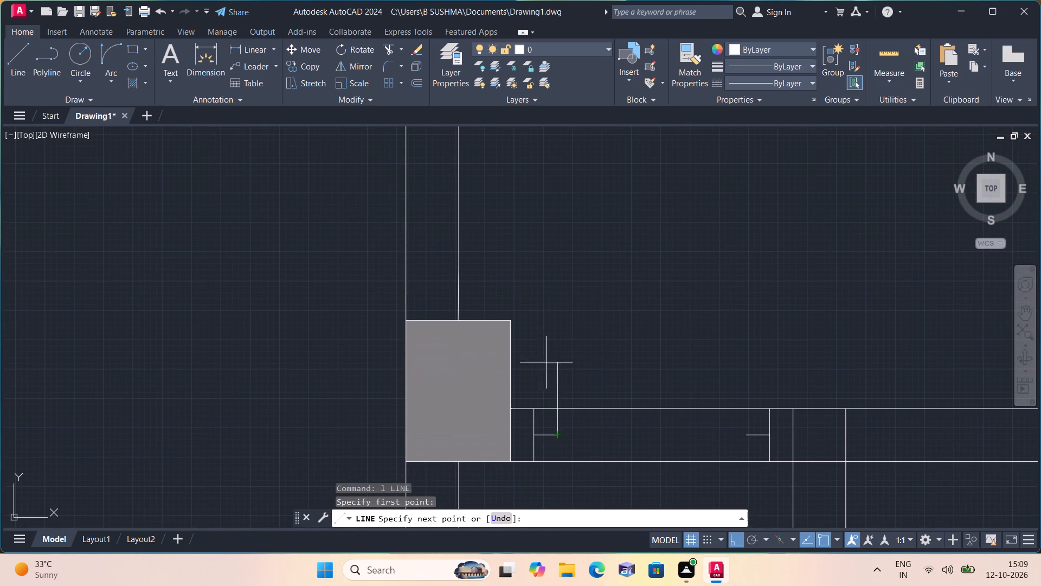
type("1'4")
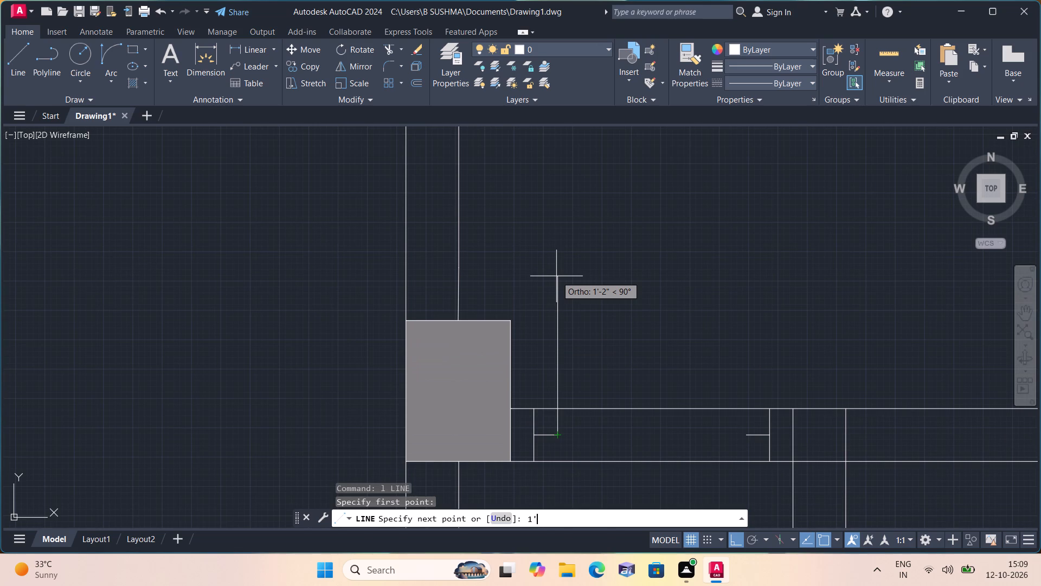
type("\"")
key("space")
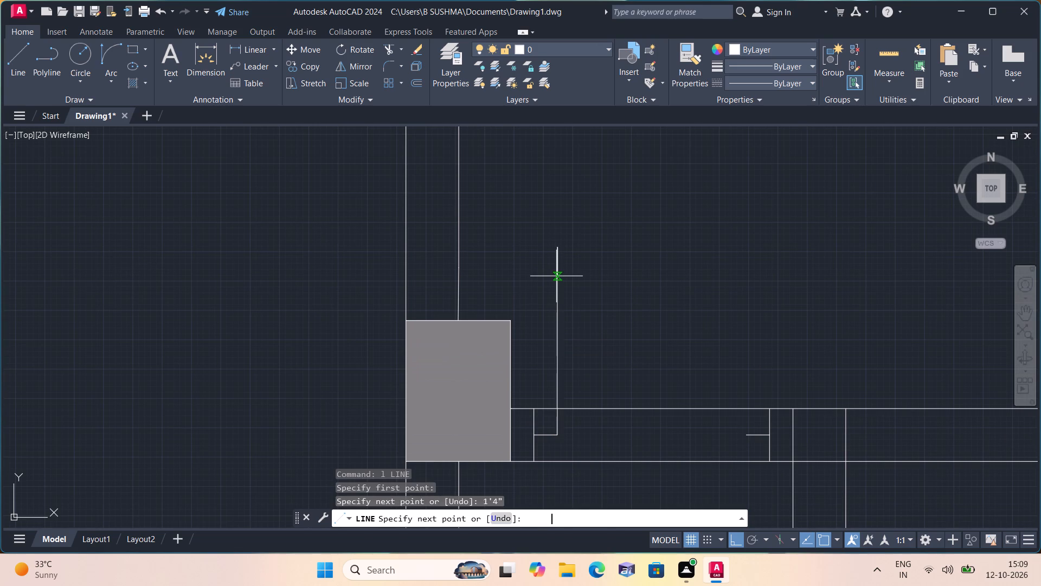
key("Escape")
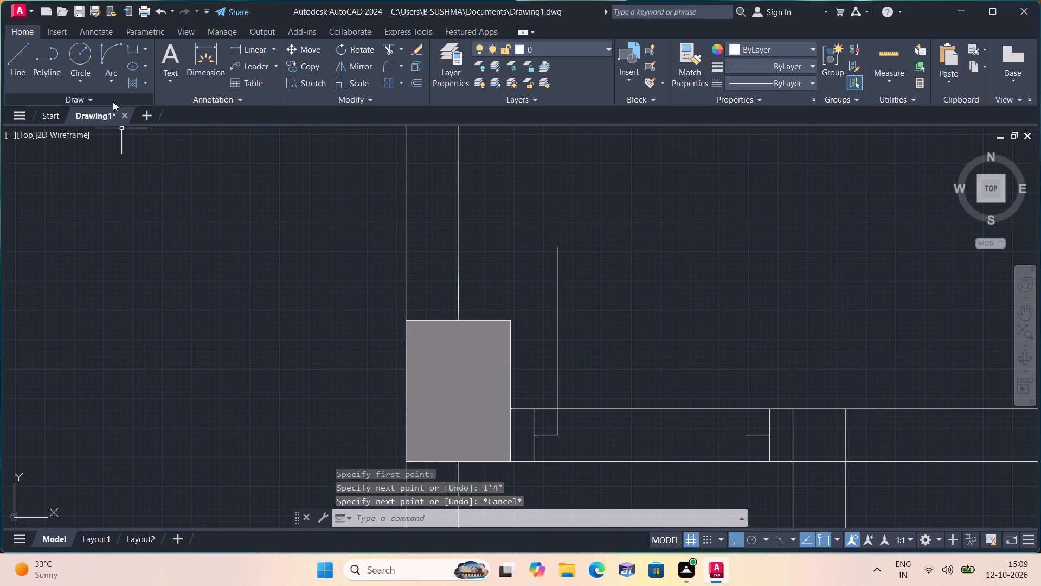
Draw the door swing as a start-end-direction arc from the leaf line's top to the partition-side stub's end.
left_click(113, 81)
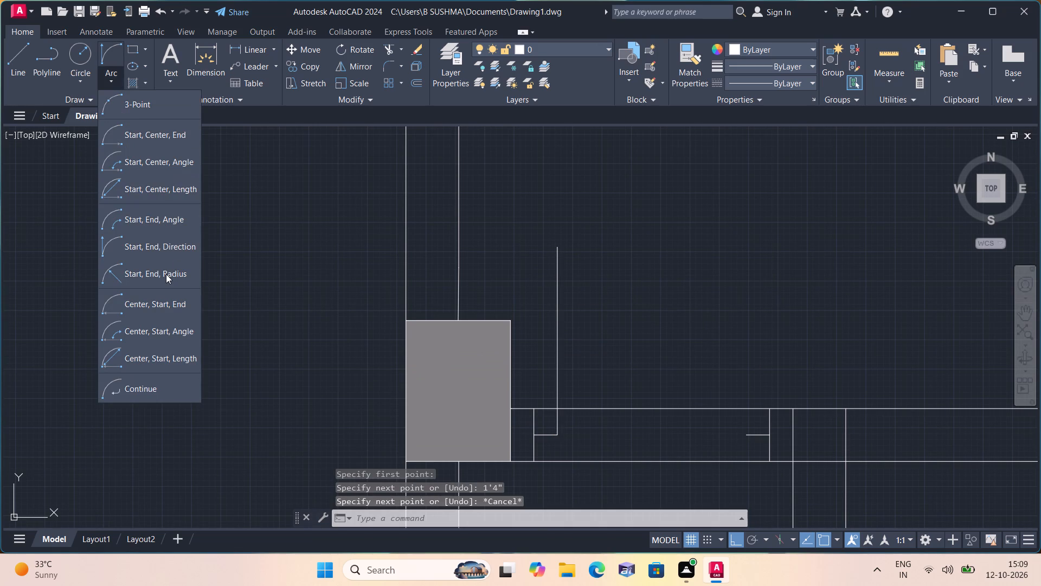
left_click(166, 248)
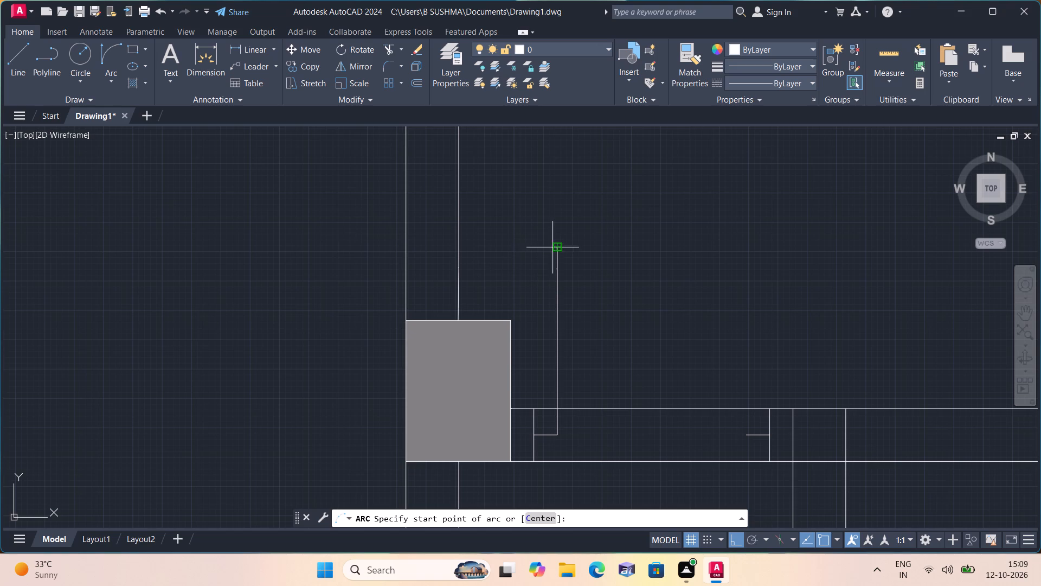
left_click(557, 247)
left_click(744, 432)
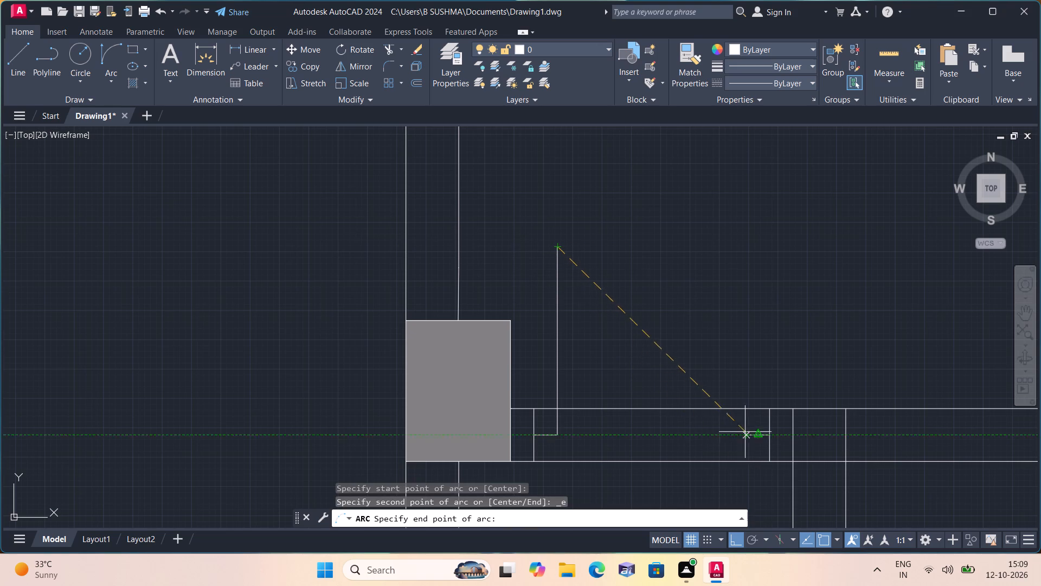
left_click(739, 275)
scroll(673, 286, "down", 3)
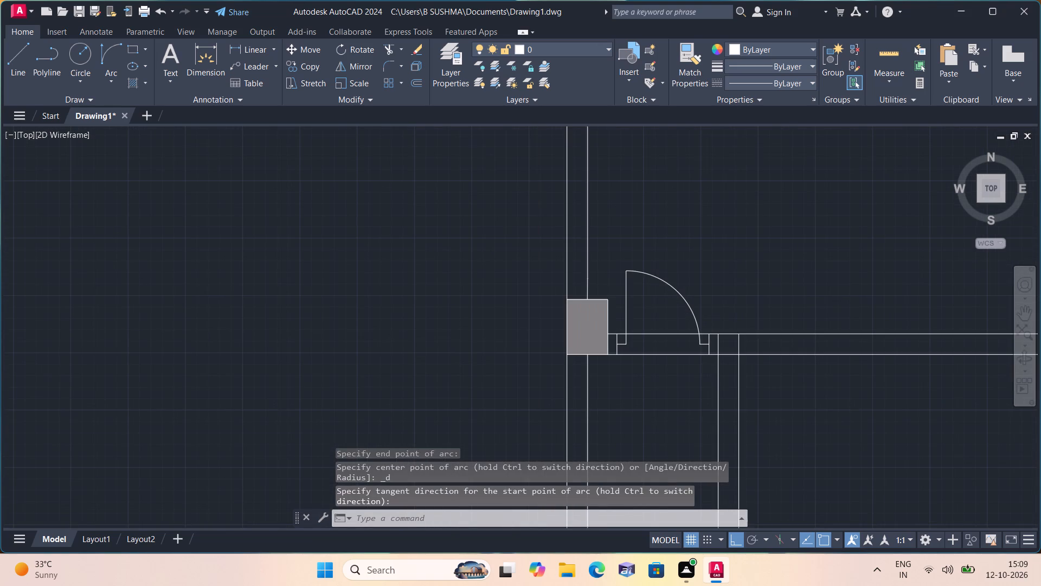
Offset the door leaf line beside the column 1" toward the opening to give the leaf its thickness.
type("off")
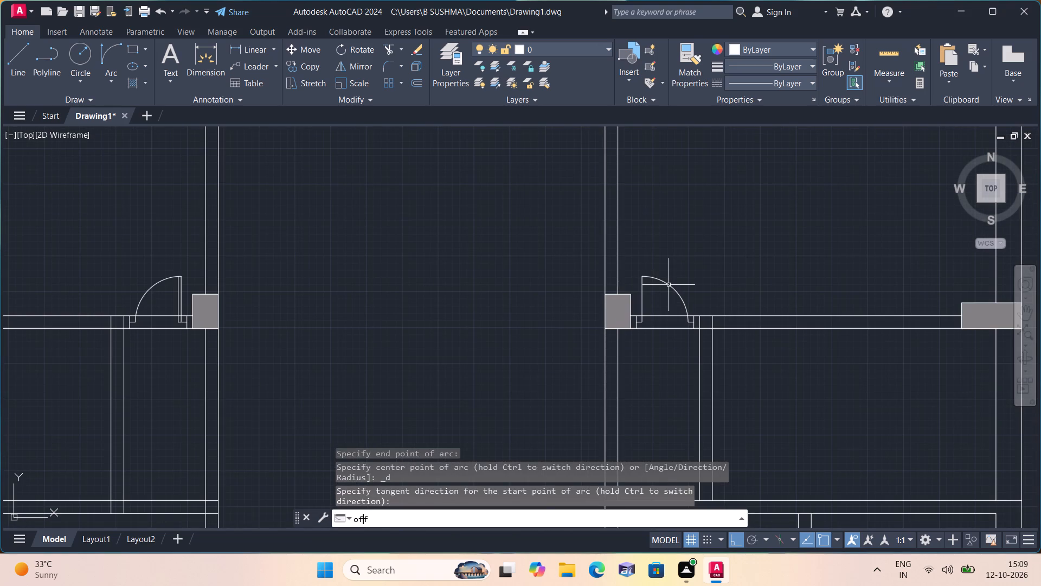
key("space")
type("1\"")
key("space")
scroll(669, 285, "up", 1)
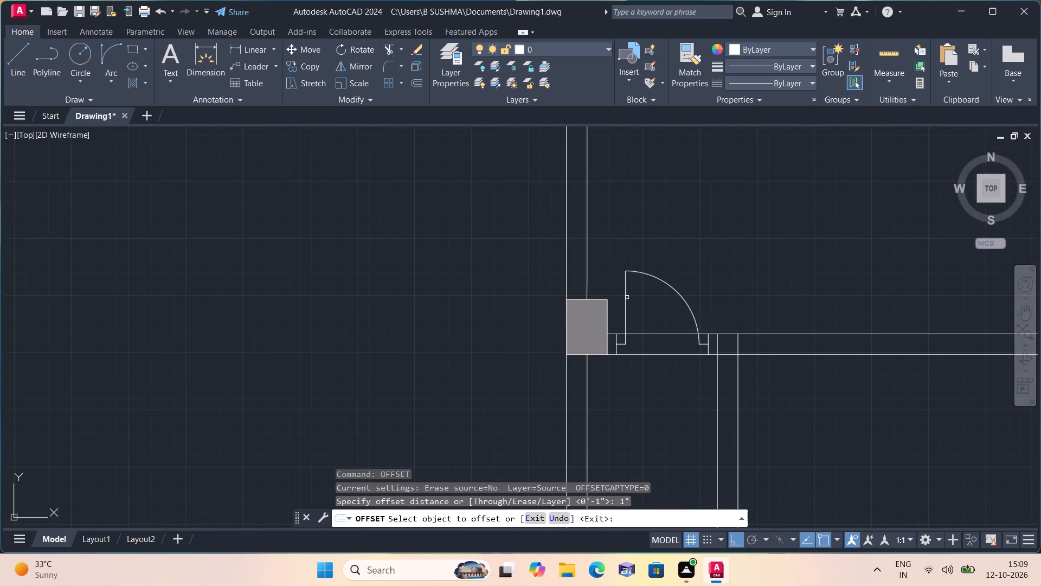
left_click(625, 297)
left_click(645, 300)
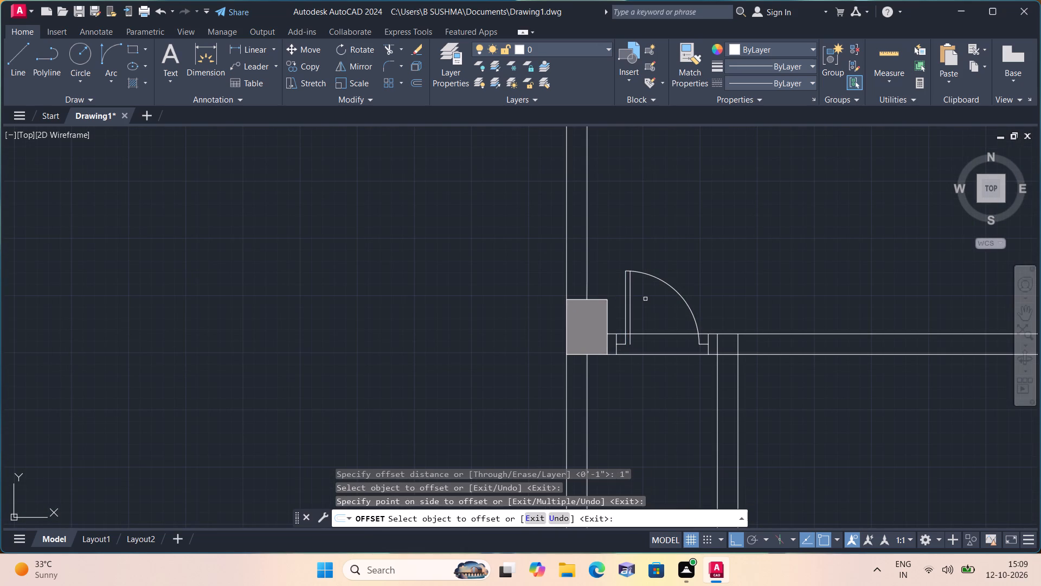
key("space")
Close the bottom of the door leaf with a short line between its two vertical lines.
type("l")
key("space")
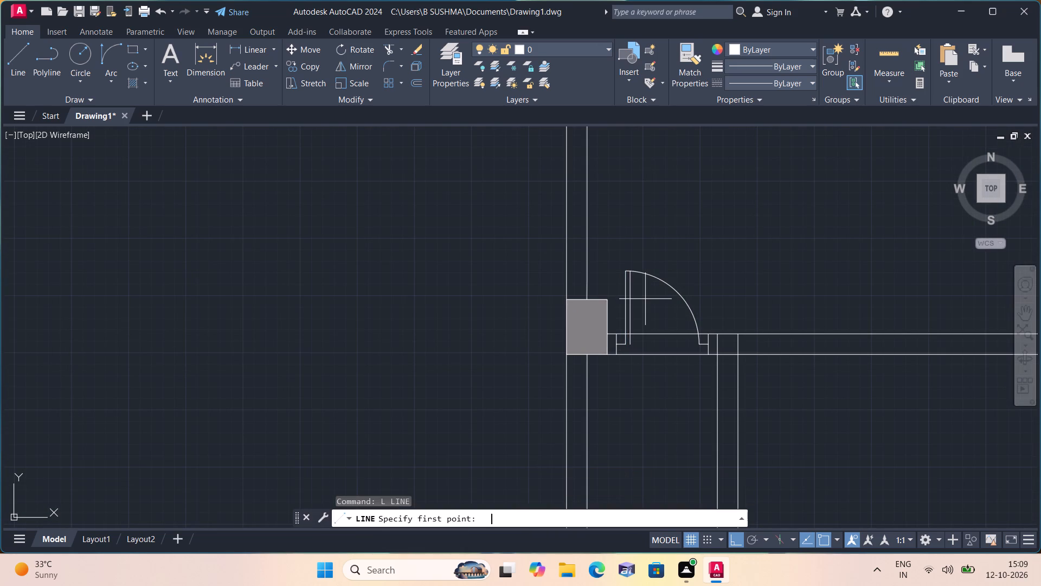
scroll(605, 390, "up", 2)
left_click(645, 286)
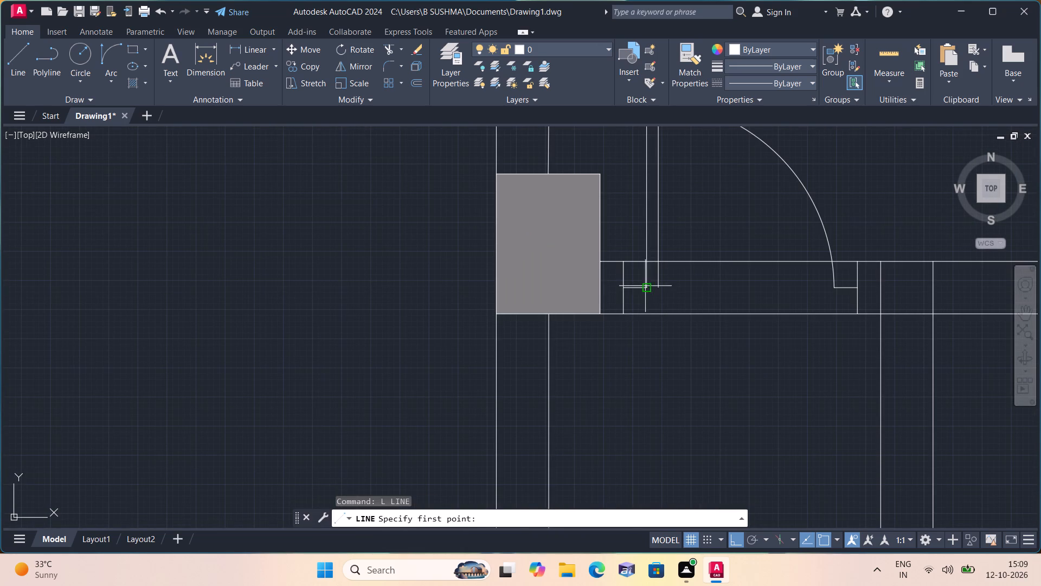
left_click(661, 284)
key("space")
Draw a 2" line up the left face of the small room's vertical partition from the cross wall, continuing across to the opposite face as a jamb.
scroll(659, 286, "down", 3)
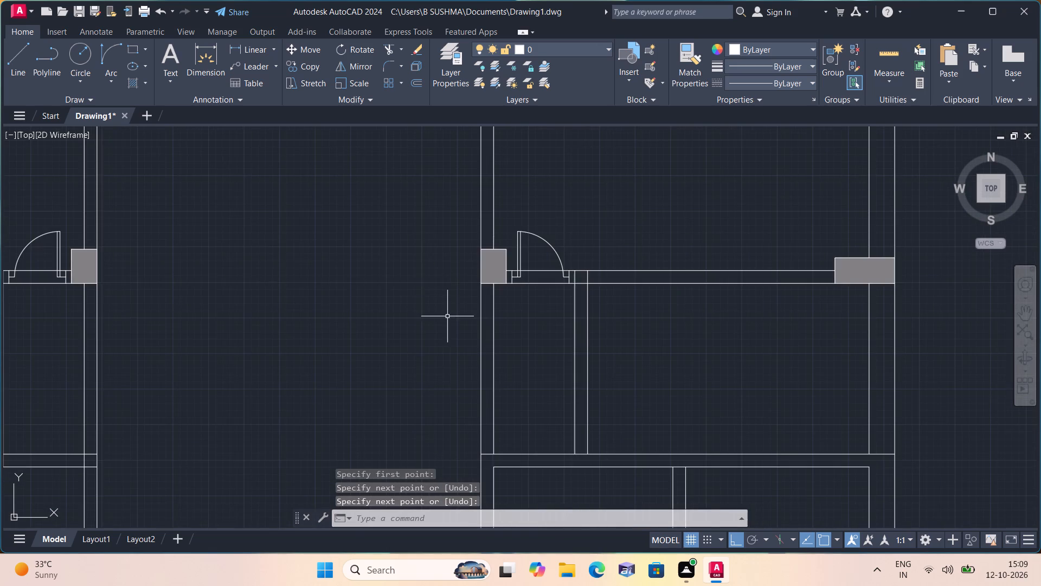
middle_click_drag(447, 316, 445, 293)
scroll(447, 316, "down", 1)
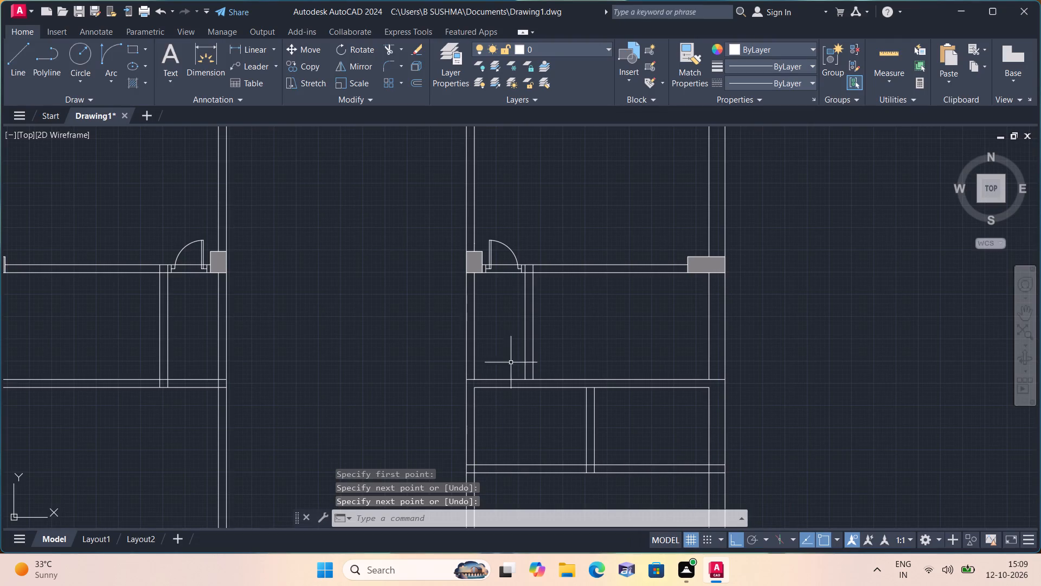
scroll(544, 283, "down", 1)
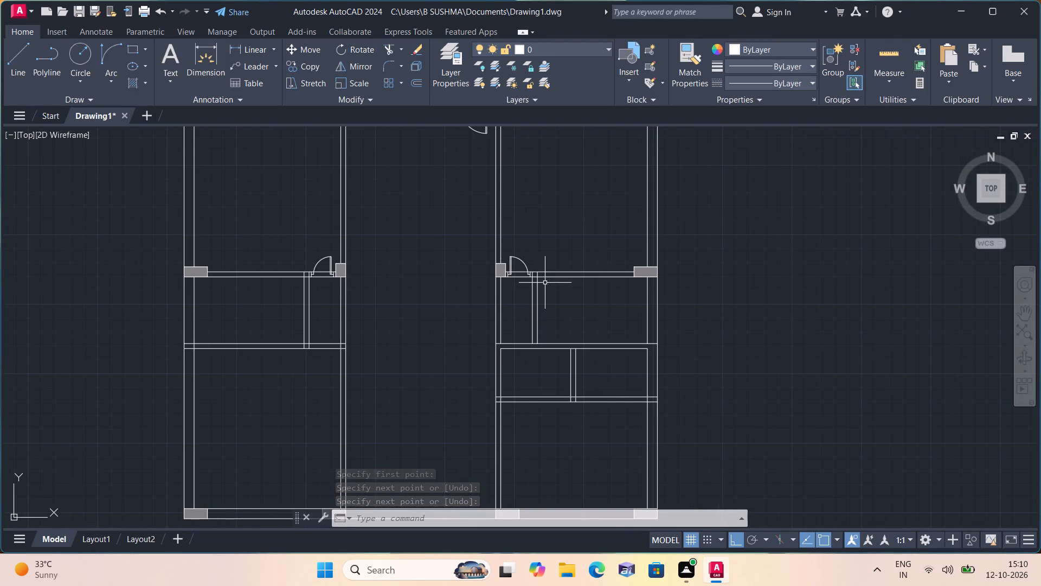
middle_click_drag(547, 328, 581, 199)
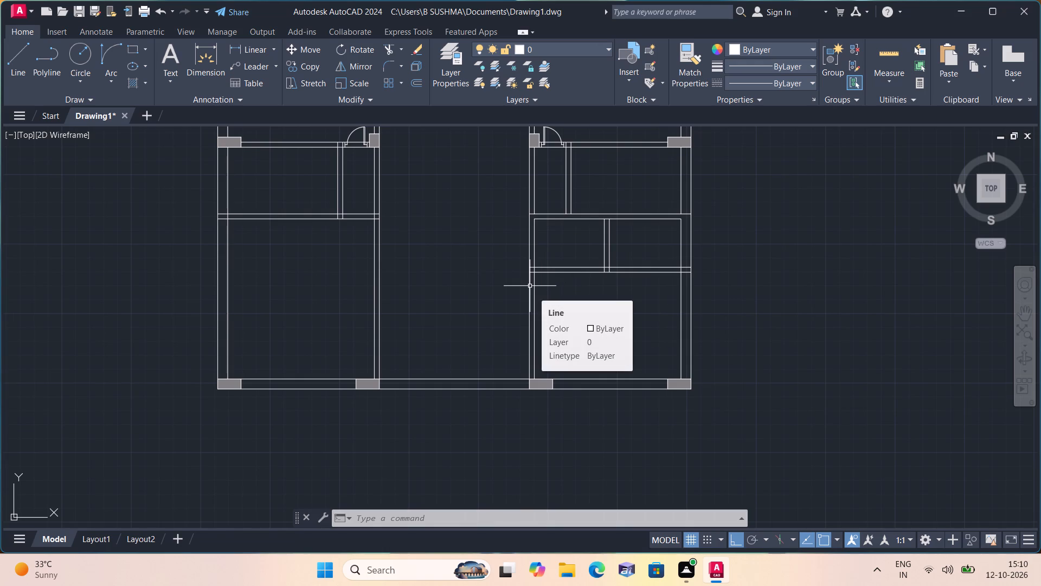
key("l")
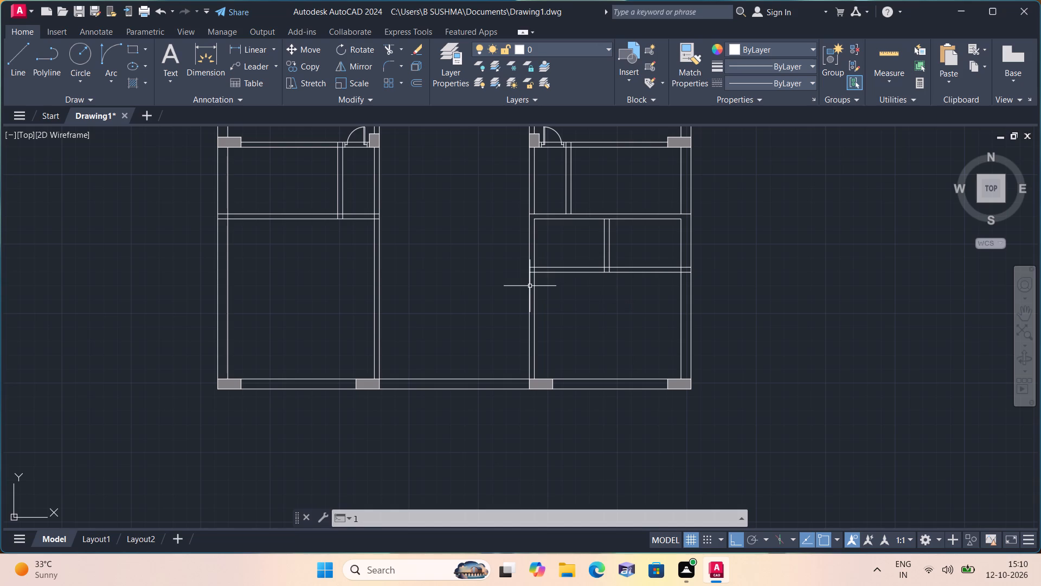
key("space")
scroll(564, 198, "up", 2)
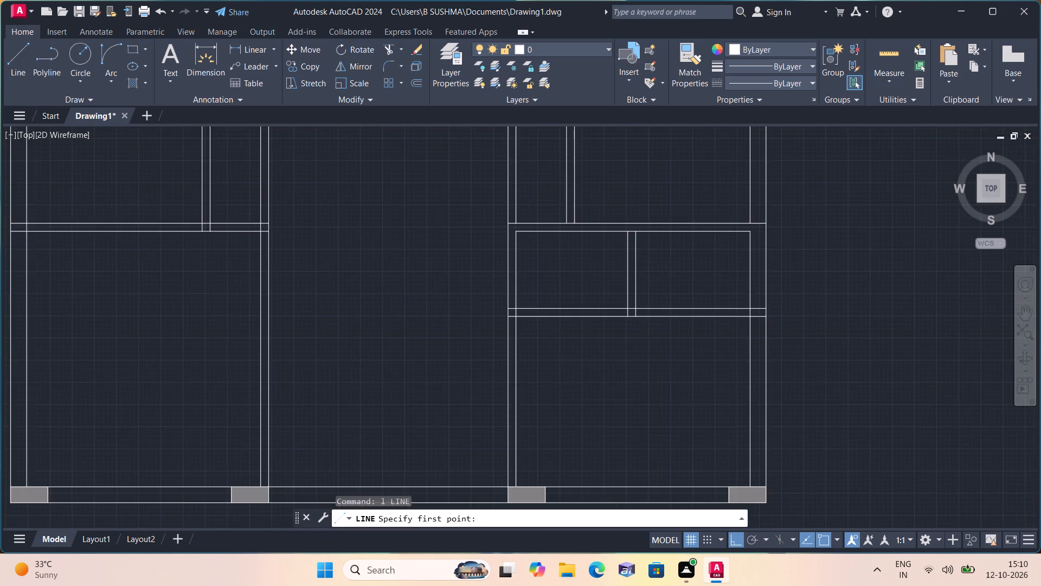
scroll(564, 197, "down", 1)
middle_click_drag(564, 226, 566, 311)
scroll(566, 315, "up", 2)
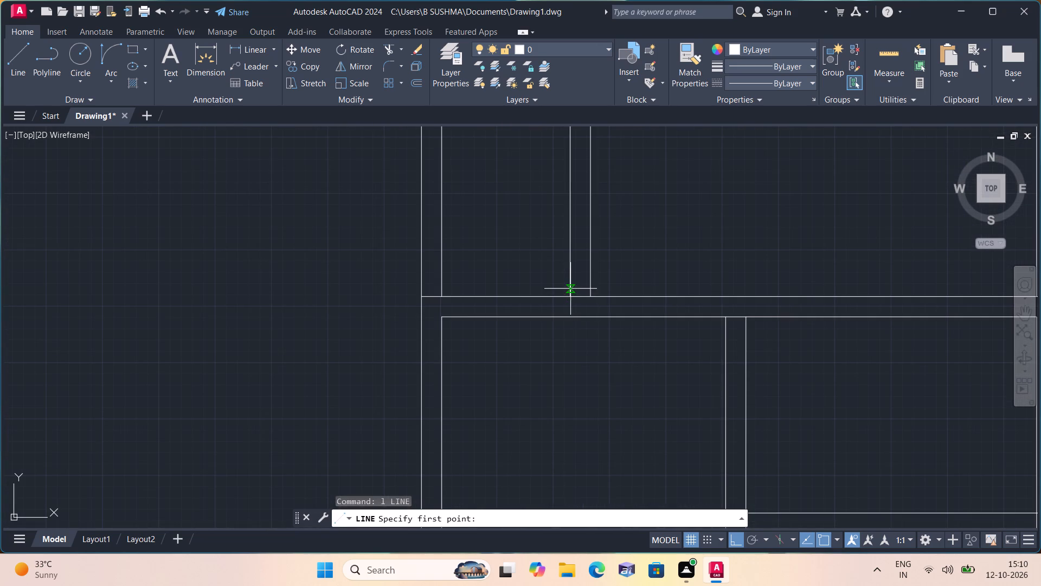
left_click(569, 297)
type("2\"")
key("space")
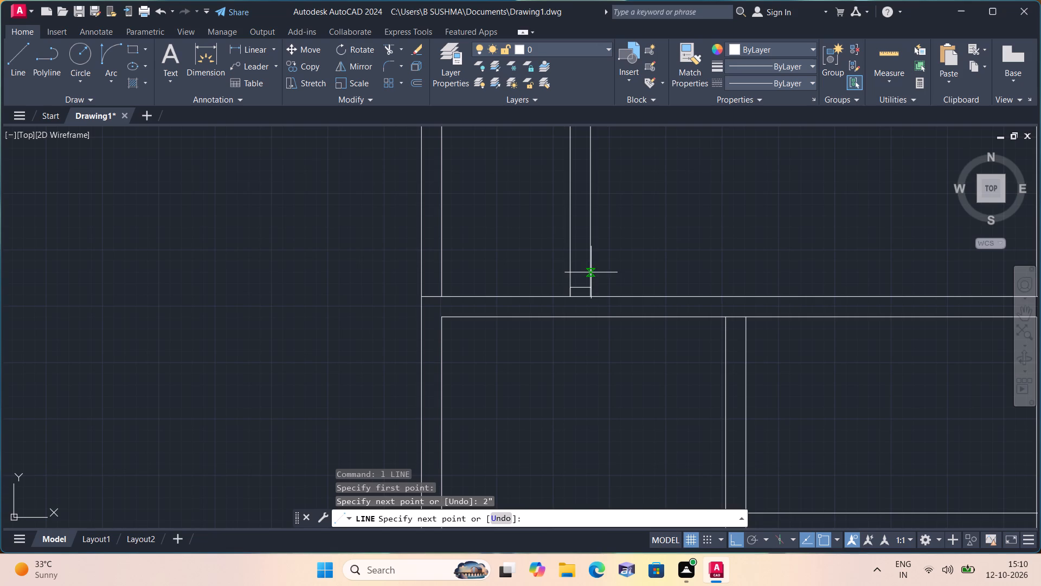
left_click(594, 284)
key("space")
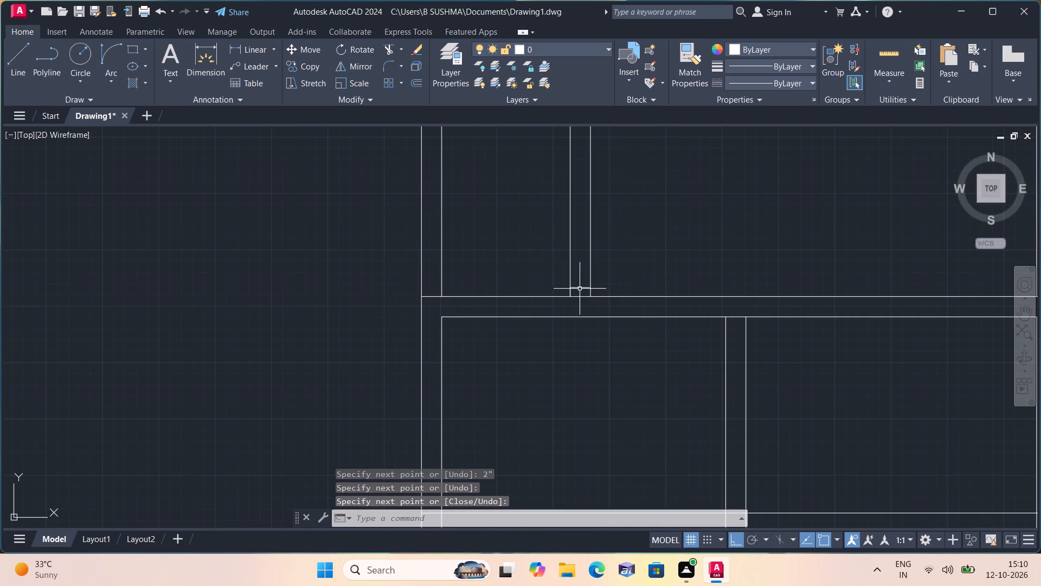
Erase the 2" vertical helper line on the partition's left face below the jamb line.
left_click(569, 291)
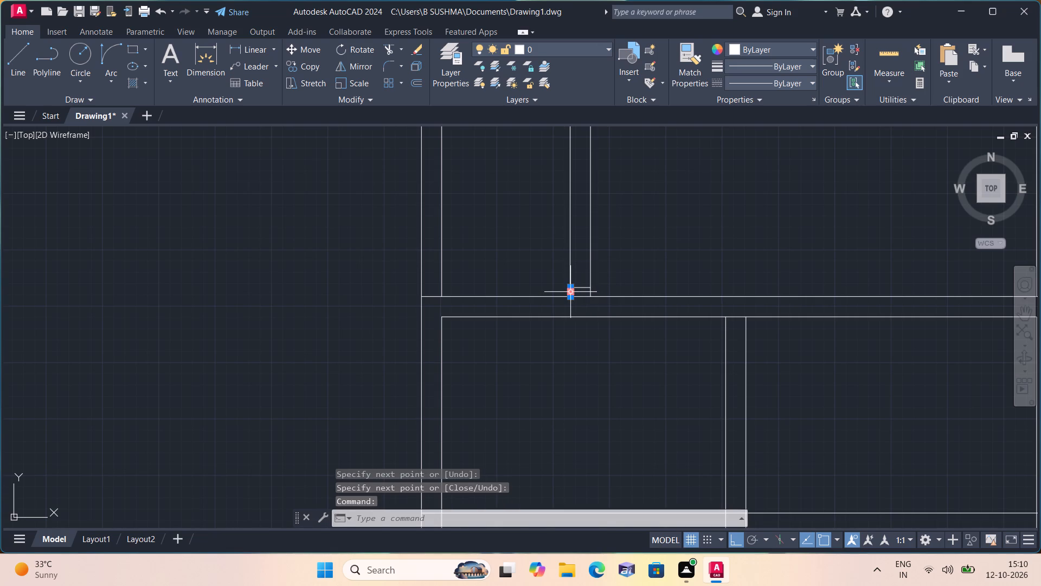
key("Delete")
From the jamb line's midpoint, draw connected upward segments of 2", 2' and 2", ending with a line to the partition's left face.
key("l")
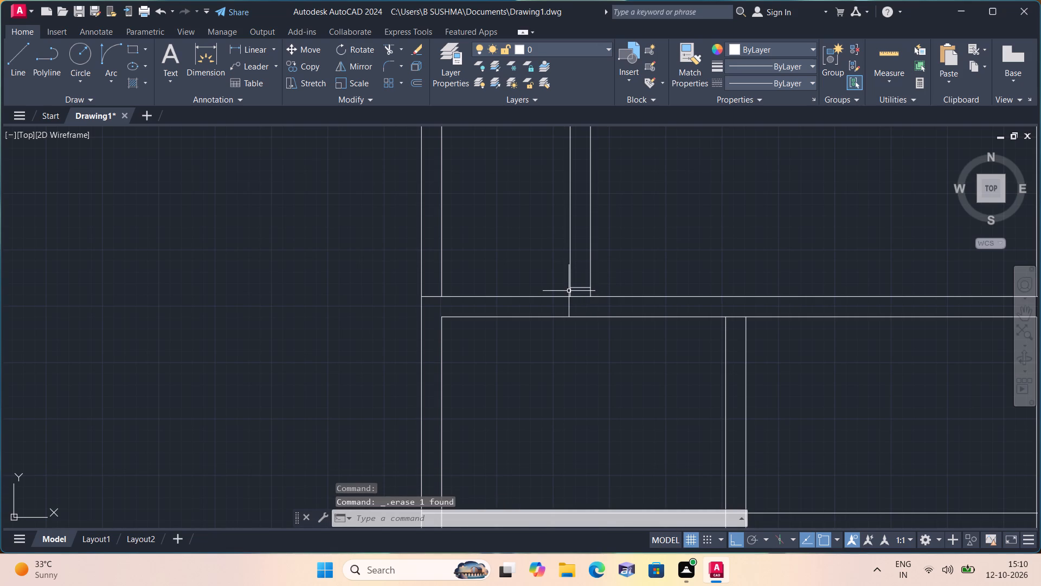
key("space")
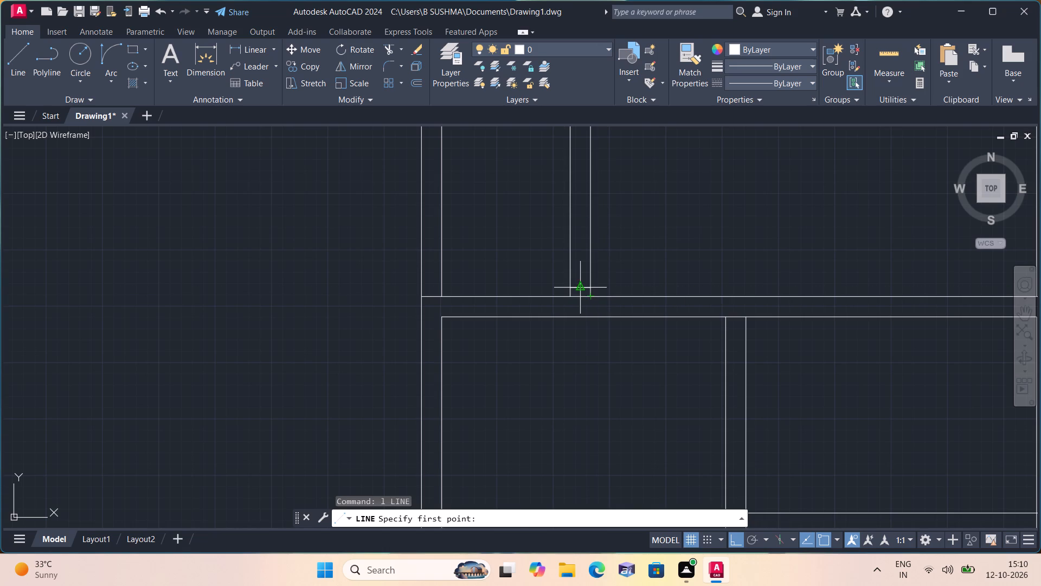
left_click(583, 288)
type("2\"")
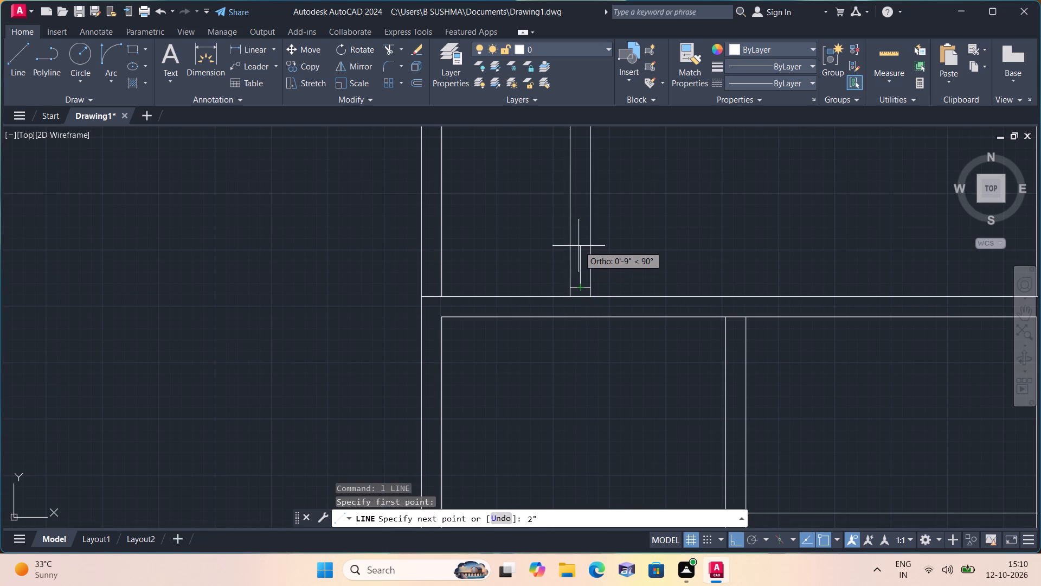
key("space")
middle_click_drag(579, 246, 611, 362)
middle_click_drag(611, 362, 614, 373)
middle_click_drag(602, 351, 600, 418)
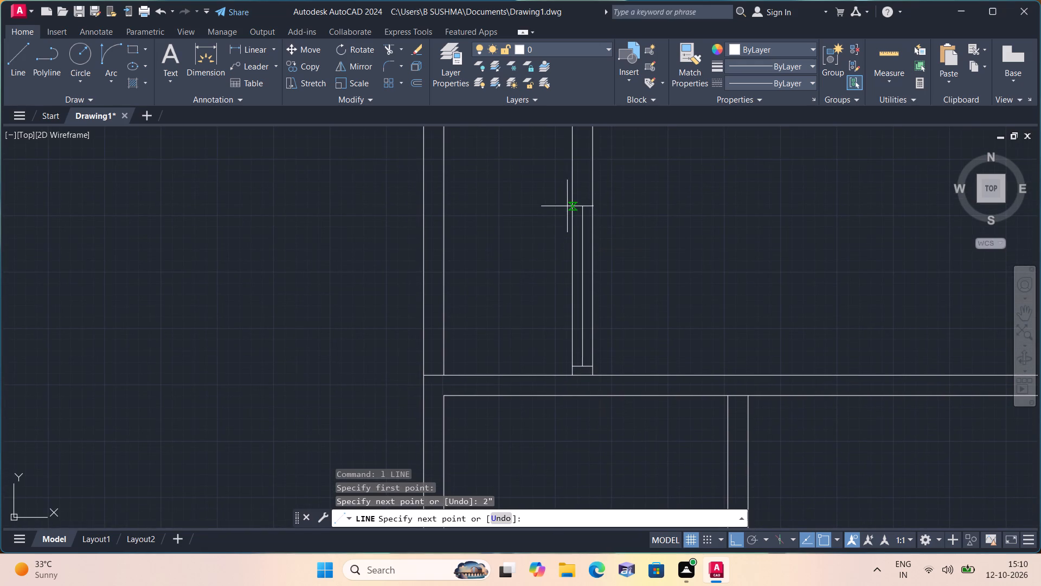
type("2'")
key("space")
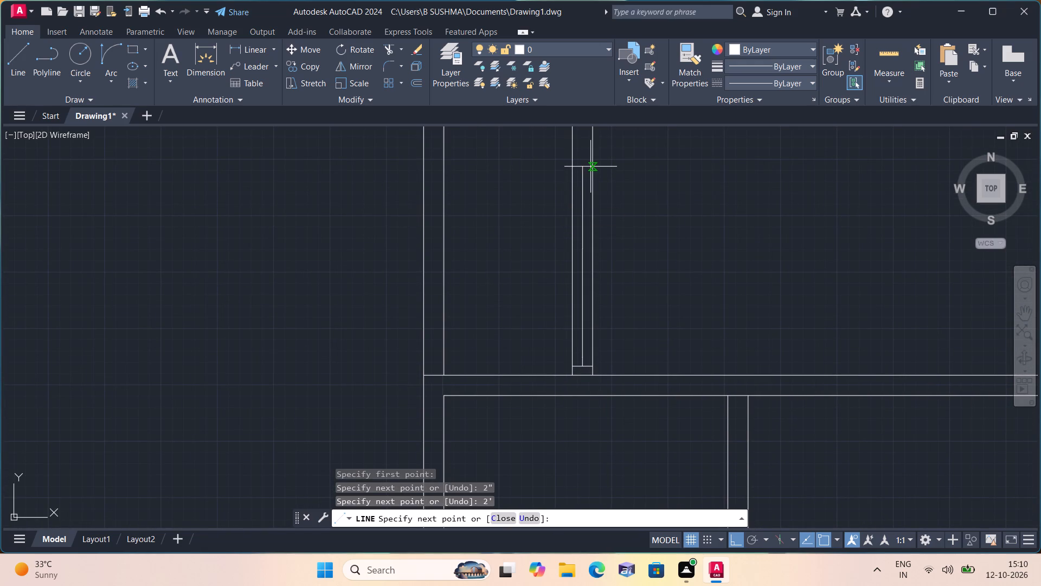
type("2\"")
key("space")
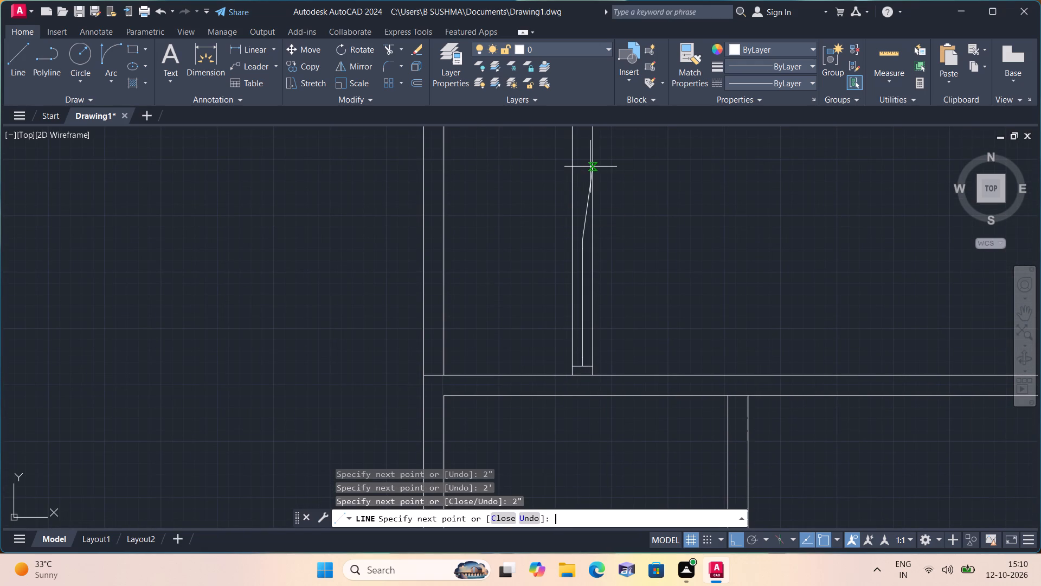
left_click(573, 239)
key("space")
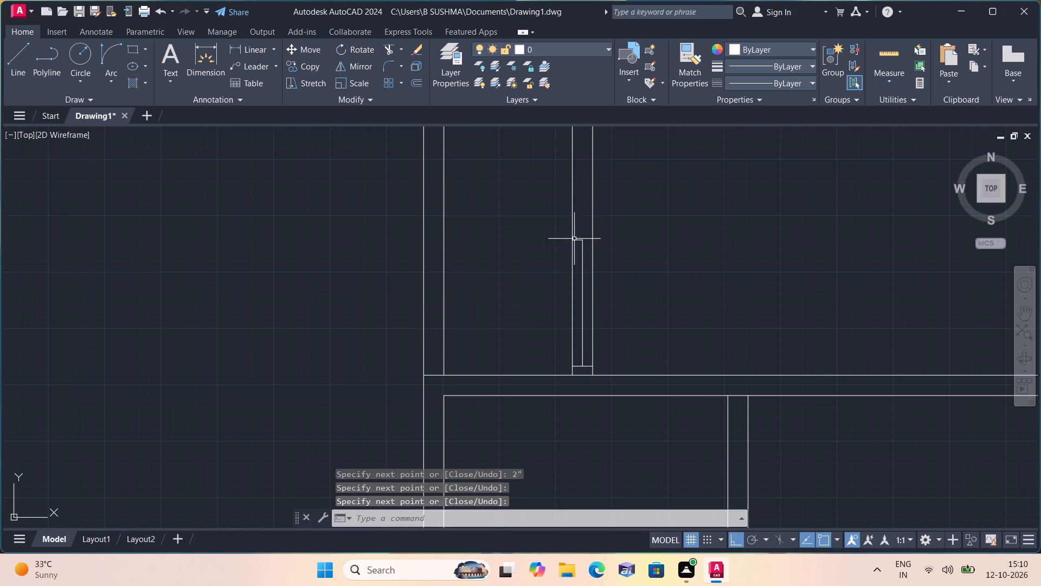
Complete the upper jamb with a line from the top of the connected segments to the partition's right face.
key("space")
left_click(583, 241)
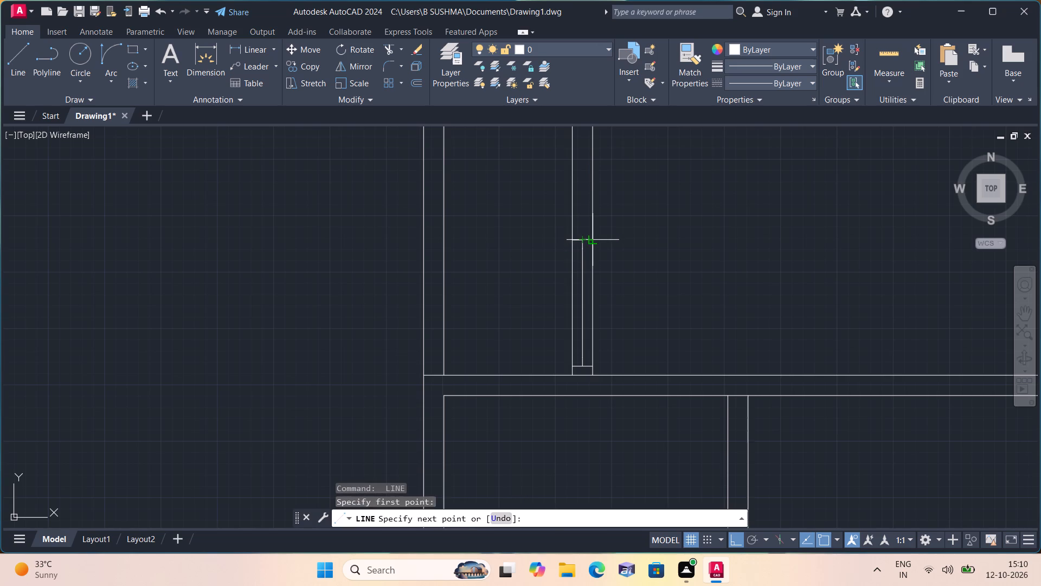
left_click(596, 238)
key("space")
Erase the 2' middle segment between the two 2" stubs in the partition's door opening.
left_click(574, 370)
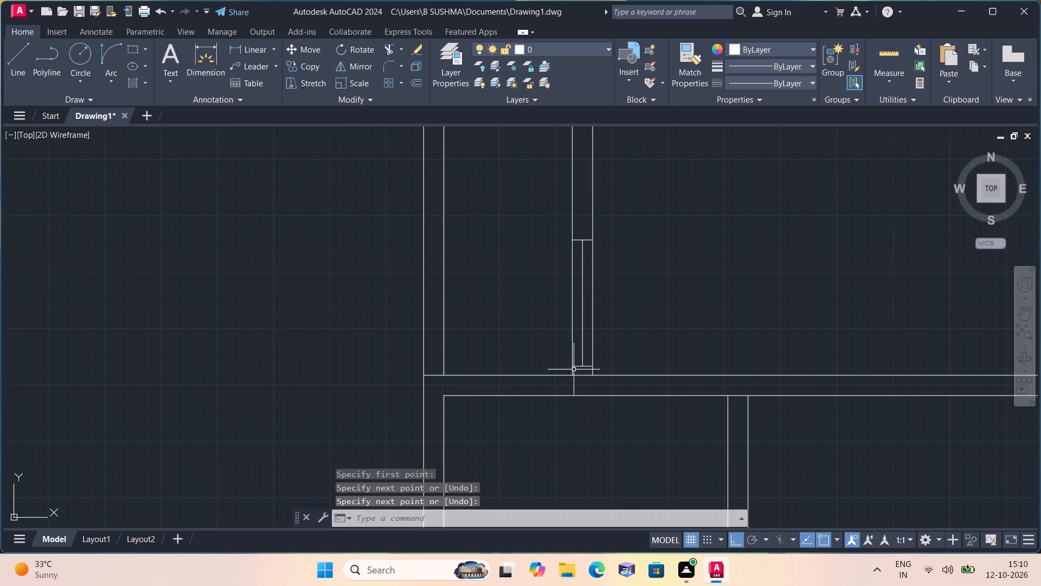
key("Escape")
left_click(583, 337)
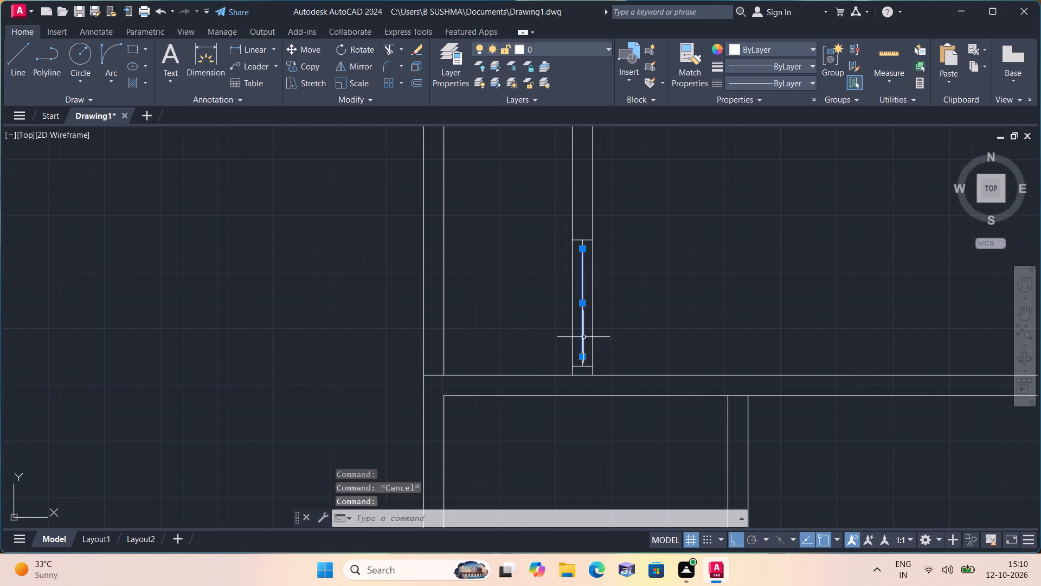
key("Delete")
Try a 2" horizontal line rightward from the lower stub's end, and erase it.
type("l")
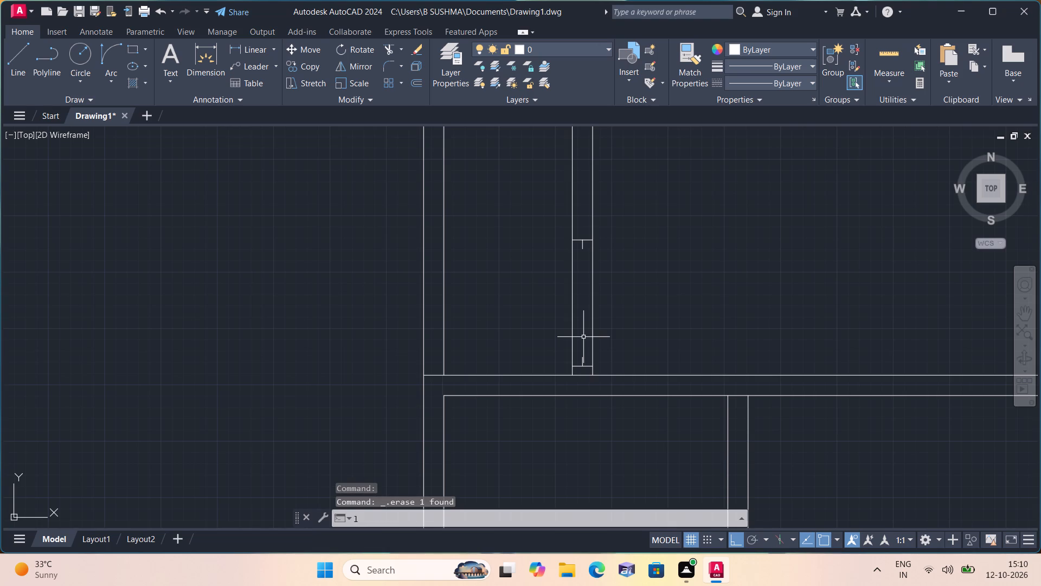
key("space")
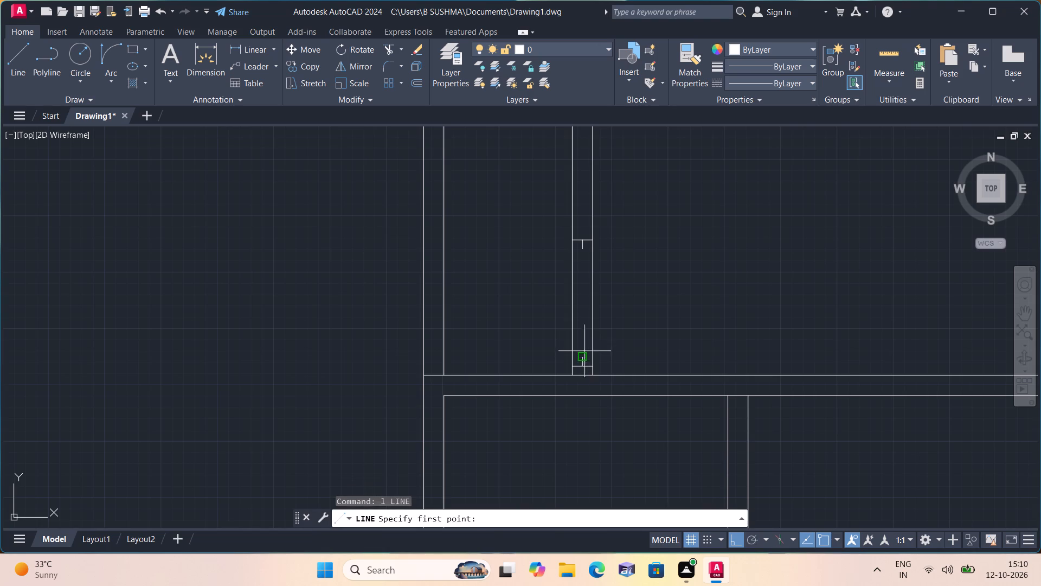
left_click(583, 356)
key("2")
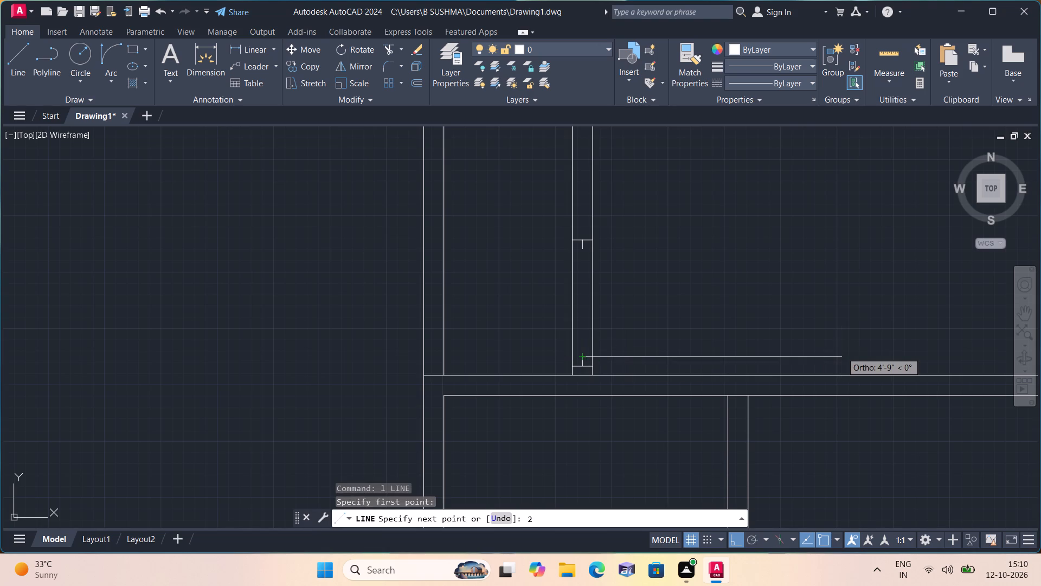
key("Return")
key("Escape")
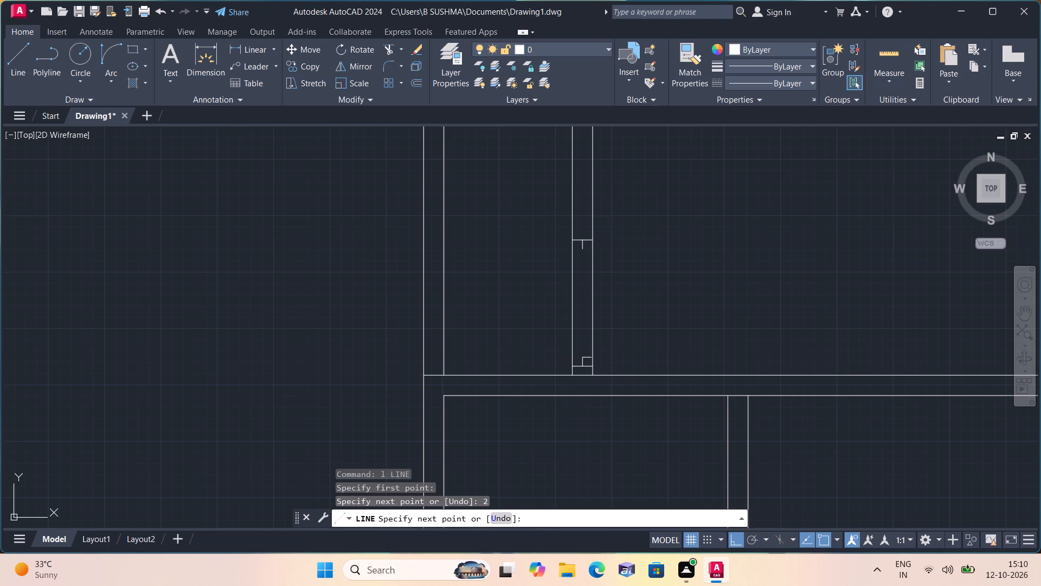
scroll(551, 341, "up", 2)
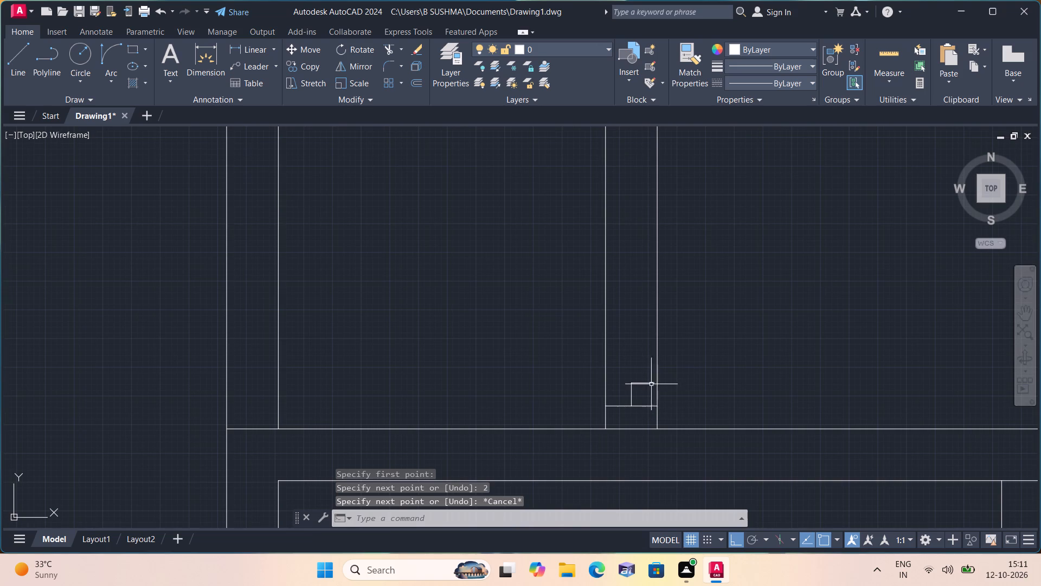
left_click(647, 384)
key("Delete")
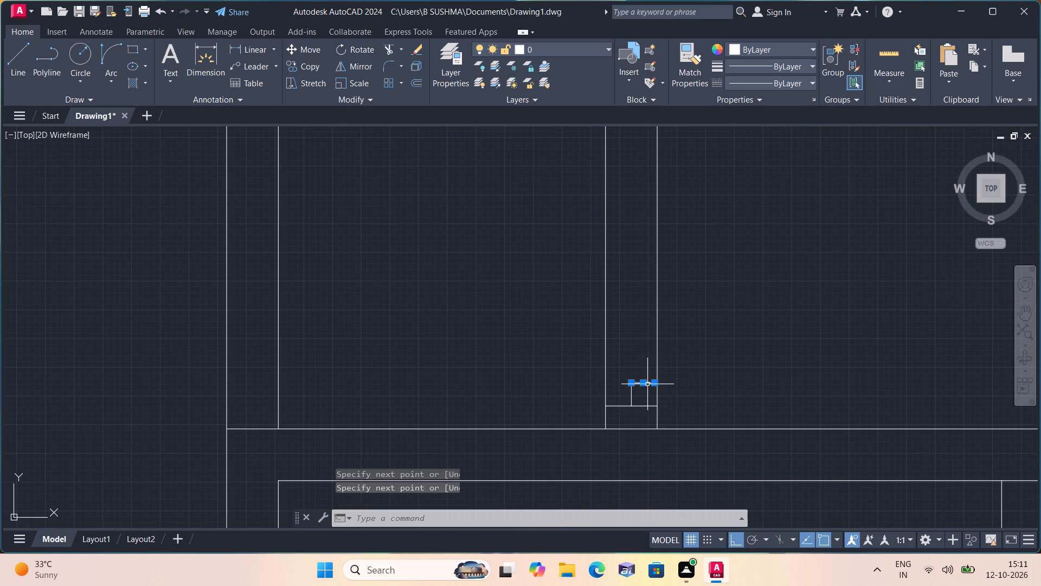
Draw the door leaf as a 2' horizontal line rightward from the end of the lower stub.
type("l")
key("space")
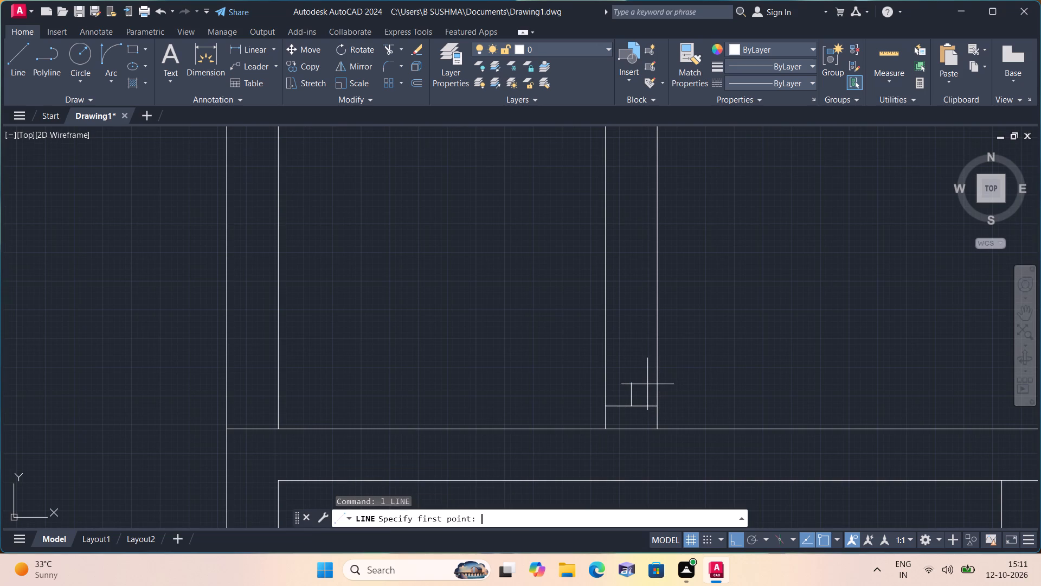
left_click(633, 385)
scroll(814, 362, "down", 1)
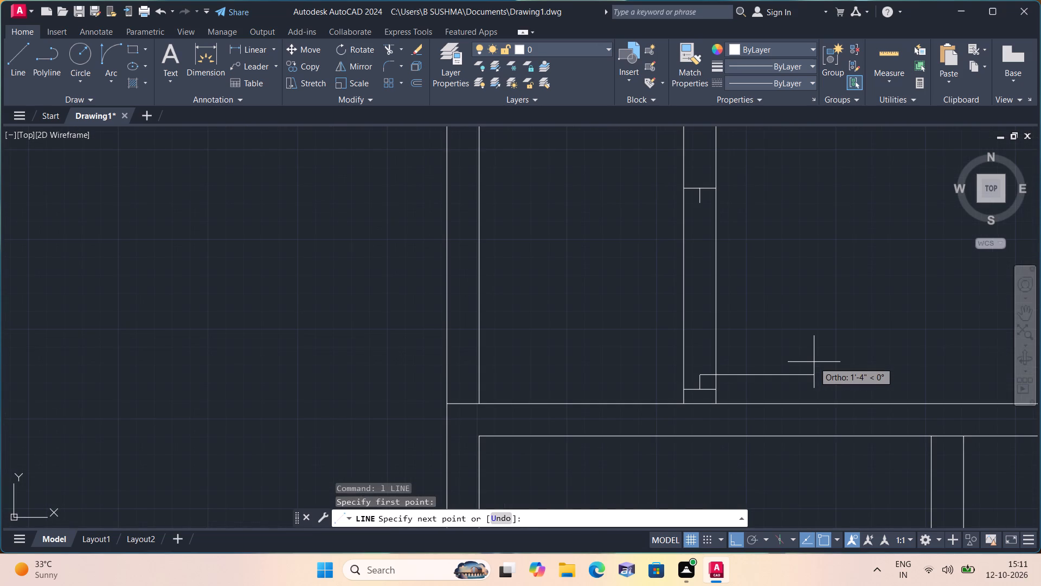
type("2'")
key("space")
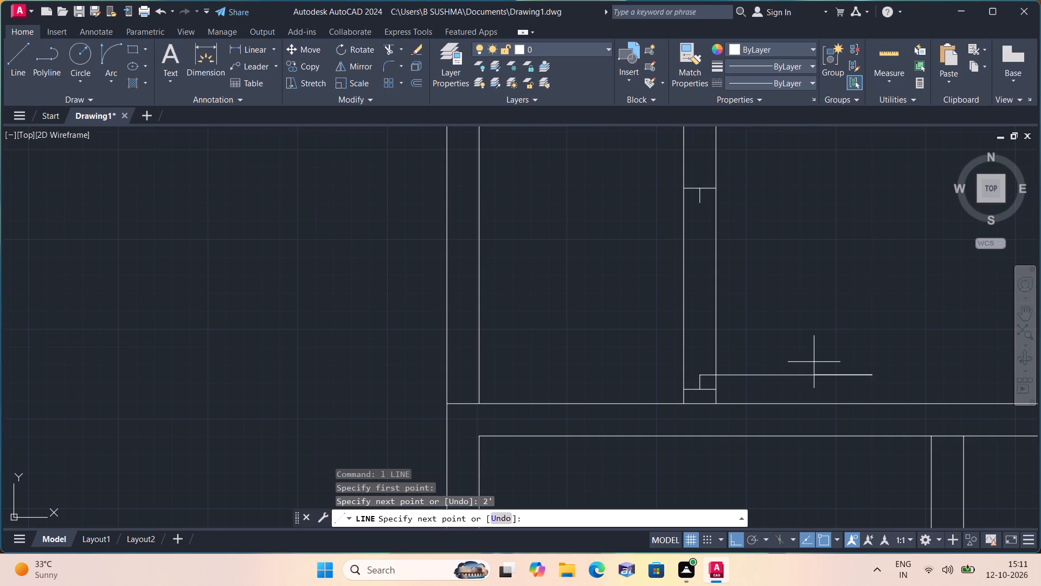
Draw the door swing as a Start, End, Direction arc from the leaf's outer end to the upper stub's end.
key("Escape")
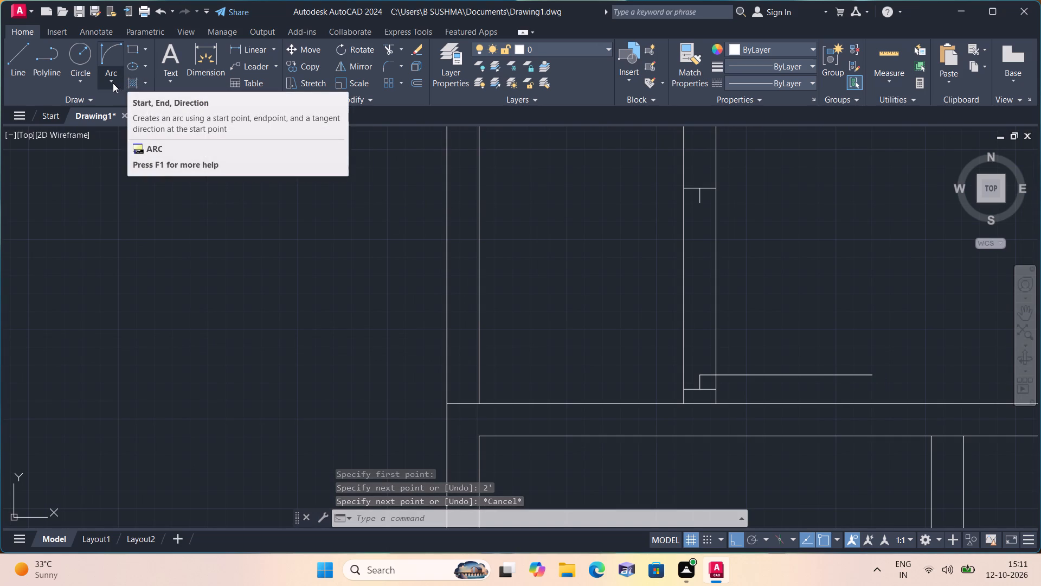
left_click(113, 83)
left_click(151, 240)
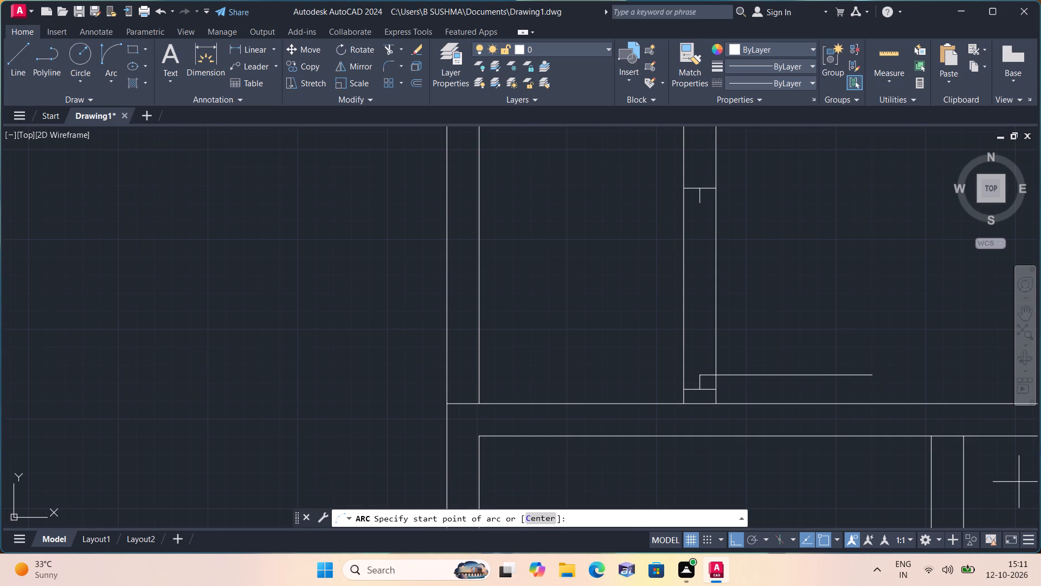
scroll(941, 348, "down", 1)
middle_click_drag(832, 361, 709, 402)
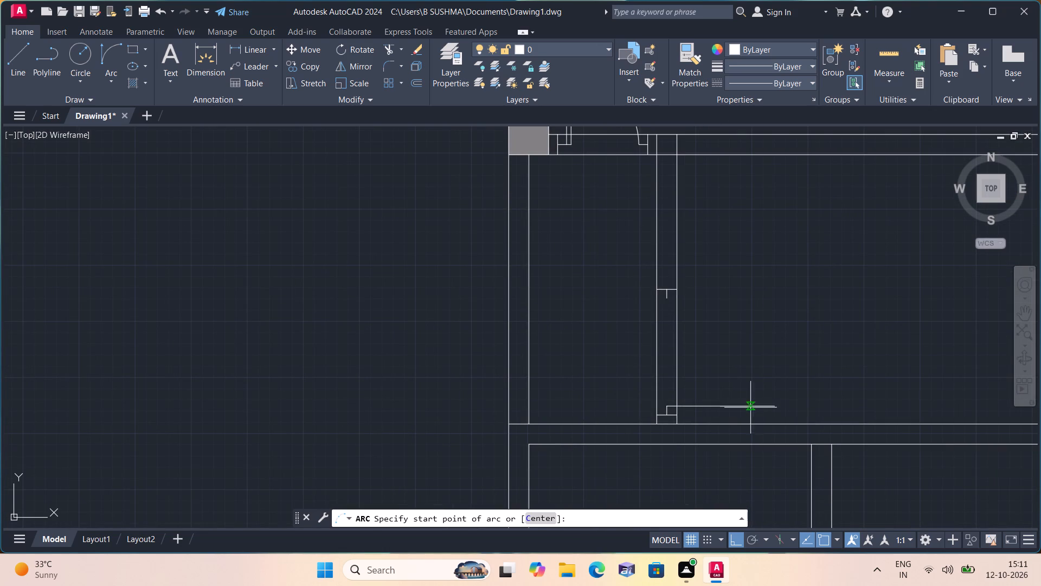
left_click(777, 407)
scroll(689, 315, "up", 1)
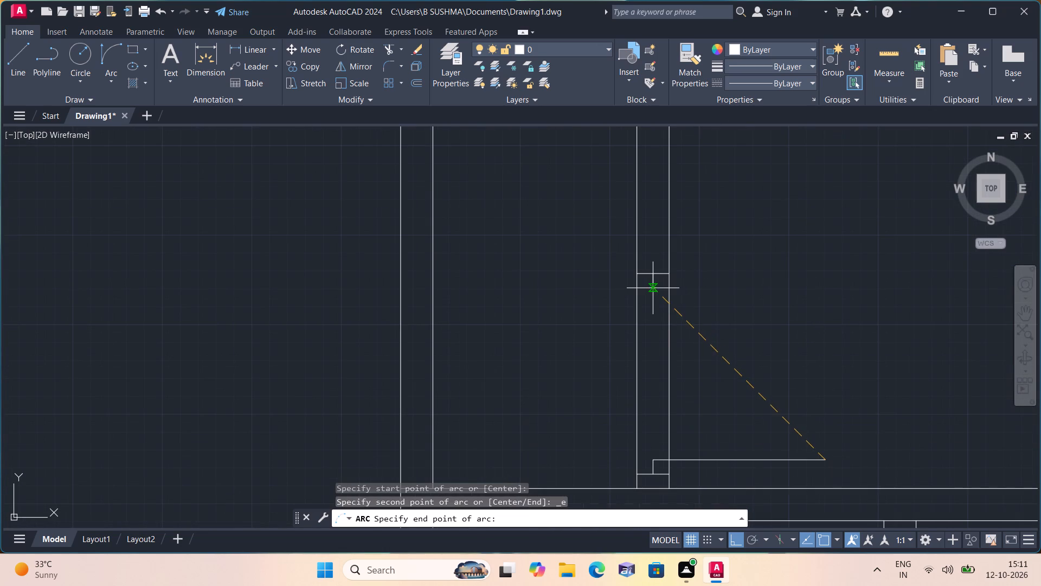
left_click(655, 288)
left_click(818, 269)
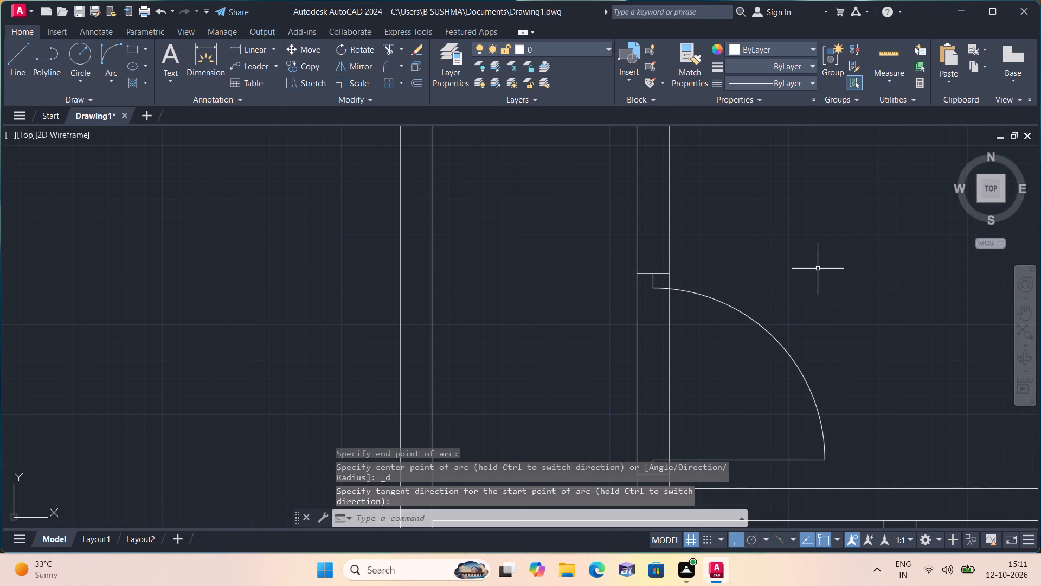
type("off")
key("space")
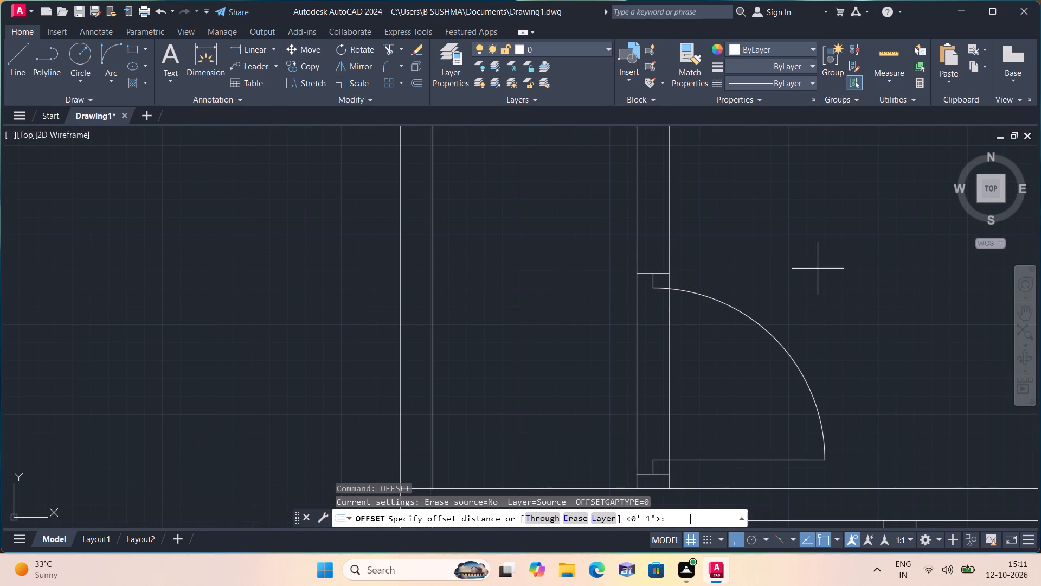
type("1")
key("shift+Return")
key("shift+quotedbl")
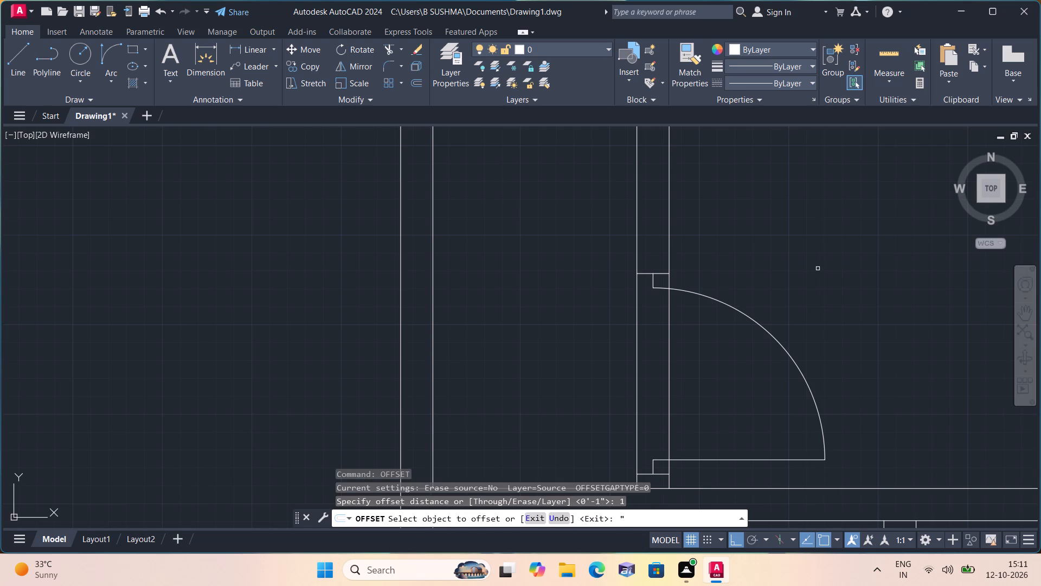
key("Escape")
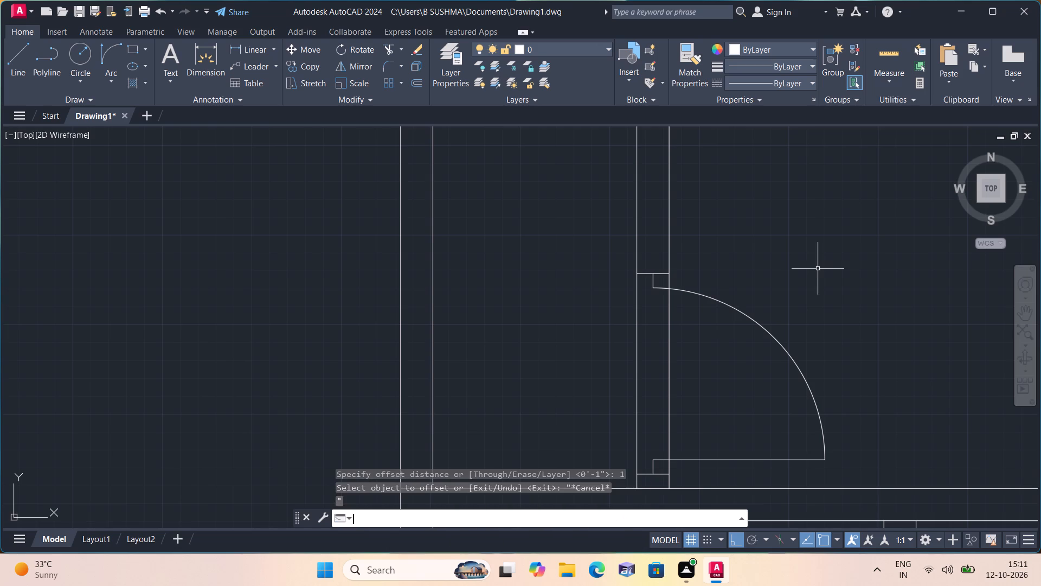
Offset the 2' door leaf line 1" upward, toward the inside of the swing arc.
key("space")
type("1\"")
key("space")
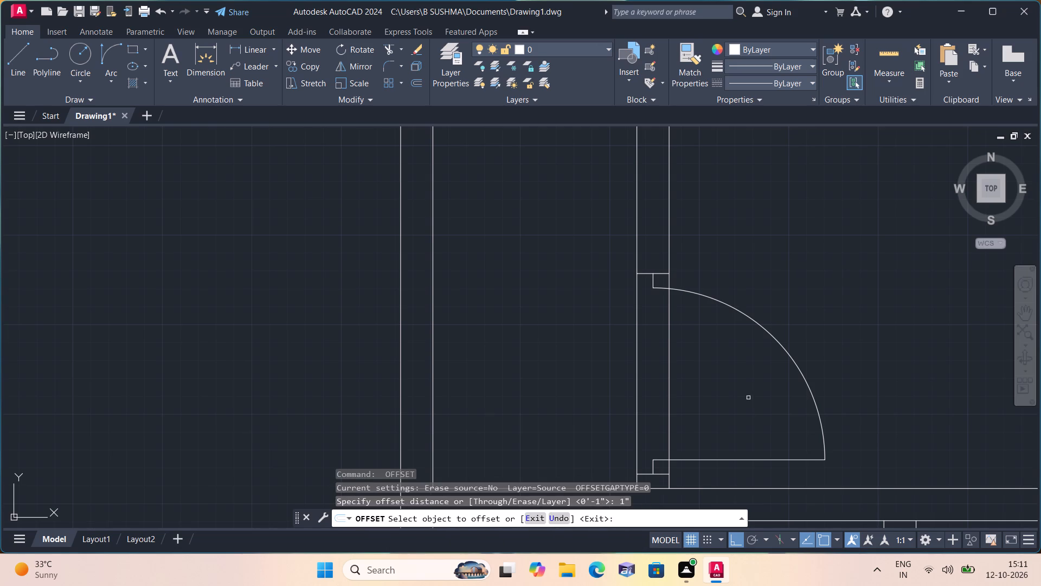
left_click(746, 459)
left_click(741, 400)
key("space")
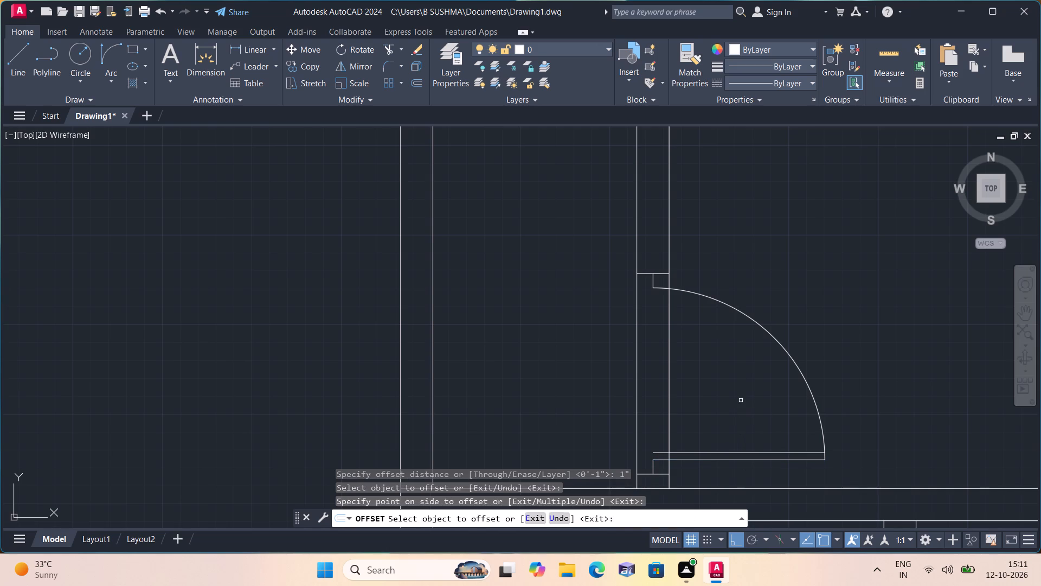
Close the hinge end of the door leaf with a short vertical line between its two parallel lines.
type("l")
key("space")
scroll(631, 454, "up", 2)
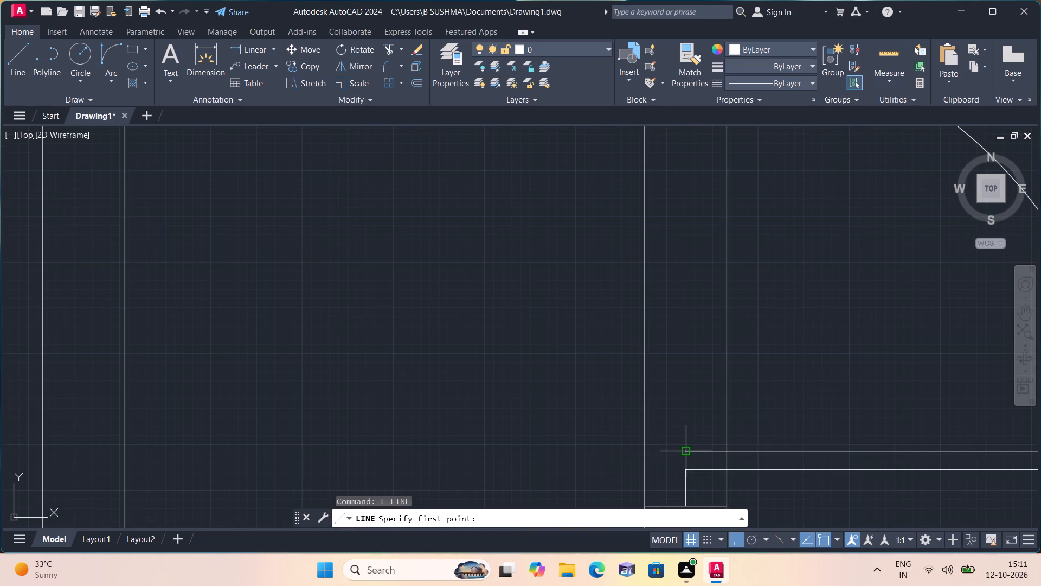
left_click(687, 451)
left_click(687, 467)
key("space")
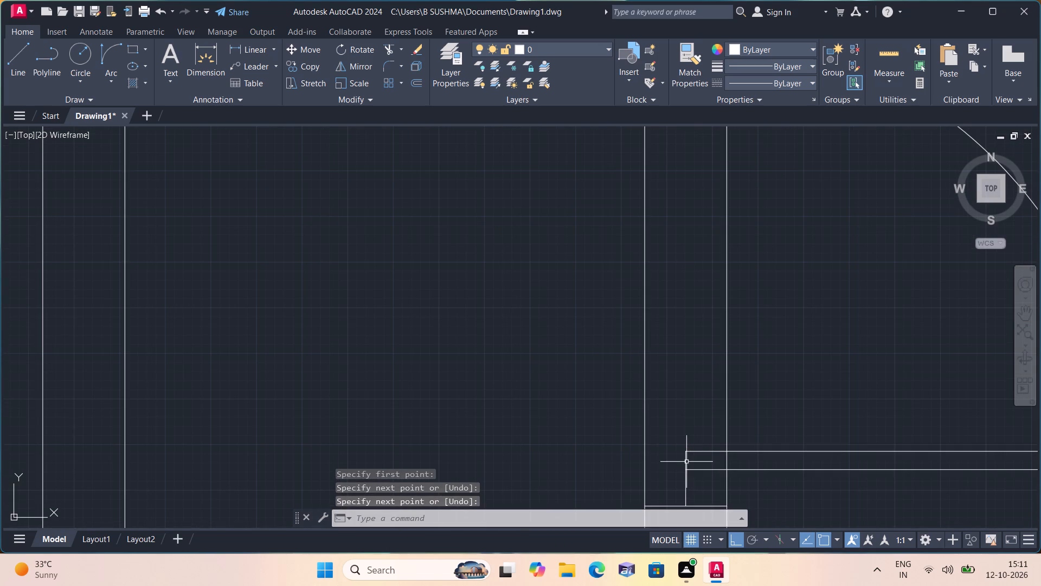
In the lower horizontal wall, draw a 6" line leftward from the partition's bottom-left corner, continuing up across the wall to its upper face.
scroll(679, 437, "down", 2)
middle_click_drag(691, 410, 457, 275)
scroll(457, 275, "down", 2)
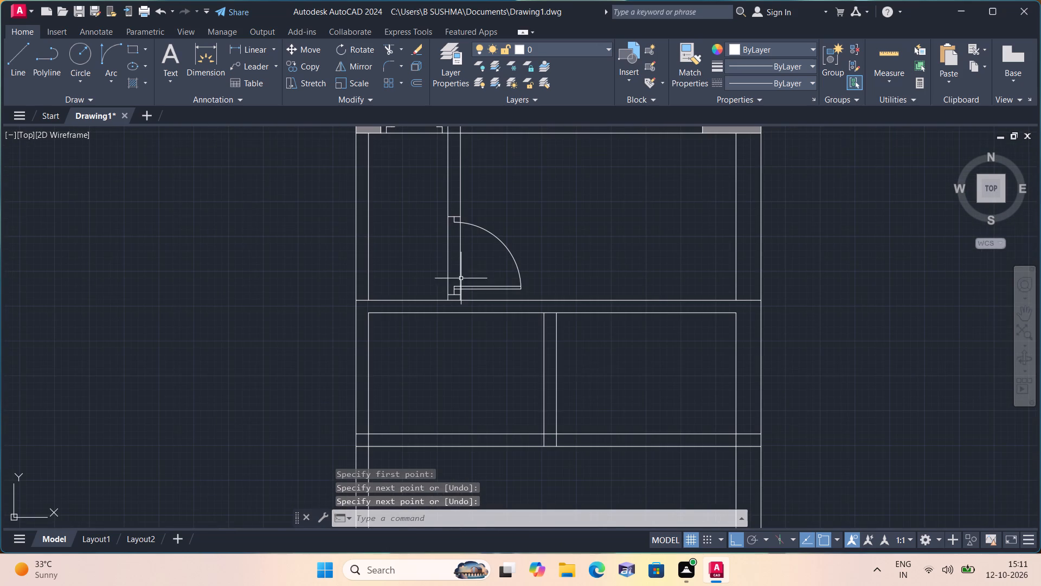
middle_click_drag(590, 377, 592, 322)
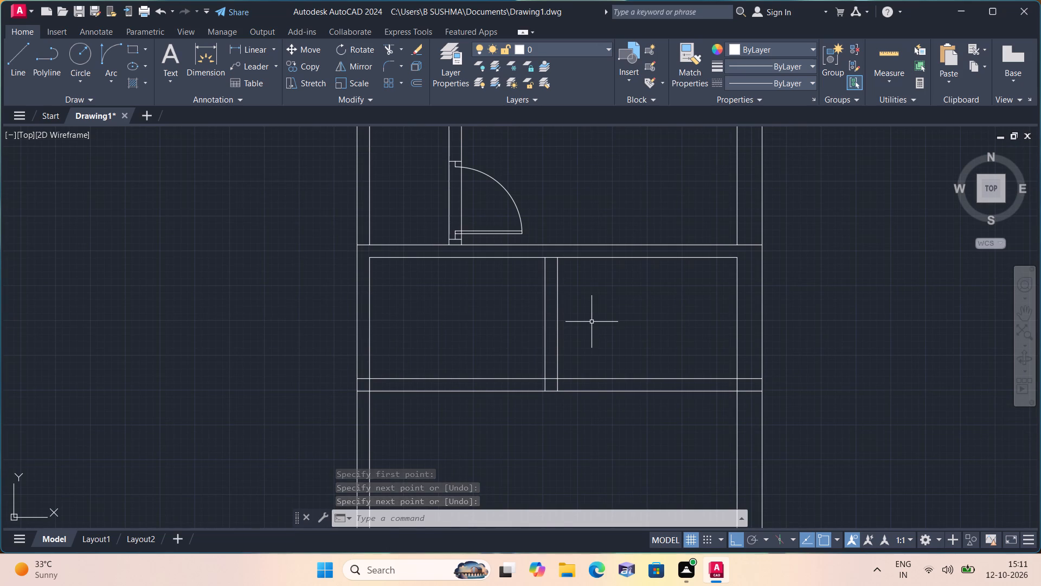
scroll(592, 322, "down", 1)
key("l")
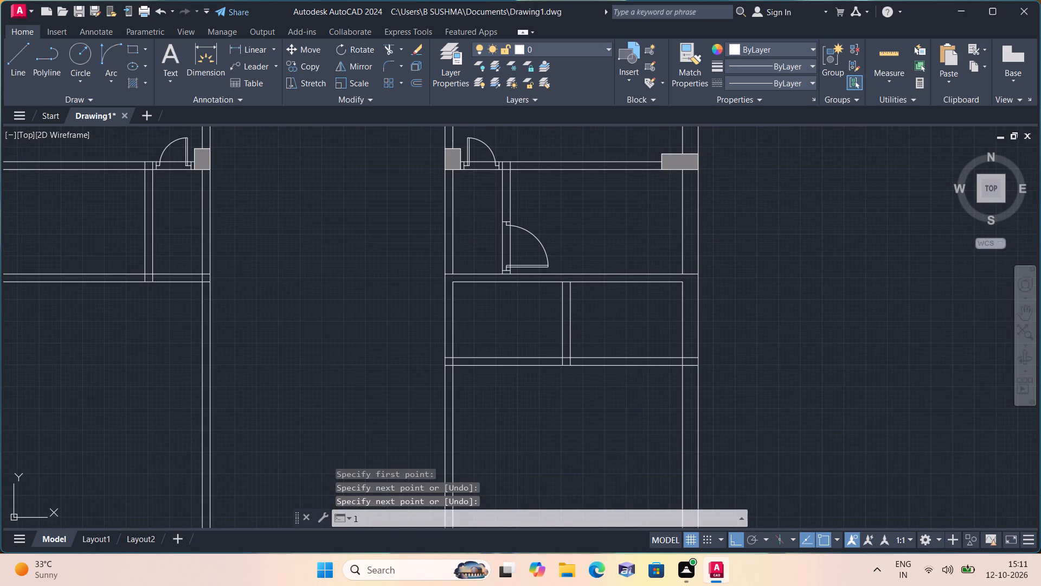
scroll(592, 322, "up", 1)
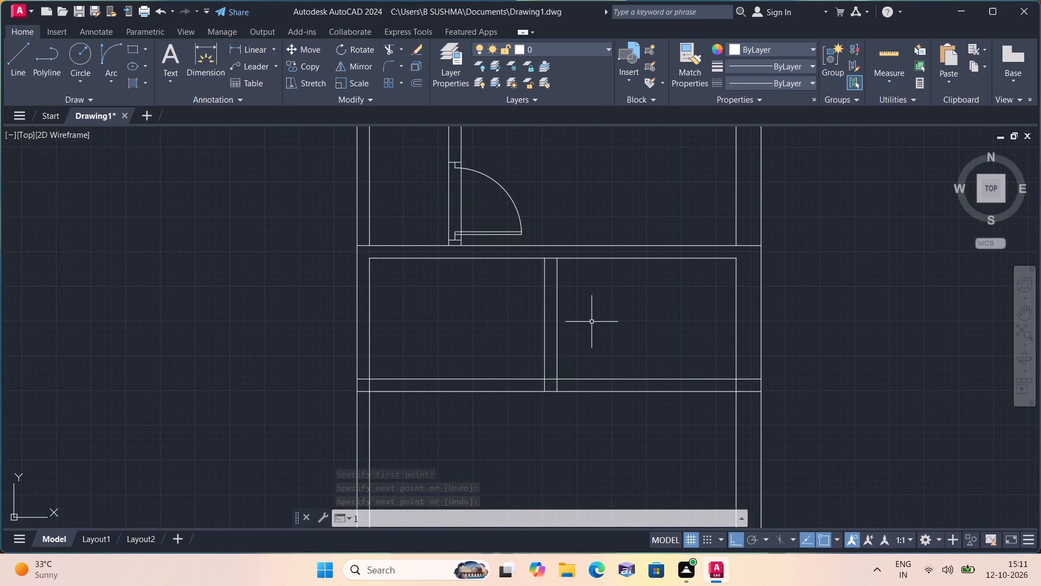
key("space")
scroll(482, 421, "up", 1)
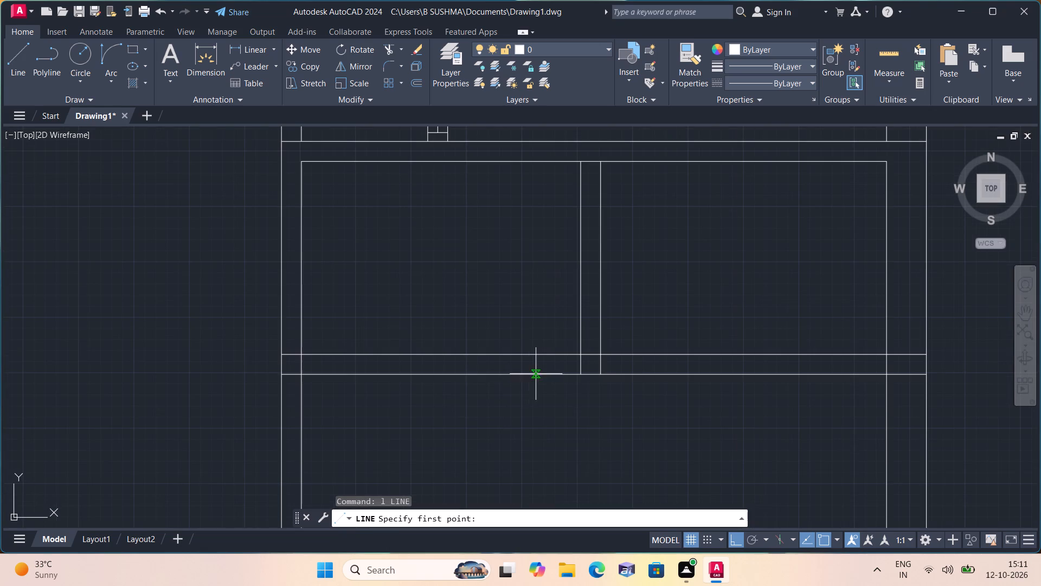
left_click(584, 375)
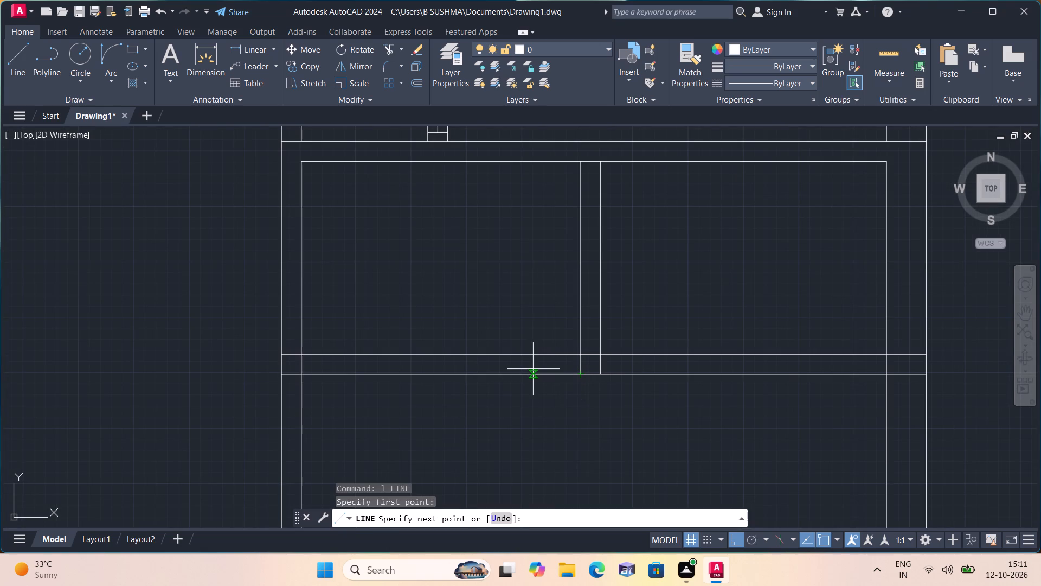
key("6")
key("shift+quotedbl")
key("space")
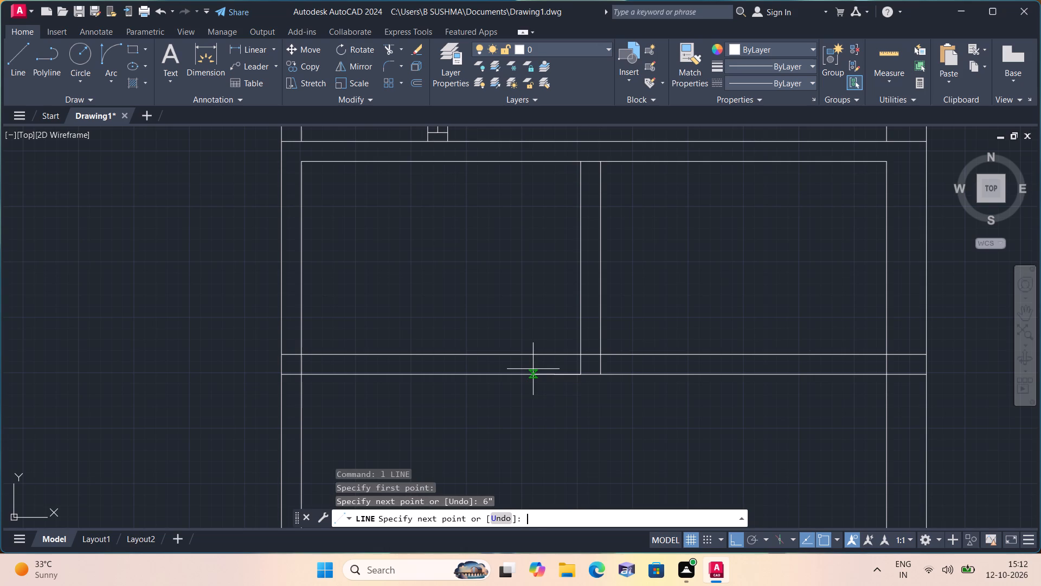
left_click(558, 353)
key("space")
Erase the 6" guide segment on the lower face of the horizontal wall.
left_click(563, 375)
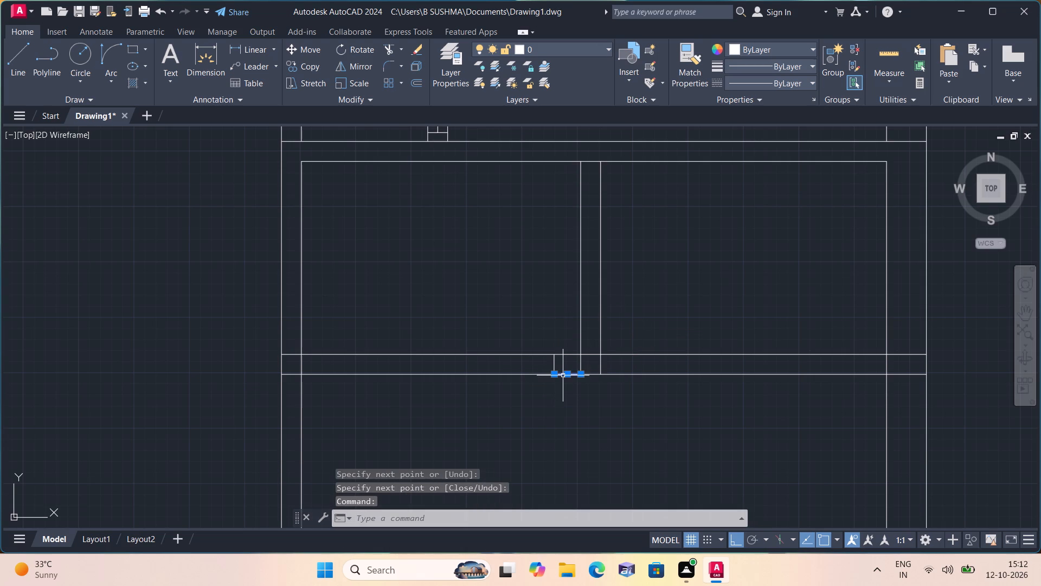
key("Delete")
Draw connected horizontal segments of 2", 2' and 2" leftward from the midpoint of the new line across the wall.
key("l")
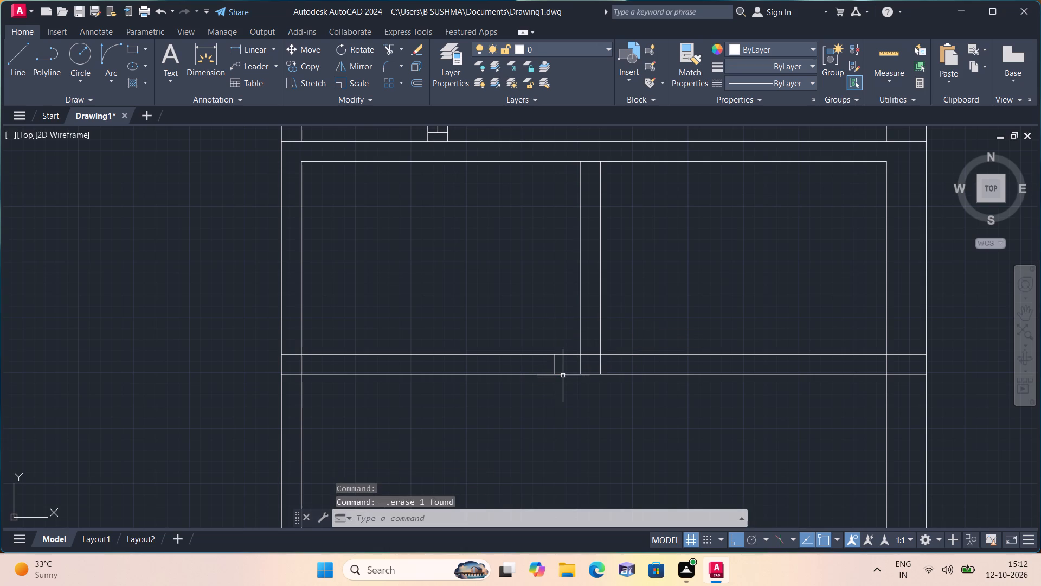
key("space")
scroll(557, 366, "up", 1)
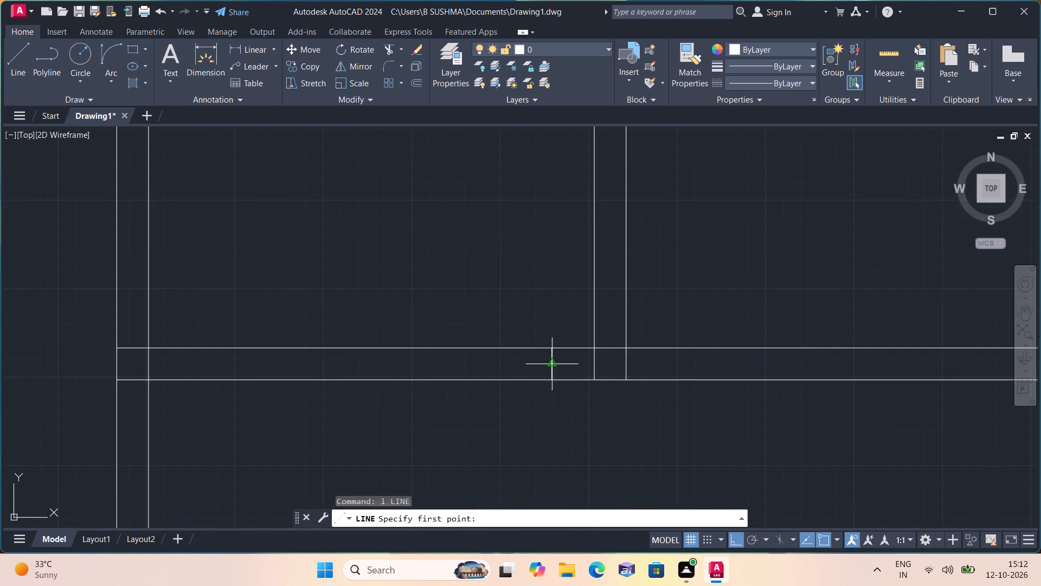
left_click(550, 364)
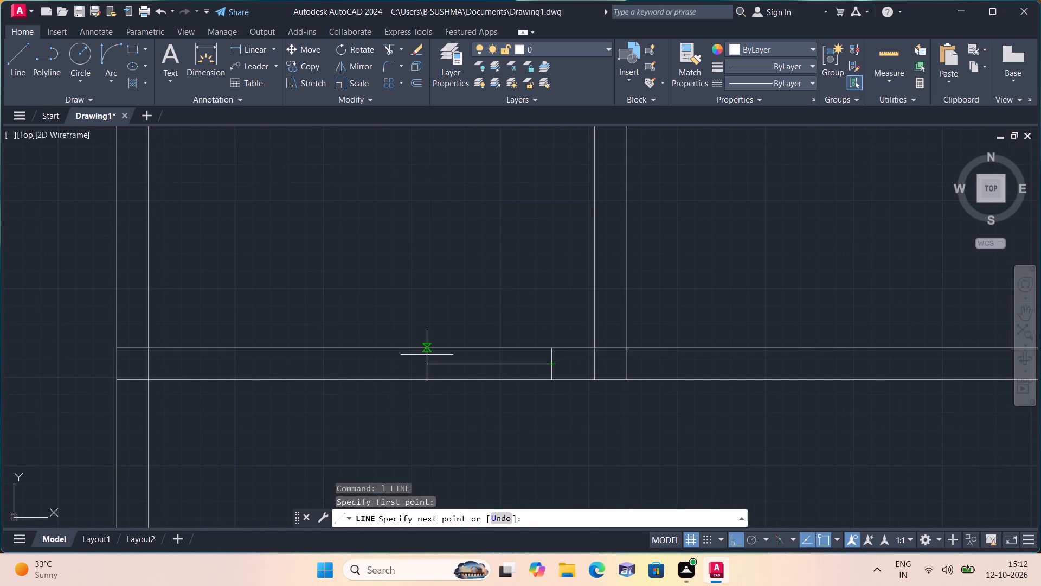
type("2\"")
key("space")
scroll(427, 355, "up", 2)
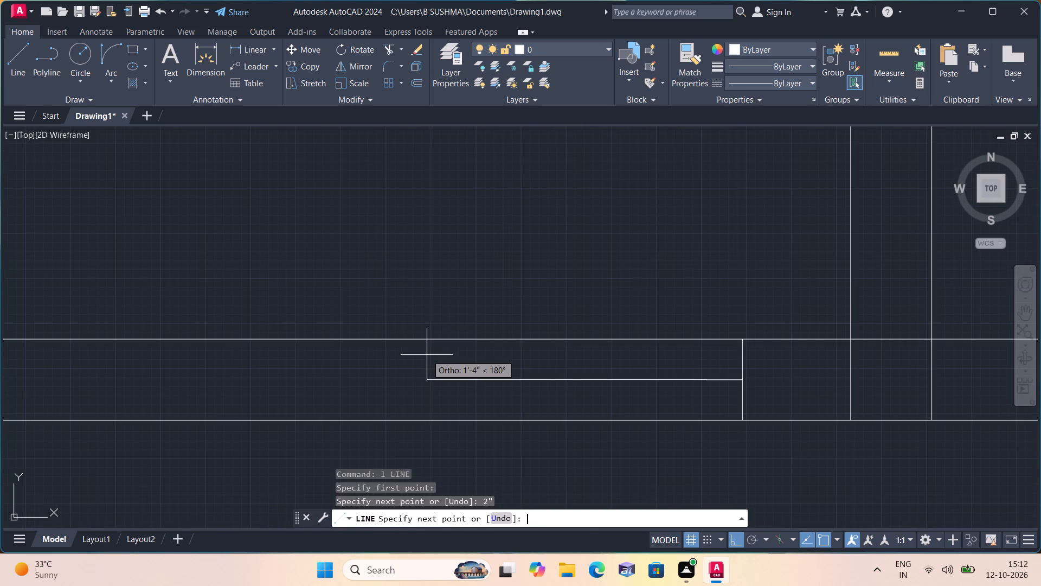
type("2'")
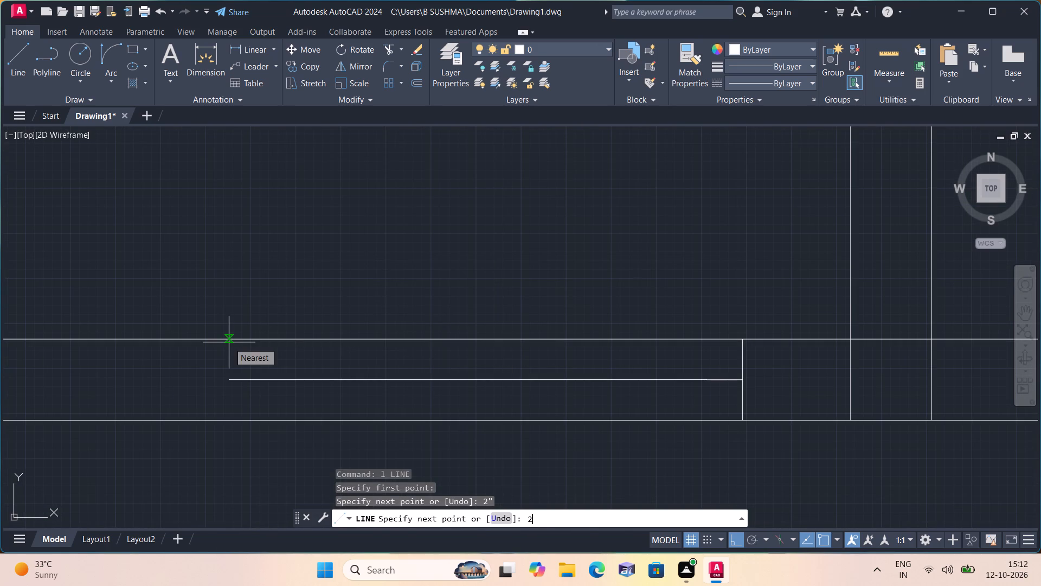
key("space")
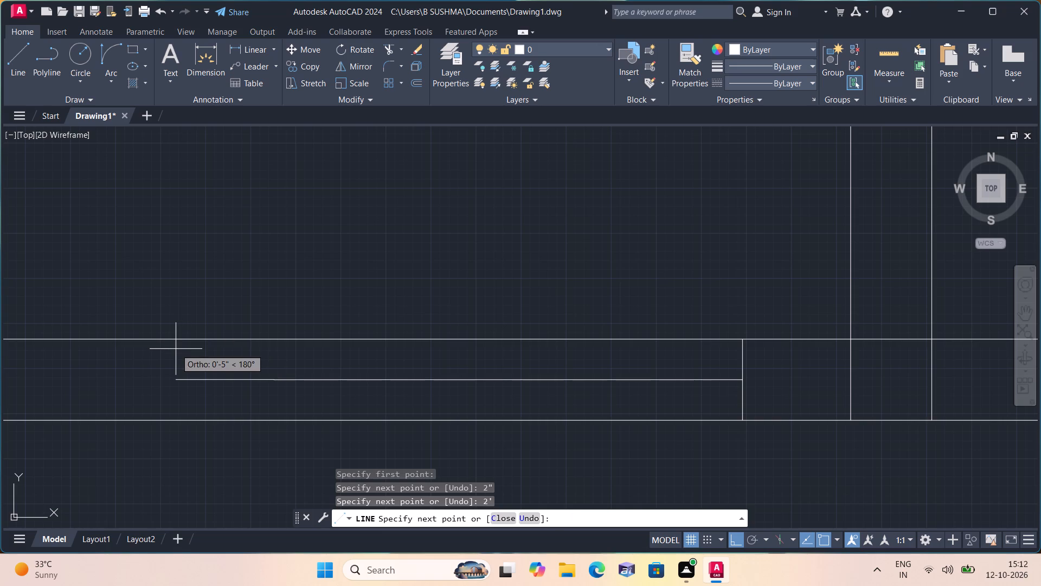
type("2\"")
key("space")
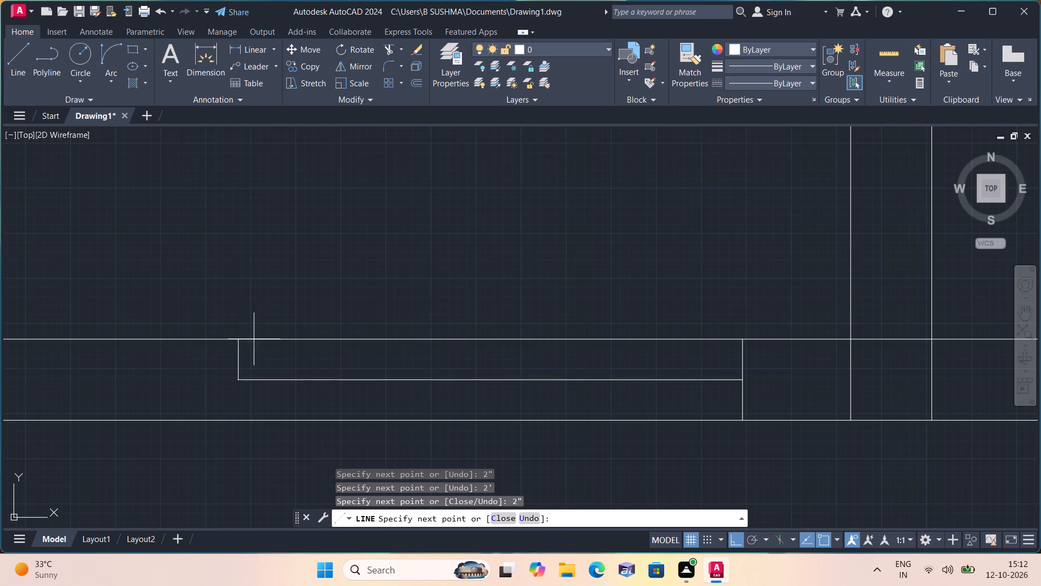
Complete the left jamb with vertical lines from the end of the connected segments to the wall's upper and lower faces.
left_click(236, 338)
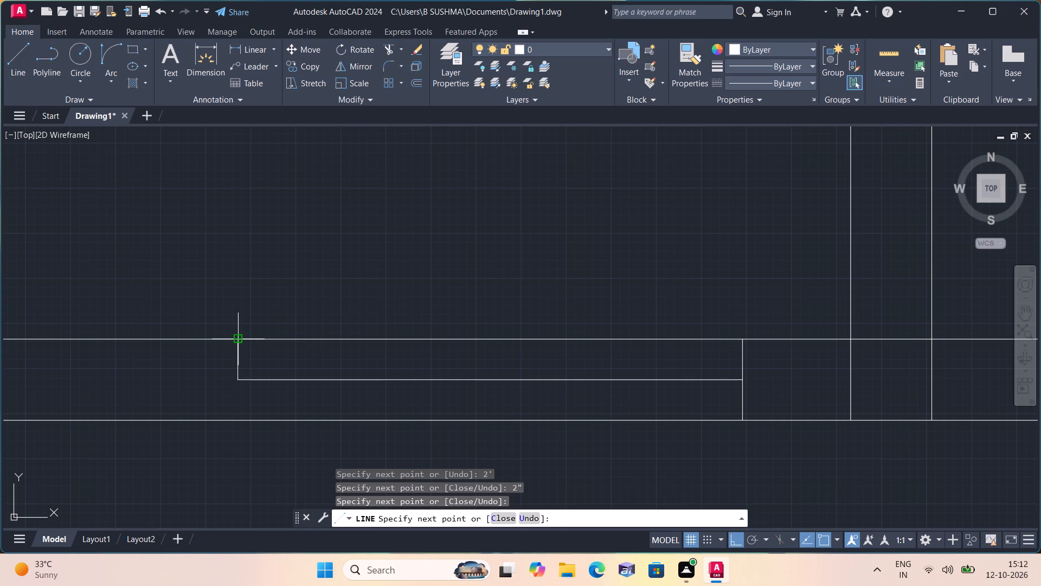
key("space")
key("space")
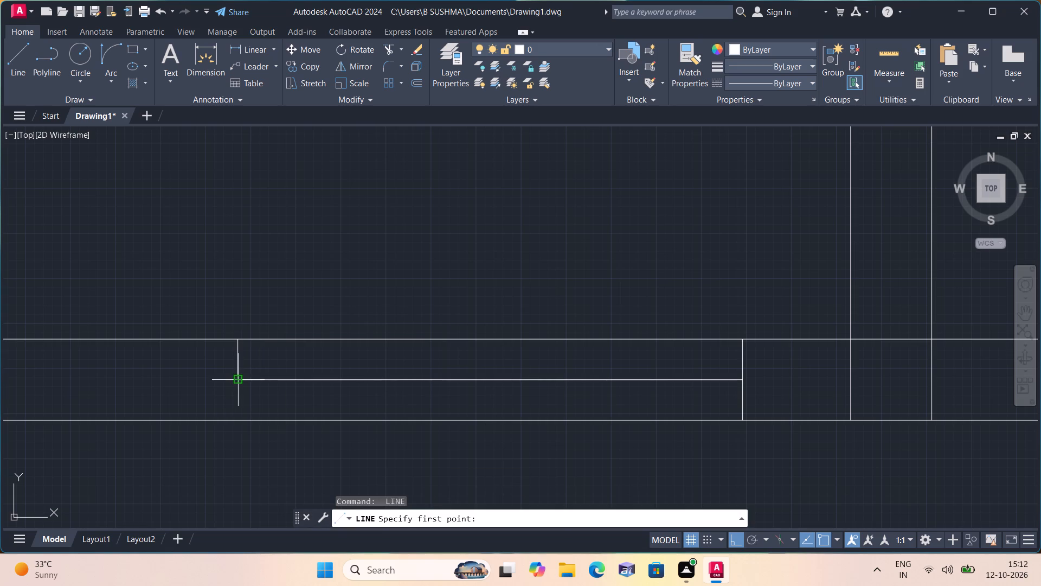
left_click(240, 383)
left_click(237, 420)
key("space")
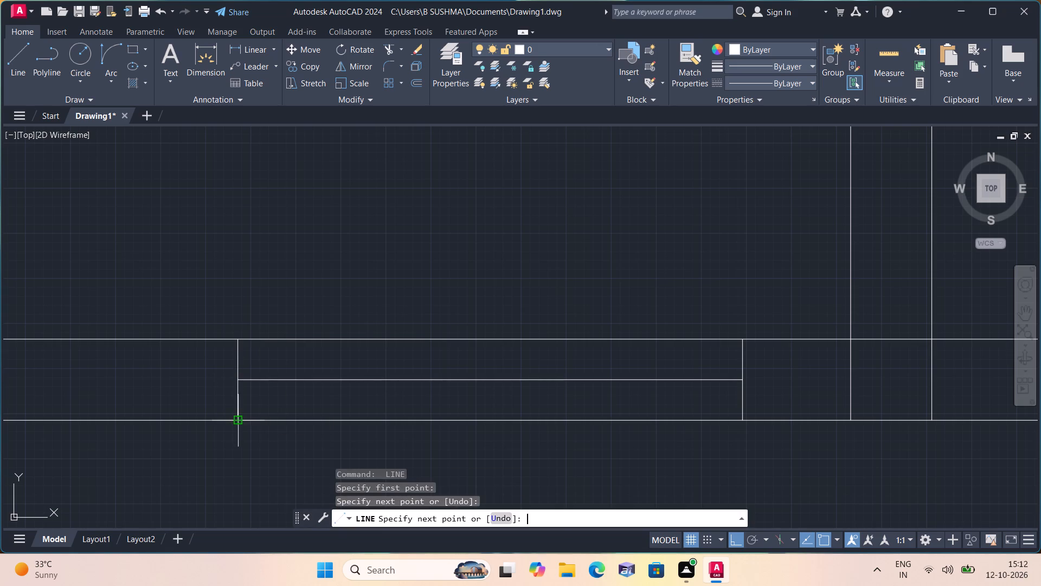
Erase the 2' middle segment between the two 2" stubs in the horizontal wall's door opening.
left_click(406, 381)
key("Delete")
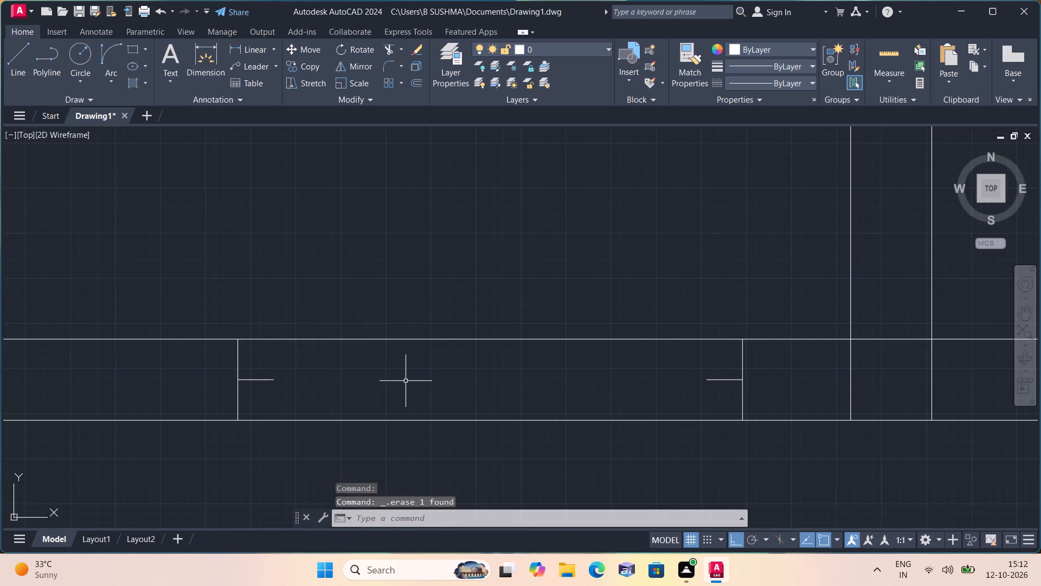
Draw a 2' vertical door-leaf line downward from the inner end of the left 2" stub.
key("l")
key("space")
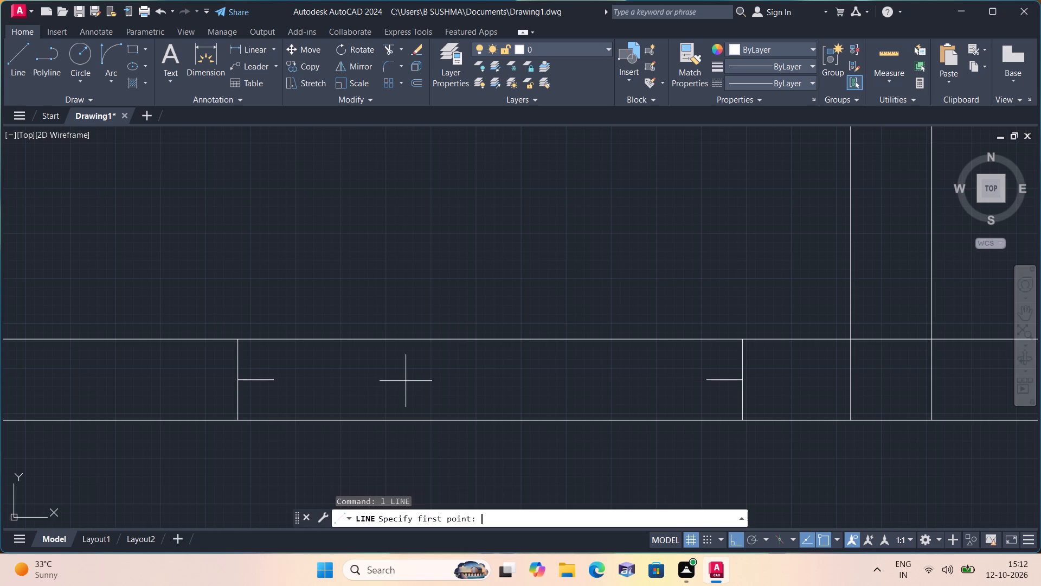
middle_click_drag(459, 352, 454, 270)
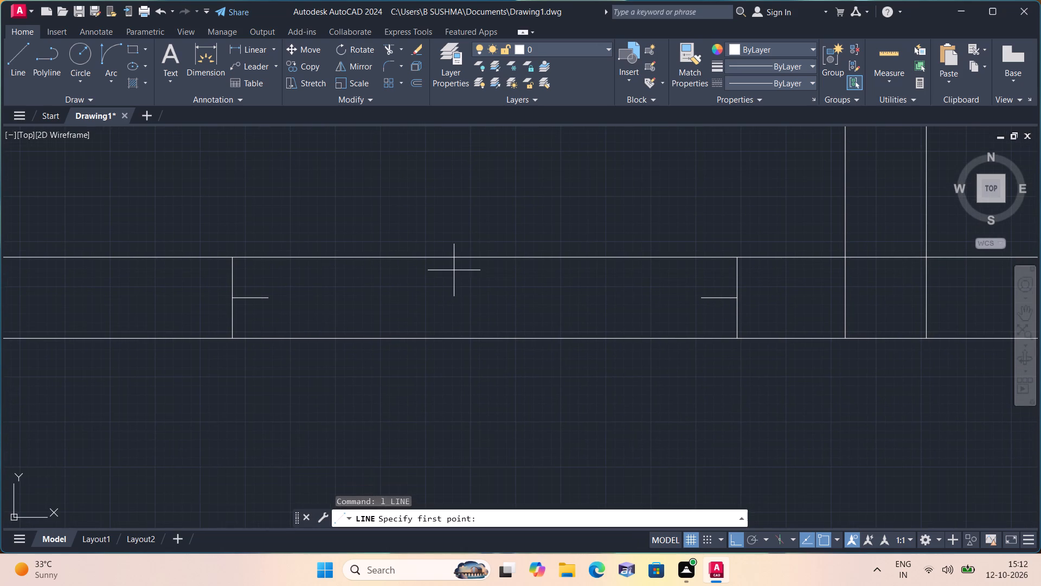
scroll(454, 270, "down", 1)
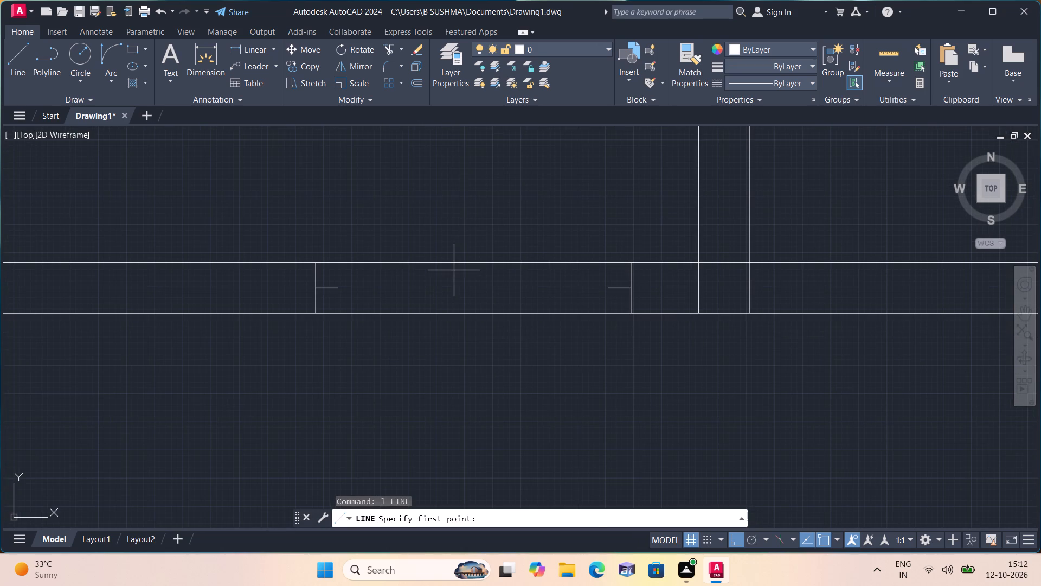
left_click(342, 292)
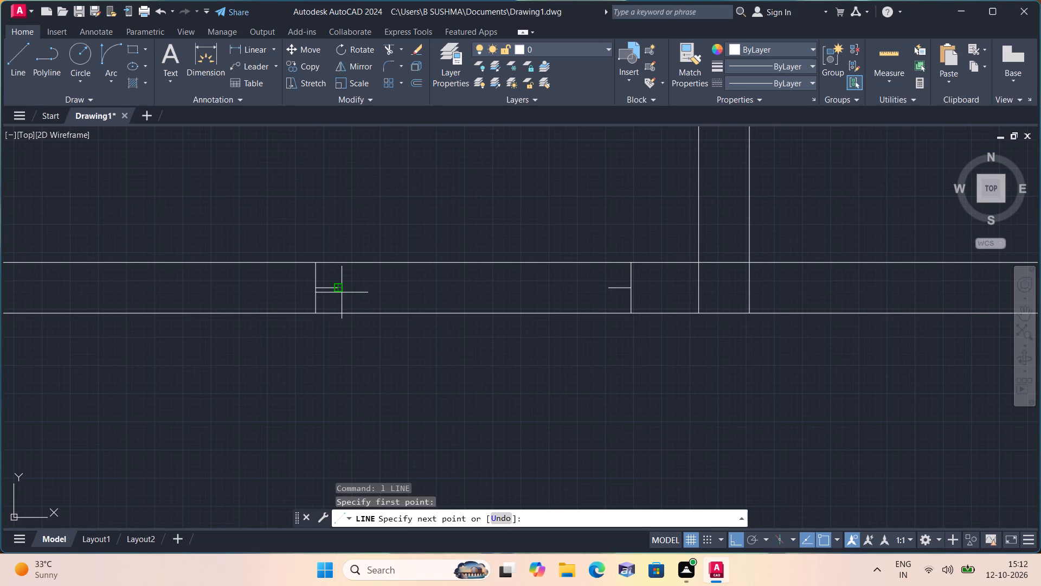
type("2'")
key("space")
key("Escape")
Draw the door swing as a start-end-direction arc from the leaf's lower end to the inner end of the right 2" stub.
middle_click_drag(342, 420, 236, 239)
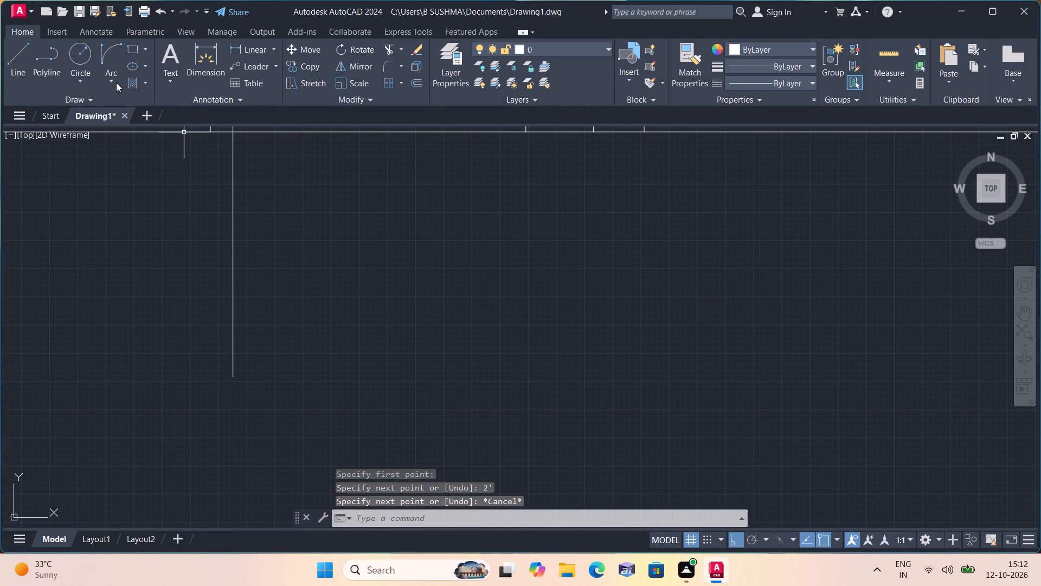
left_click(116, 82)
left_click(161, 244)
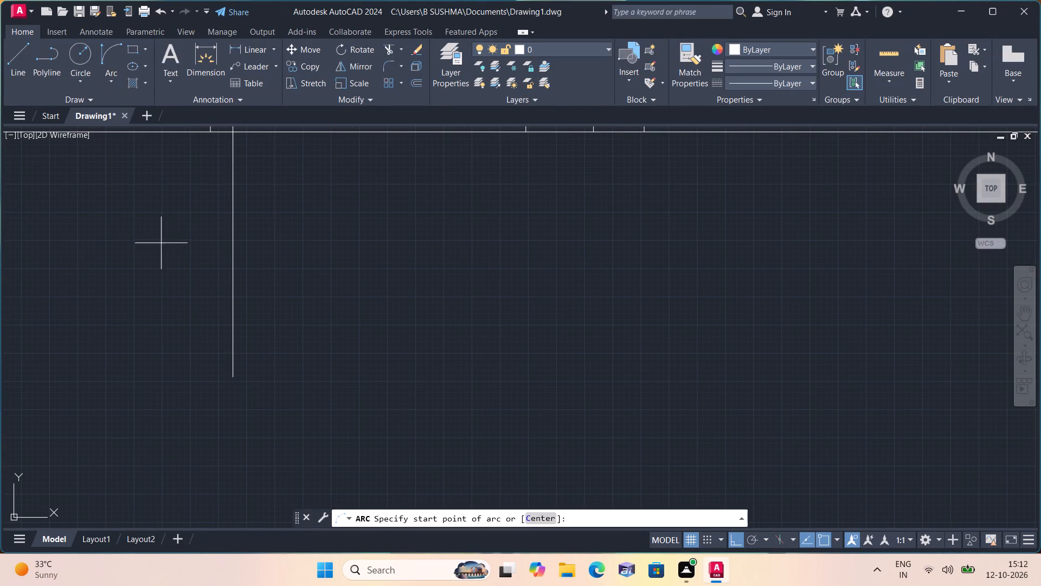
left_click(236, 376)
scroll(297, 317, "down", 1)
middle_click_drag(299, 315, 346, 415)
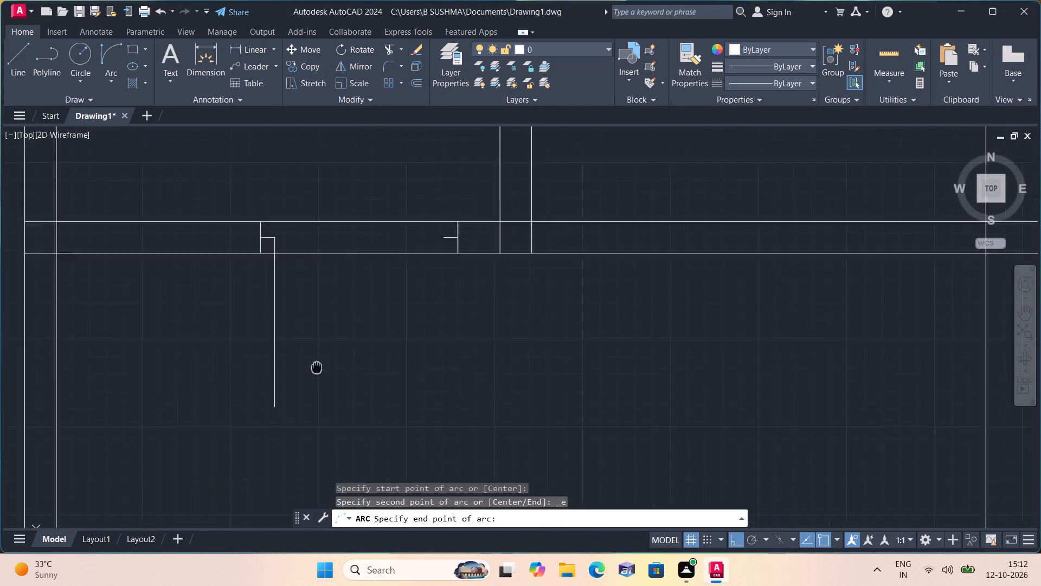
middle_click_drag(346, 415, 350, 417)
left_click_drag(473, 290, 475, 301)
left_click(485, 380)
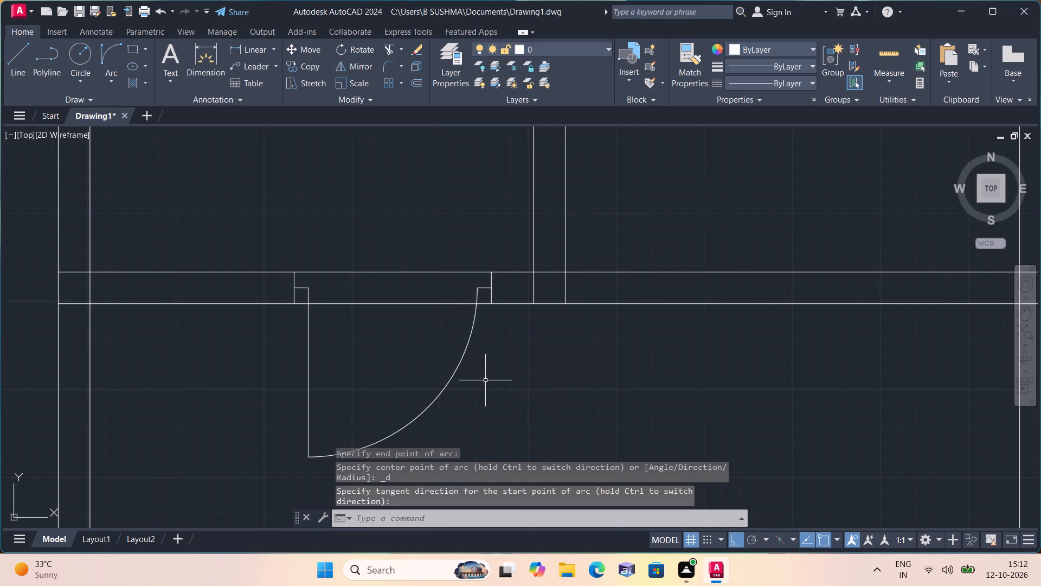
Offset the door-leaf line 1" to the right, toward the opening.
type("off 1\"")
key("space")
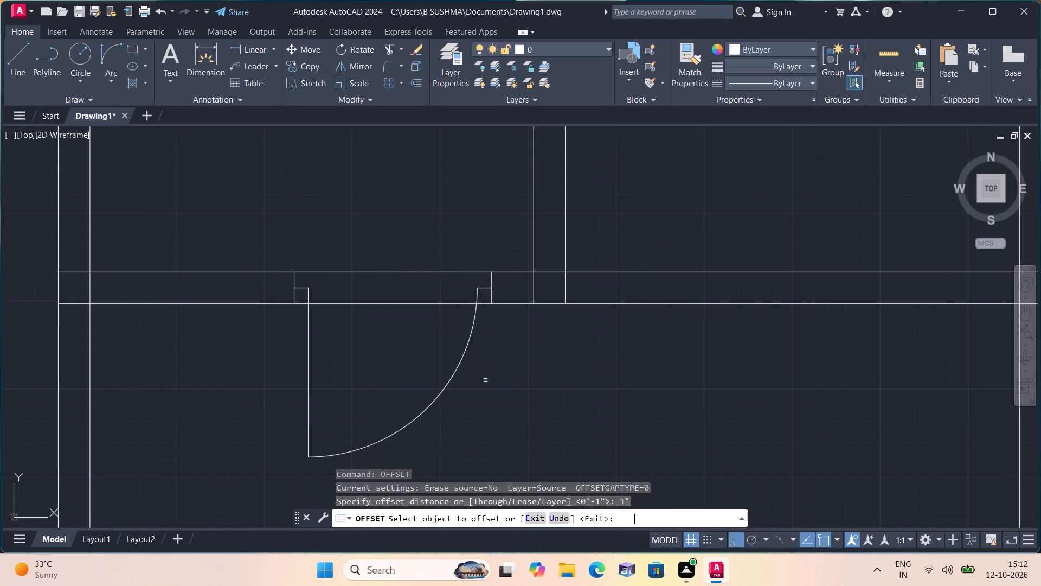
left_click(310, 315)
left_click(337, 324)
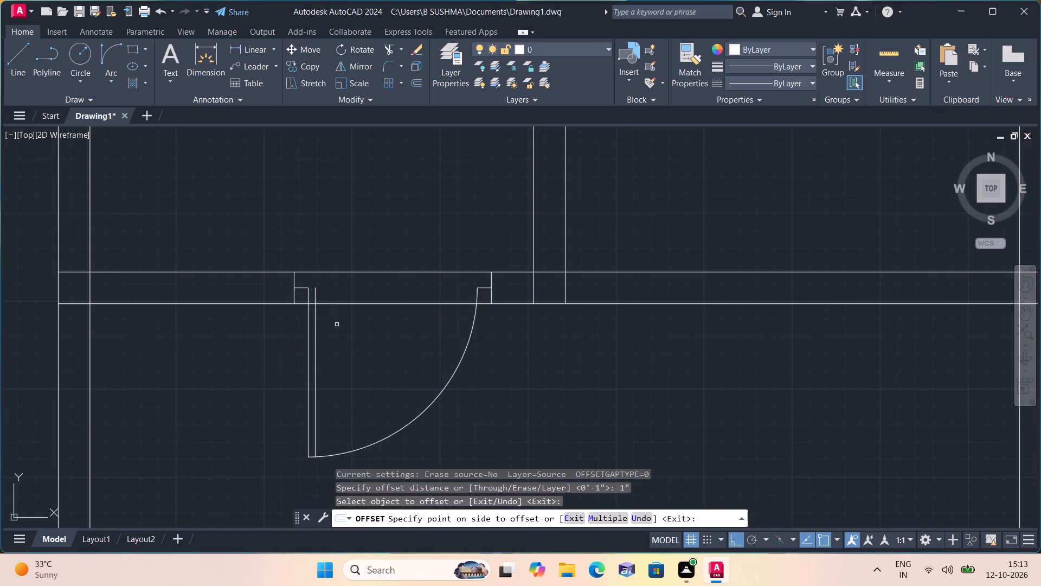
key("space")
Close the top of the door leaf with a short line joining the upper ends of its two vertical lines.
key("l")
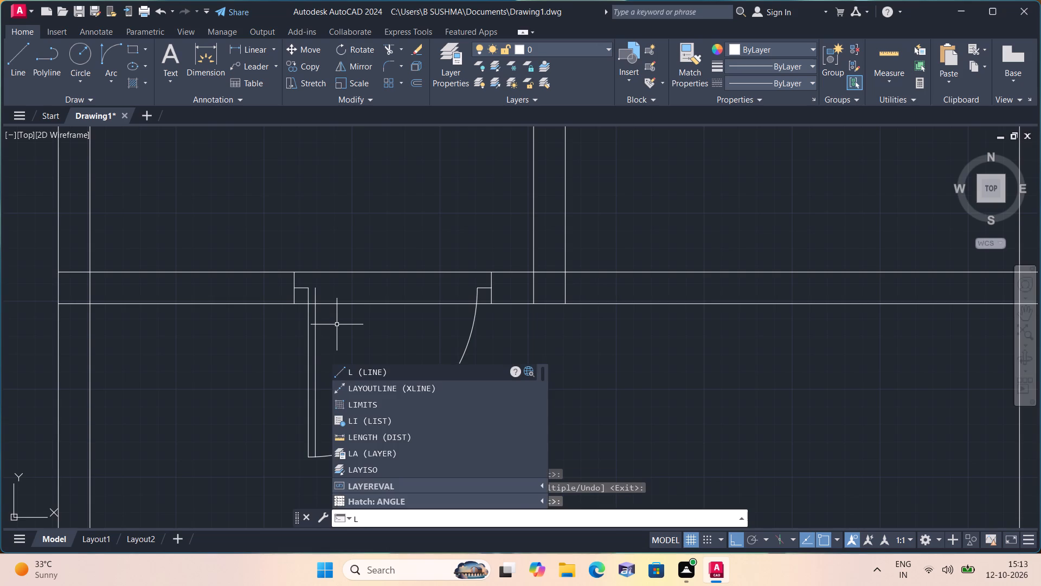
key("space")
left_click(309, 287)
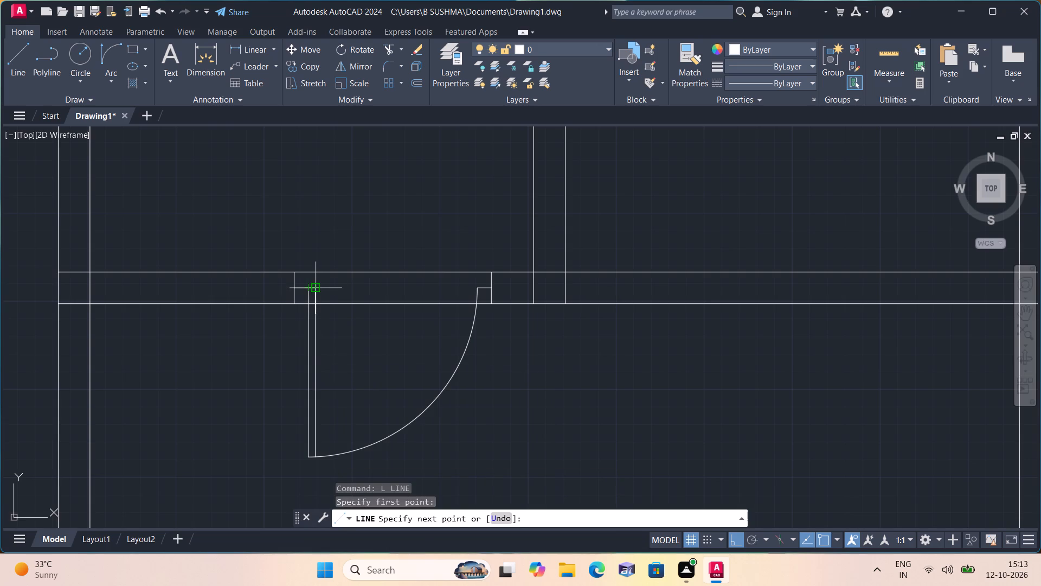
left_click(318, 288)
key("space")
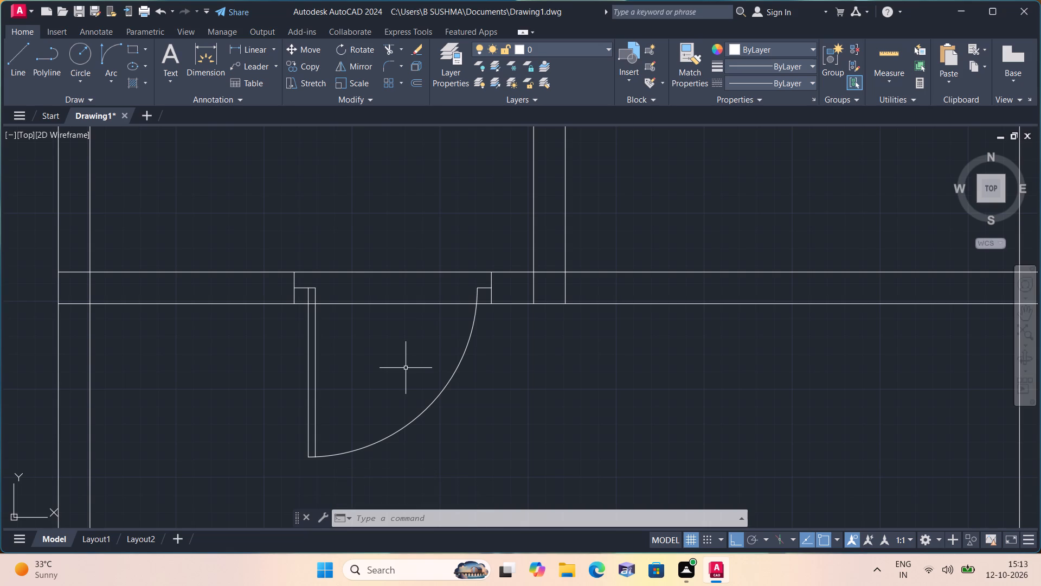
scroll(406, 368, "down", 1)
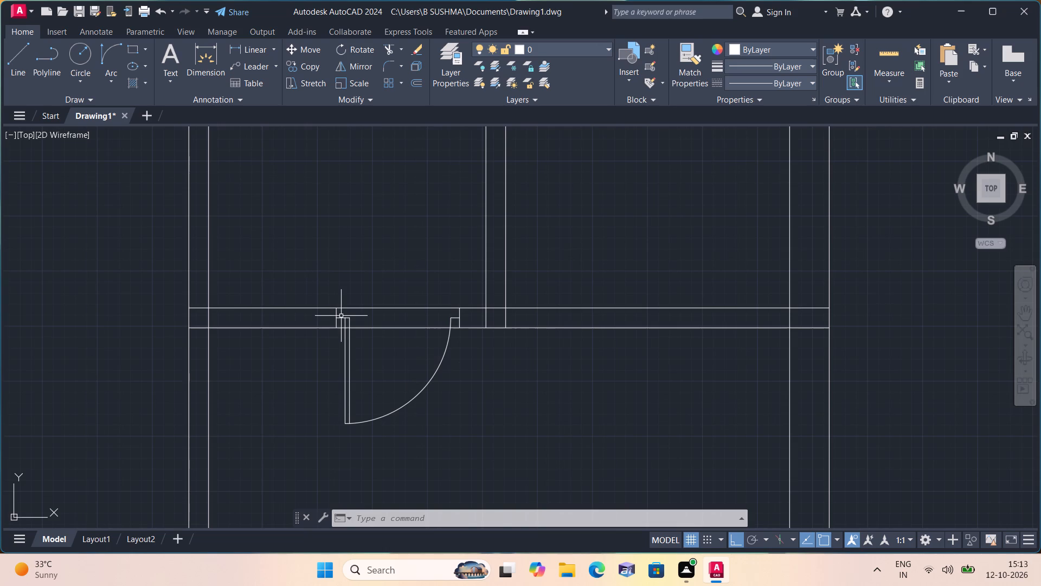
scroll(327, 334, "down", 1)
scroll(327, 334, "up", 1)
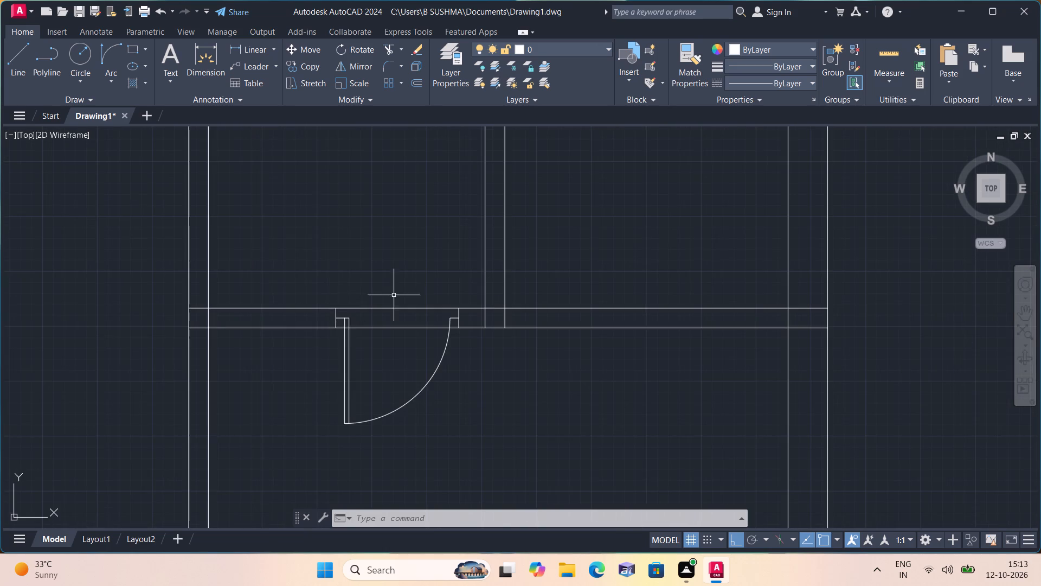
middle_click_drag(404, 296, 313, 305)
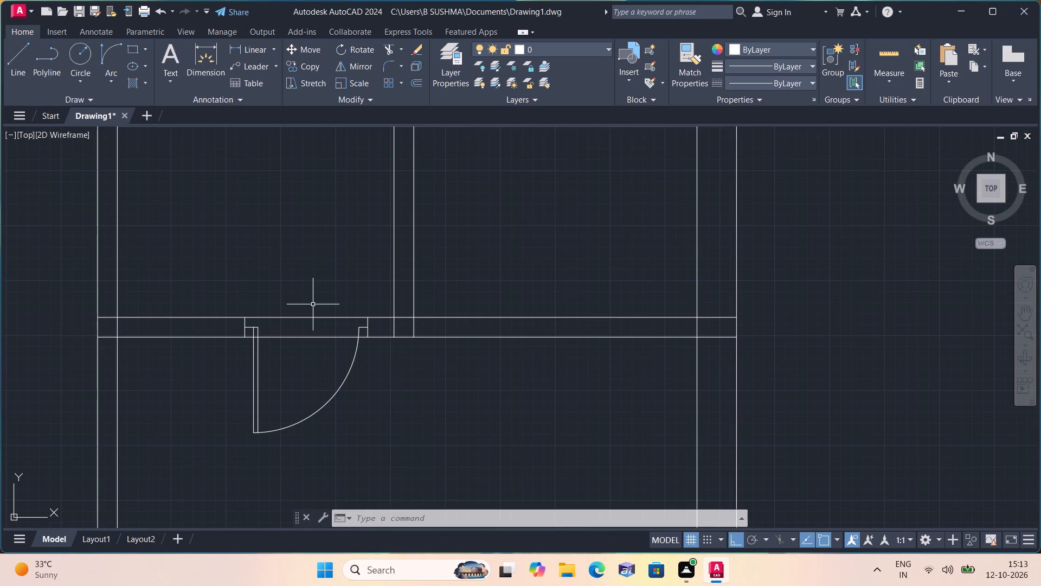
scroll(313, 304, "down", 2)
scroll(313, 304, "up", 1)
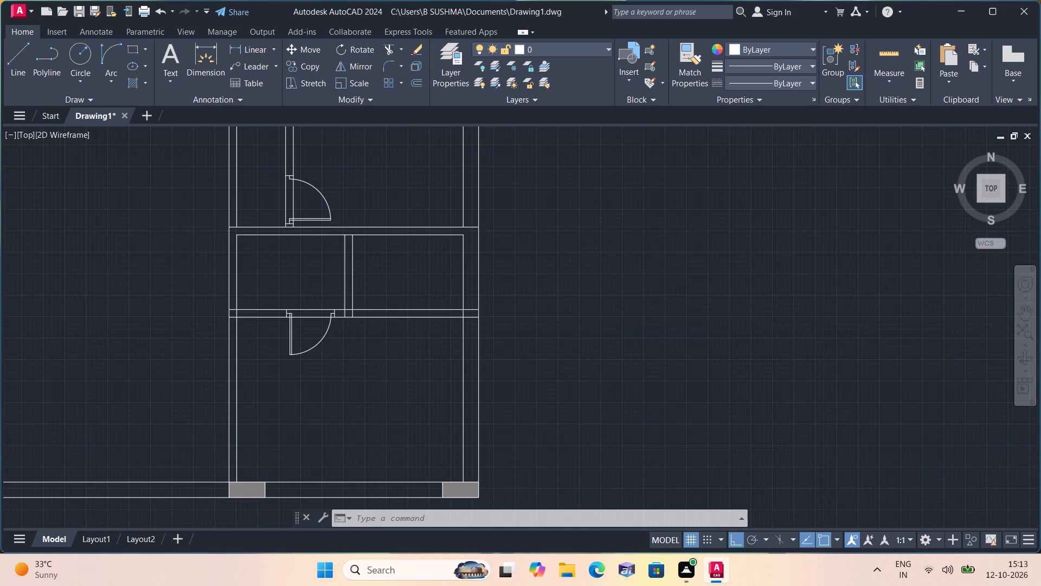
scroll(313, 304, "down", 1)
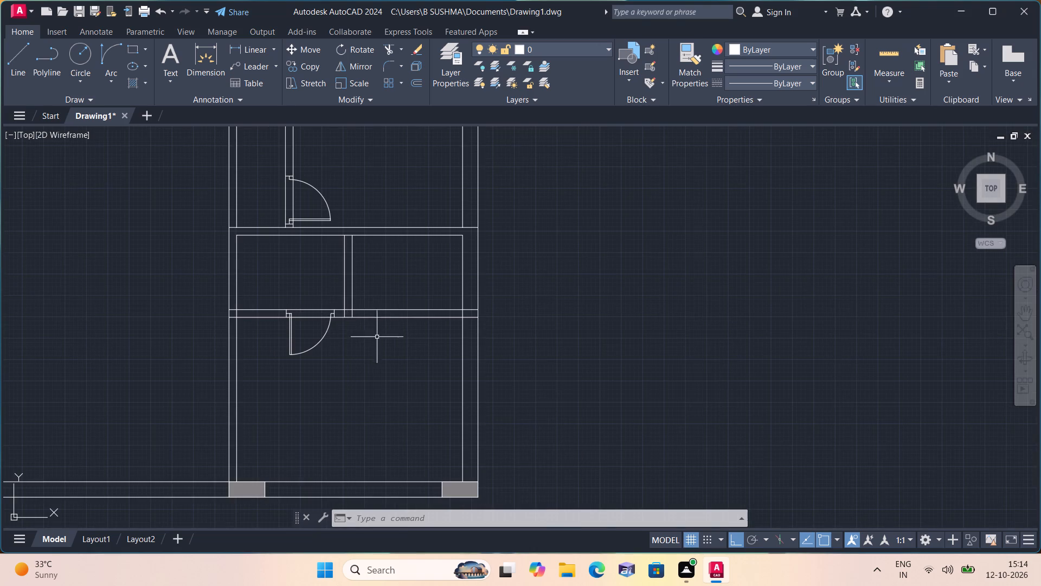
From the partition's right face, draw a 2" line rightward along the horizontal wall's upper face, continuing down to the lower face.
scroll(362, 351, "up", 1)
middle_click_drag(362, 351, 397, 346)
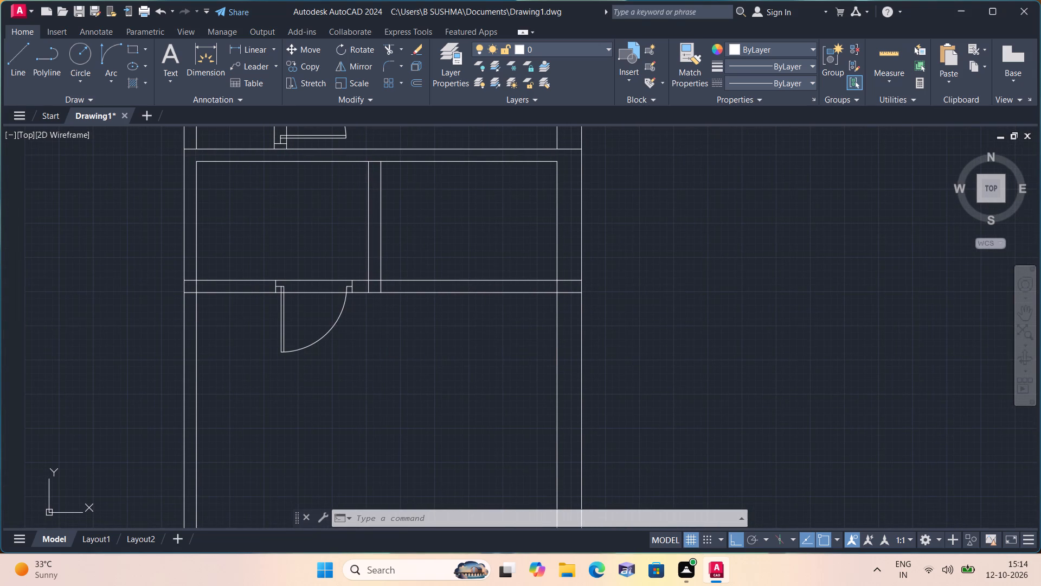
type("l")
key("space")
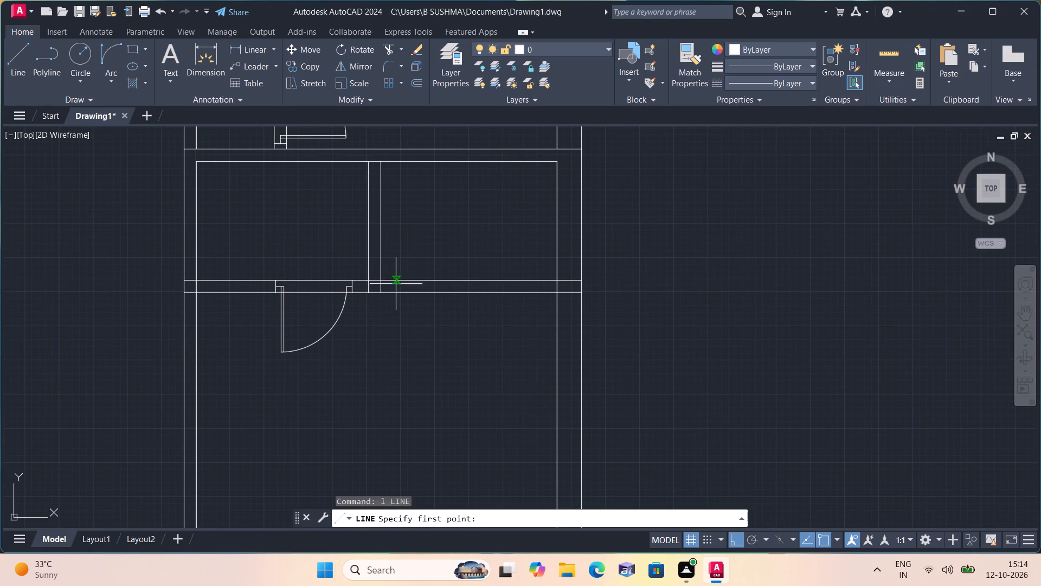
scroll(383, 281, "up", 3)
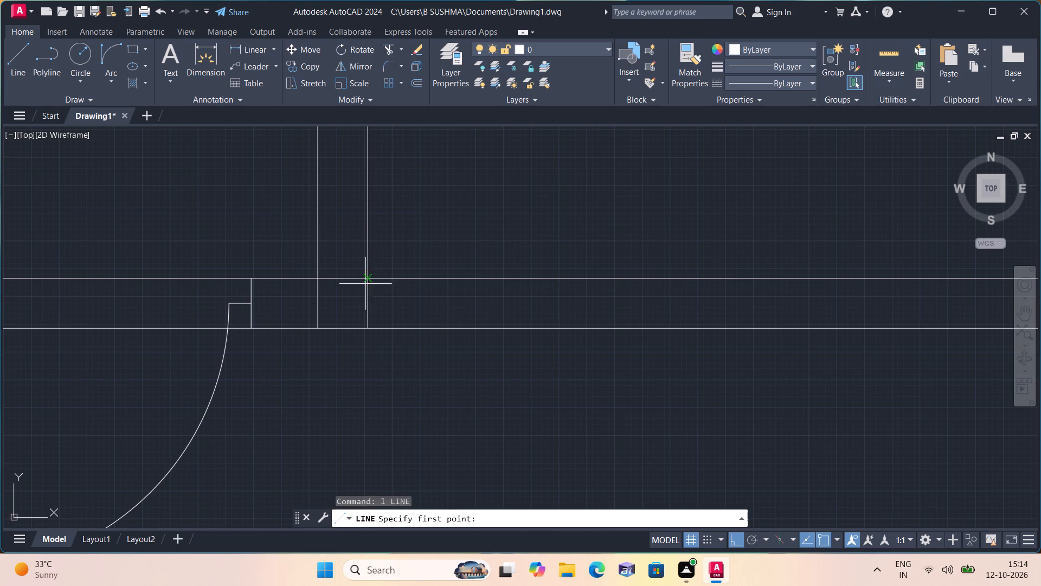
left_click(367, 279)
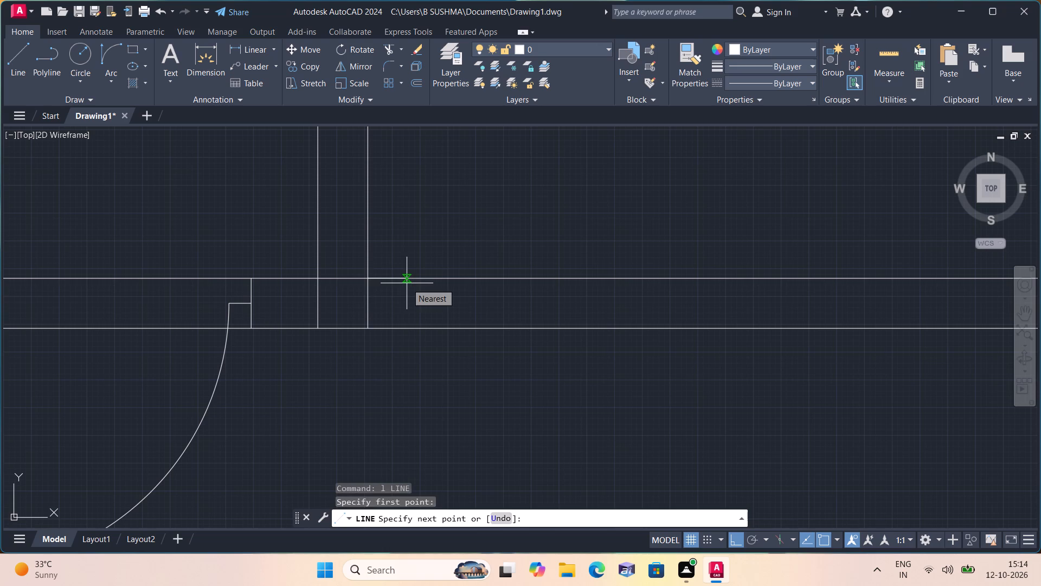
type("2\"")
key("space")
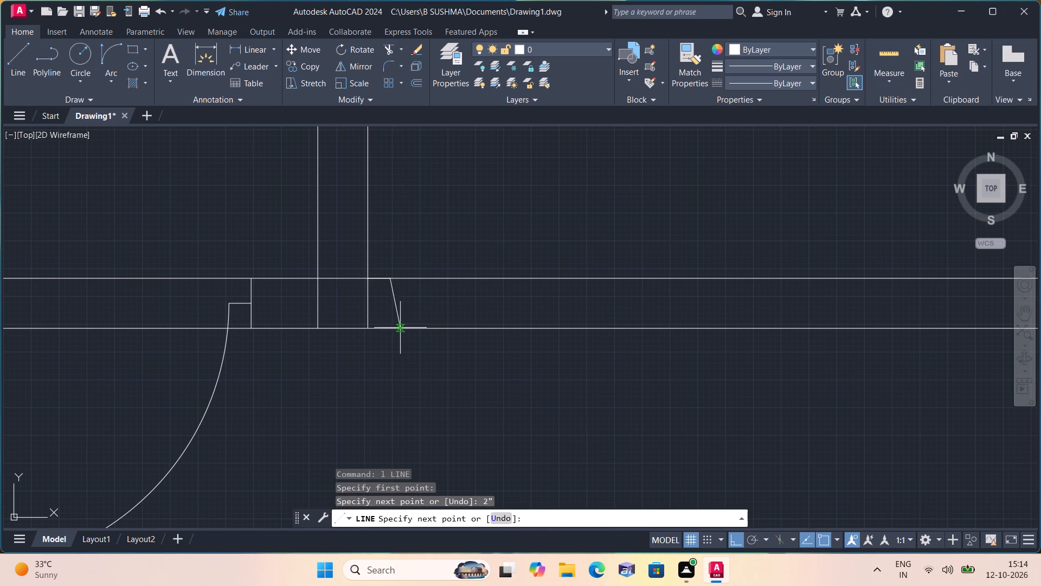
left_click(389, 330)
key("space")
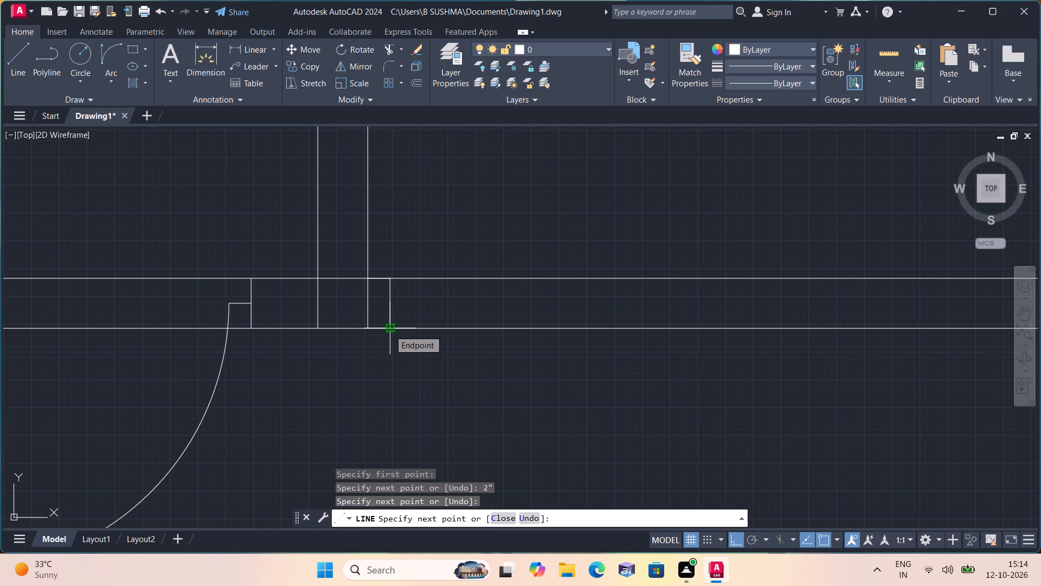
Erase the 2" guide segment on the upper face of the horizontal wall.
scroll(372, 249, "up", 1)
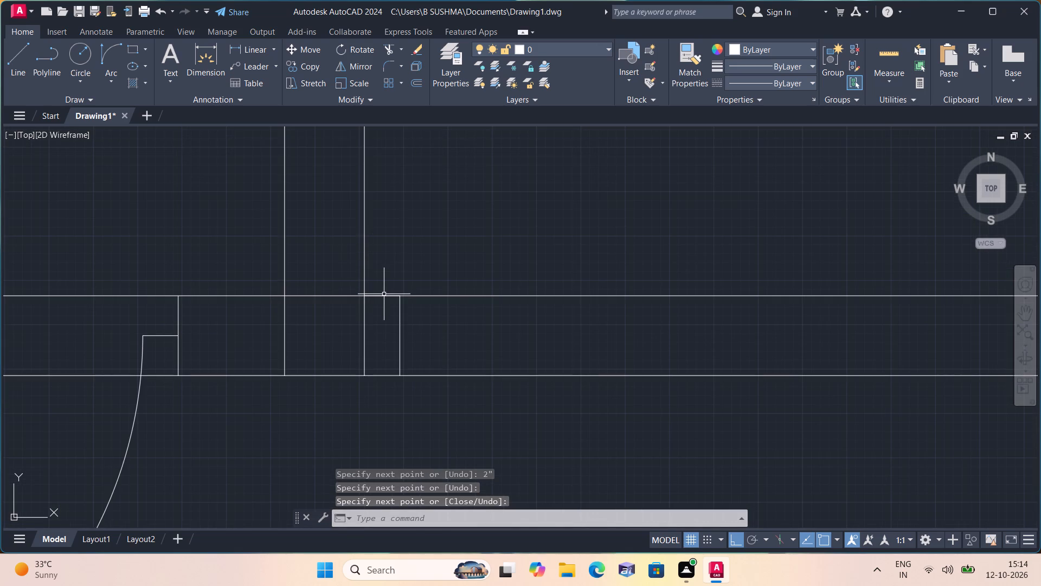
left_click(384, 295)
key("Delete")
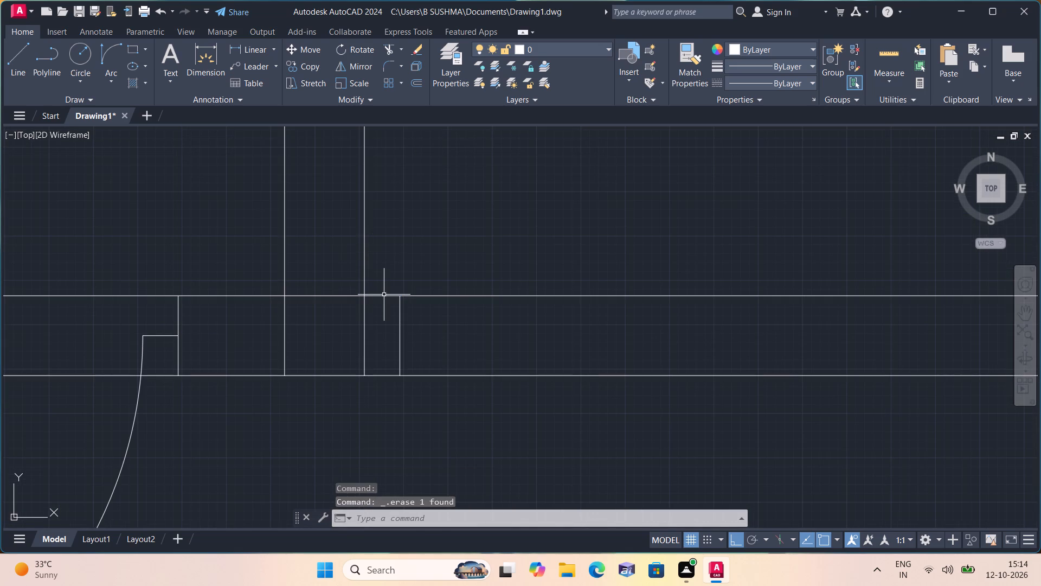
Draw connected horizontal segments of 2", 2' and 2" rightward from the midpoint of the new line across the wall.
type("l")
key("space")
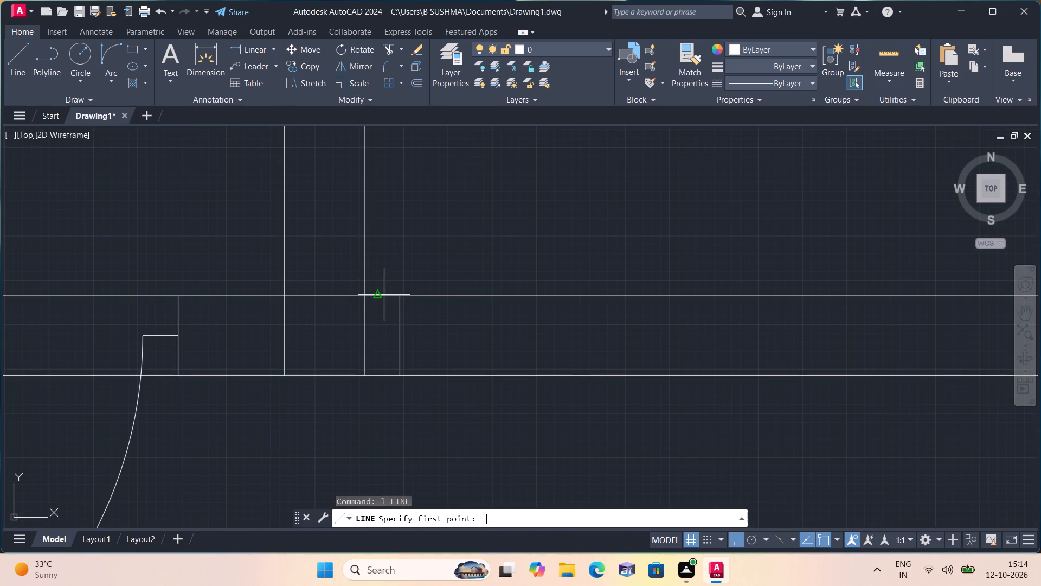
left_click(397, 334)
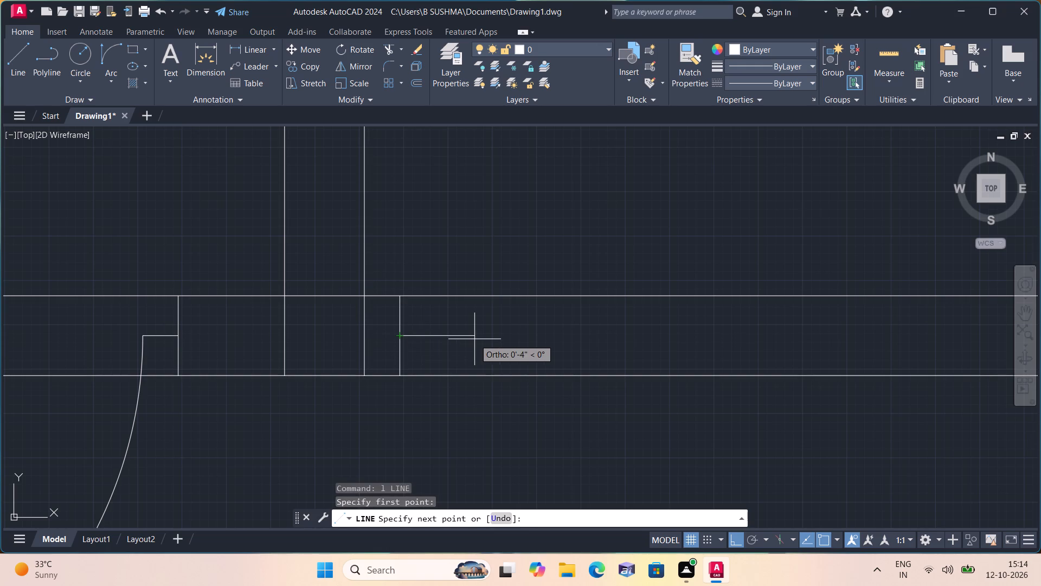
key("2")
key("shift+quotedbl")
key("space")
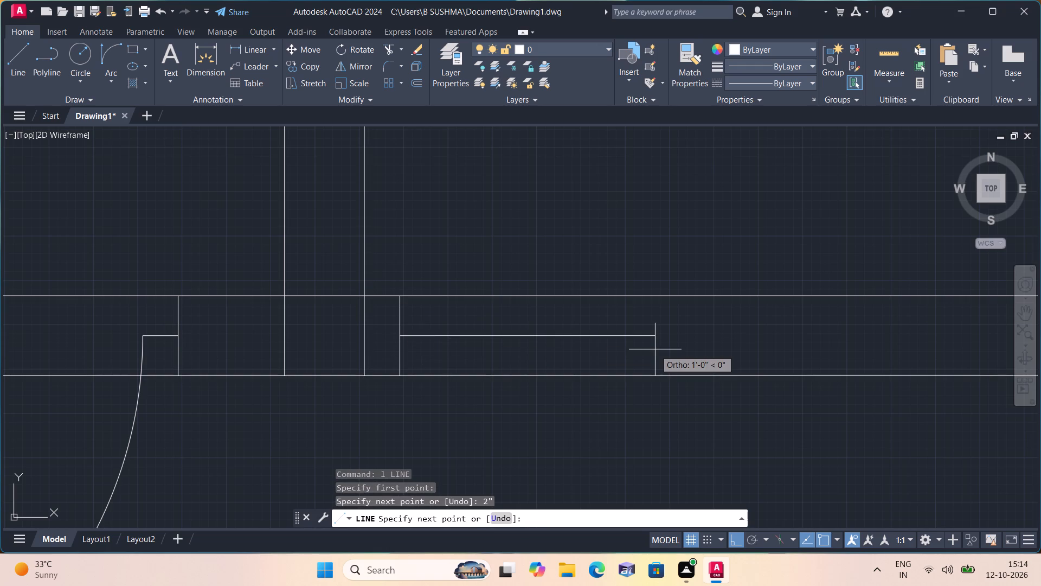
type("2'")
key("space")
scroll(655, 349, "up", 2)
scroll(655, 350, "down", 3)
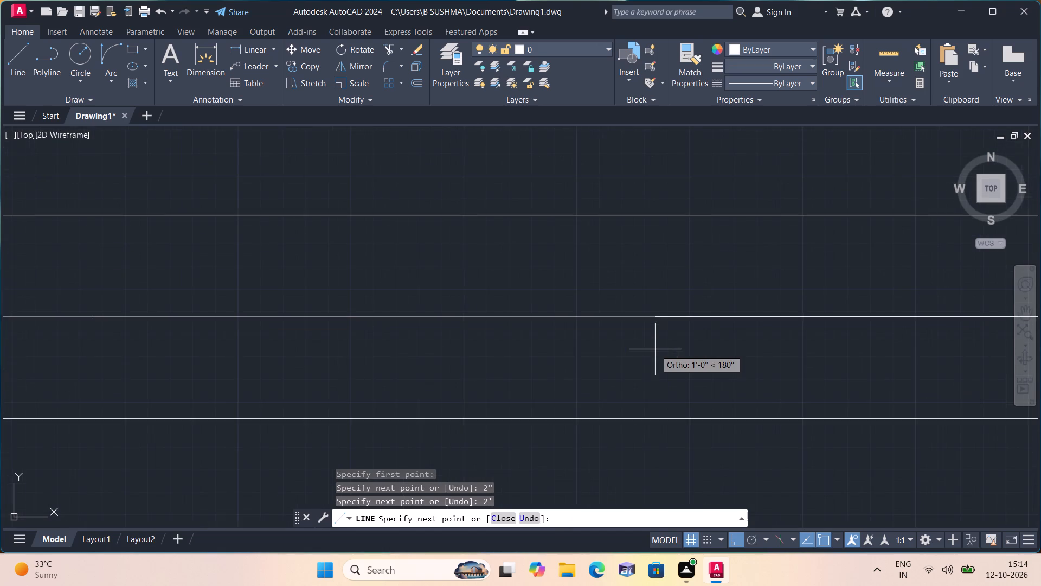
scroll(655, 350, "down", 2)
type("2\"")
key("space")
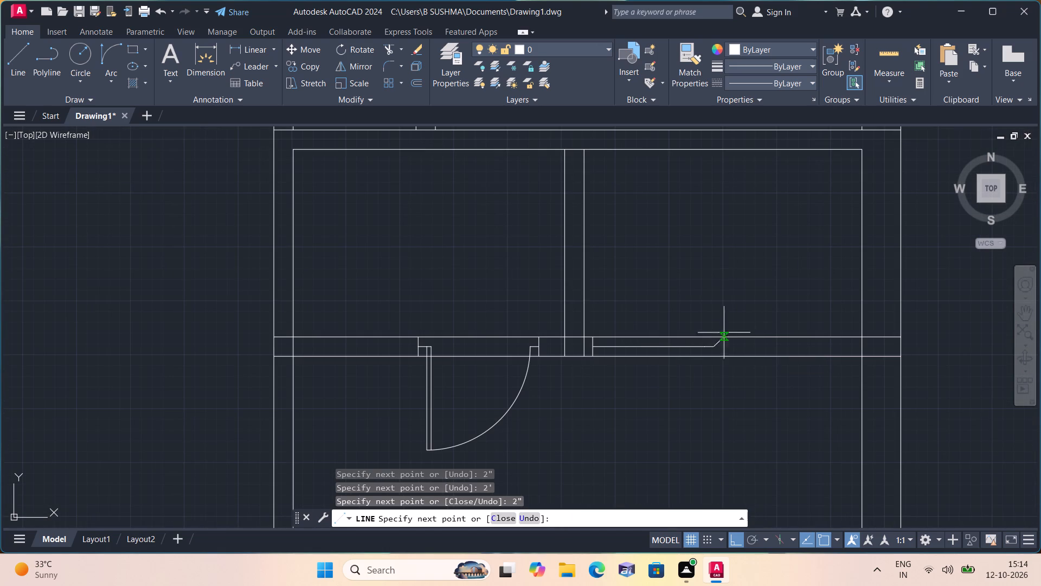
Draw the far jamb line from the end of the last 2" segment up to the wall's upper face and down to its lower face.
left_click(710, 335)
key("space")
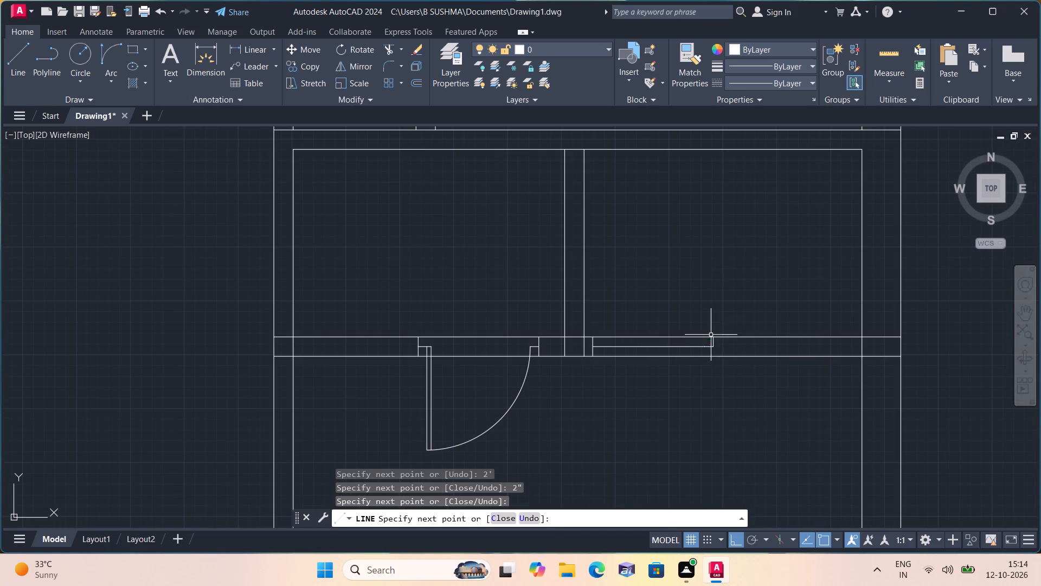
key("space")
left_click(715, 346)
left_click(712, 353)
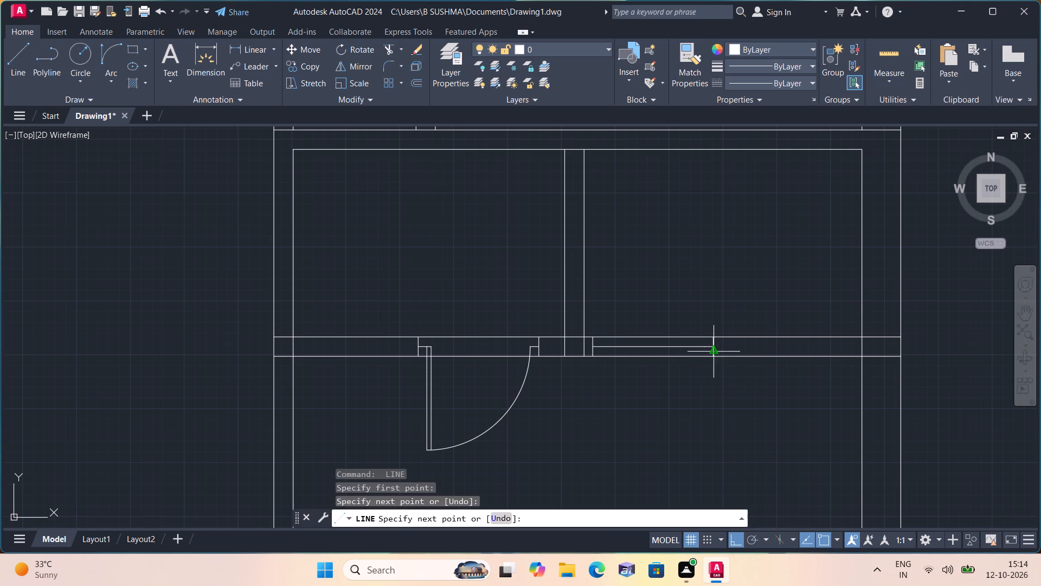
key("space")
Erase the 2' middle segment between the two 2" jamb stubs in the horizontal wall.
left_click(683, 346)
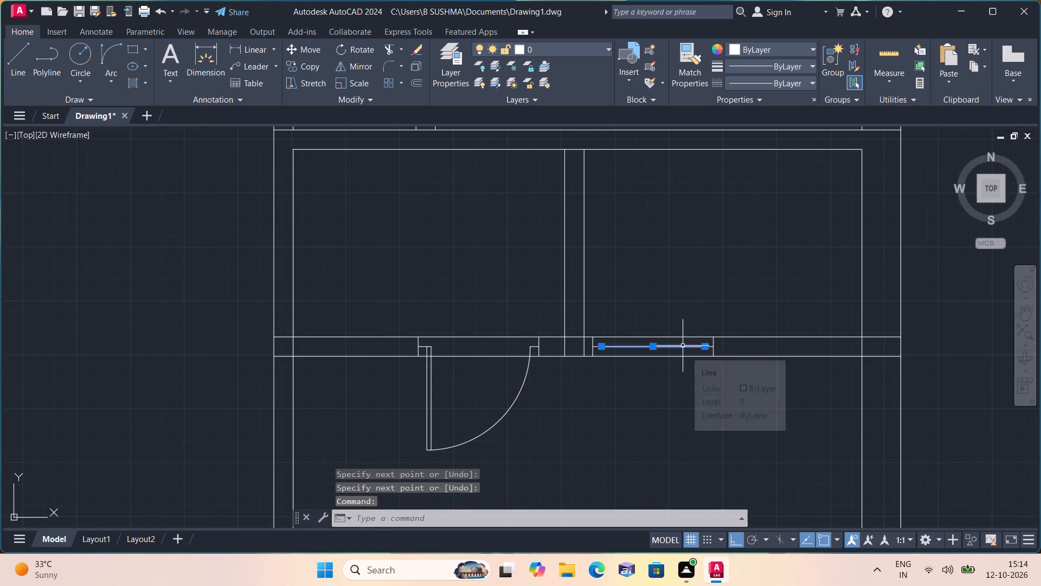
key("Delete")
Draw a 2' vertical door leaf line upward from the inner end of the jamb stub nearest the partition.
scroll(610, 340, "up", 1)
scroll(624, 339, "down", 1)
key("l")
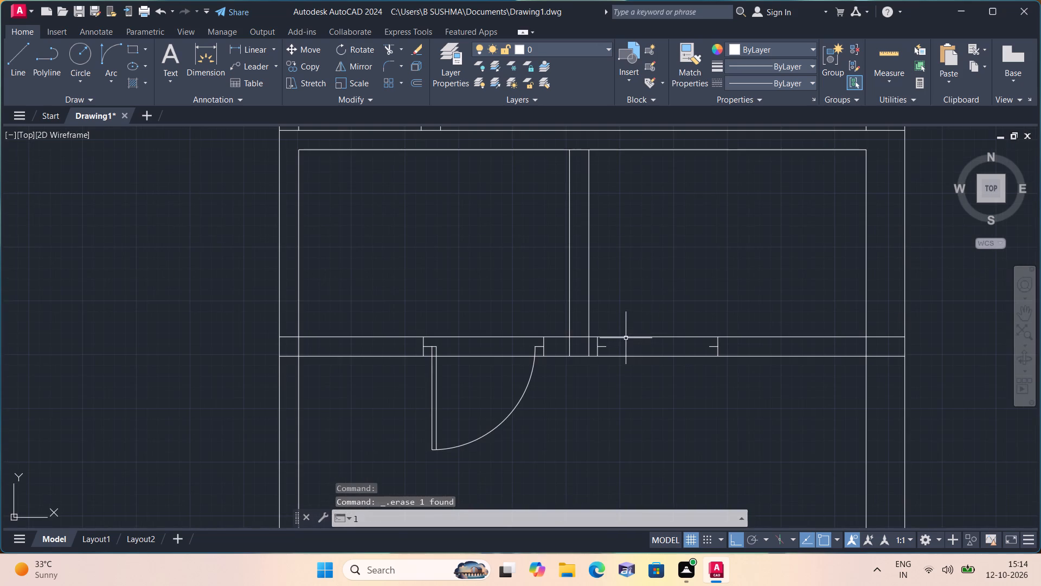
key("space")
left_click(609, 345)
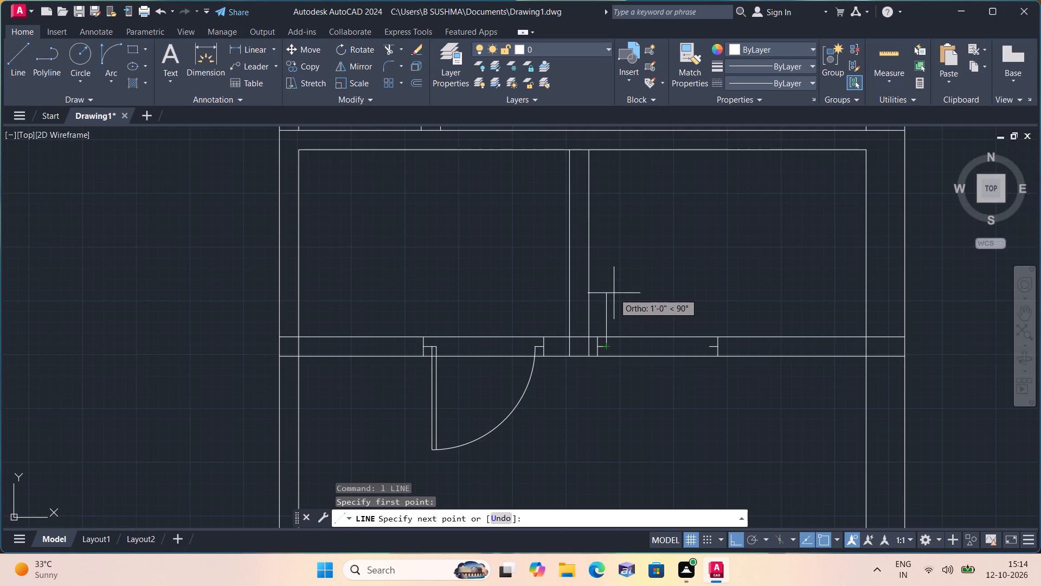
type("2'")
key("space")
key("Escape")
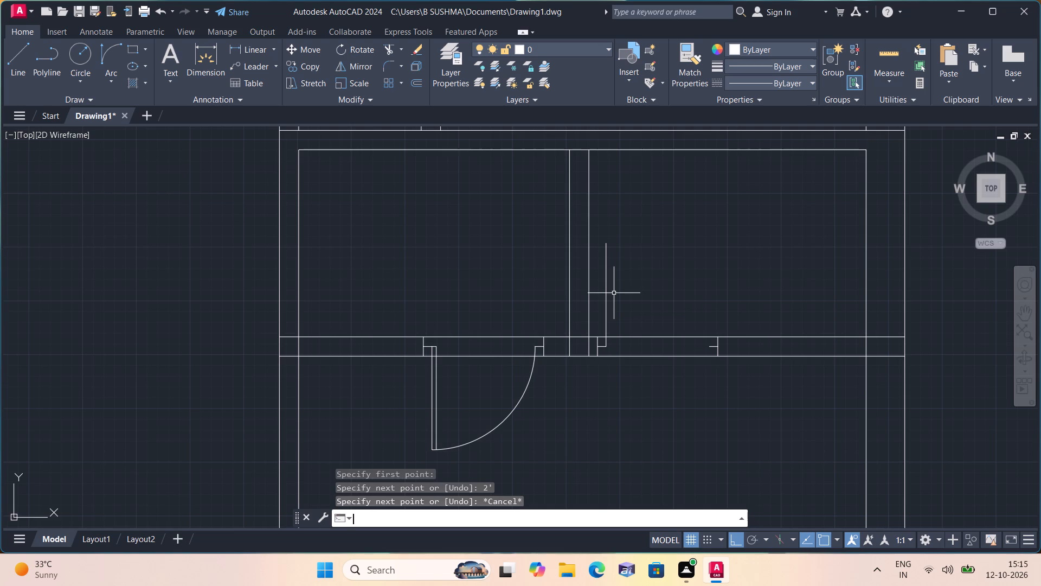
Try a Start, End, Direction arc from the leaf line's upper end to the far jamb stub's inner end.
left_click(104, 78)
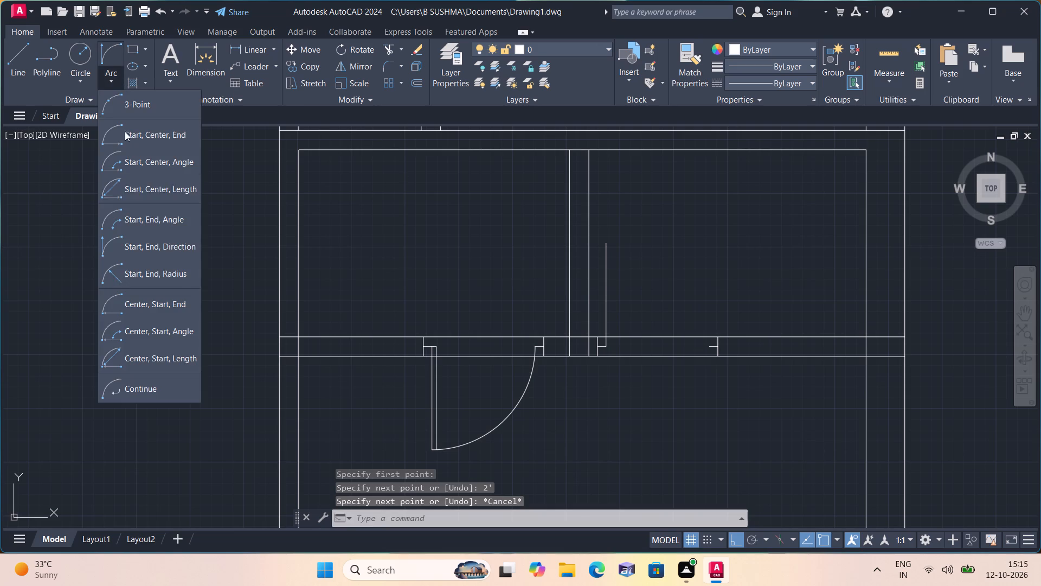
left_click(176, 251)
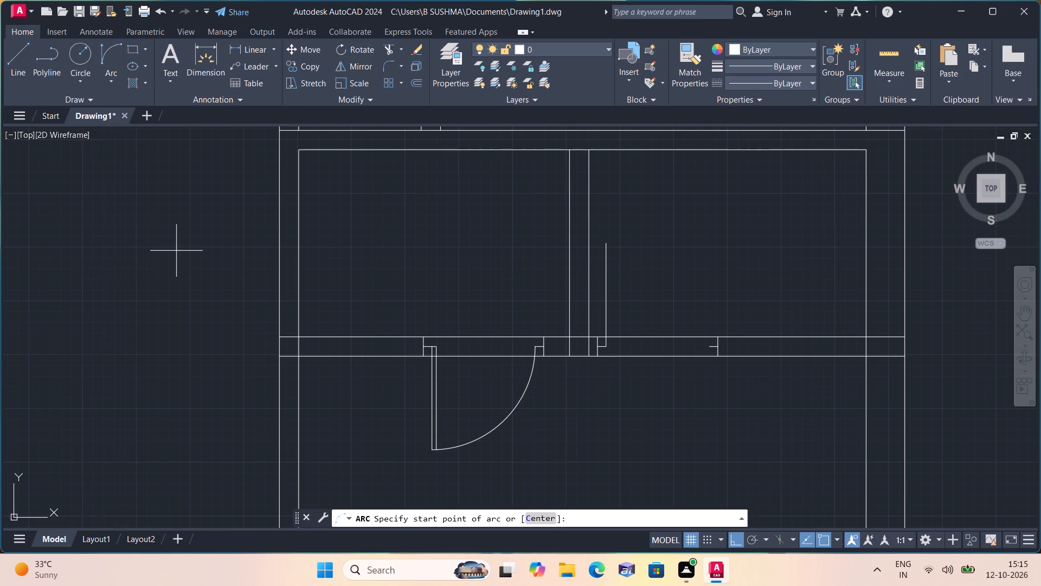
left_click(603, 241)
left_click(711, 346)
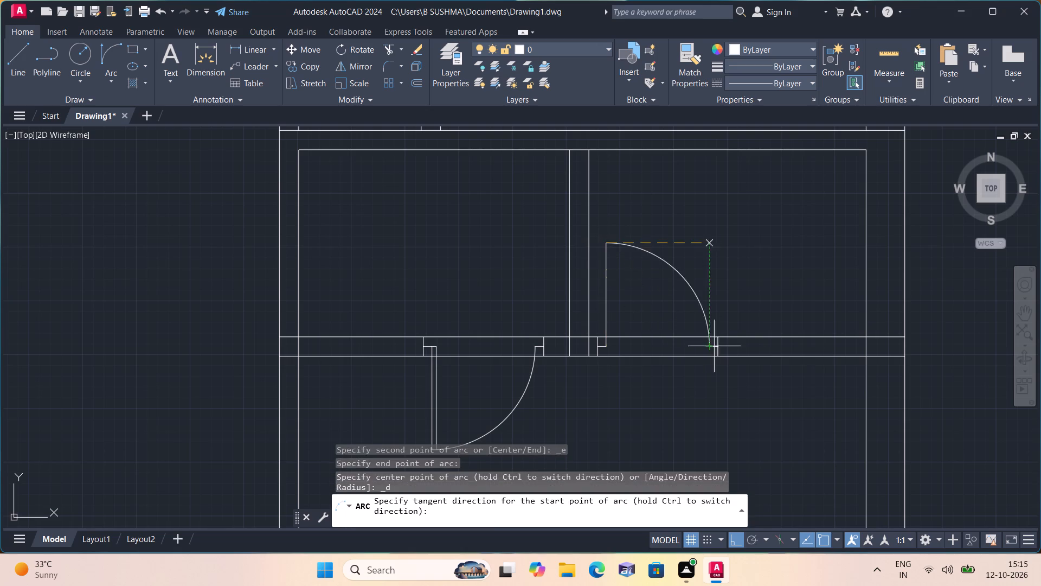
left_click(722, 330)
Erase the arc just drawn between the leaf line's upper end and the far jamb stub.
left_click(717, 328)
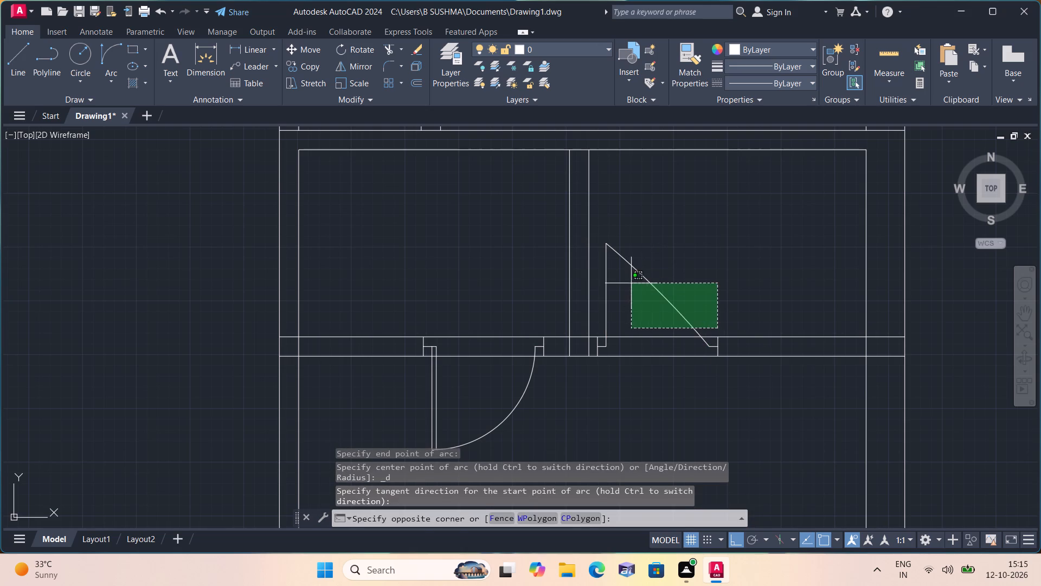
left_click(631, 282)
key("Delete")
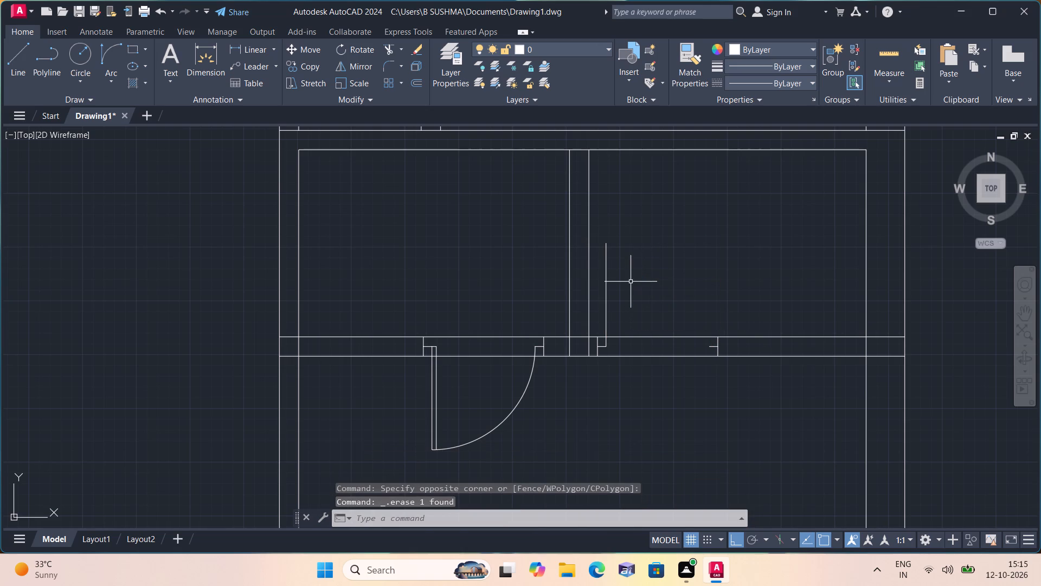
Draw the door swing as a Start, End, Direction arc from the leaf line's upper end to the far jamb stub, leaving the leaf horizontally.
left_click(114, 84)
left_click(181, 245)
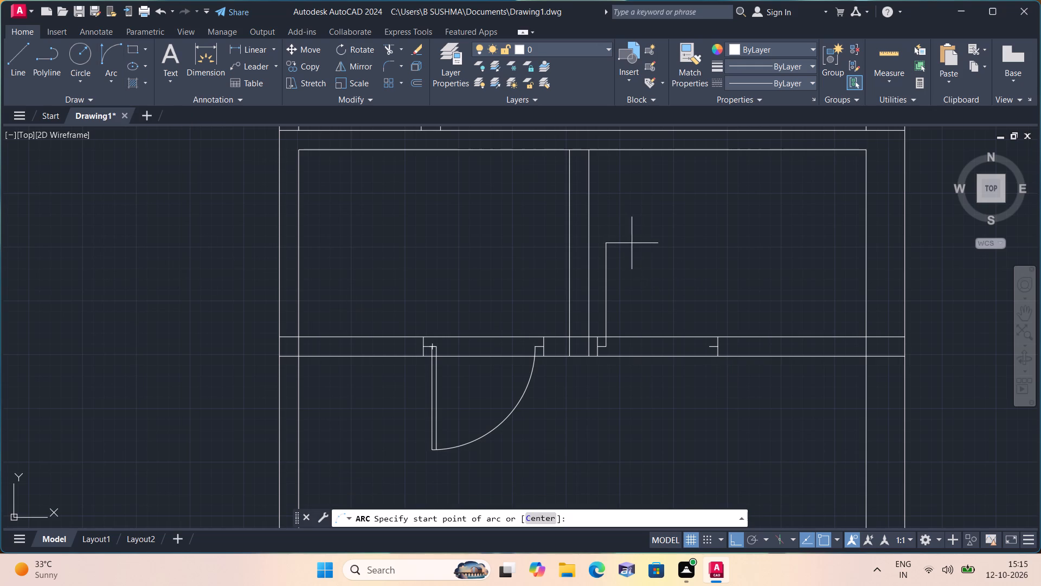
left_click(606, 241)
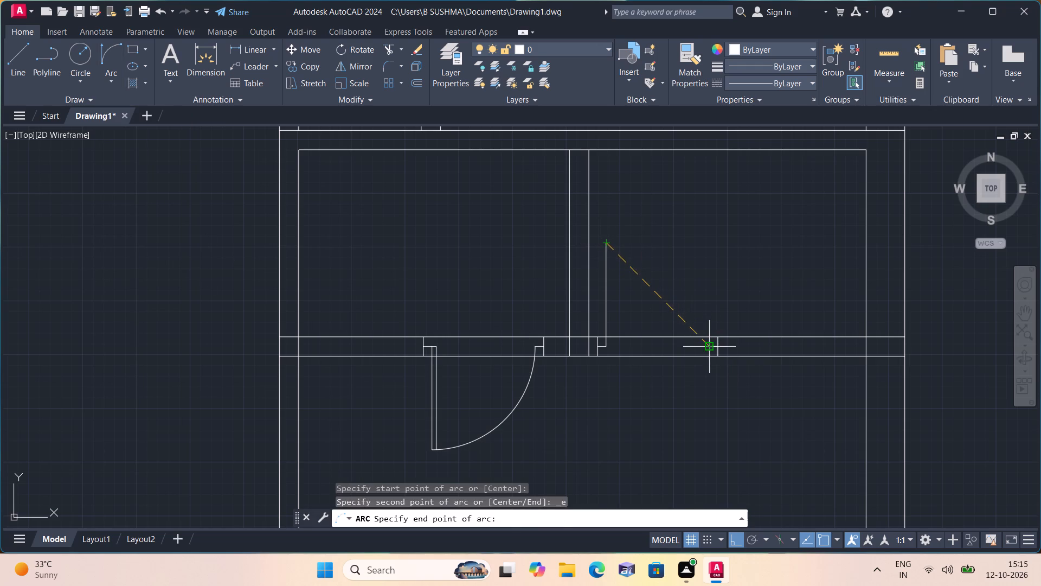
left_click(709, 346)
left_click(723, 269)
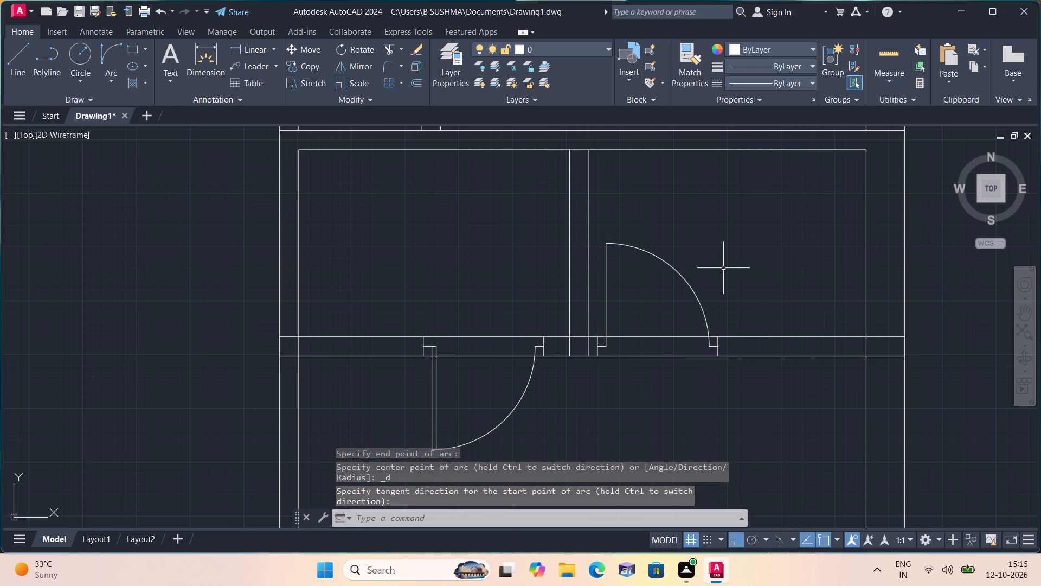
Offset the vertical door leaf line 1" rightward, toward the inside of the swing arc.
type("off")
key("space")
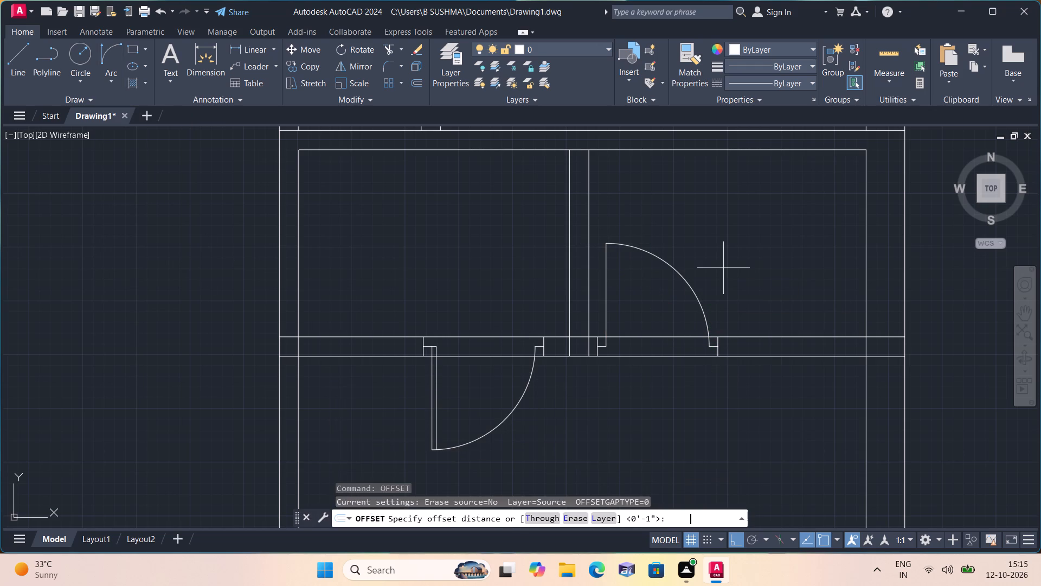
type("1\"")
key("space")
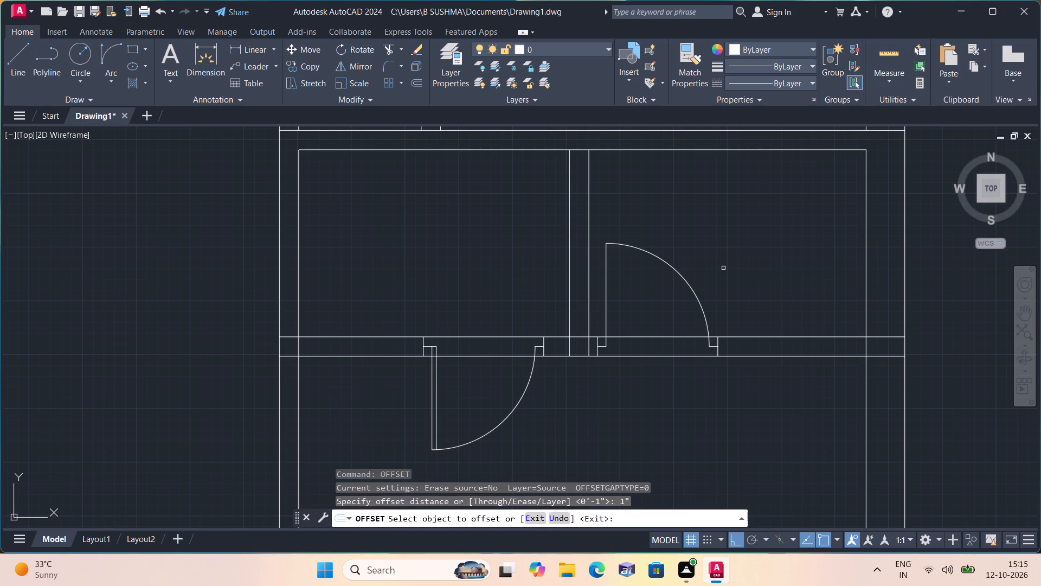
left_click(607, 275)
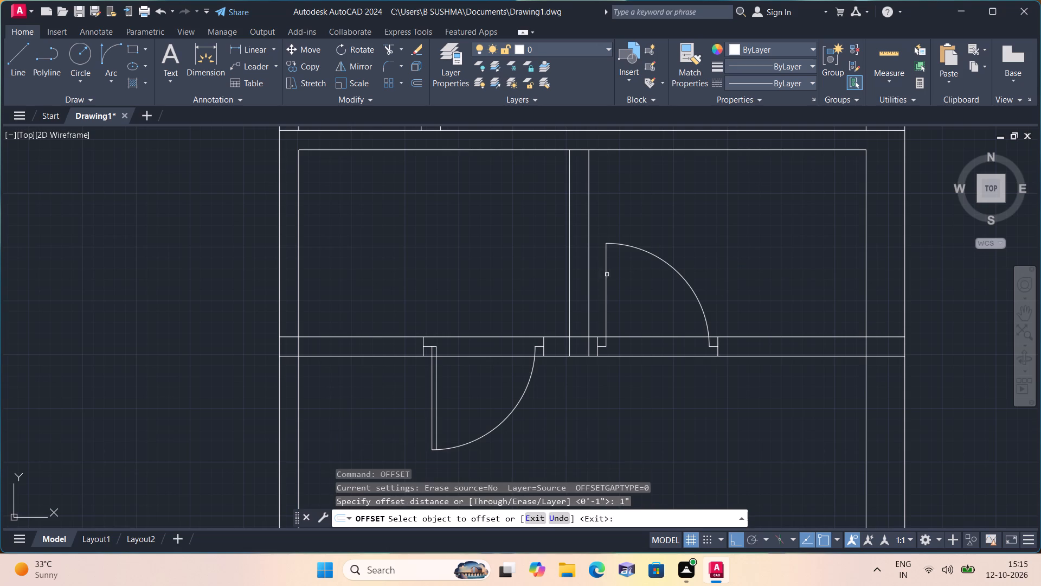
left_click(610, 274)
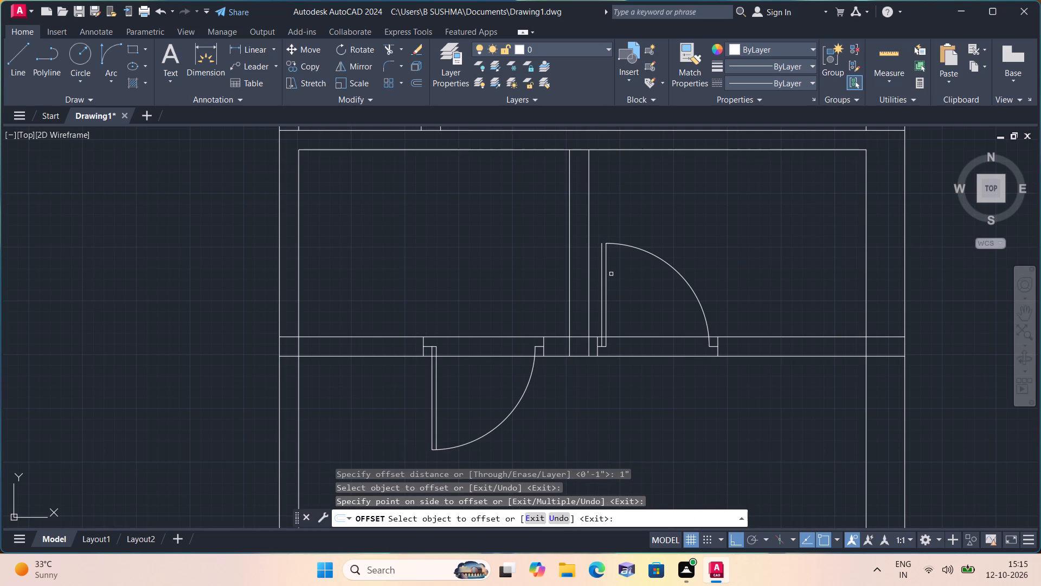
key("ctrl+z")
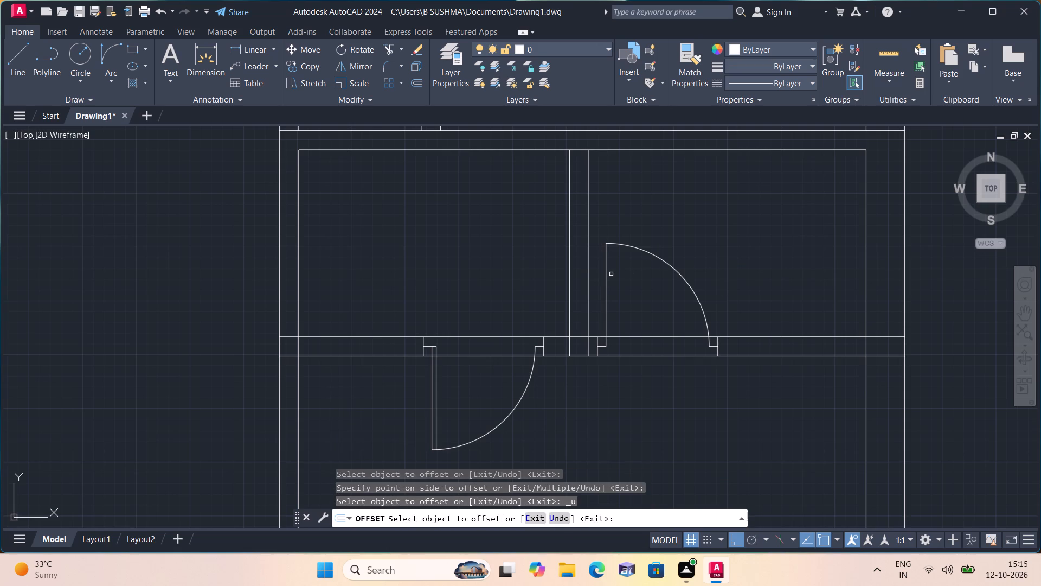
left_click(608, 267)
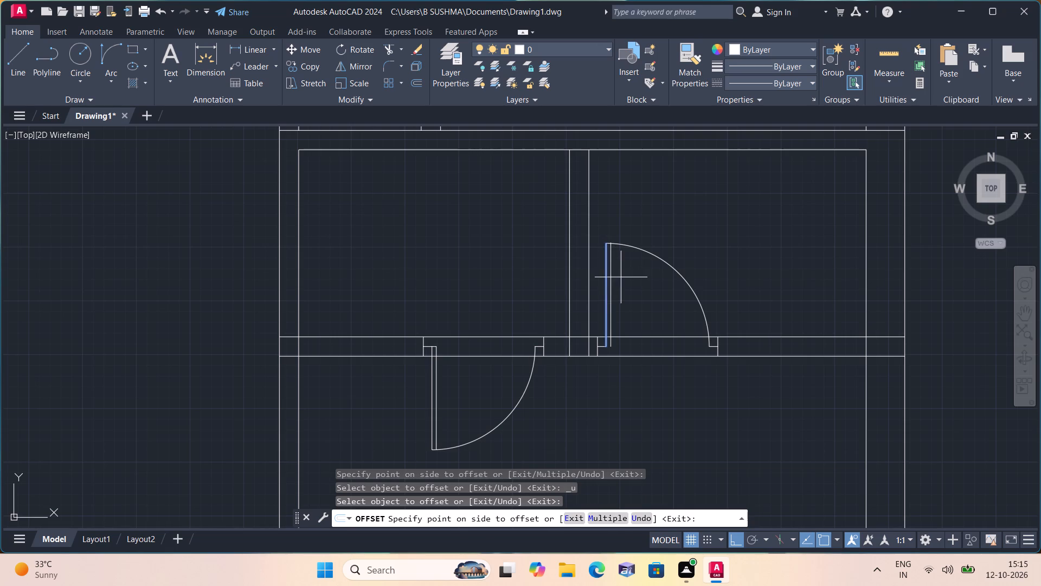
left_click(621, 277)
key("space")
Close the bottom of the door leaf with a short line joining the lower ends of its two vertical lines.
type("l")
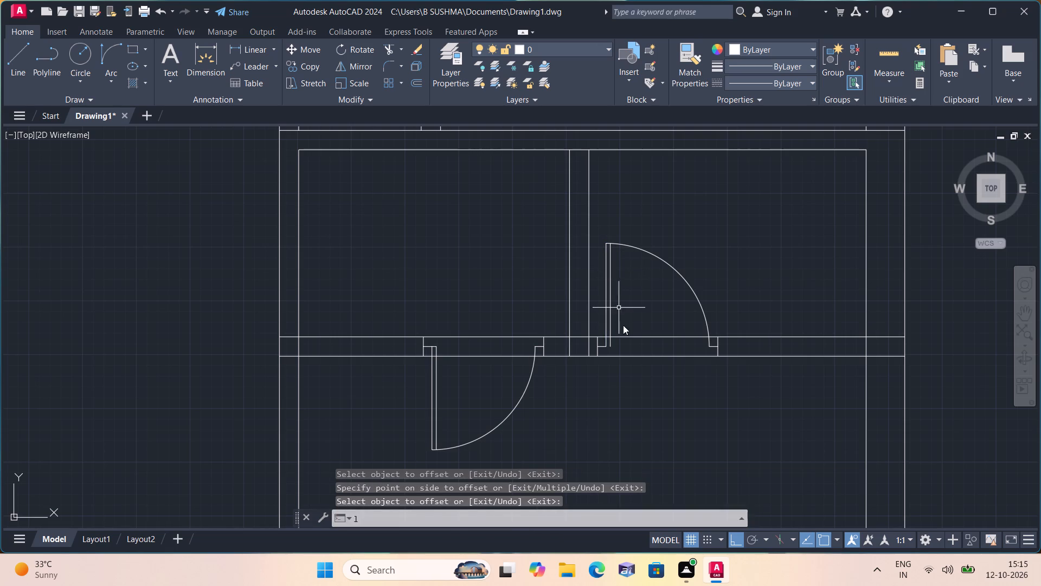
key("space")
scroll(614, 344, "up", 2)
left_click(595, 350)
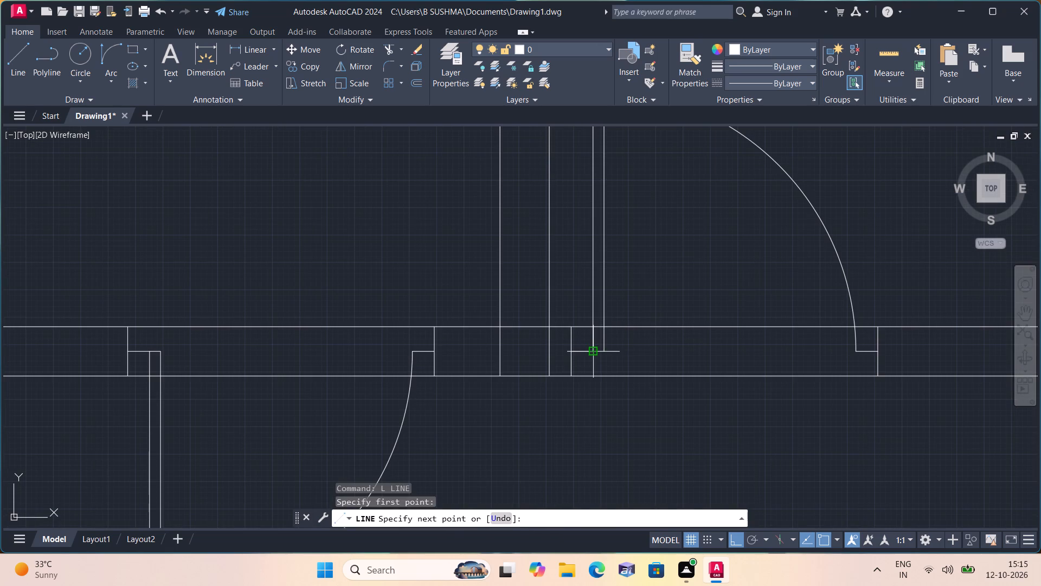
left_click(604, 350)
key("space")
In the left block, draw a 6" line leftward from the partition's left face along the horizontal wall's upper face, continuing down to the lower face.
scroll(652, 256, "down", 5)
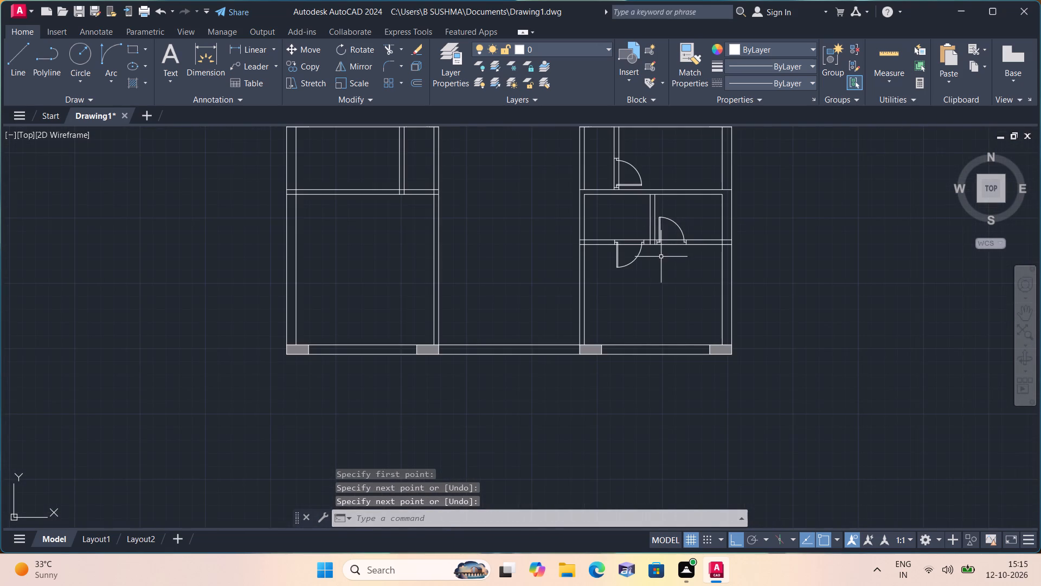
scroll(658, 258, "down", 1)
middle_click_drag(657, 259, 718, 259)
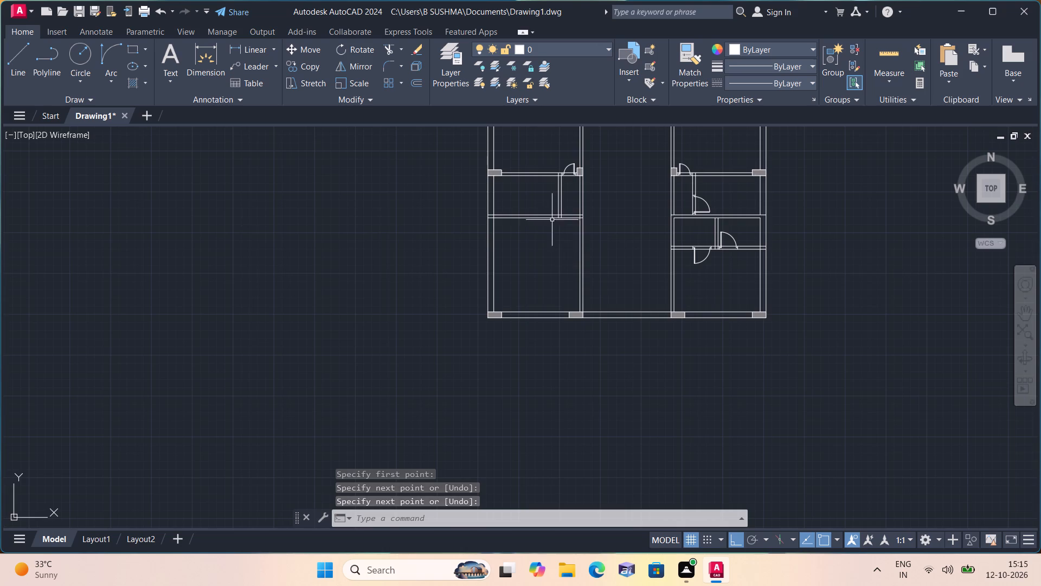
middle_click_drag(561, 222, 629, 280)
scroll(629, 280, "up", 1)
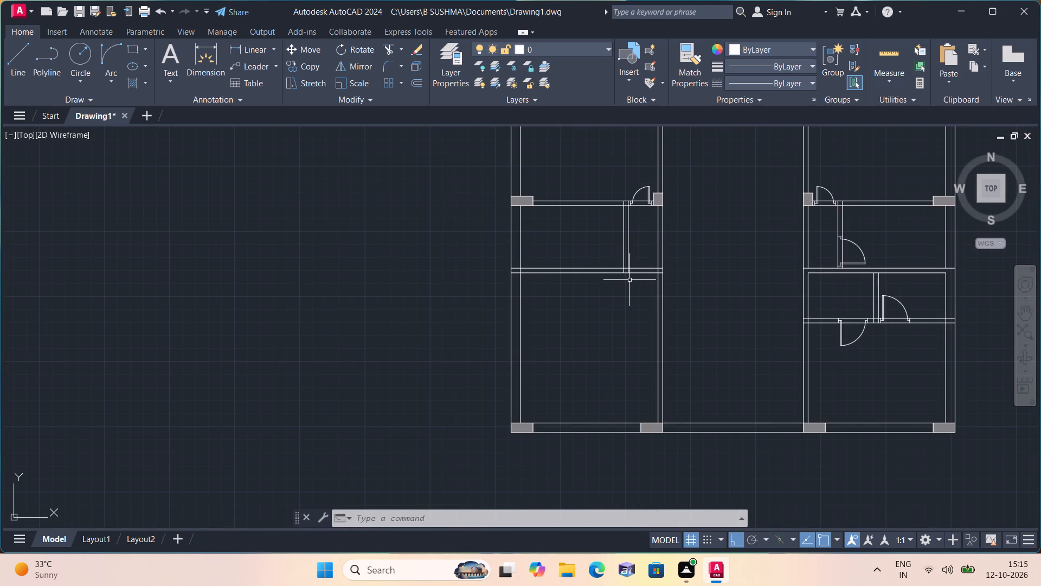
type("l")
key("space")
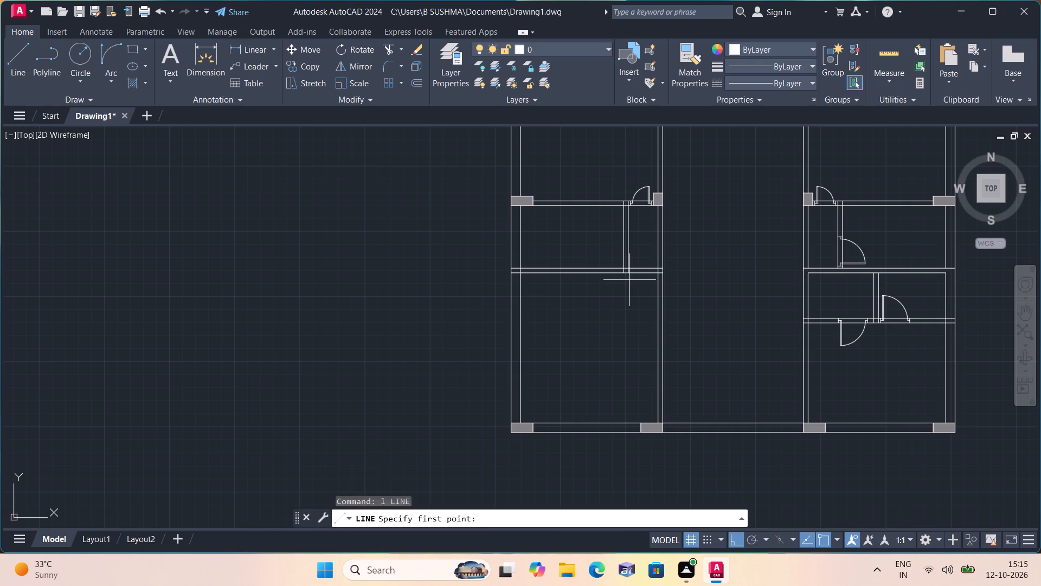
scroll(627, 261, "up", 3)
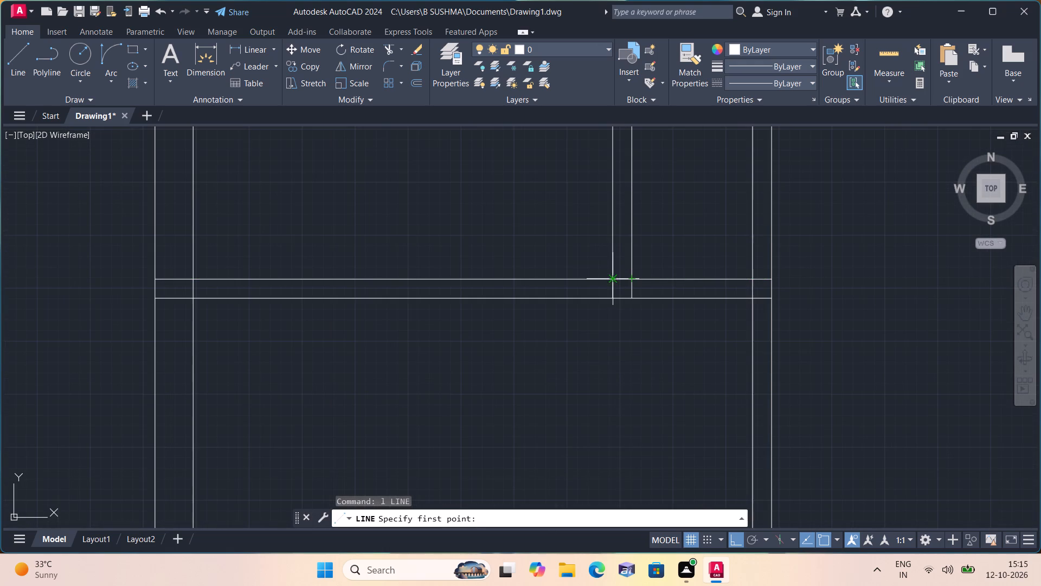
left_click(613, 277)
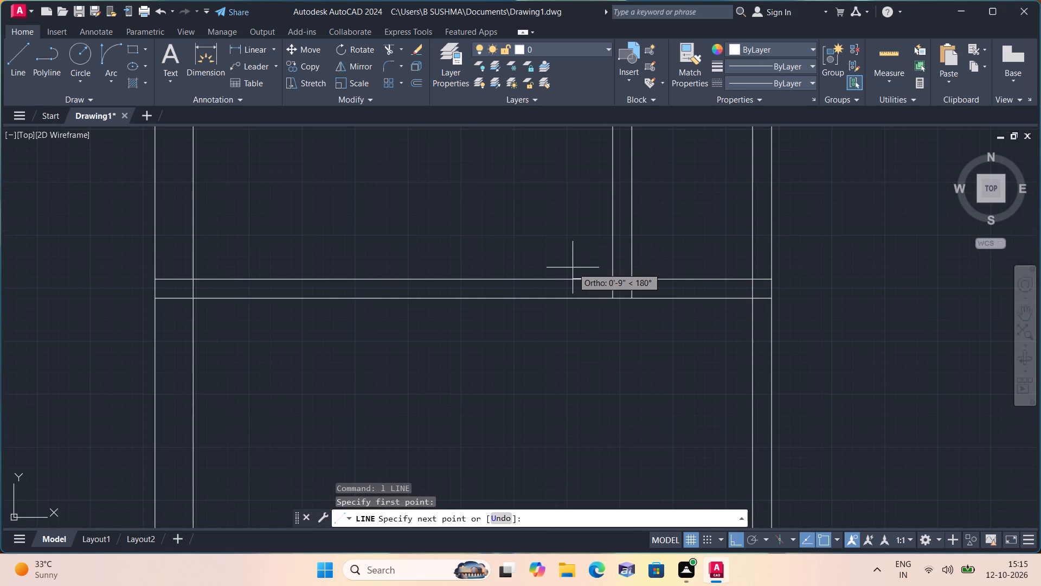
type("6\"")
key("space")
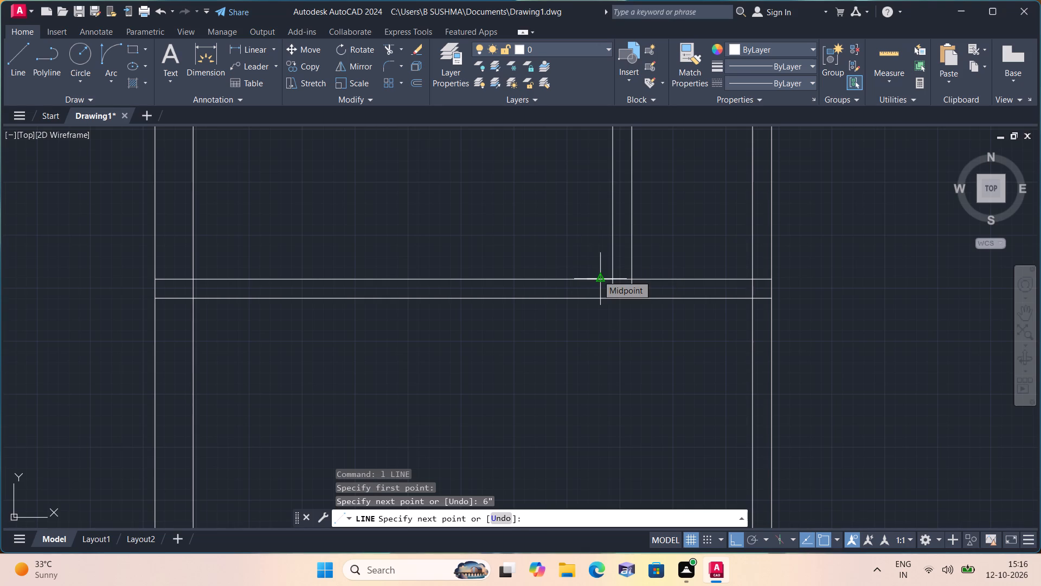
left_click(584, 300)
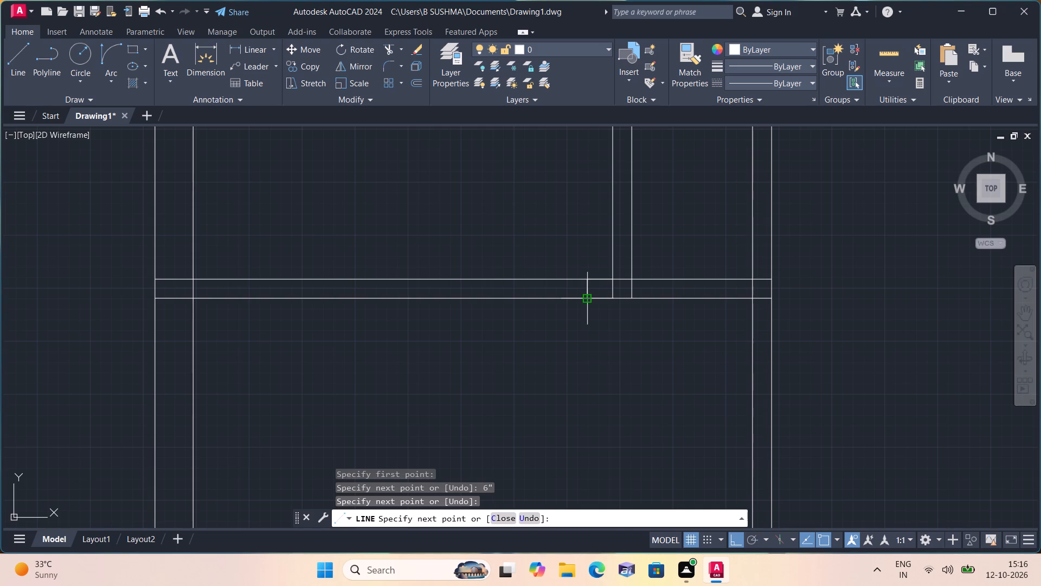
key("space")
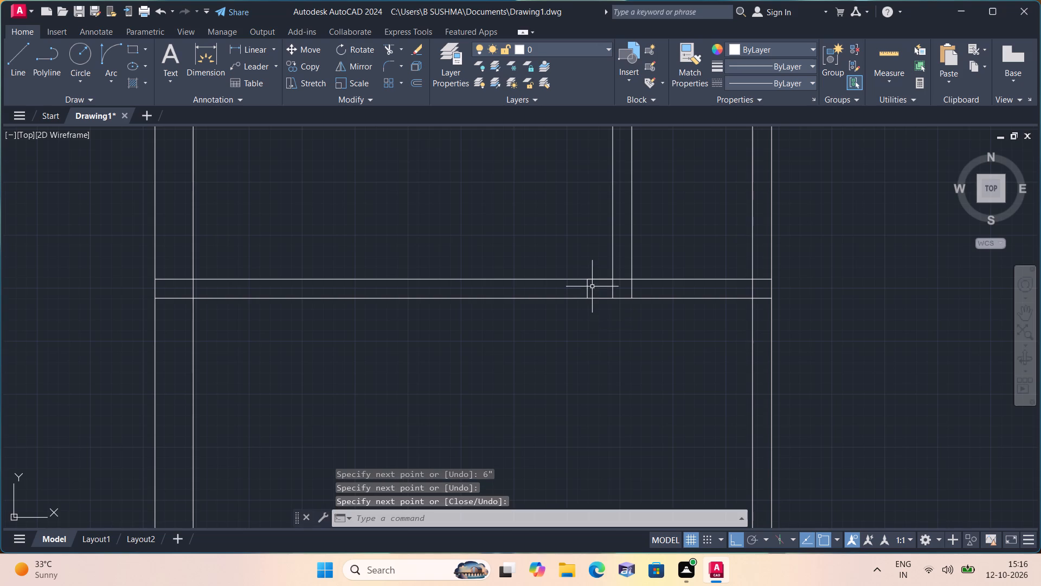
Erase the 6" guide segment on the upper face of the left block's horizontal wall.
left_click(598, 279)
key("Delete")
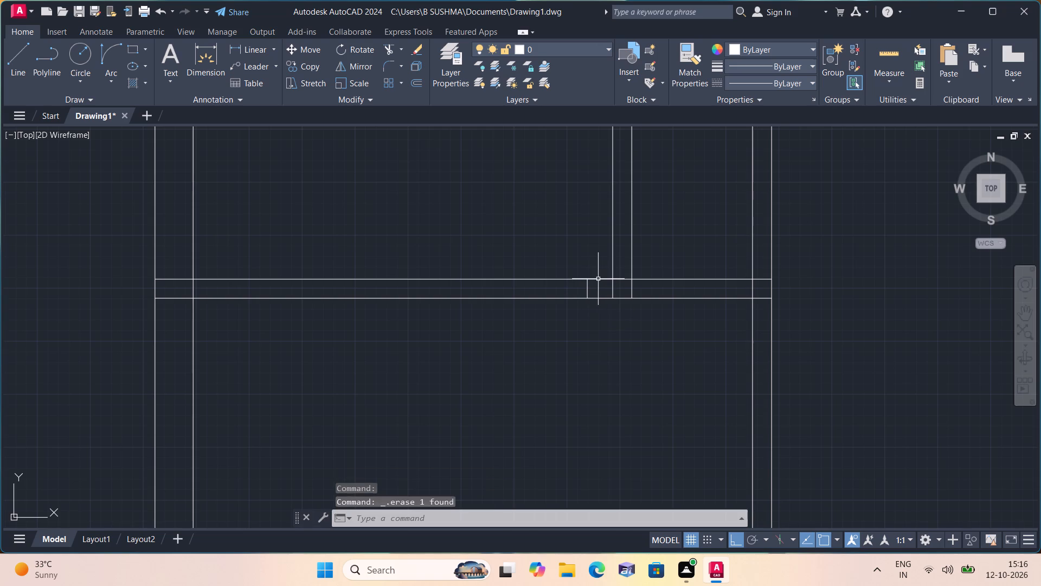
From the new jamb line's midpoint, draw consecutive 2", 2' and 2" segments leftward inside the wall, ending up at its upper face.
type("l")
key("space")
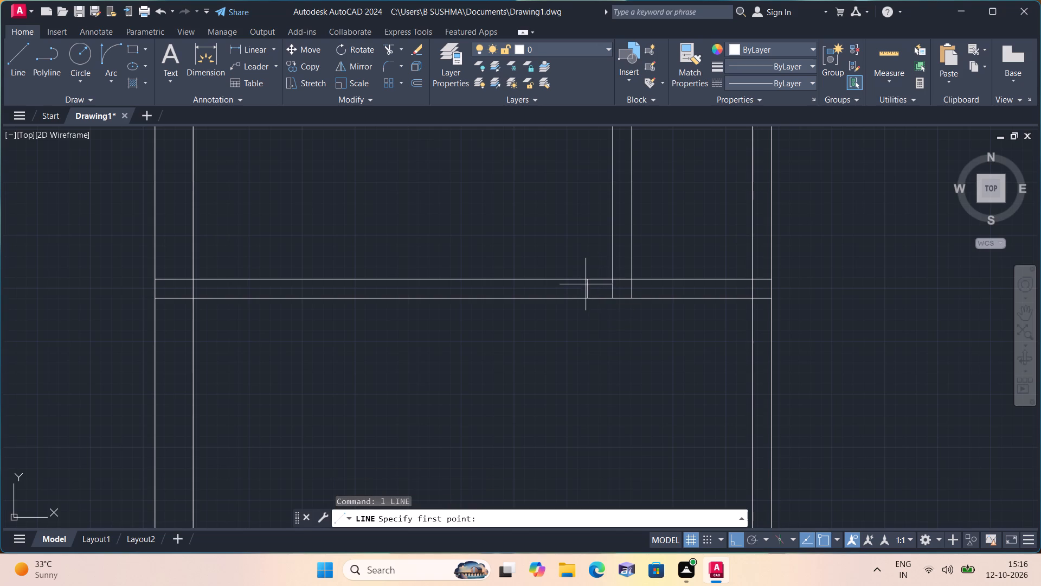
left_click(590, 288)
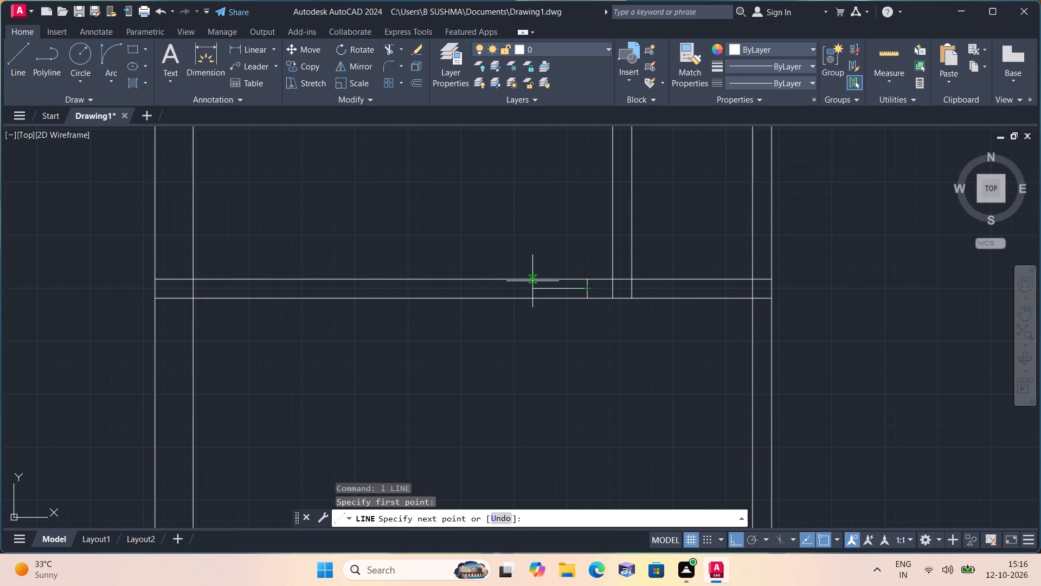
key("2")
key("shift+quotedbl")
key("space")
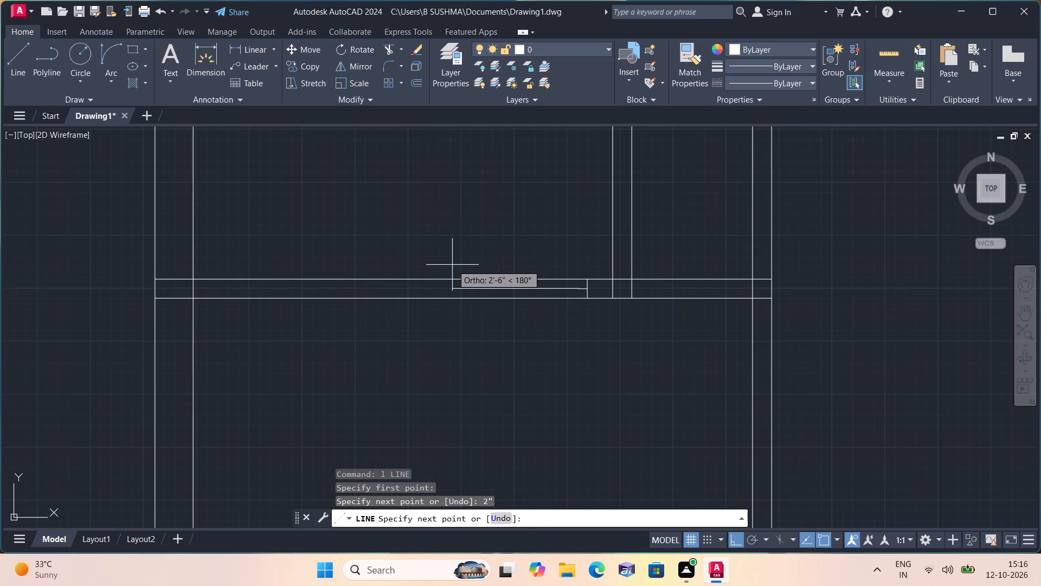
type("2'")
key("space")
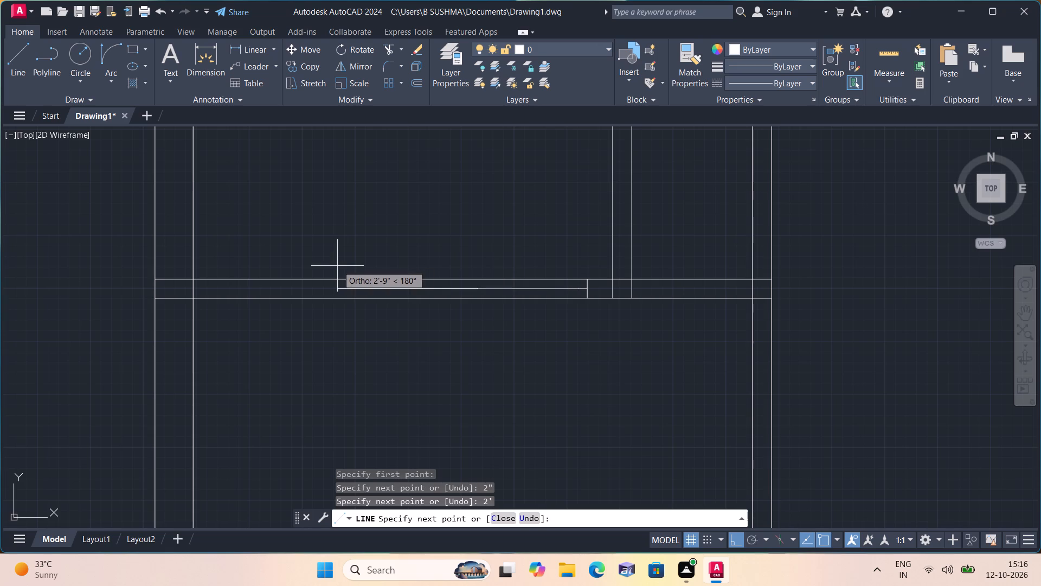
type("2\"")
key("space")
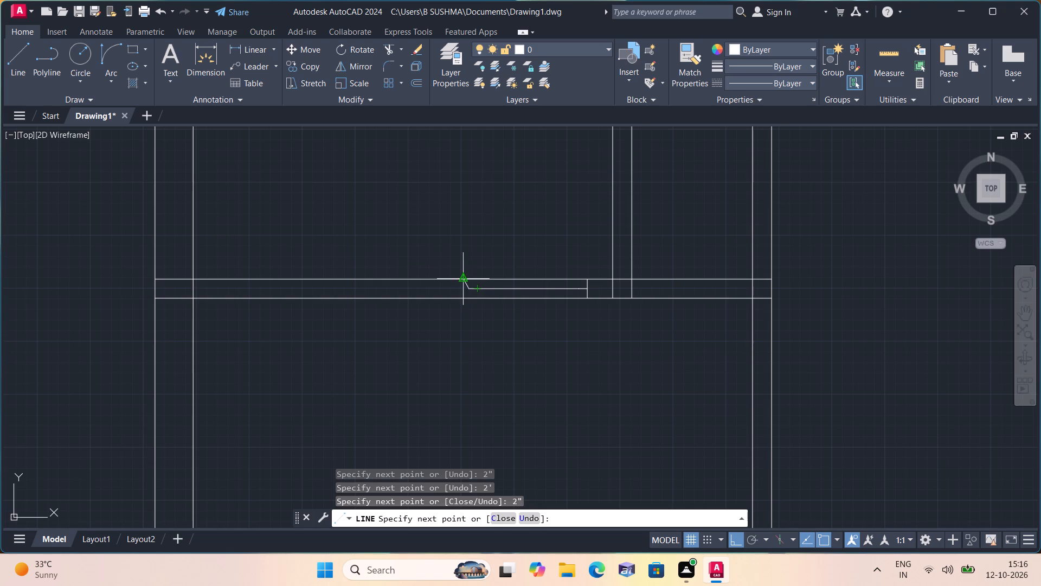
left_click(471, 278)
key("space")
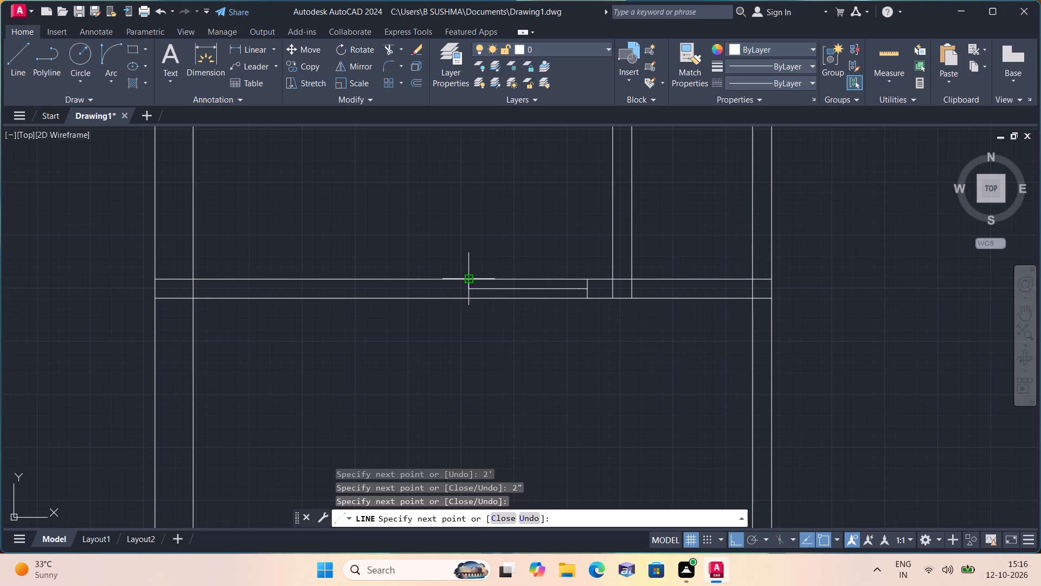
Complete the opening's far jamb with a line from the last segment's end down to the wall's lower face.
key("space")
left_click(469, 291)
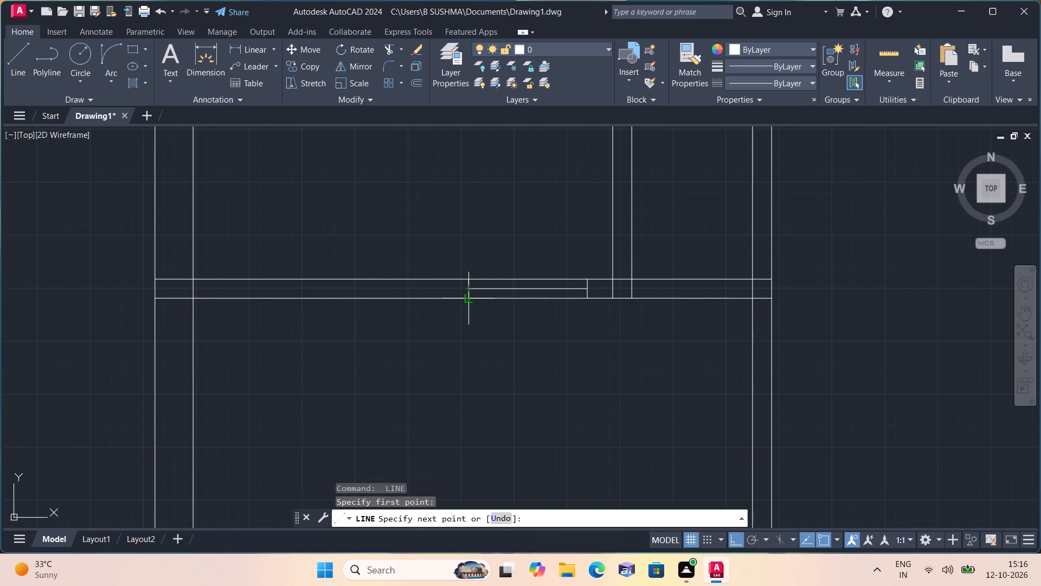
left_click(468, 298)
key("space")
Erase the 2' middle segment between the two 2" jamb stubs.
left_click(497, 288)
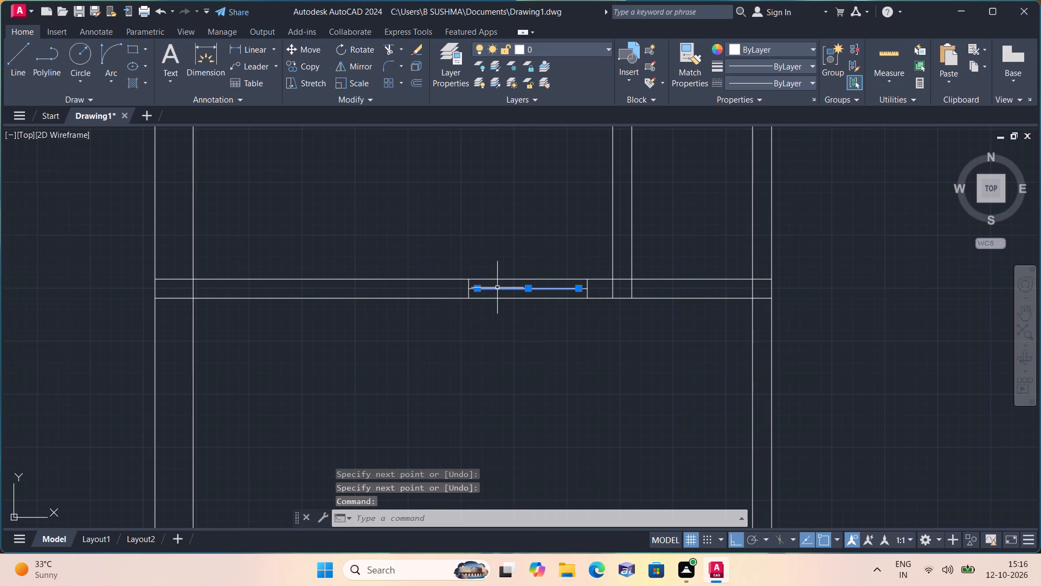
key("Delete")
Draw a 2' vertical door leaf line upward from the inner end of the jamb stub nearest the partition.
type("l")
key("space")
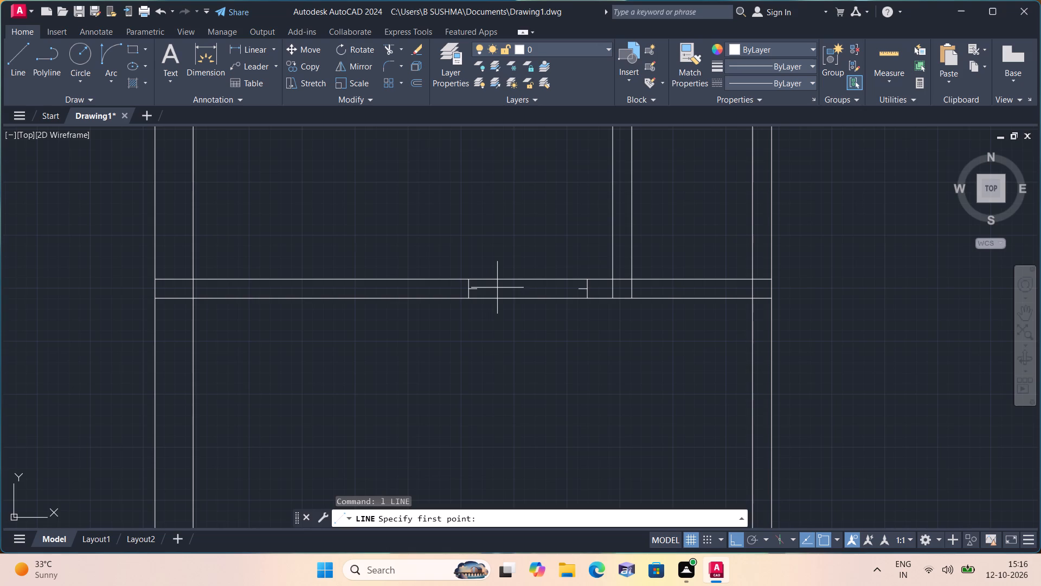
left_click(576, 287)
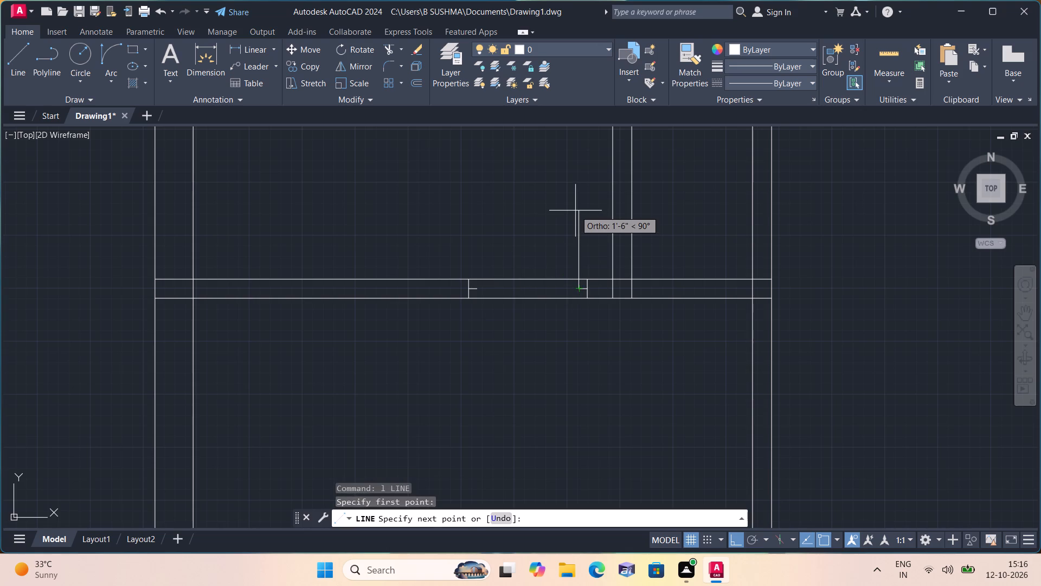
type("2'")
key("space")
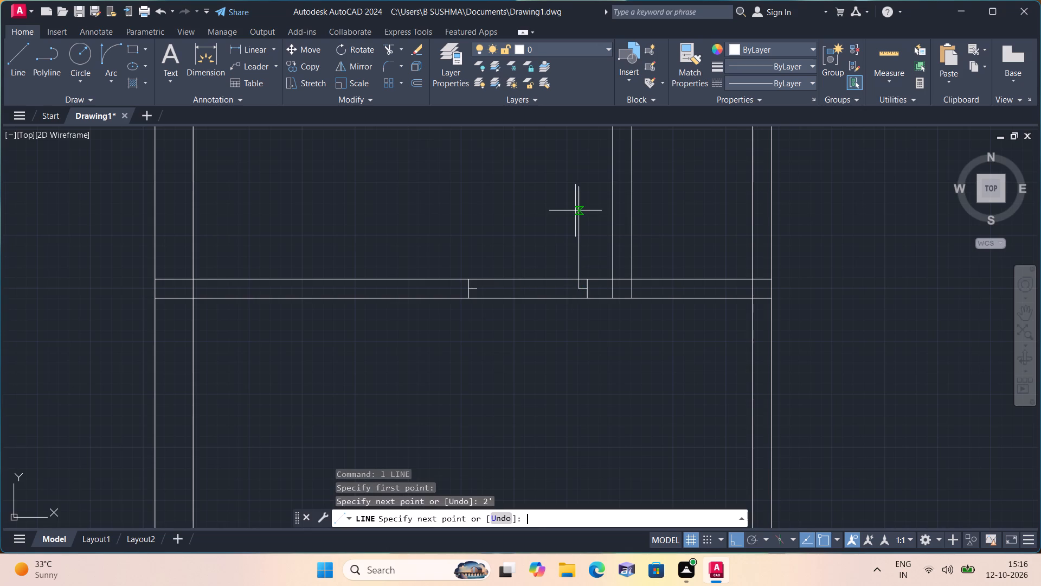
key("Escape")
Draw the quarter-circle door swing arc from the leaf's top end to the inner end of the opposite jamb stub.
left_click(110, 80)
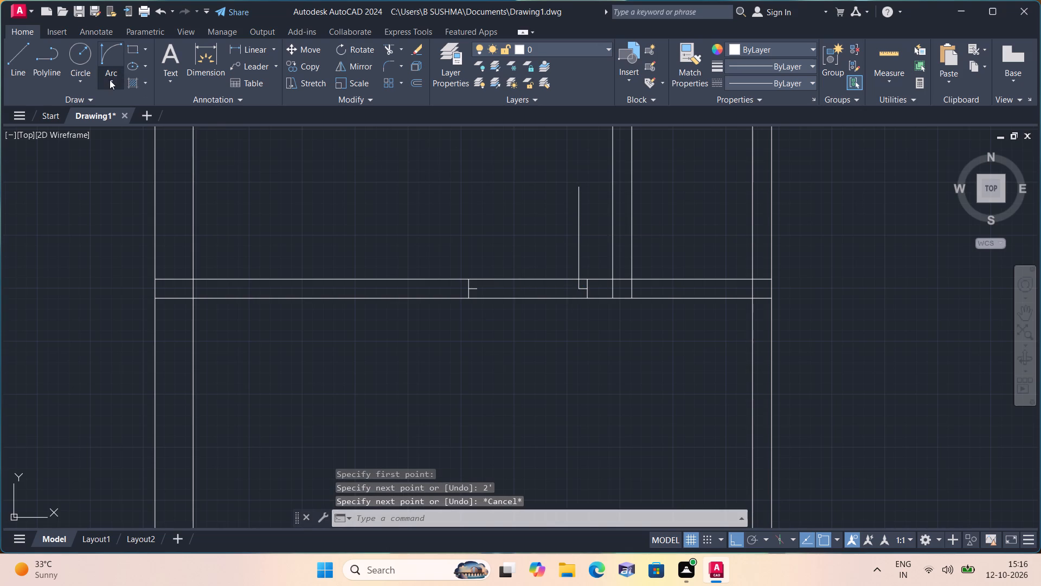
left_click(176, 241)
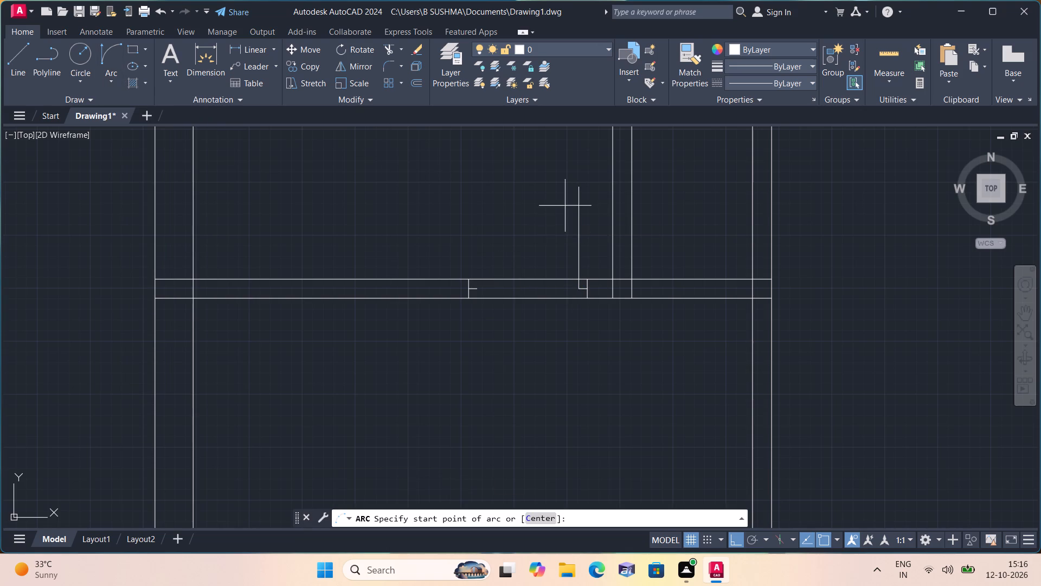
left_click(581, 188)
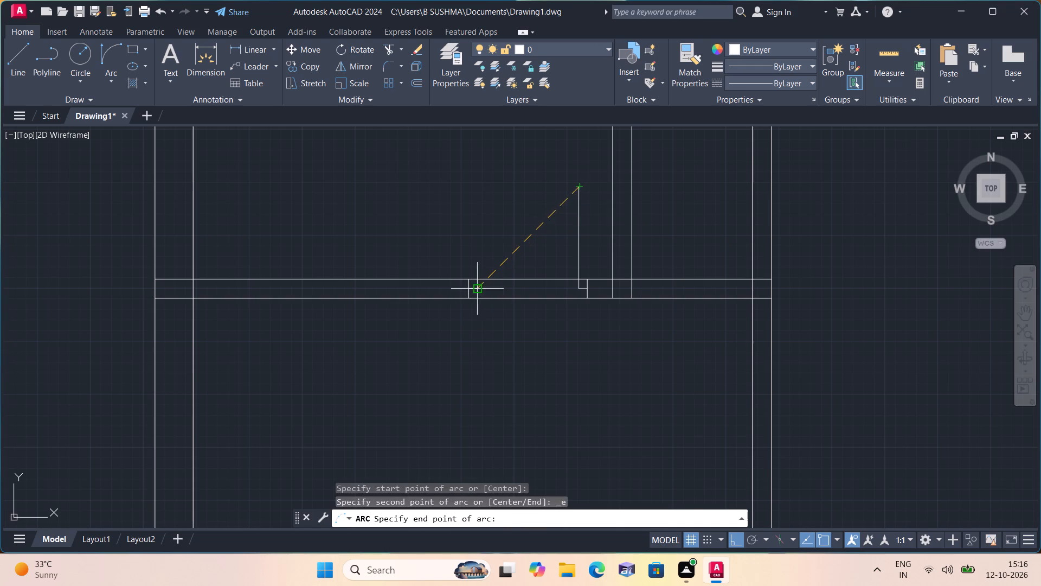
left_click(478, 290)
left_click(446, 209)
Offset the vertical door leaf line 1" leftward, toward the inside of the swing arc.
type("off 1\"")
key("space")
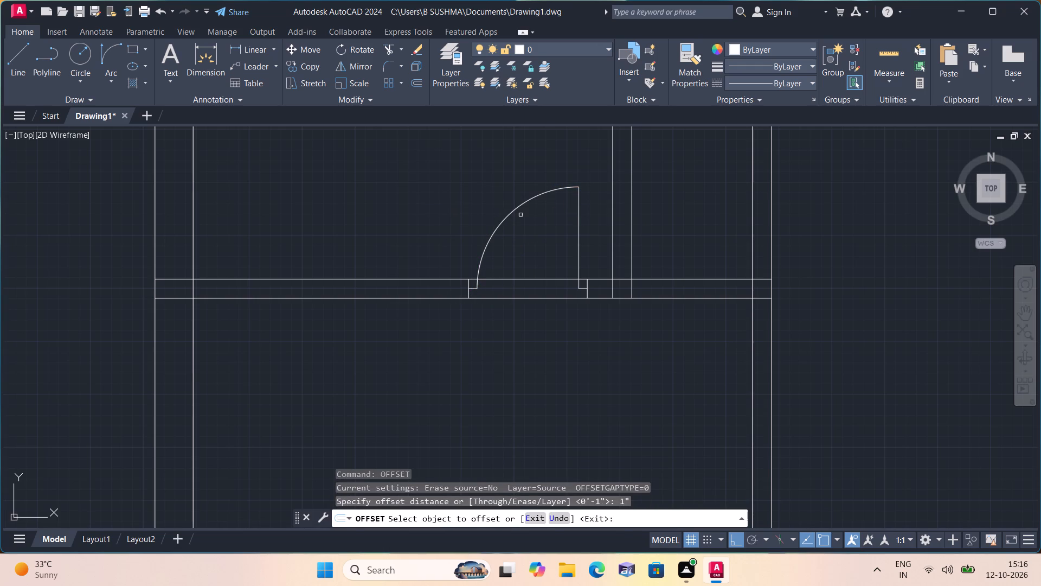
left_click(579, 242)
left_click(552, 242)
key("space")
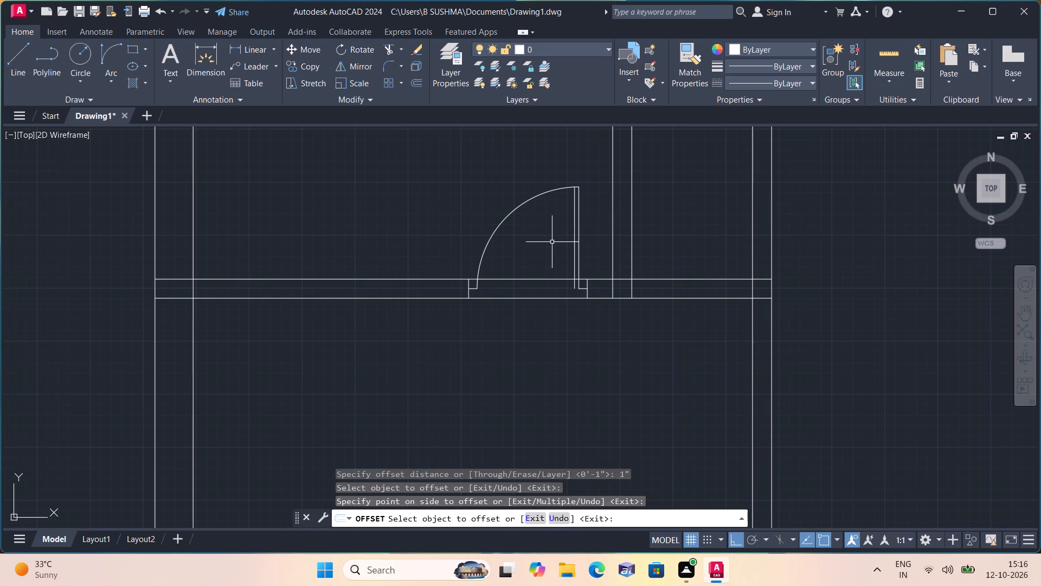
Close the bottom of the door leaf with a short line joining the lower ends of its two vertical lines.
type("l")
key("space")
scroll(603, 303, "up", 1)
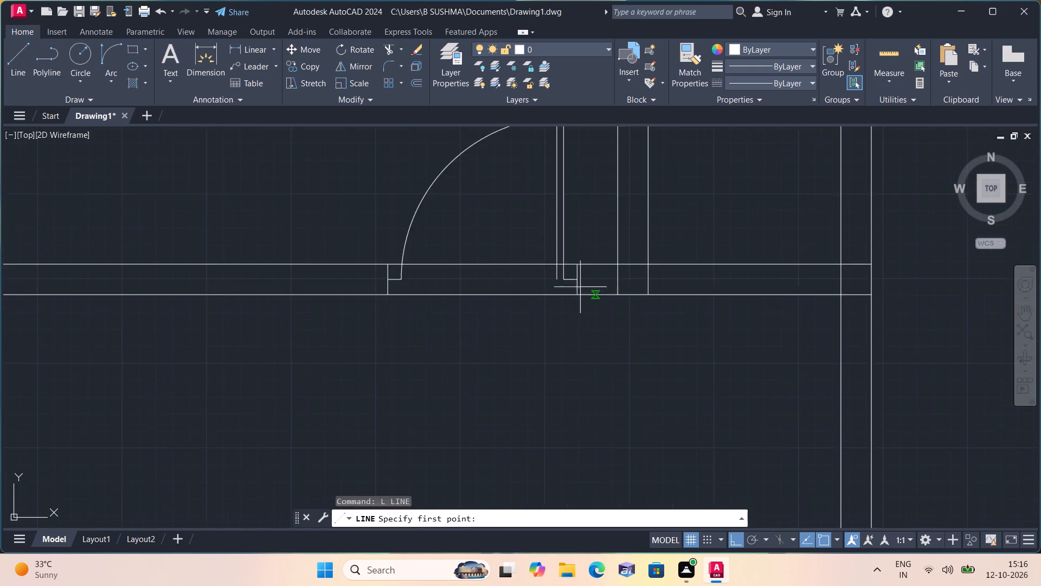
scroll(565, 278, "up", 1)
left_click(559, 282)
left_click(572, 283)
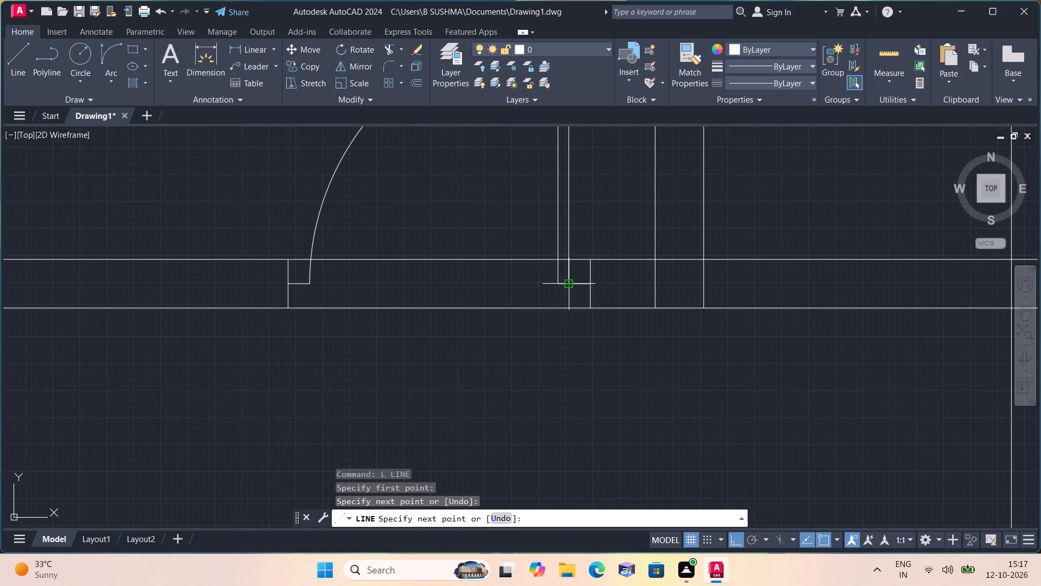
key("space")
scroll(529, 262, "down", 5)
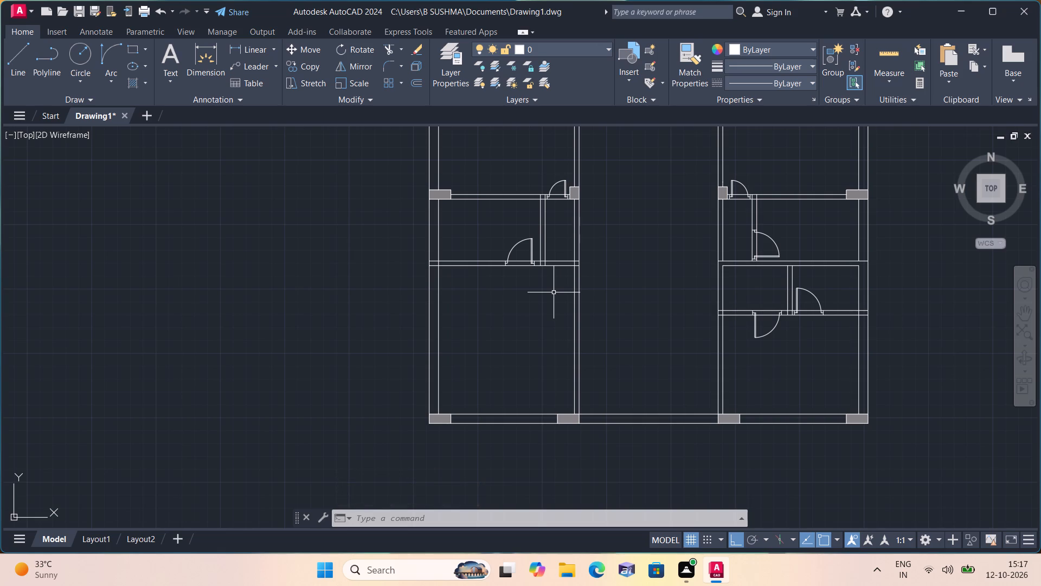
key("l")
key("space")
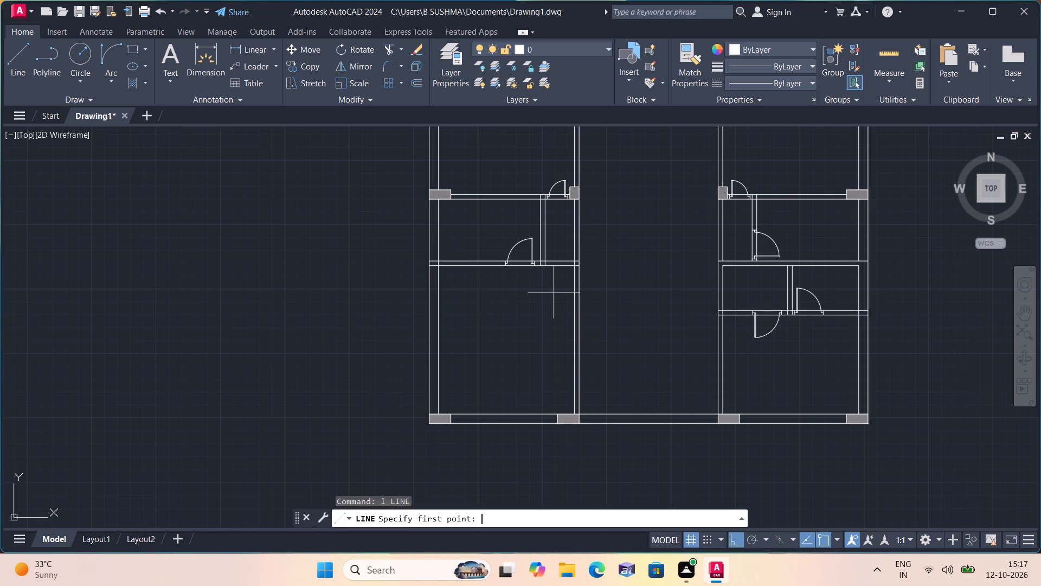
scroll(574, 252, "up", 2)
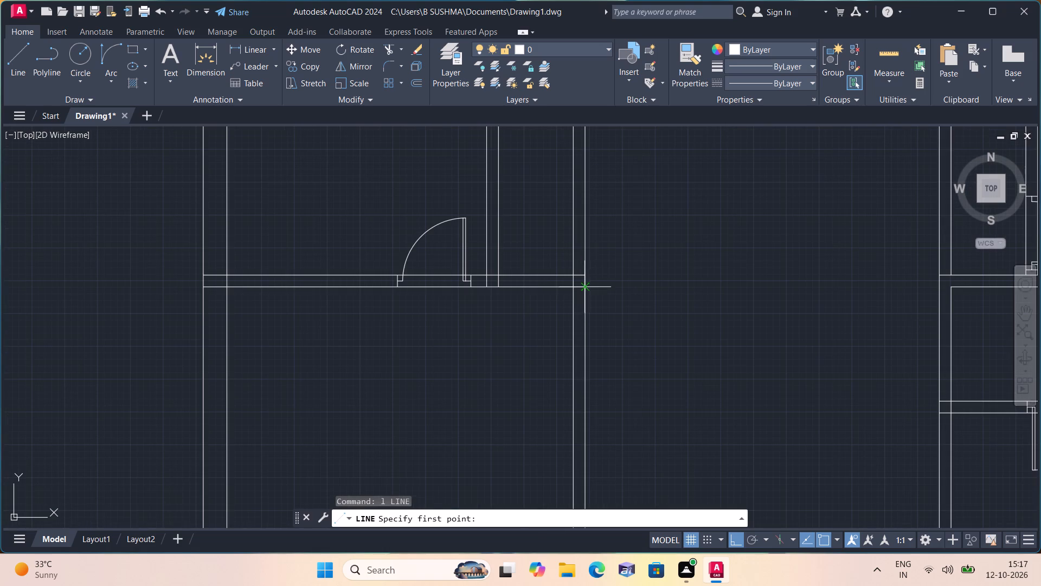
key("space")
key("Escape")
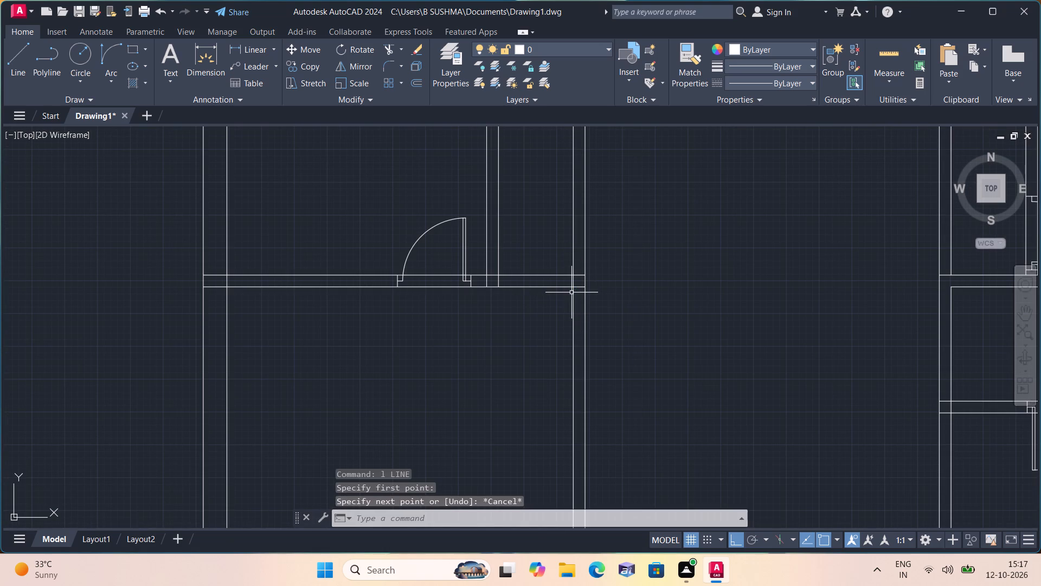
Draw a 6" line down the inner face of the left block's right wall from the horizontal wall's lower face, continuing across to the outer face.
key("space")
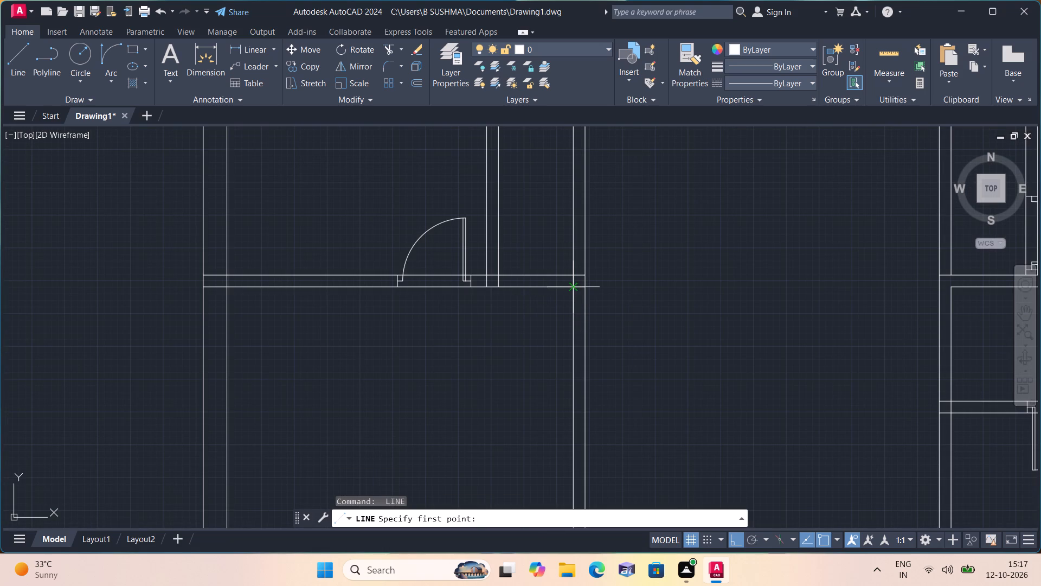
left_click(573, 289)
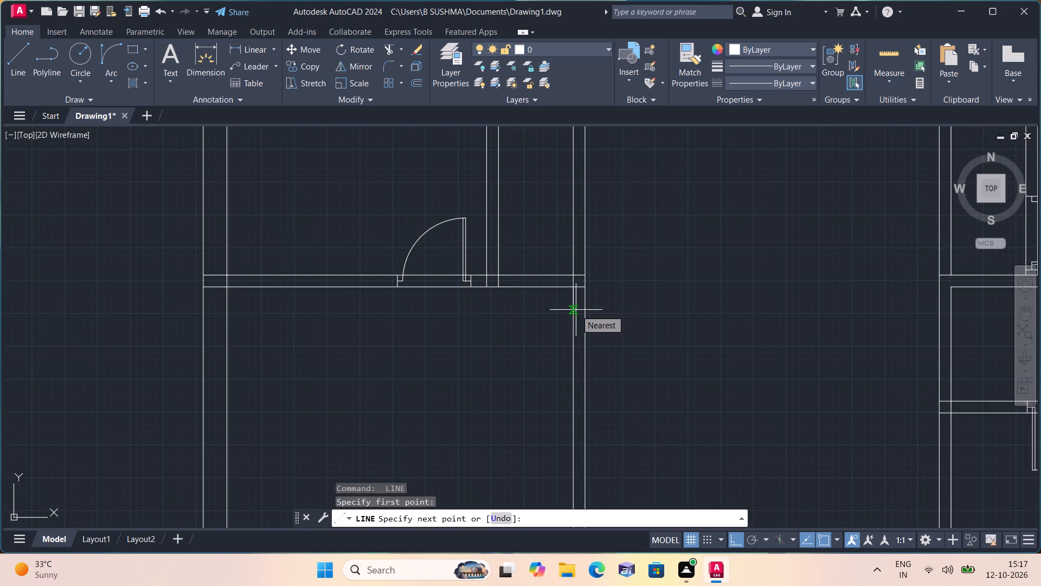
type("6\"")
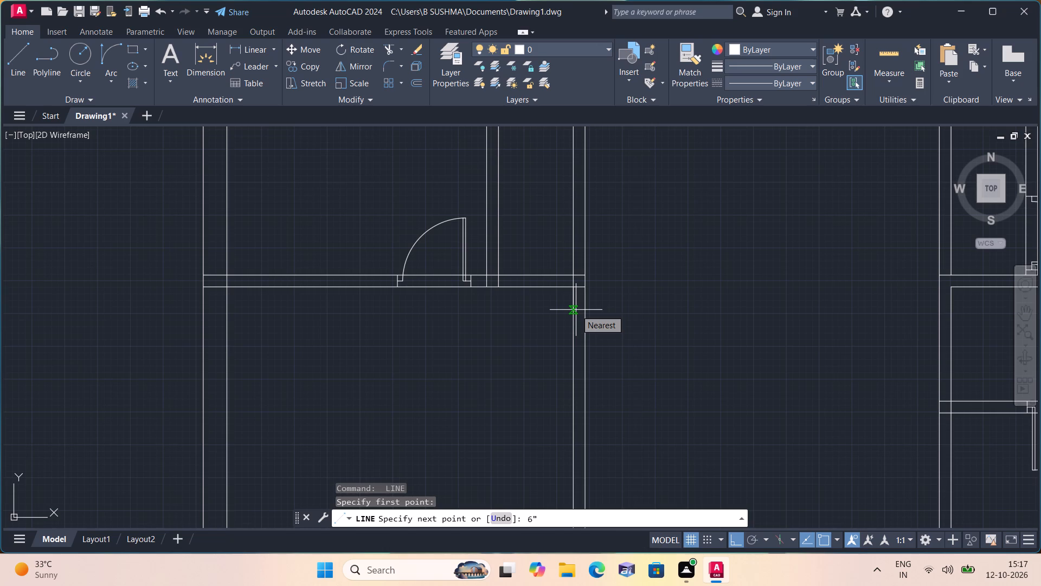
key("space")
left_click(584, 304)
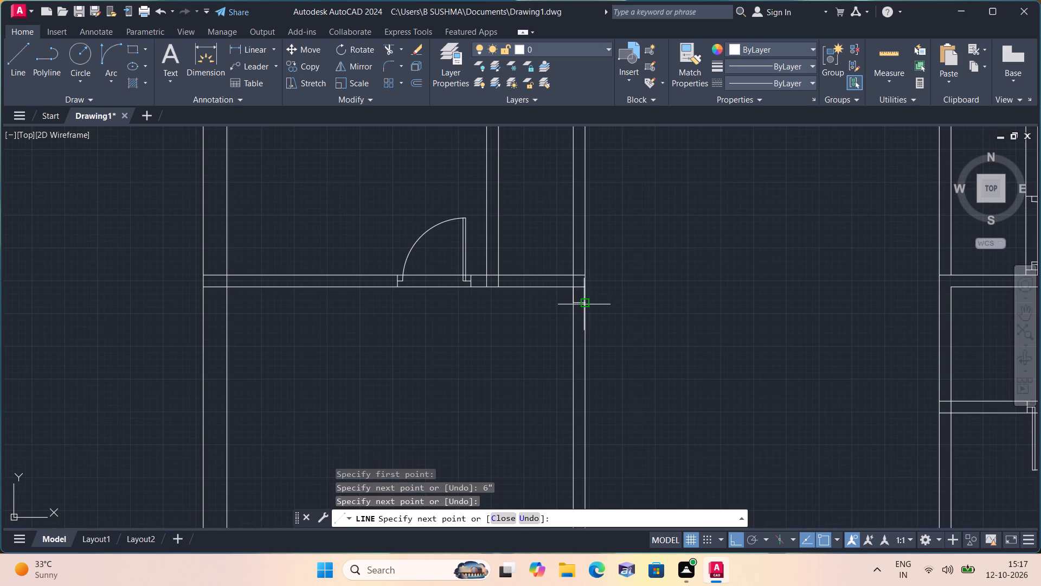
key("space")
Erase the 6" guide segment on the inner face of the left block's right wall.
scroll(577, 298, "up", 1)
left_click(571, 289)
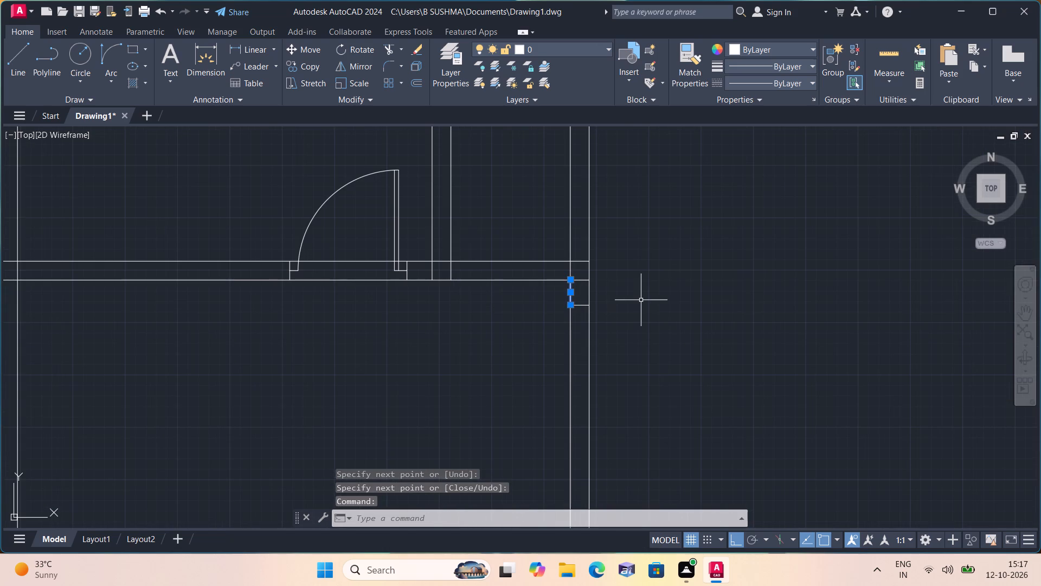
key("Delete")
Draw connected 2", 2' and 2" segments down the wall's centre from the short cross line's midpoint, ending across to the wall's inner face.
type("l")
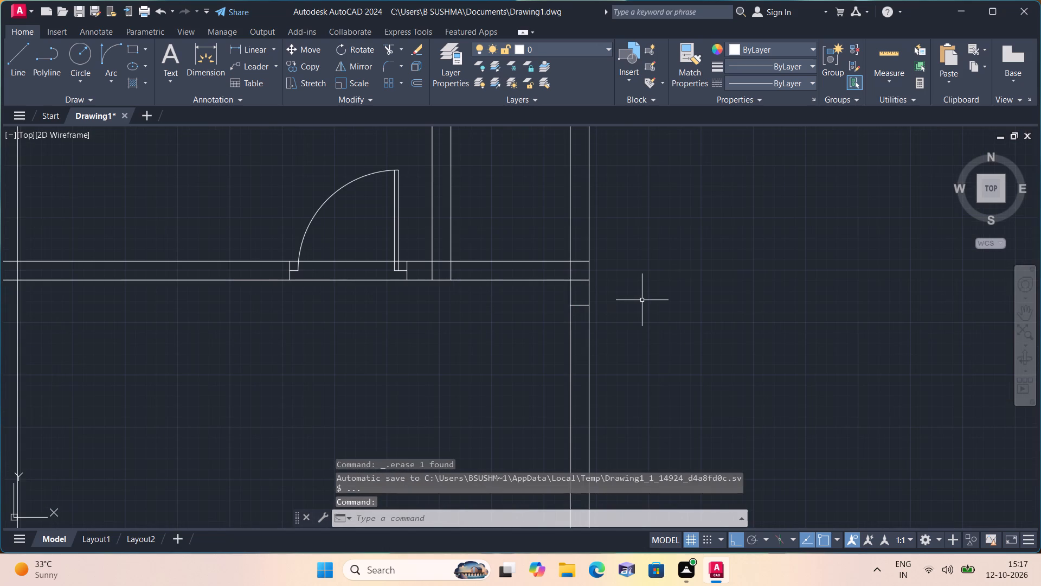
key("space")
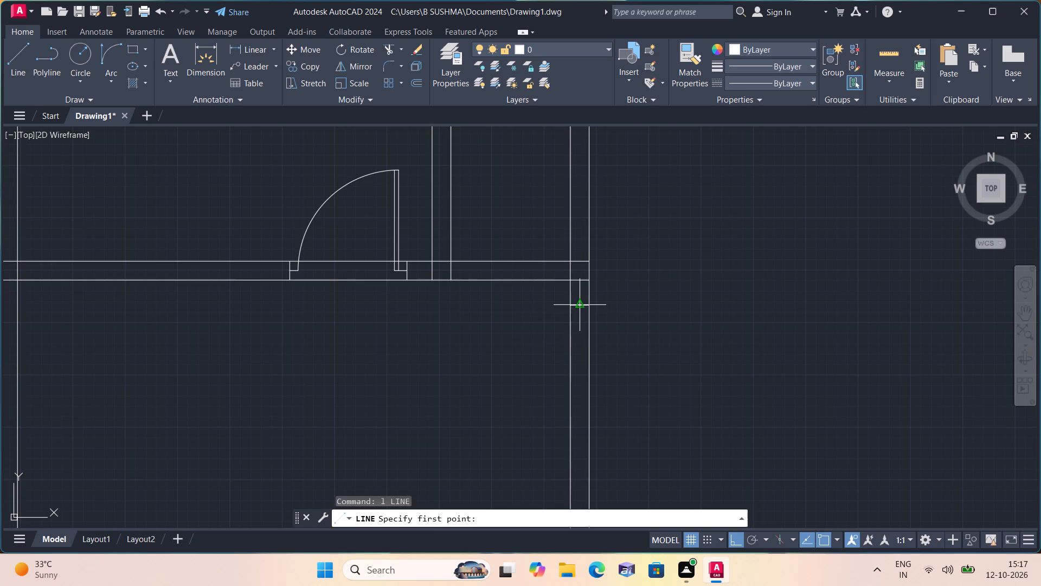
left_click(577, 306)
type("2\"")
key("space")
middle_click_drag(561, 330, 549, 318)
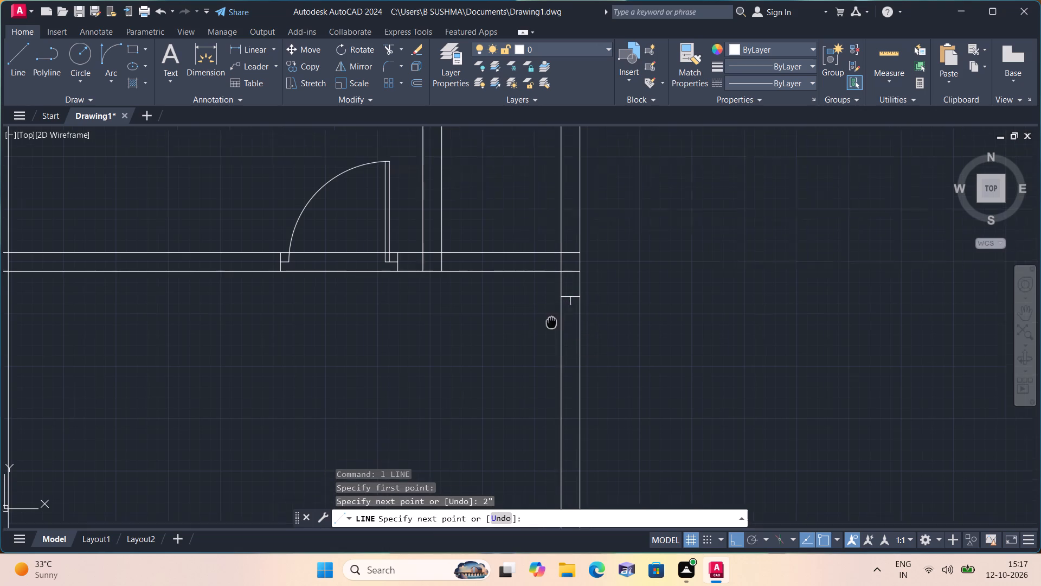
middle_click_drag(549, 318, 545, 201)
type("2'")
key("space")
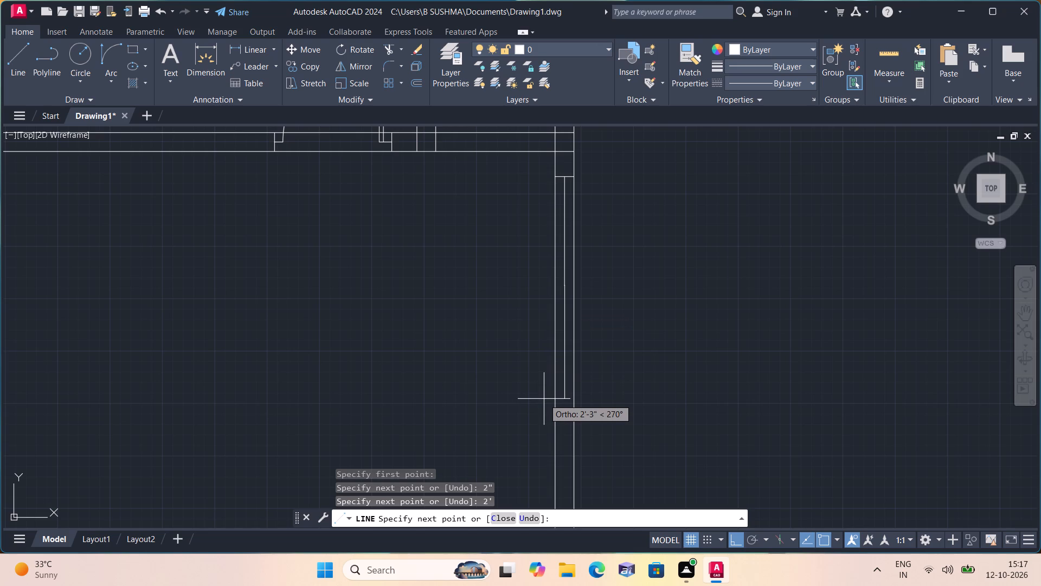
type("2\"")
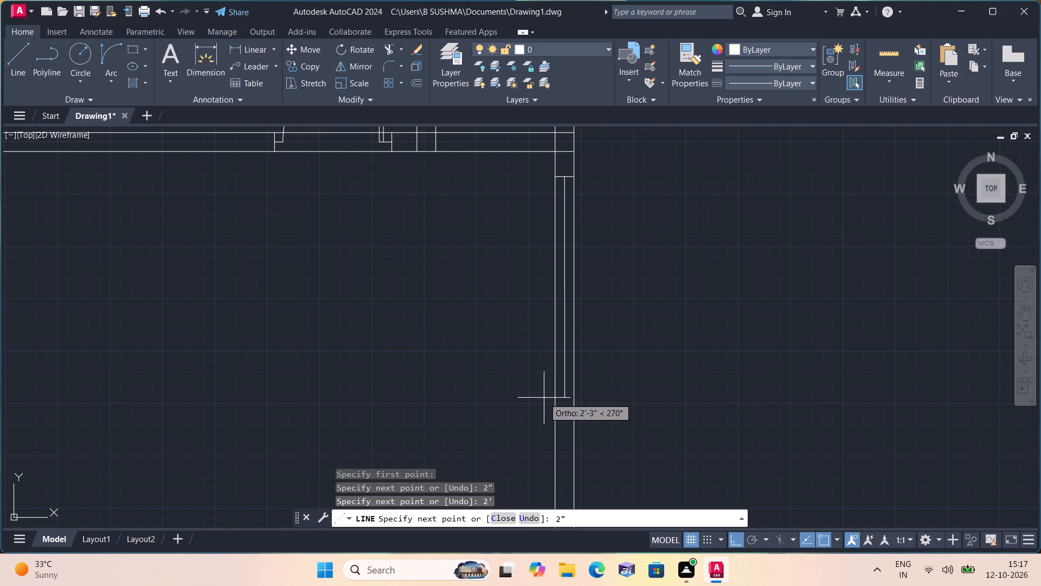
key("space")
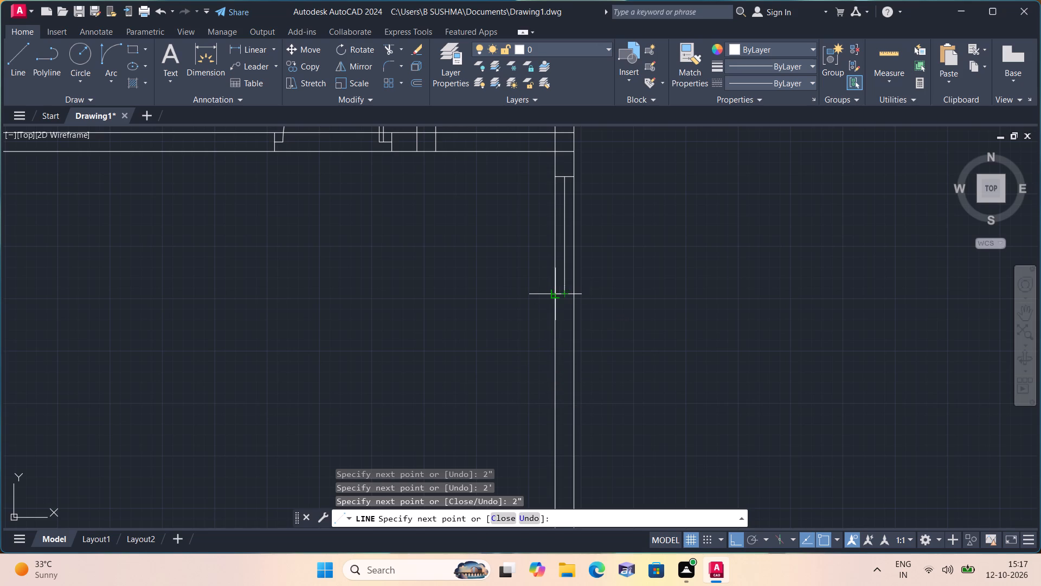
left_click(553, 293)
key("space")
Complete the opening's lower edge with a line from the bottom of the centre line to the wall's outer face.
scroll(567, 298, "up", 1)
key("space")
left_click(563, 294)
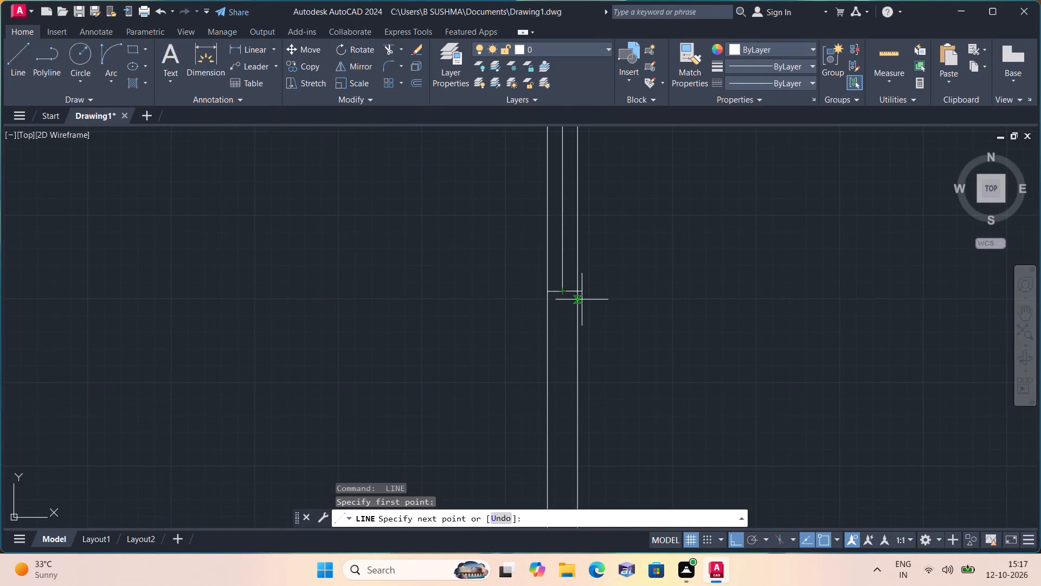
left_click(579, 292)
key("space")
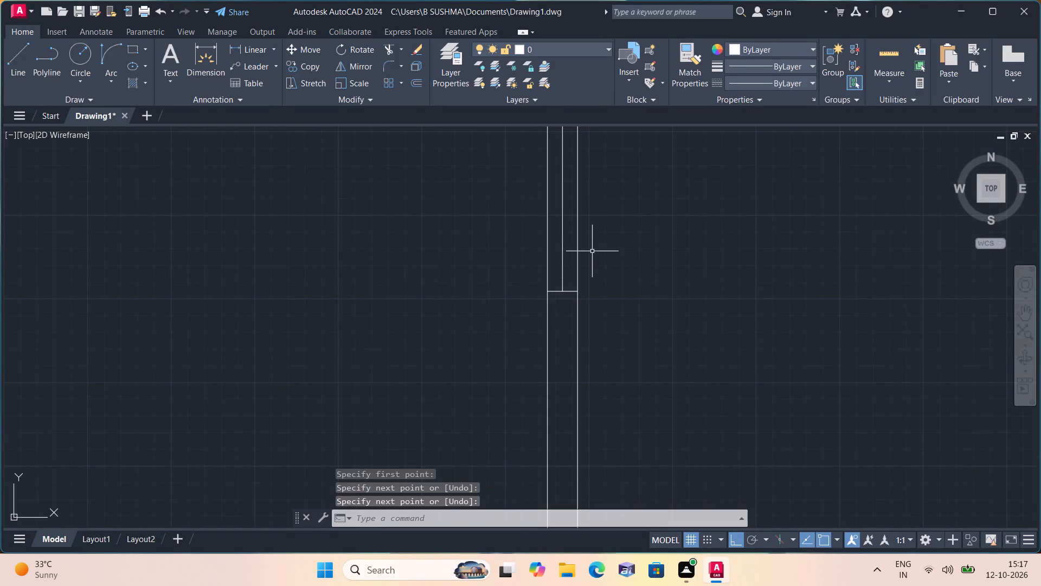
Erase the 2' middle segment of the centre line in the door opening.
middle_click_drag(592, 252, 625, 383)
left_click(595, 333)
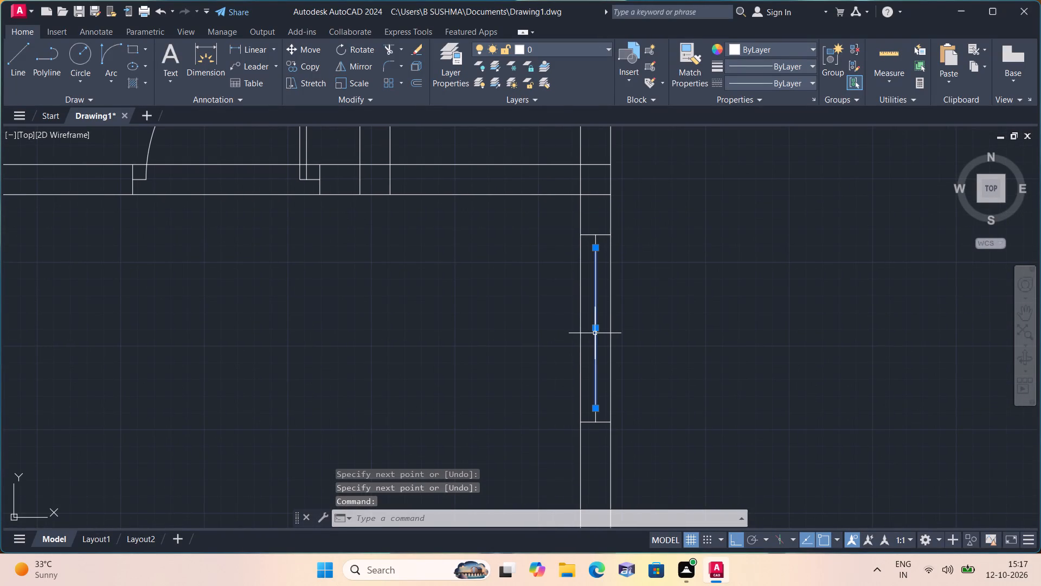
key("Delete")
Draw a 2' horizontal door leaf line leftward from the lower end of the upper 2" jamb stub.
type("l")
key("space")
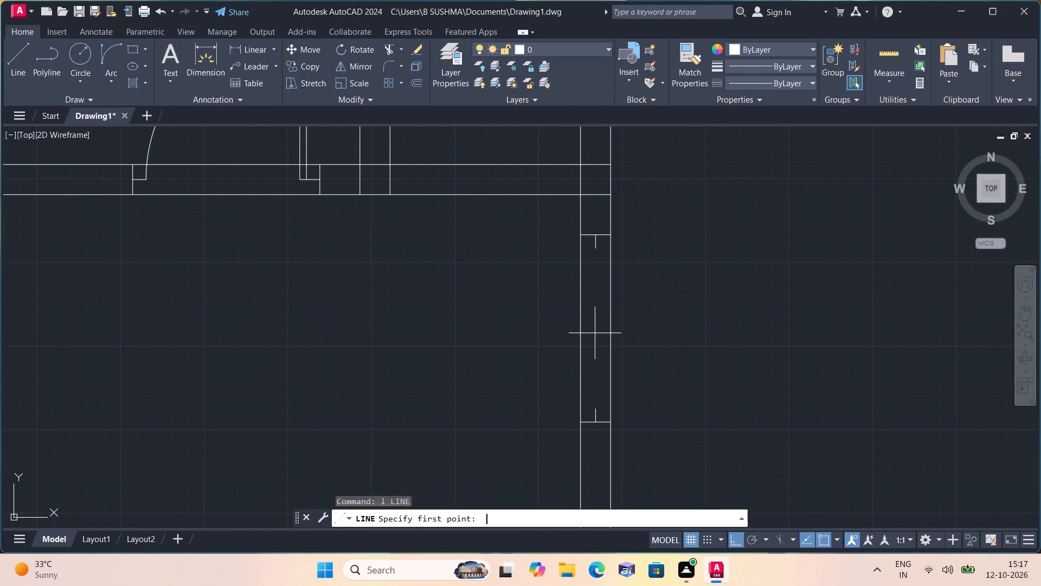
left_click(594, 252)
type("2'")
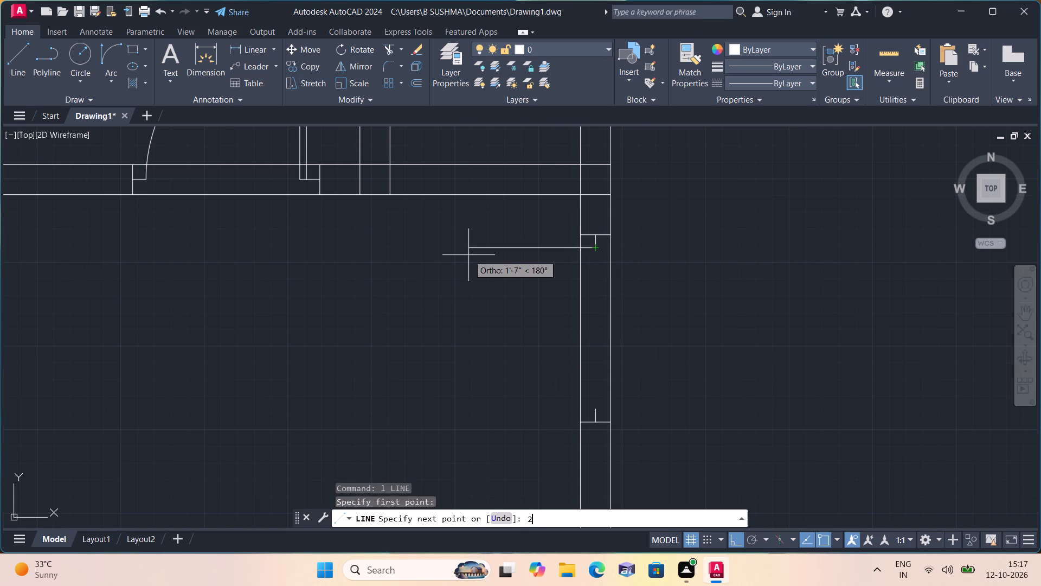
key("space")
key("Escape")
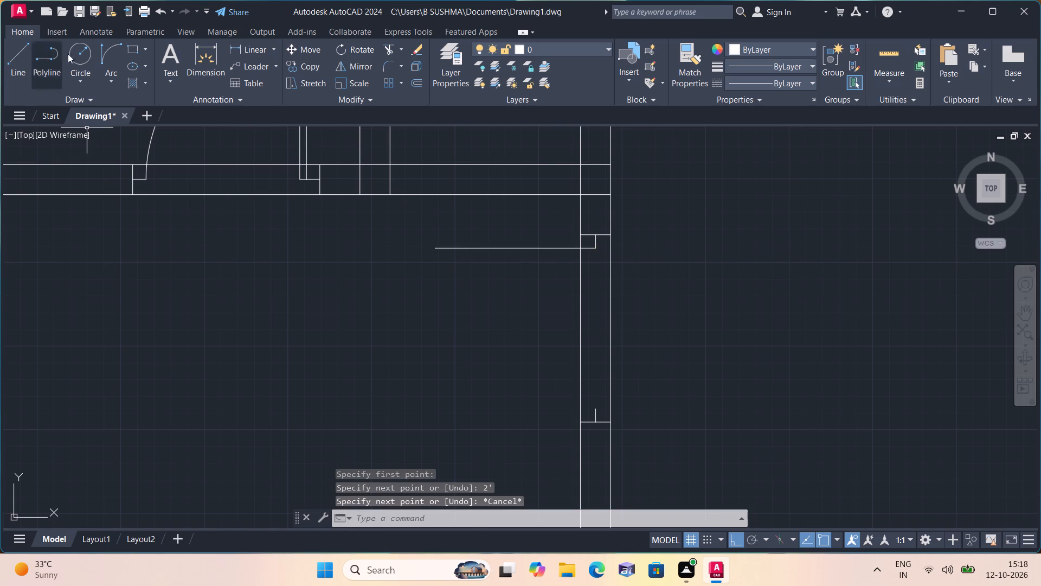
Draw the door swing as a start-end-direction arc from the leaf's free end to the top of the lower jamb stub.
left_click(114, 77)
left_click(172, 244)
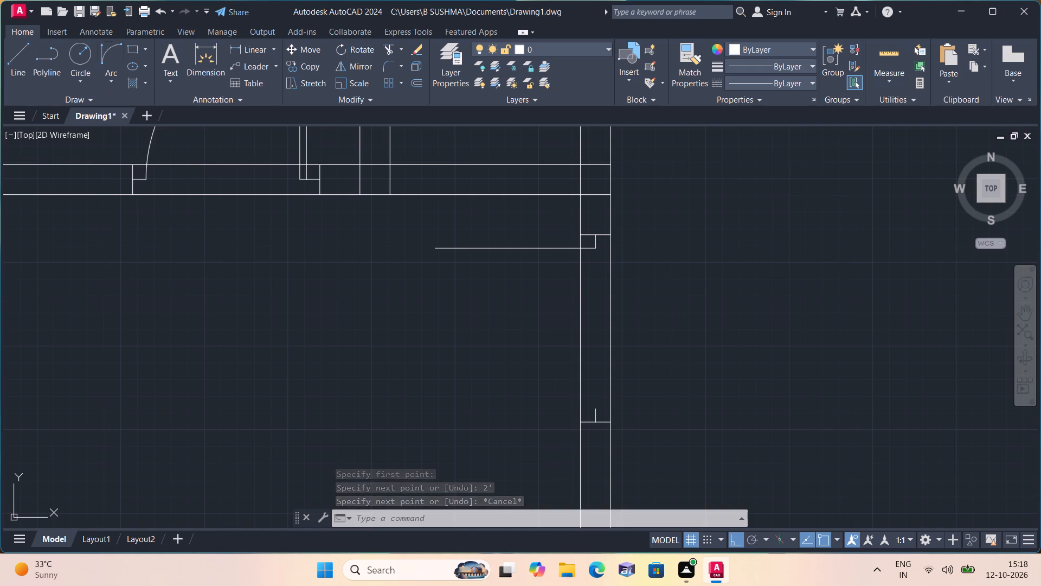
left_click(430, 247)
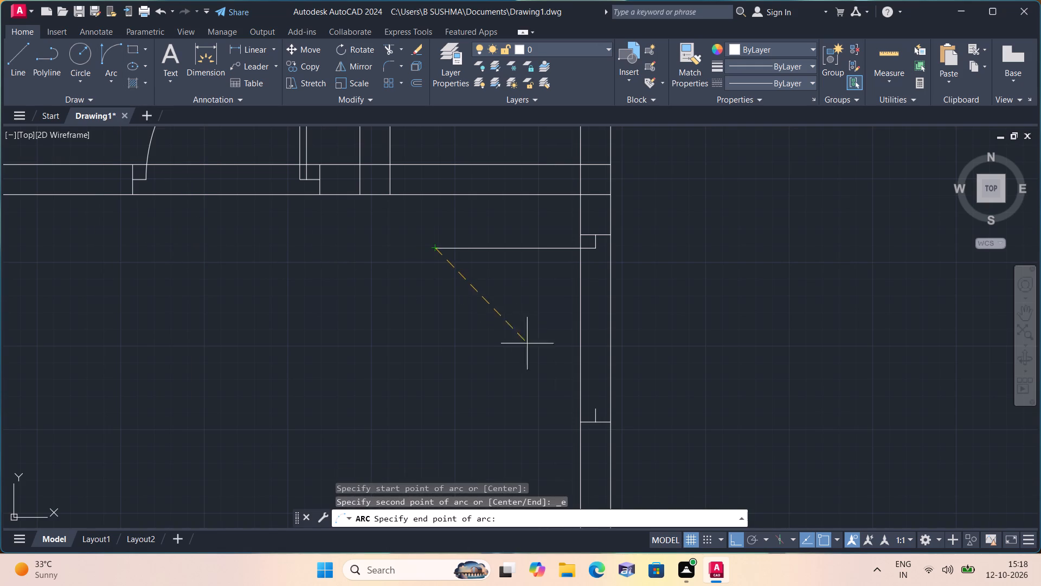
left_click(597, 405)
left_click(433, 367)
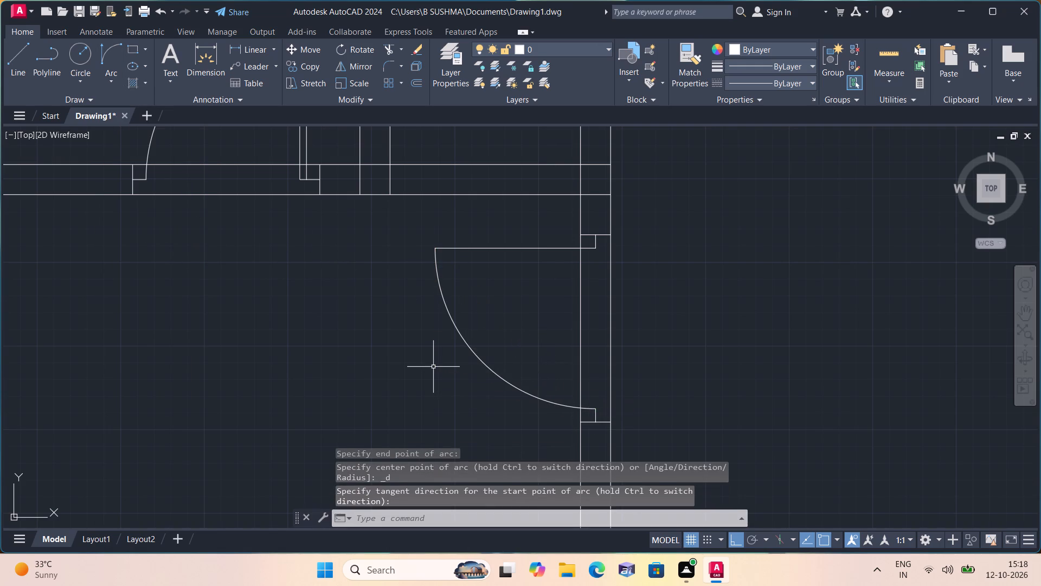
Offset the horizontal door leaf line 1" downward, toward the inside of the swing arc.
key("o")
type("ff")
key("space")
type("1\"")
key("space")
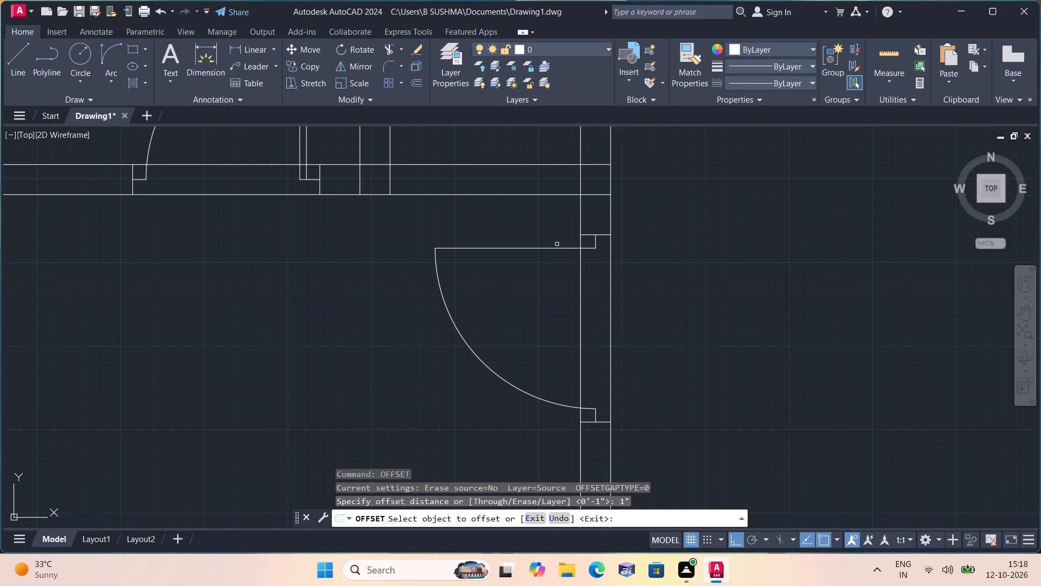
left_click(562, 247)
left_click(551, 290)
key("space")
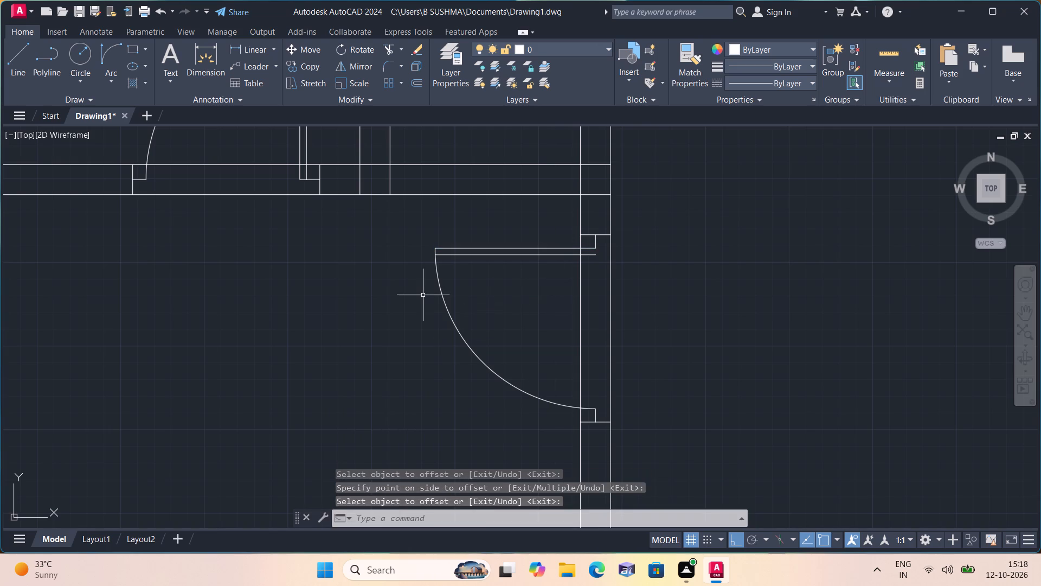
Close the hinge end of the door leaf with a short vertical line joining its two horizontal lines.
key("l")
key("space")
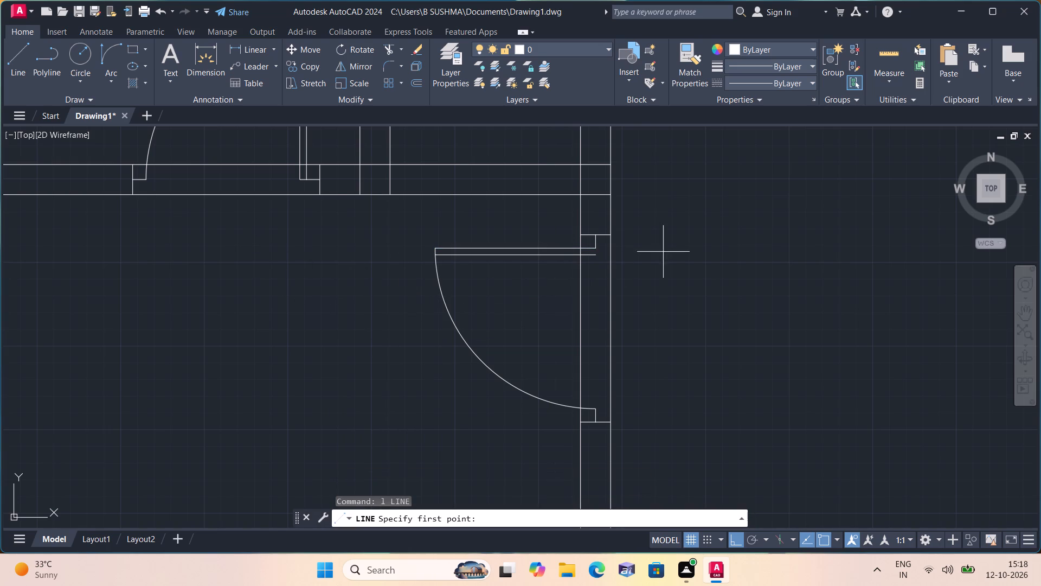
scroll(602, 251, "up", 1)
left_click(588, 245)
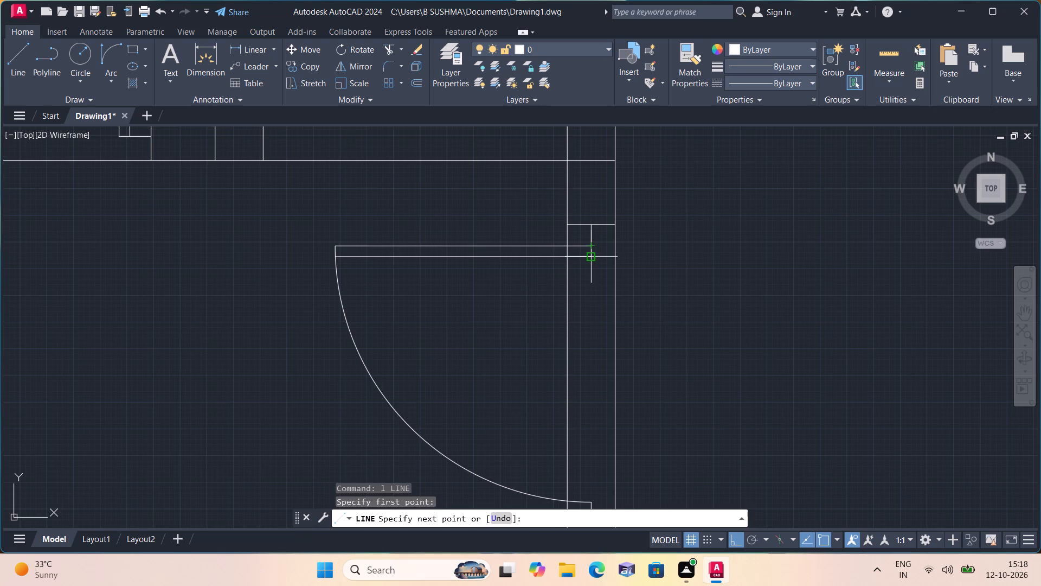
left_click(589, 256)
key("space")
Draw a 5' vertical line downward in the empty space to the right of the floor plan.
scroll(323, 218, "down", 4)
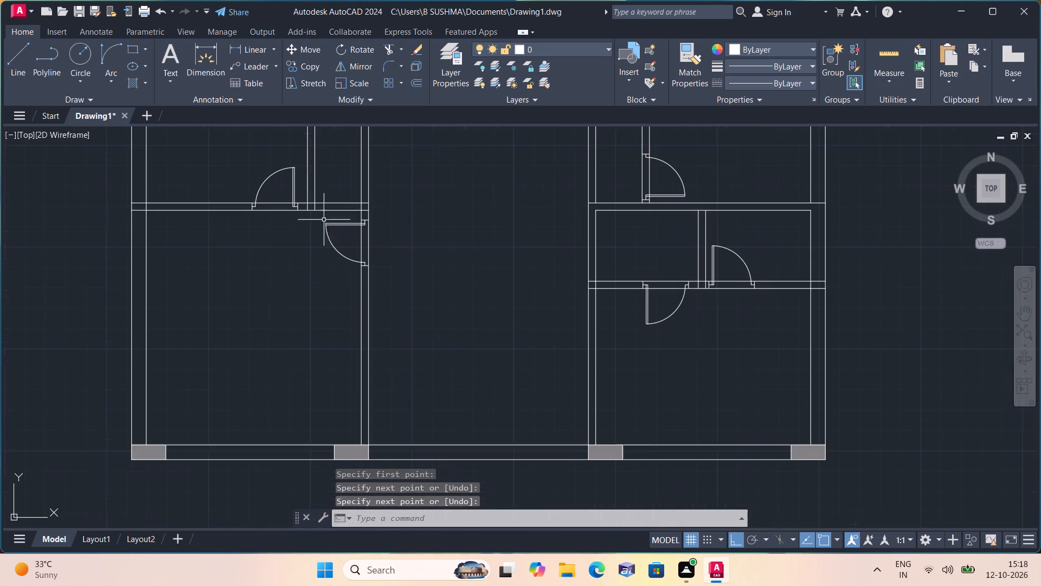
middle_click_drag(332, 228, 365, 276)
scroll(332, 228, "down", 1)
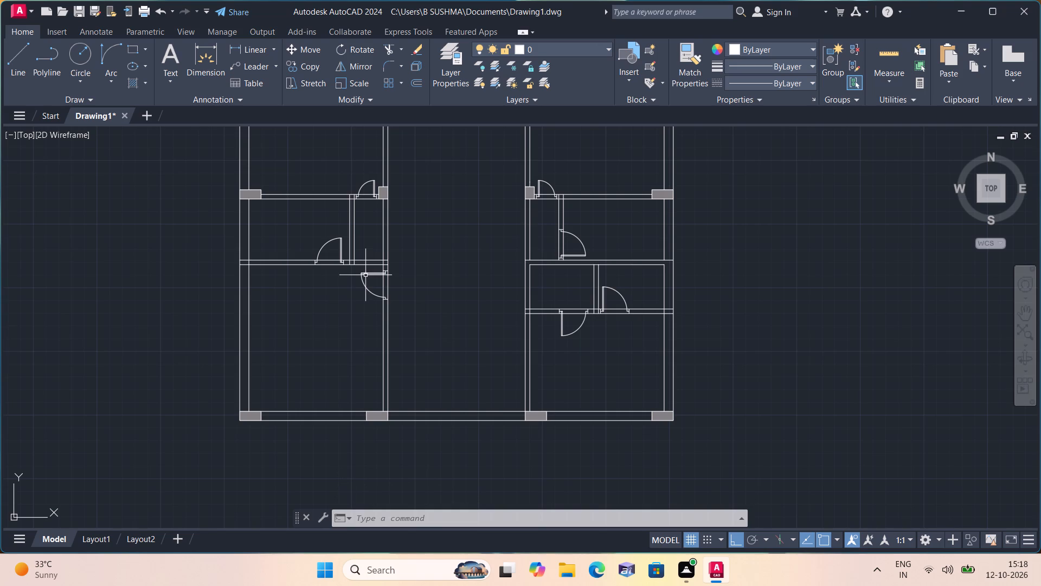
scroll(365, 275, "down", 1)
middle_click_drag(452, 264, 363, 345)
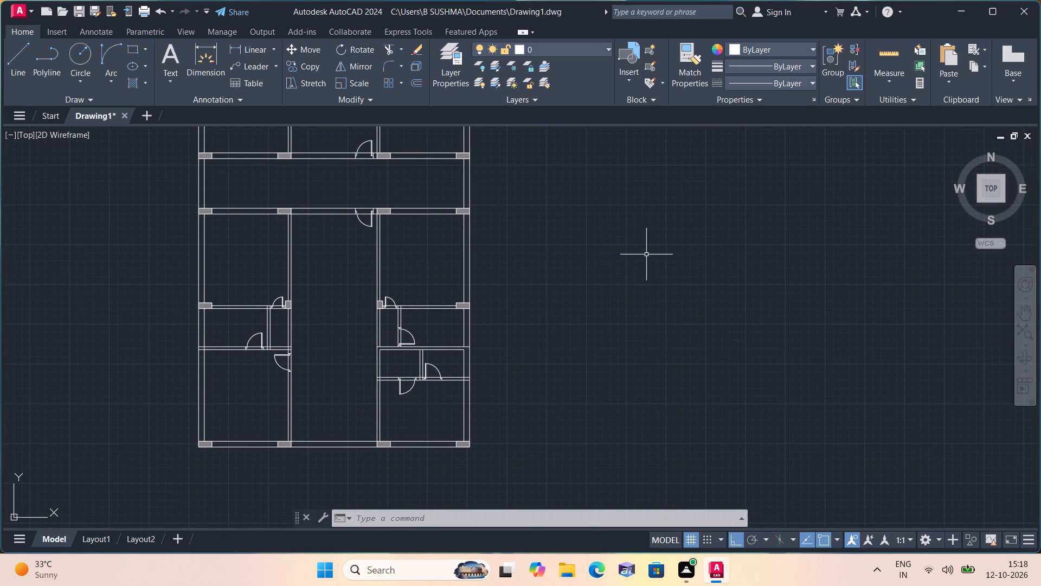
type("l")
key("space")
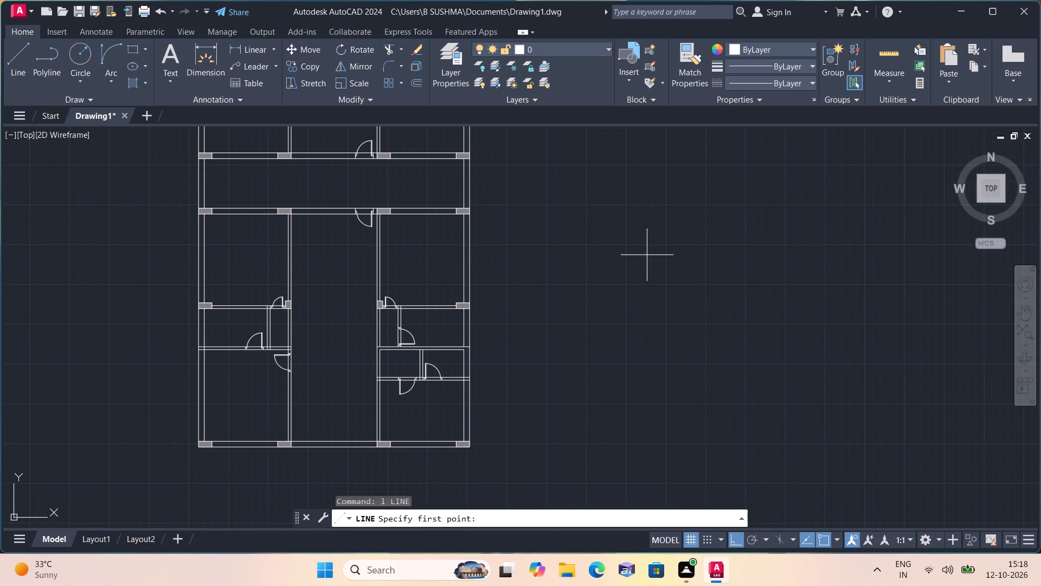
left_click(574, 215)
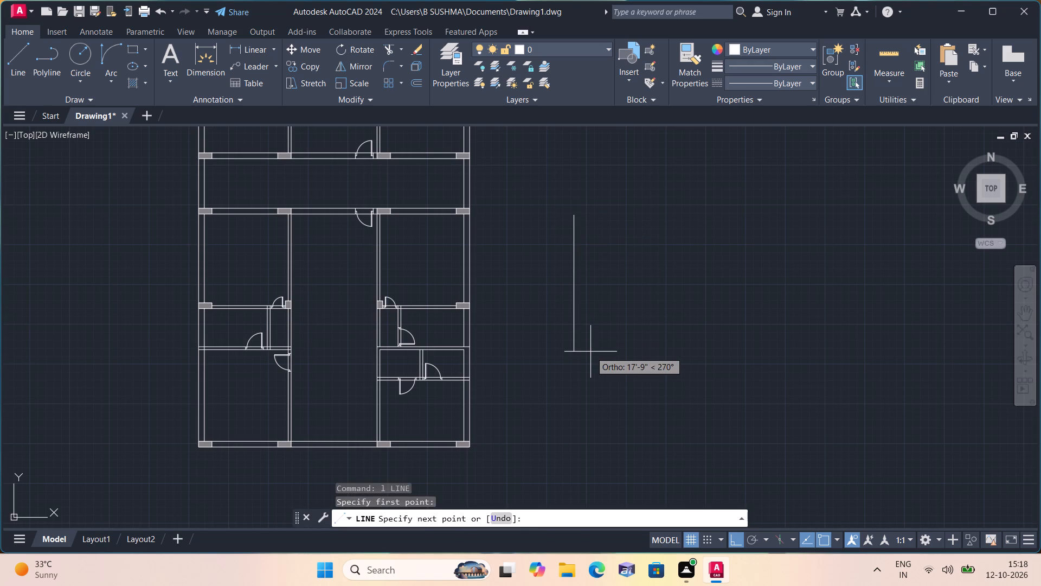
type("5'")
key("space")
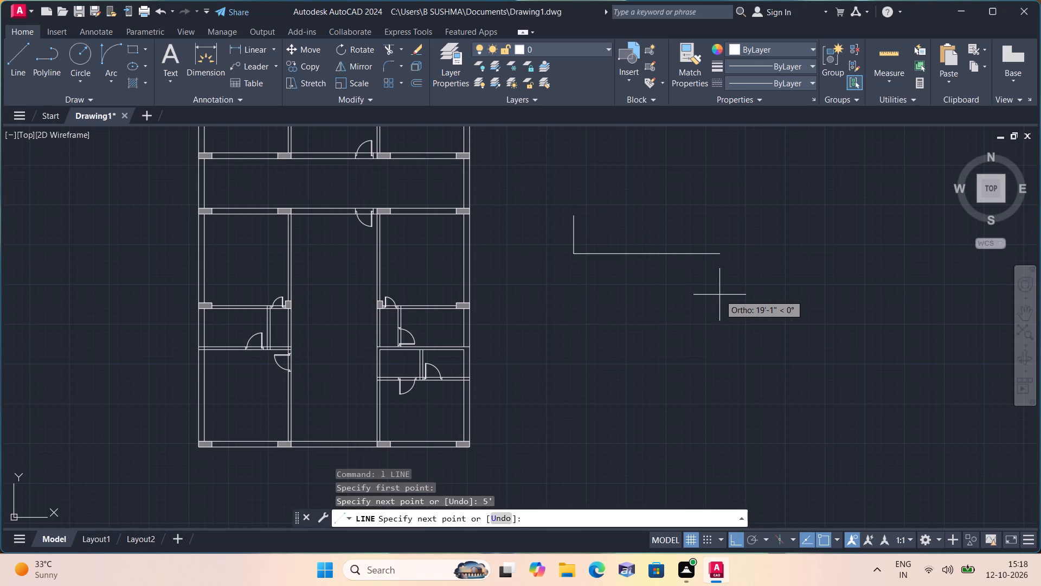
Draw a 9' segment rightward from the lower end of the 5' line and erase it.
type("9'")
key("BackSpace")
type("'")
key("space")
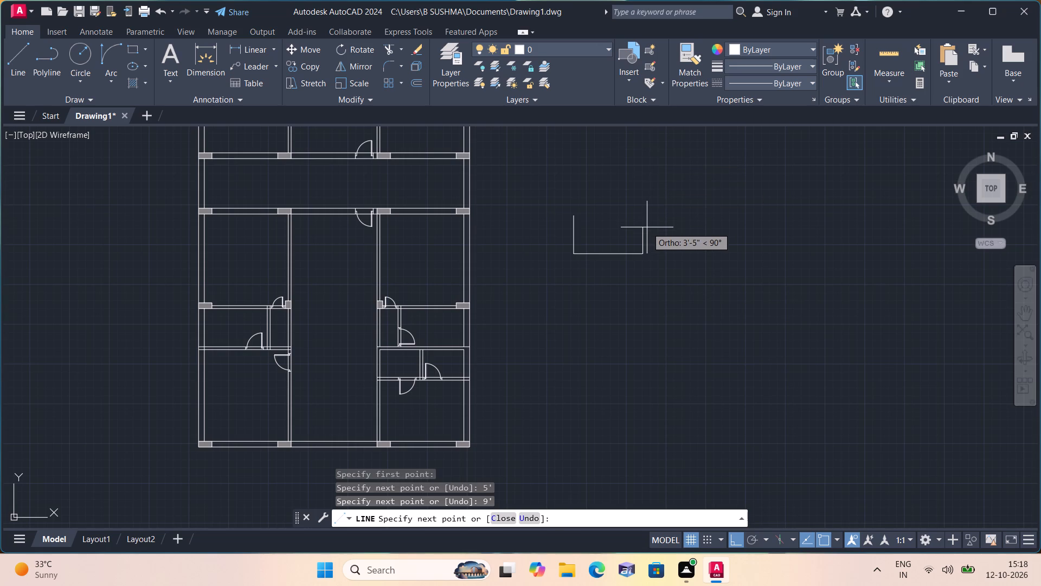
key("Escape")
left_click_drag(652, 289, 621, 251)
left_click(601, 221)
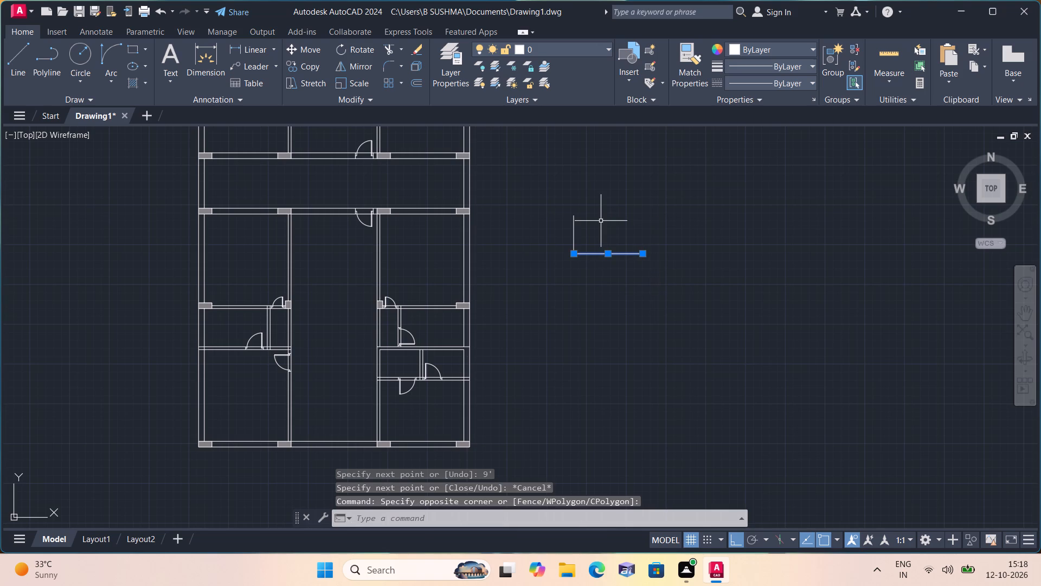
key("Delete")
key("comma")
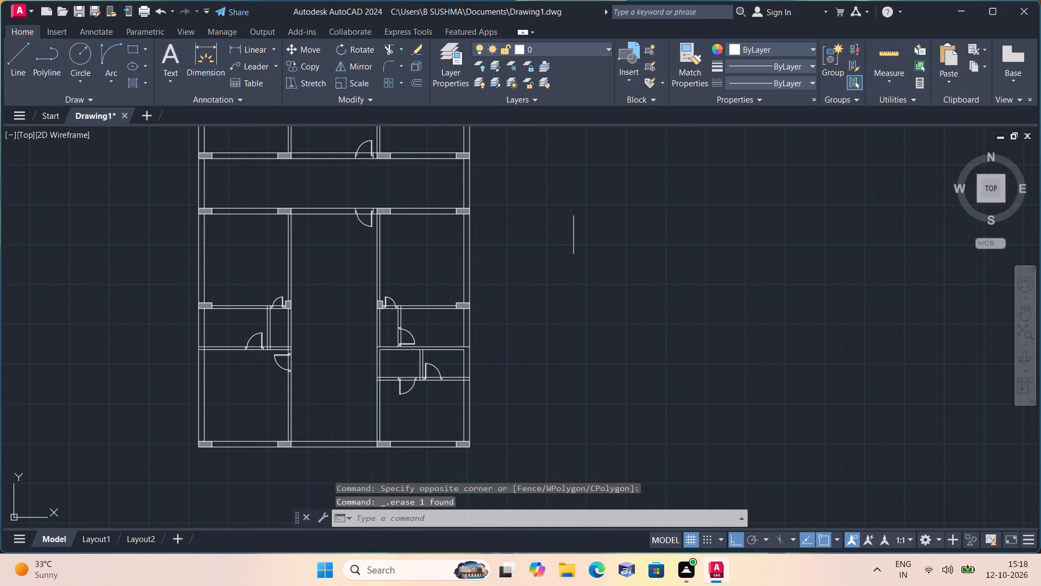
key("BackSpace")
Complete a 9" by 5' rectangle from the 5' line's lower end: 9" rightward, 5' up, and back to its upper end.
type("l")
key("space")
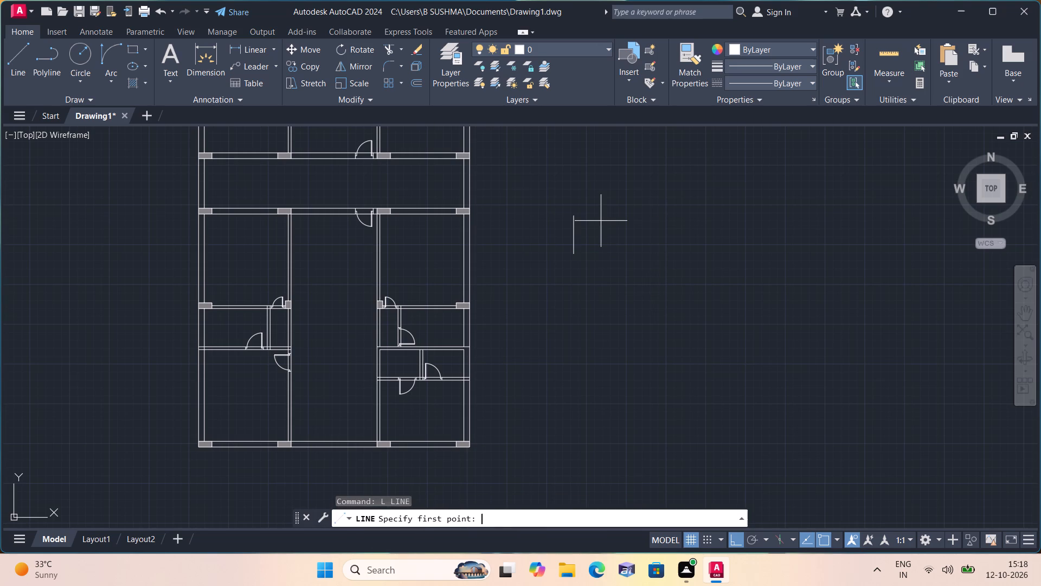
left_click(570, 253)
type("9\"")
key("space")
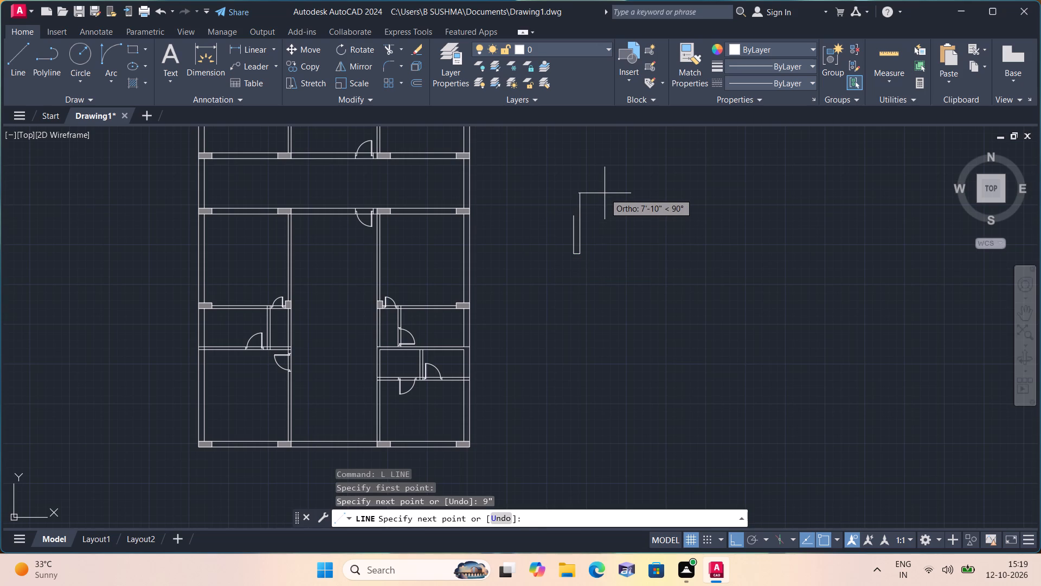
key("5")
type("'")
key("space")
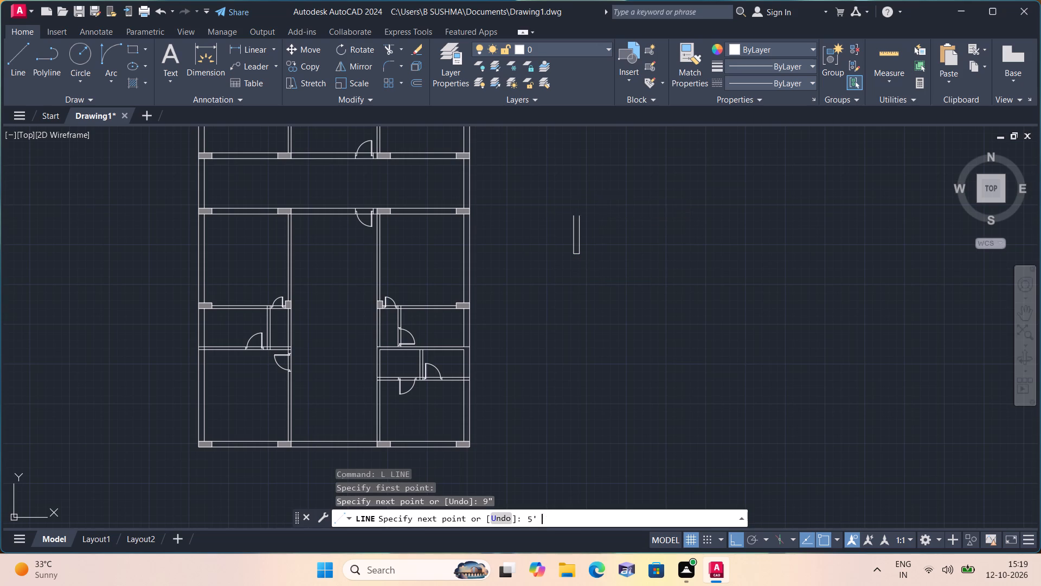
left_click(571, 216)
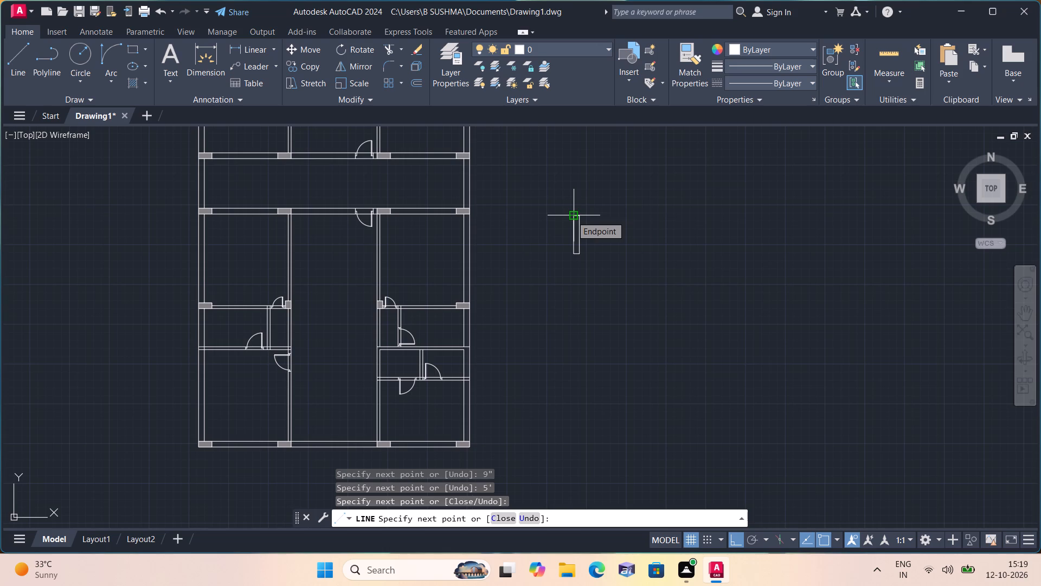
key("space")
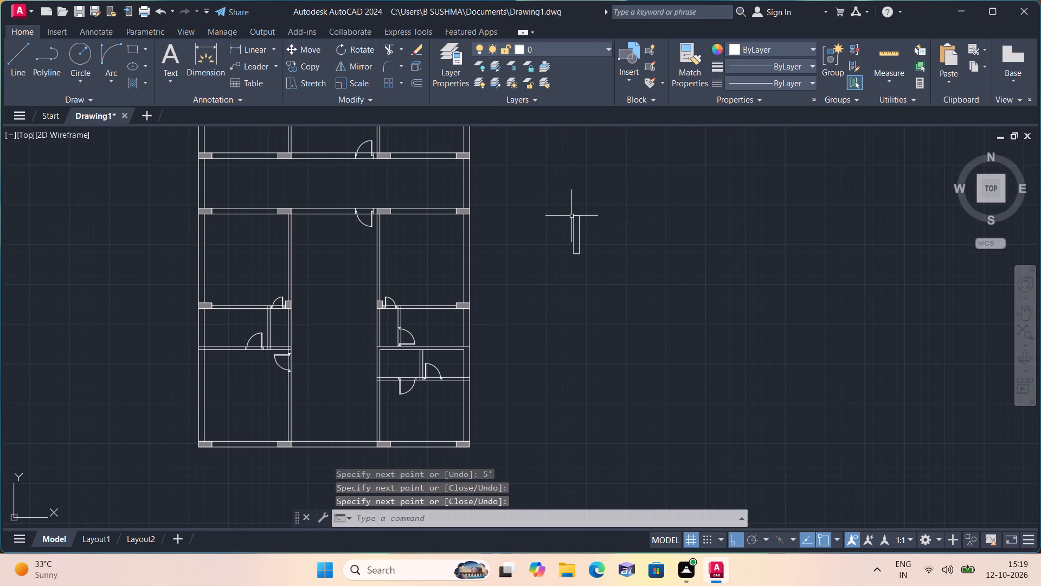
Draw a vertical centre line inside the 9" by 5' rectangle, from the middle of its top edge to its bottom edge.
key("space")
scroll(581, 222, "up", 3)
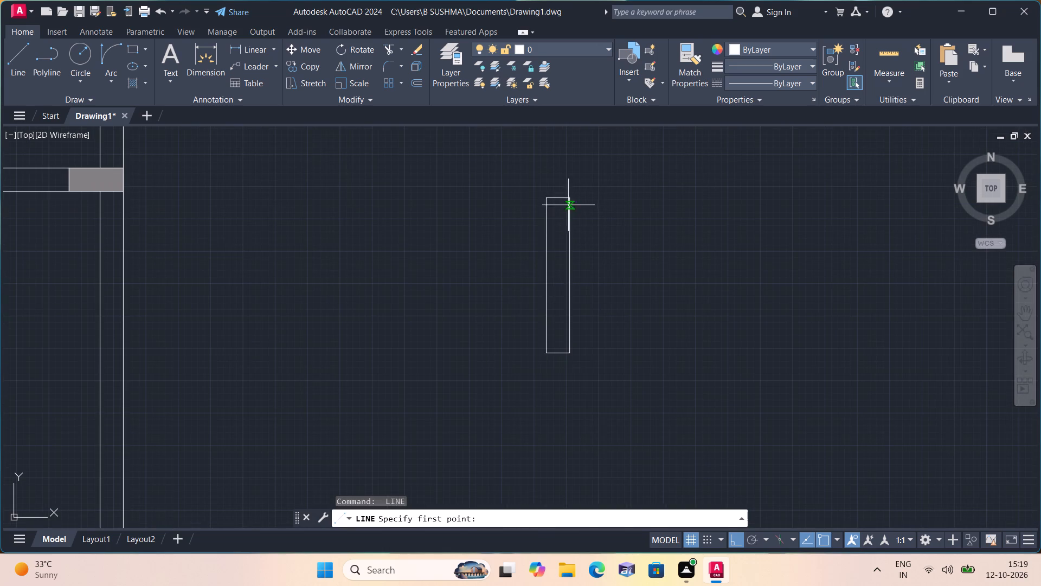
left_click(558, 198)
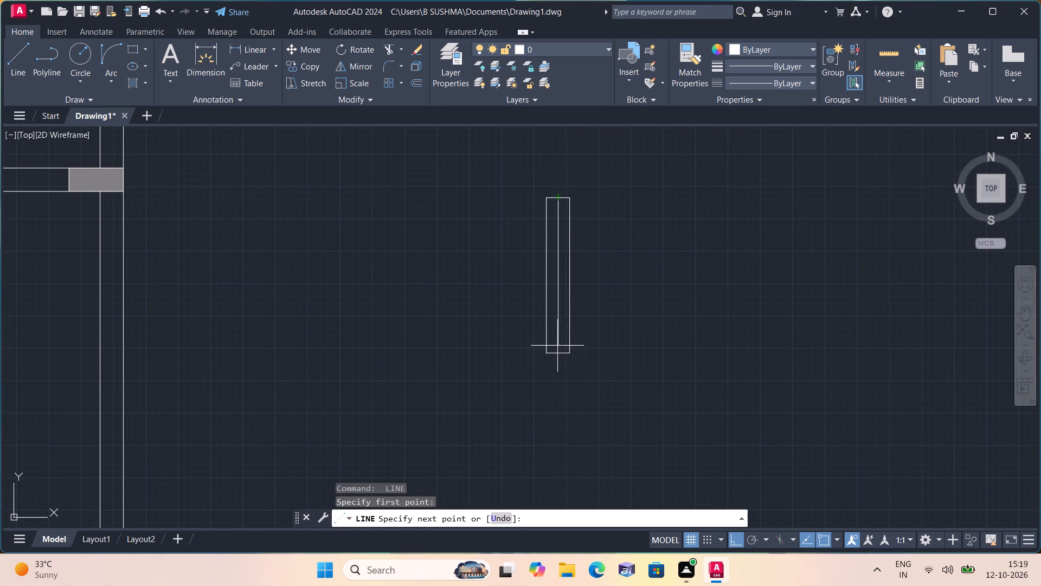
left_click(556, 349)
key("space")
Draw a 9" by 3' upright rectangle beside the 5' element: 3' down, 9" rightward, 3' up, and back to the start.
scroll(677, 291, "down", 1)
middle_click_drag(676, 290, 586, 162)
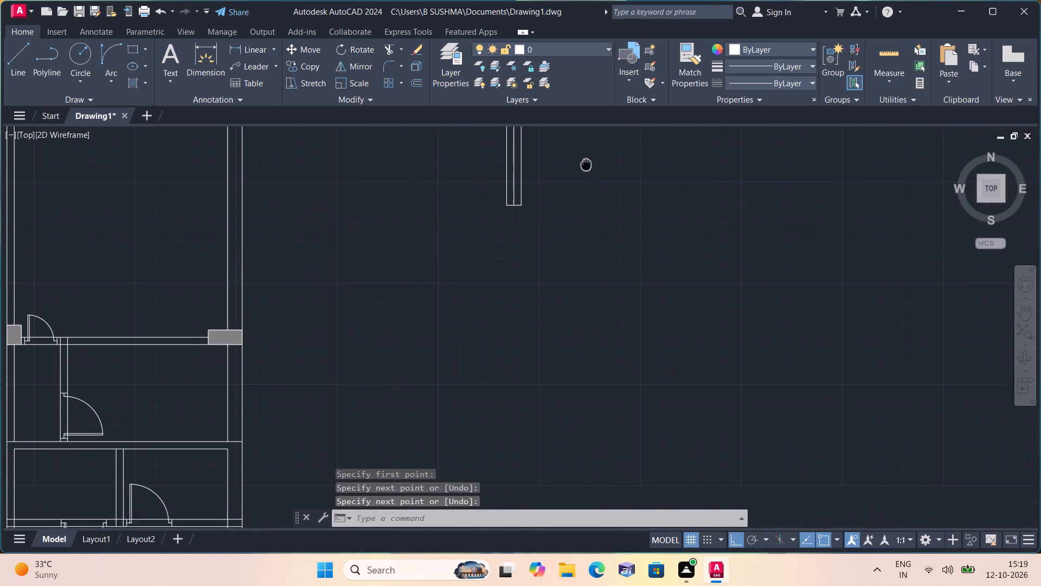
middle_click_drag(586, 162, 586, 159)
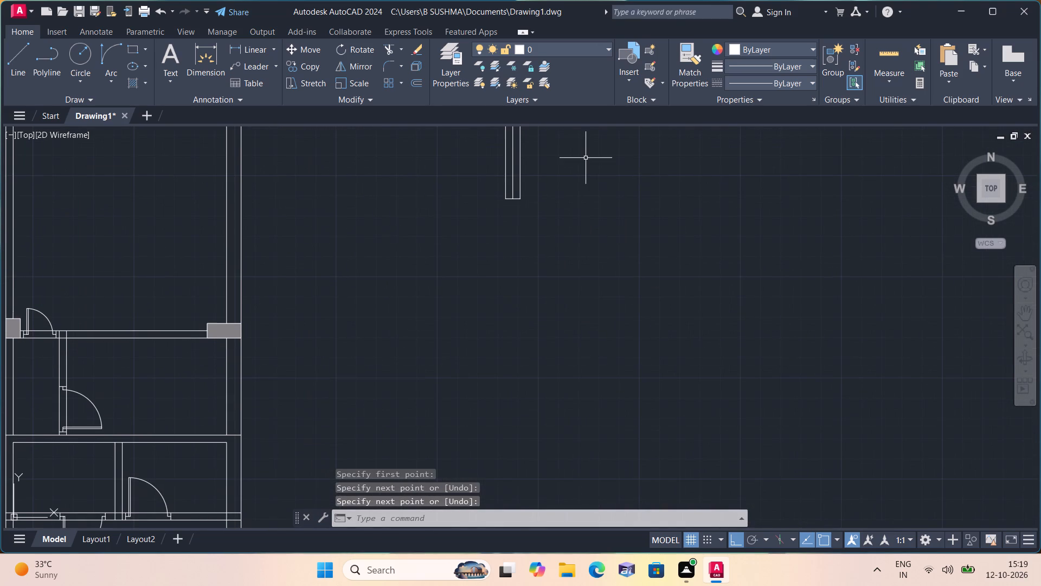
key("space")
left_click(593, 187)
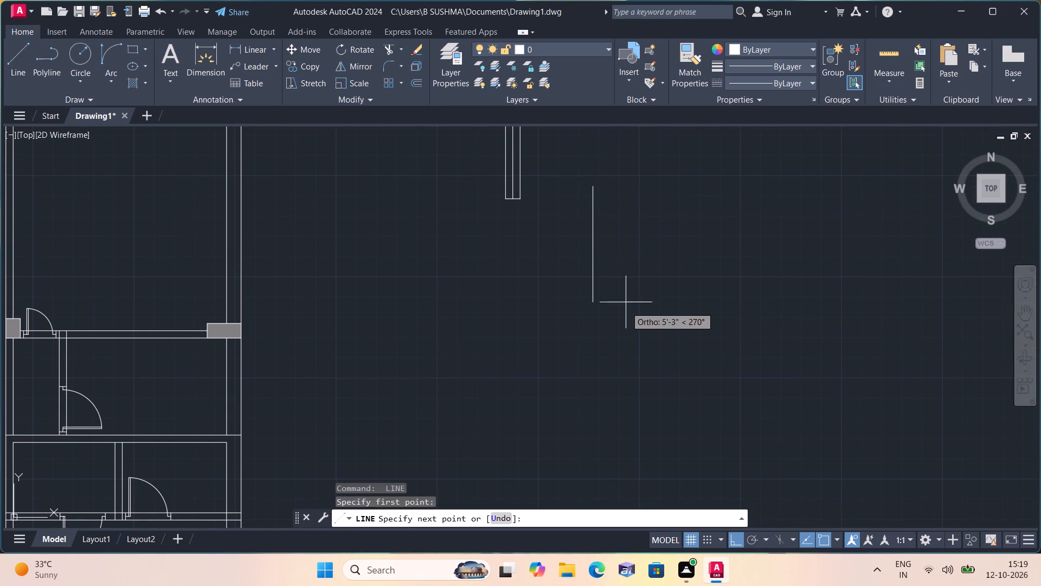
type("3'")
key("space")
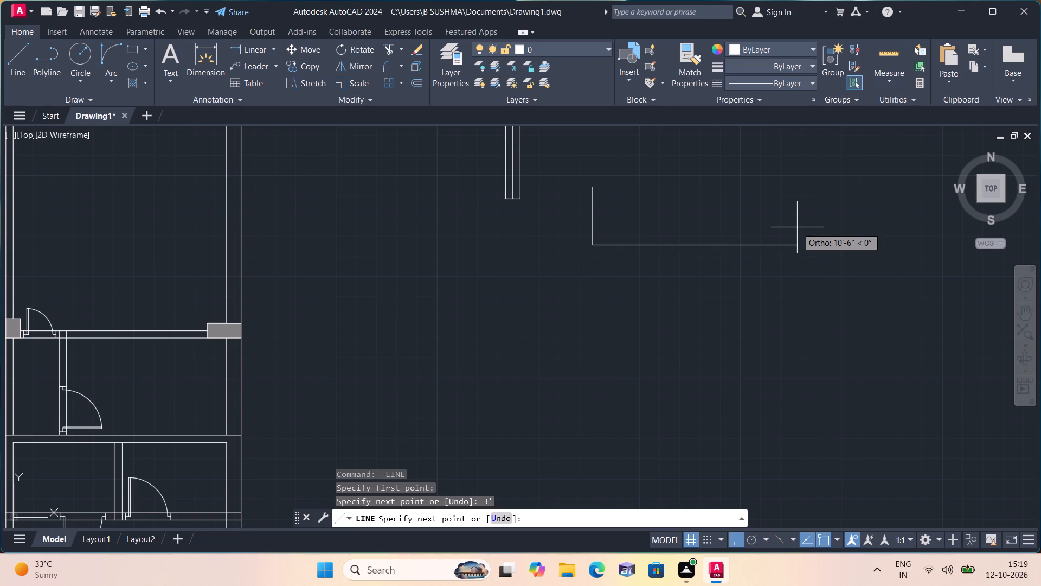
type("9\"")
key("space")
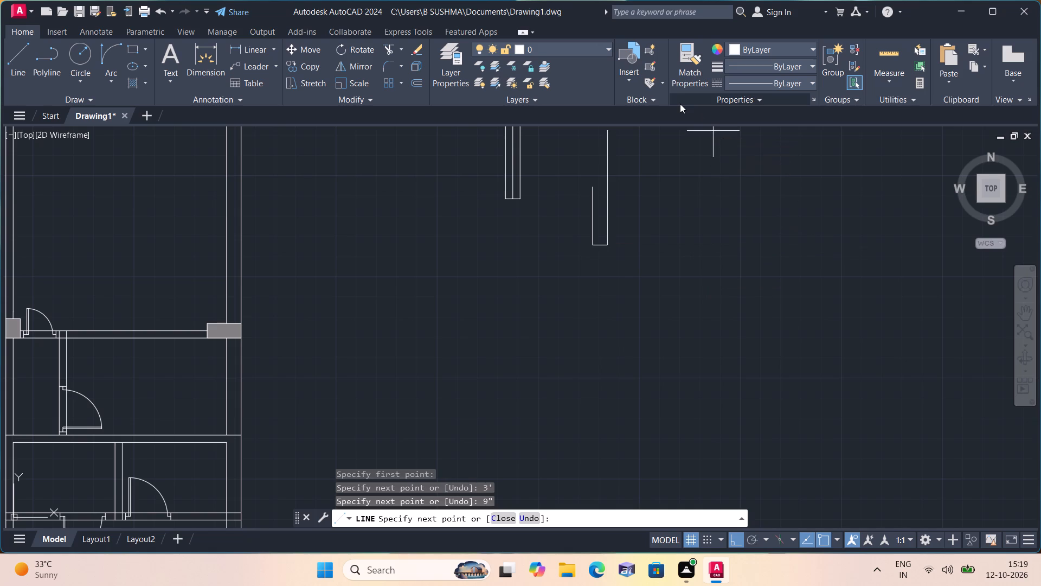
type("3'")
key("space")
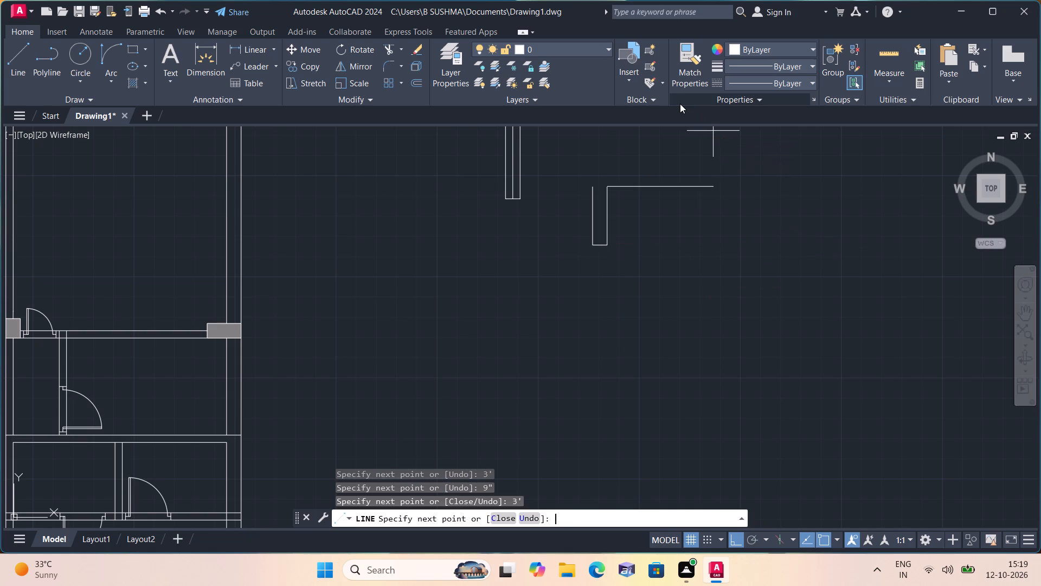
scroll(587, 185, "up", 1)
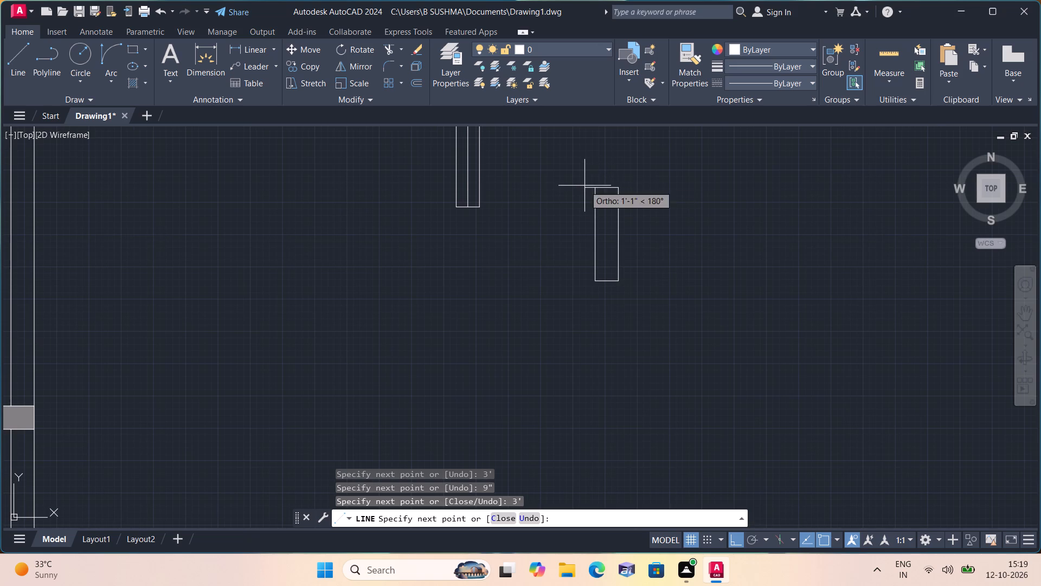
left_click(594, 187)
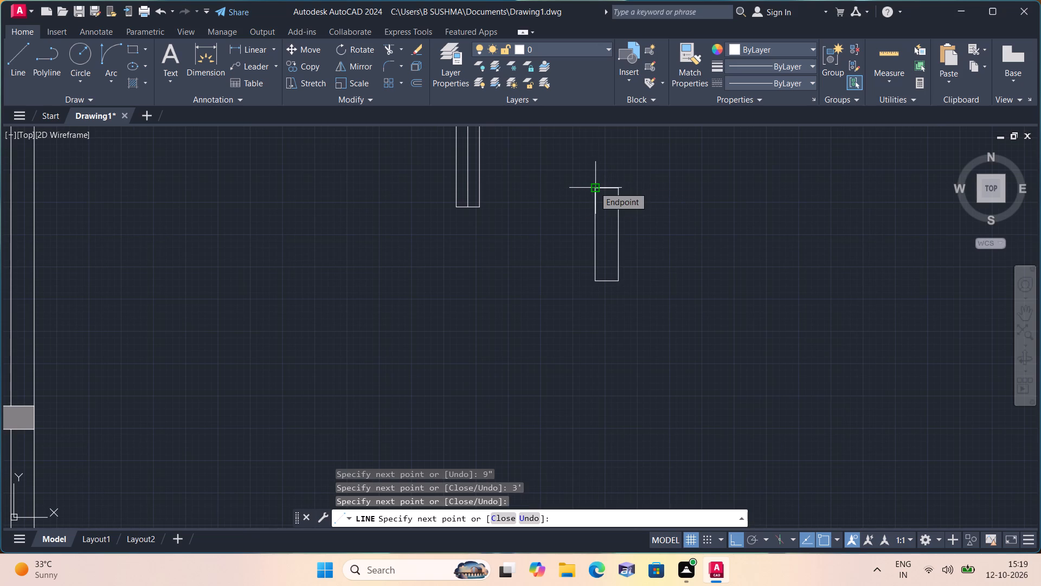
key("space")
Draw a vertical centre line through the 9" by 3' upright rectangle, from its top edge to its bottom edge.
scroll(606, 188, "up", 2)
key("space")
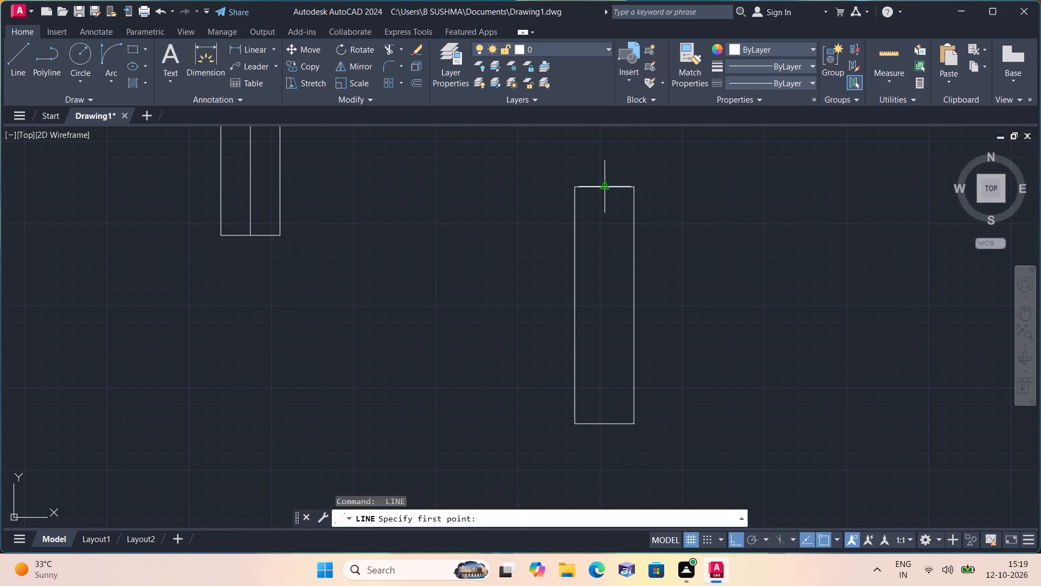
left_click(607, 186)
left_click(607, 421)
key("space")
Draw a horizontal 3' by 9" rectangle below the two upright elements: 3' rightward, 9" down, 3' leftward, and back to the start.
scroll(607, 420, "down", 1)
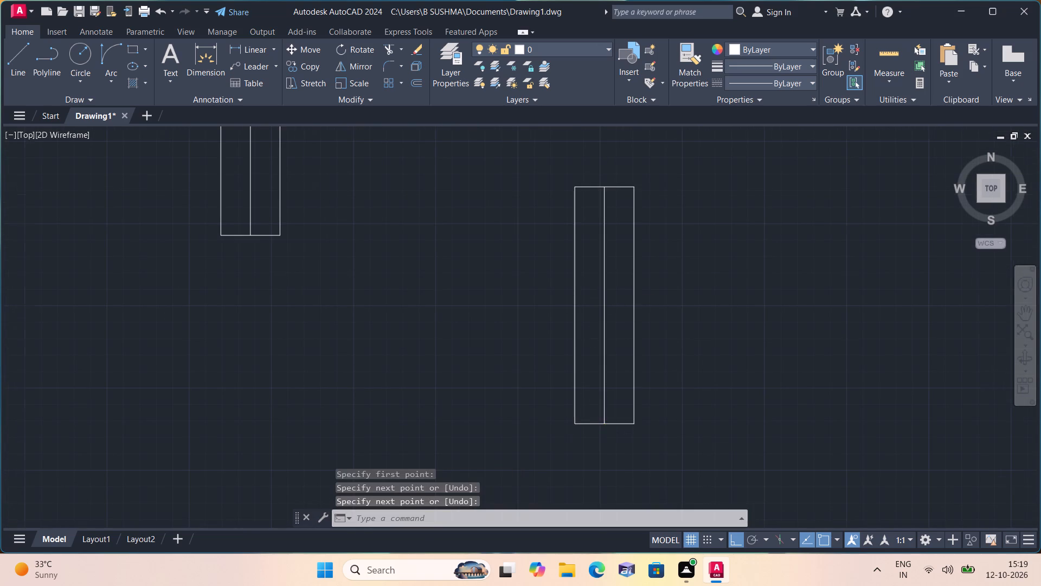
scroll(607, 420, "down", 1)
middle_click_drag(605, 419, 639, 227)
key("space")
left_click(399, 318)
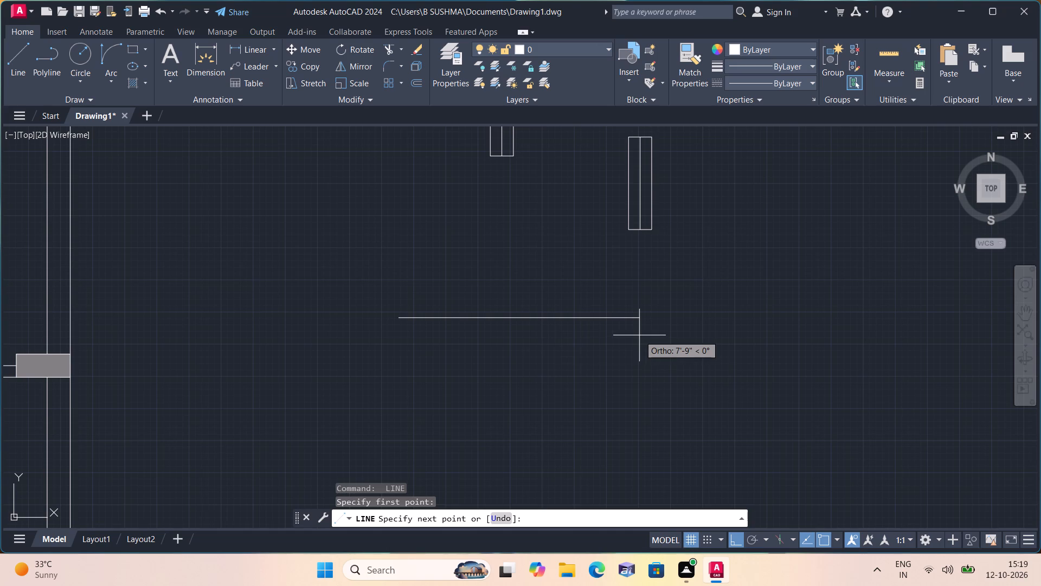
type("3'")
key("space")
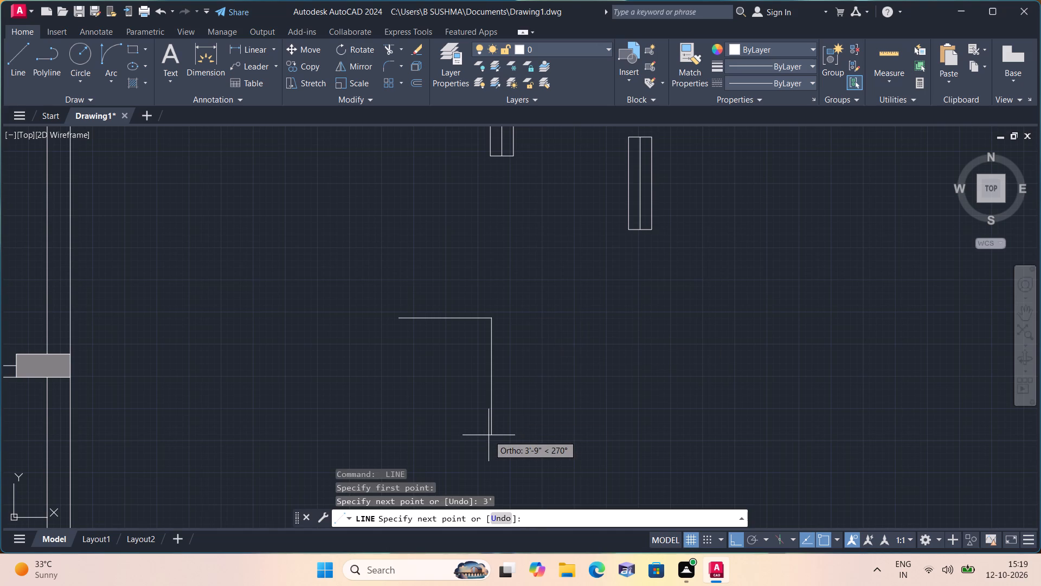
key("9")
key("shift+quotedbl")
key("space")
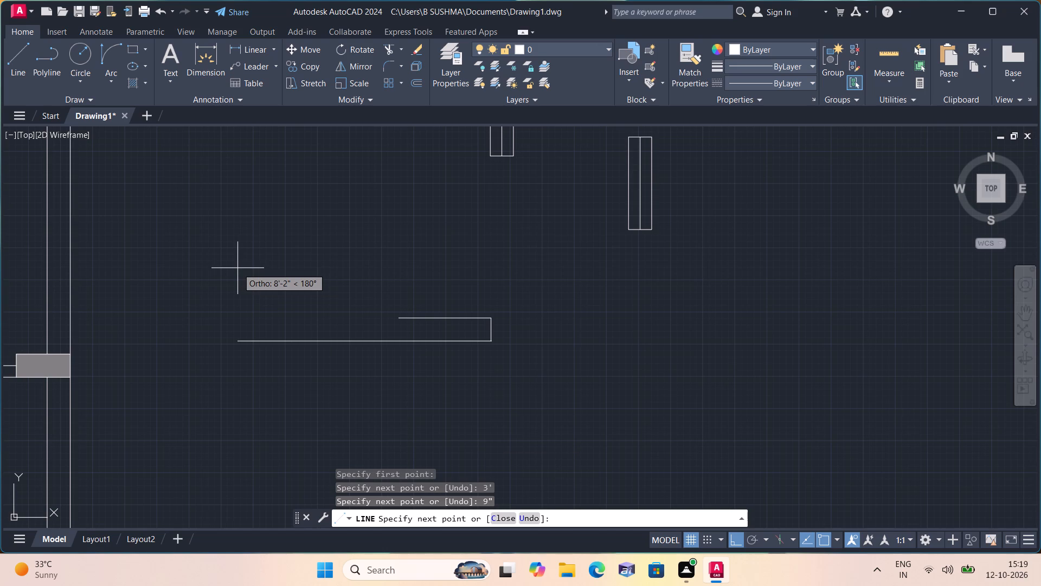
type("3'")
key("space")
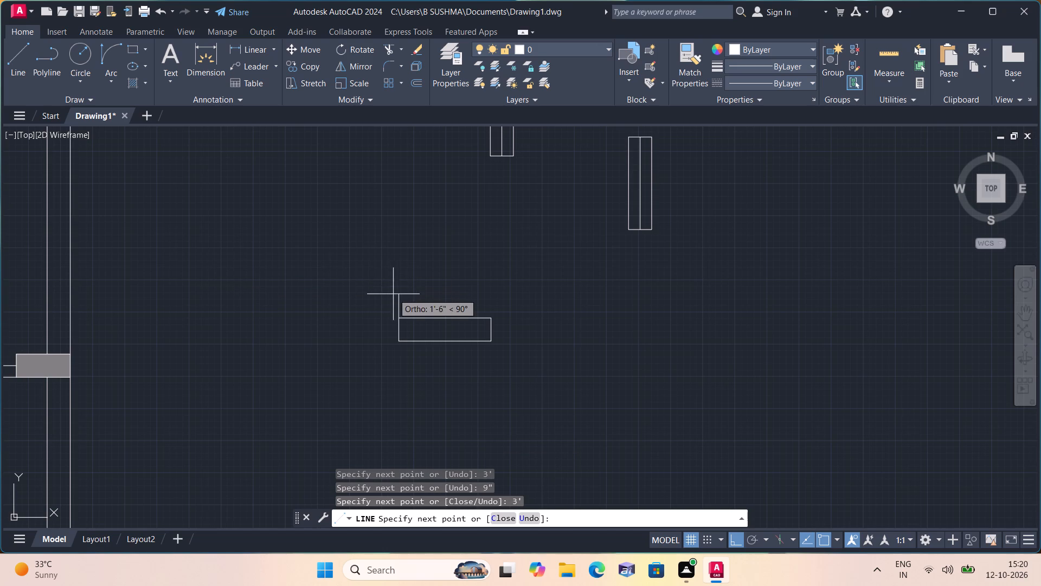
left_click(397, 315)
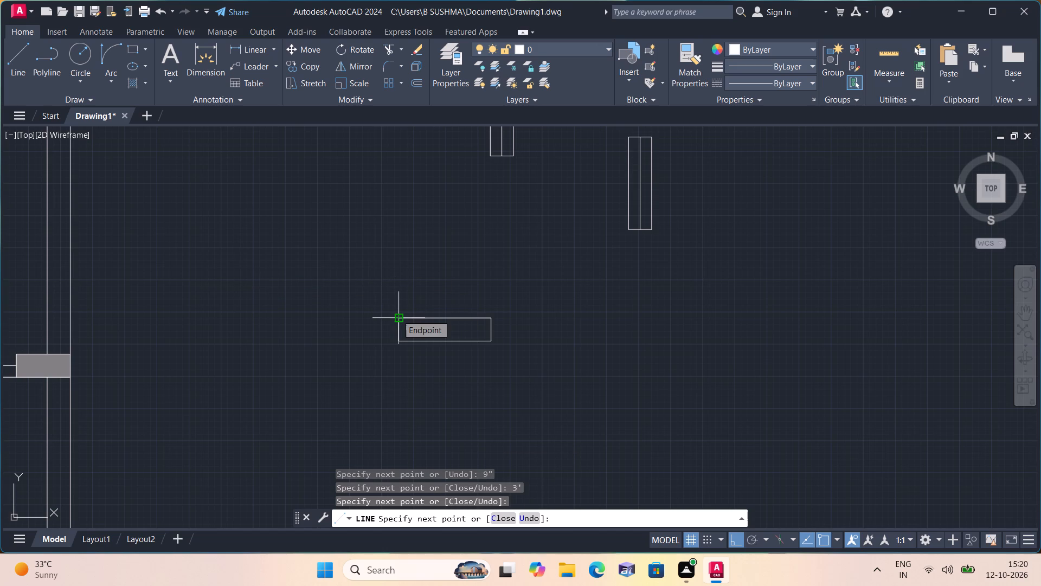
key("space")
Draw a horizontal centre line through the 3' by 9" rectangle, joining the midpoints of its two short sides.
key("space")
left_click(403, 330)
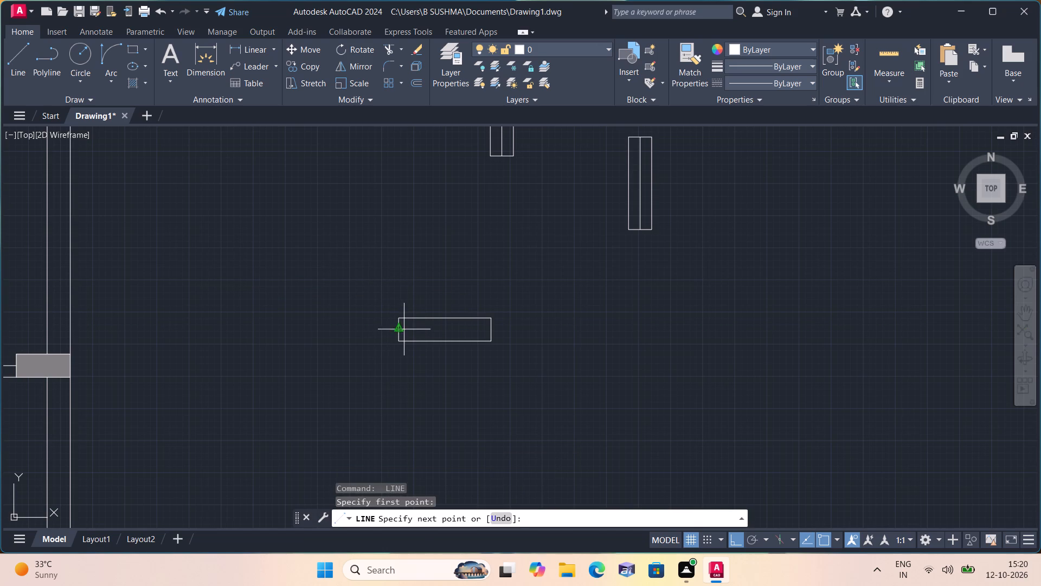
left_click(494, 331)
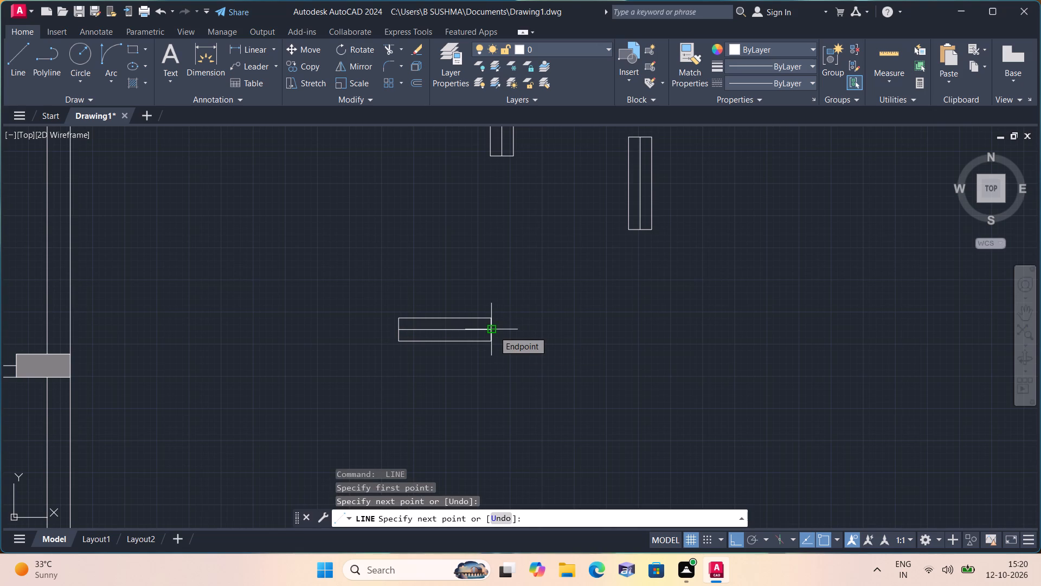
key("Escape")
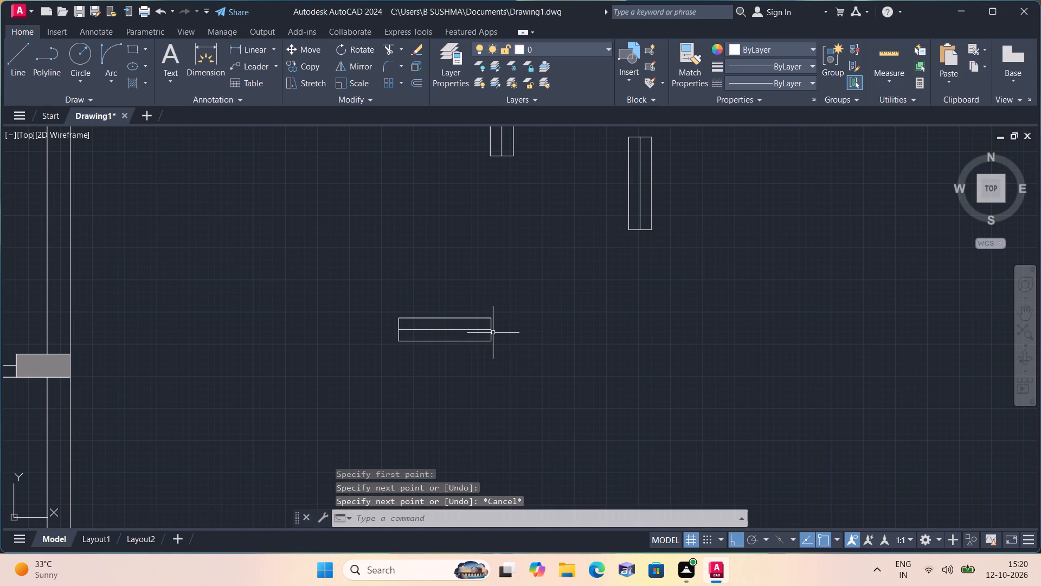
Look over the whole floor plan and the three separate elements beside it.
scroll(483, 341, "down", 1)
middle_click_drag(504, 355, 550, 241)
scroll(499, 353, "down", 1)
scroll(557, 251, "down", 1)
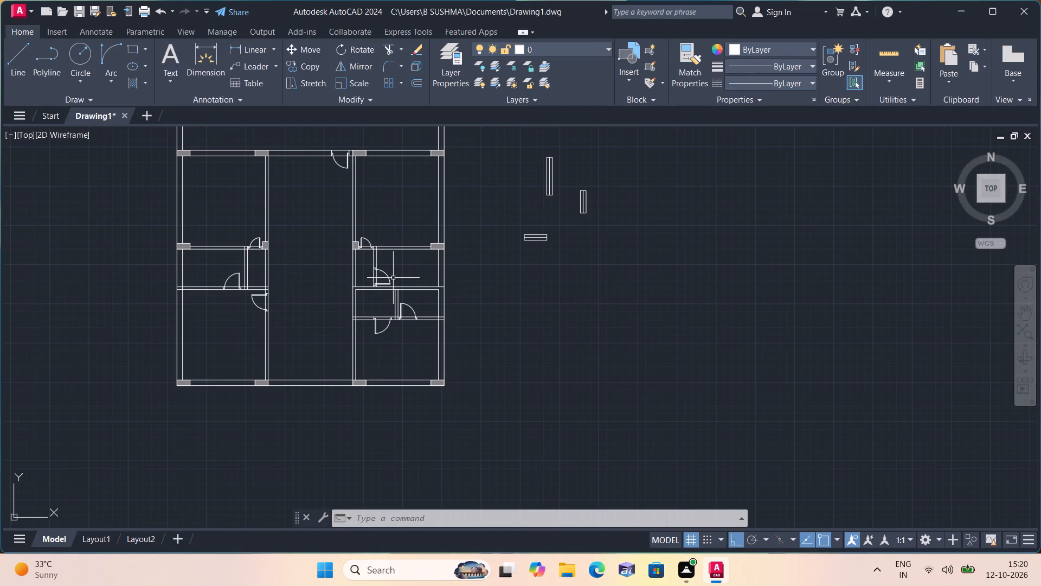
scroll(400, 340, "down", 1)
middle_click_drag(400, 340, 436, 284)
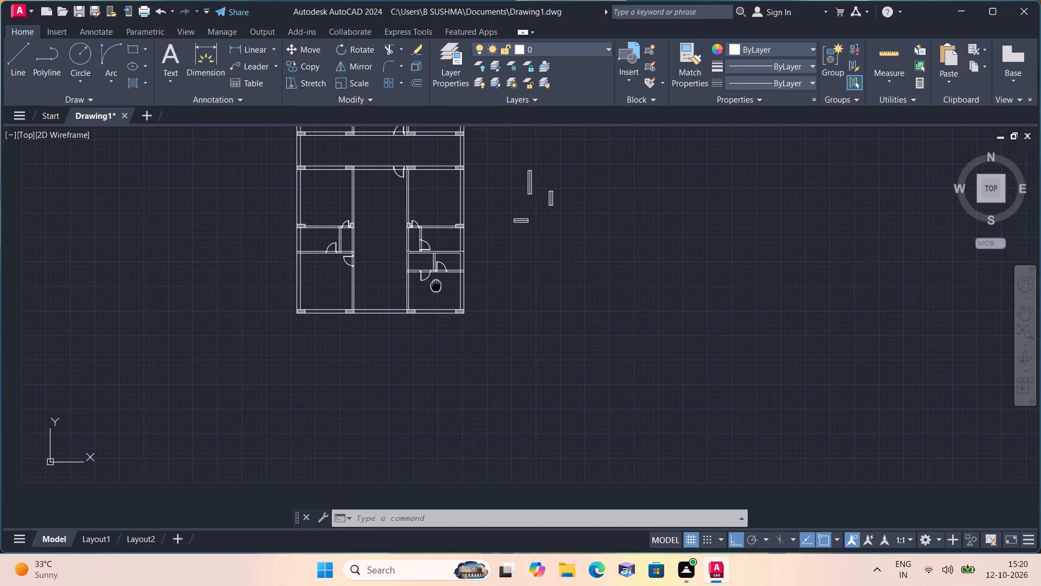
scroll(358, 335, "down", 1)
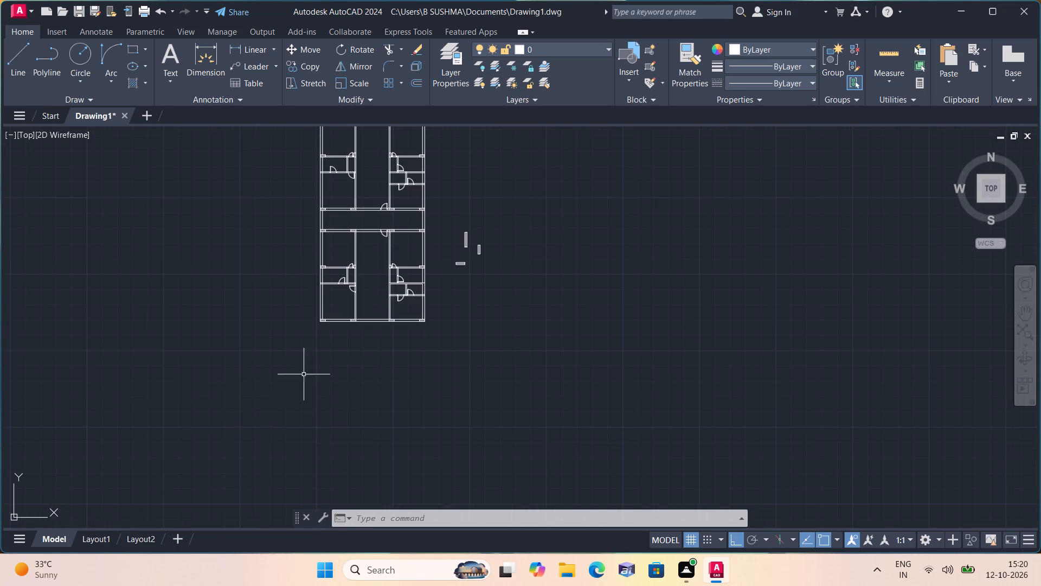
scroll(339, 354, "up", 1)
middle_click_drag(339, 354, 434, 518)
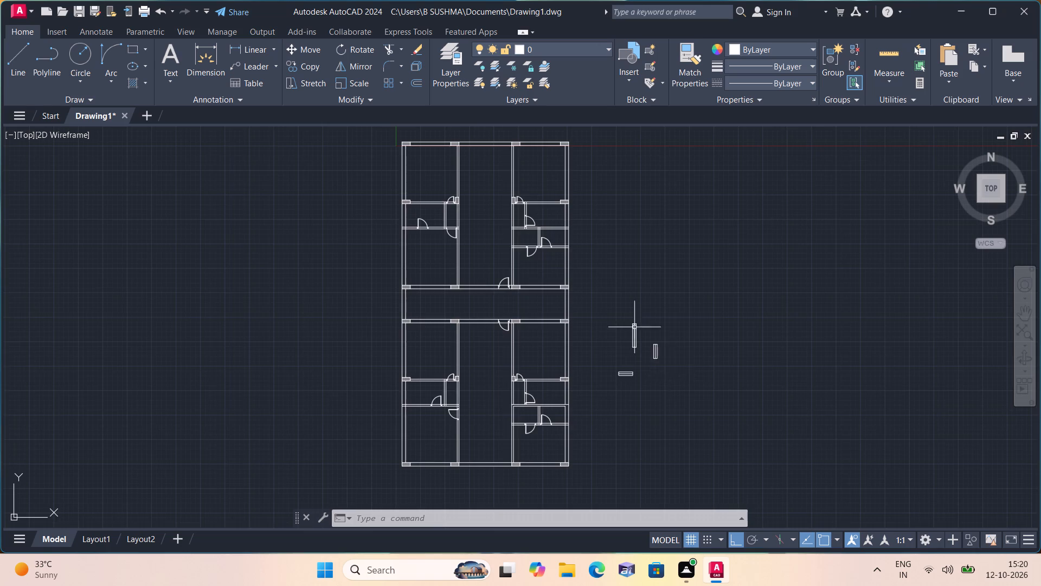
With Ortho off, copy the 5' upright window element by its east side's midpoint into the west outer wall of the plan's northwest corner room.
scroll(633, 326, "up", 2)
middle_click_drag(662, 457, 657, 399)
left_click(606, 241)
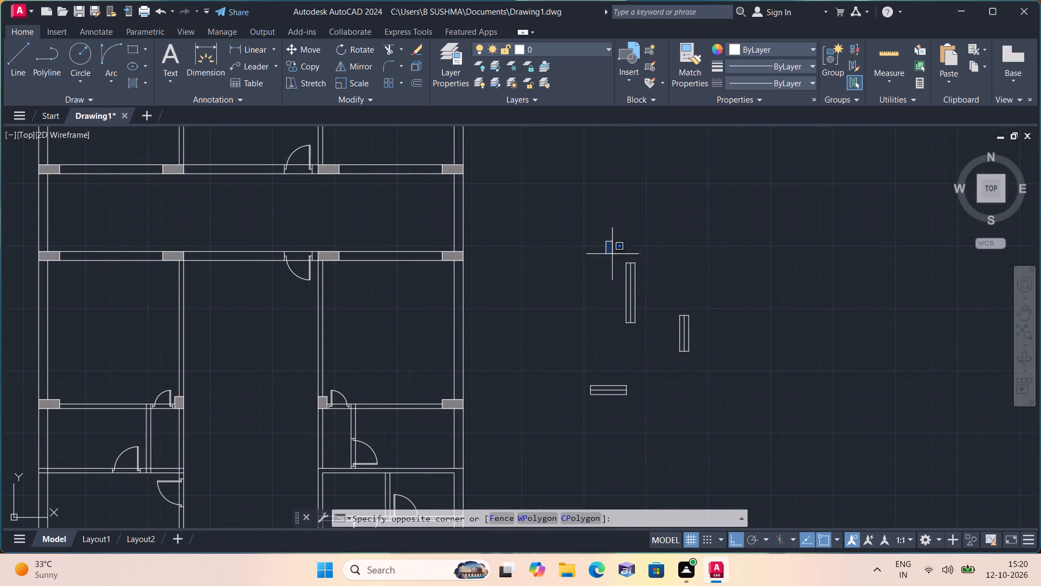
left_click(651, 339)
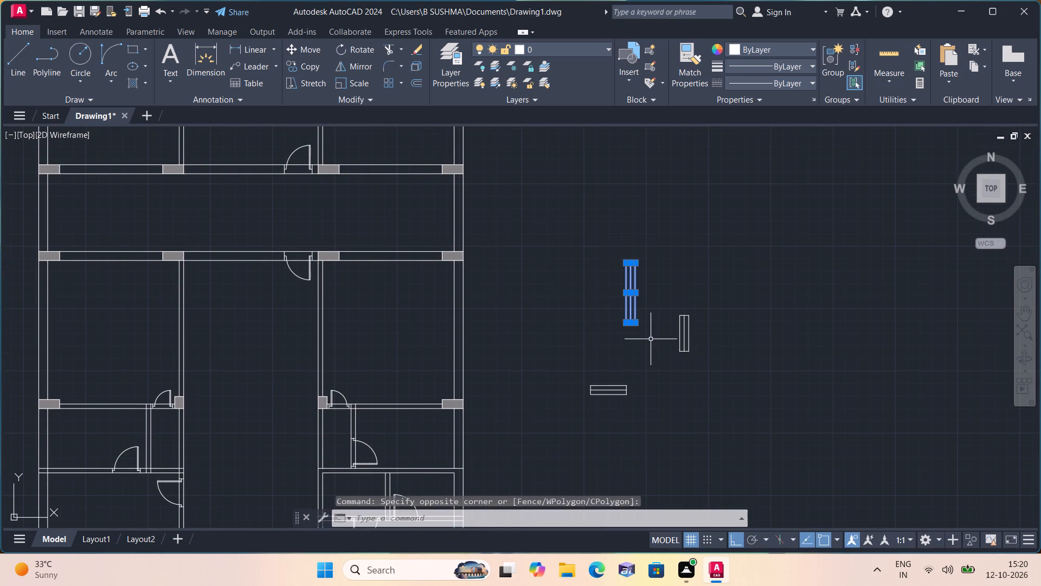
scroll(651, 339, "down", 1)
scroll(651, 339, "up", 2)
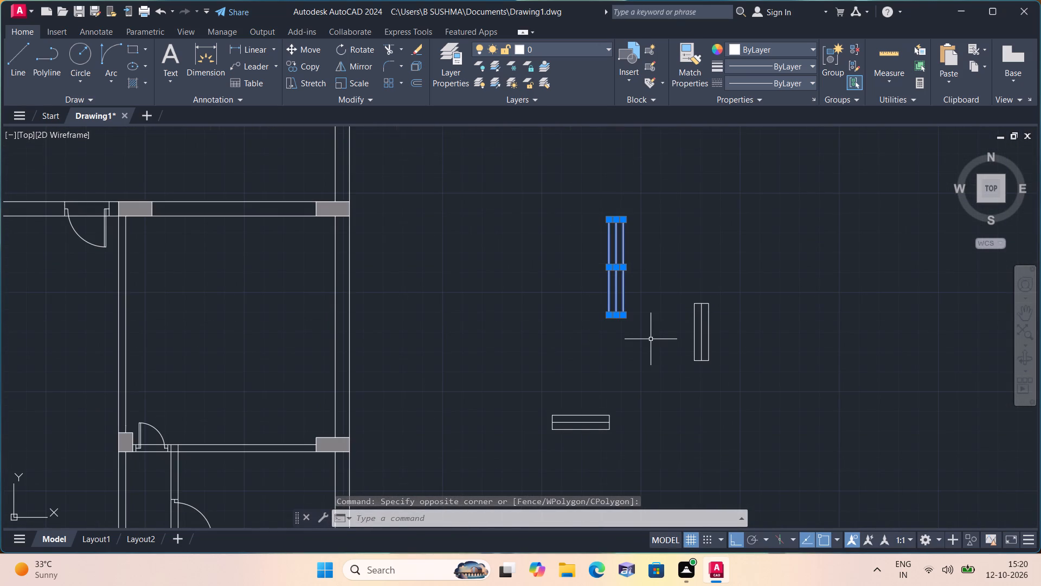
left_click(309, 60)
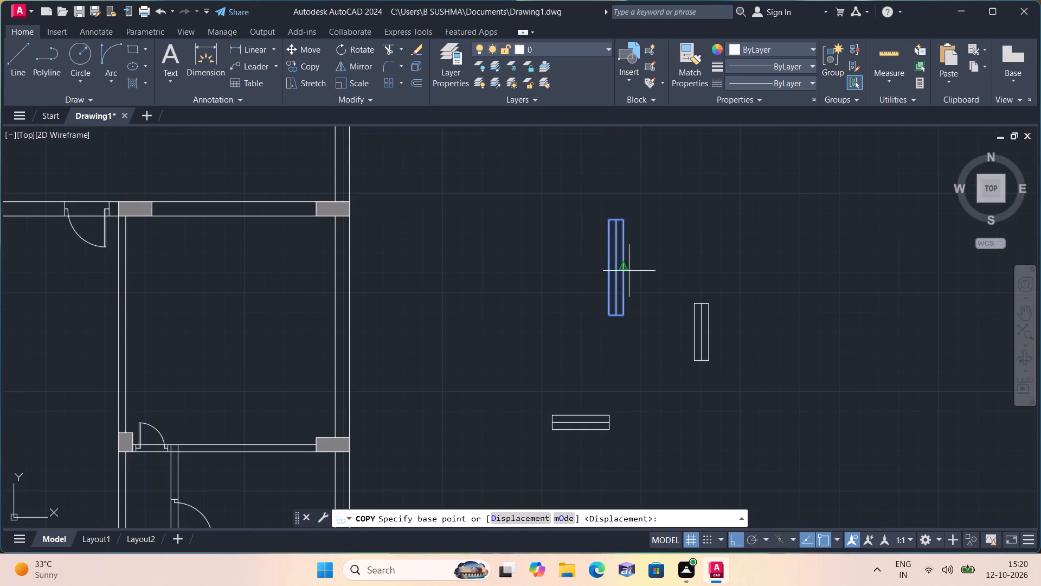
left_click(627, 269)
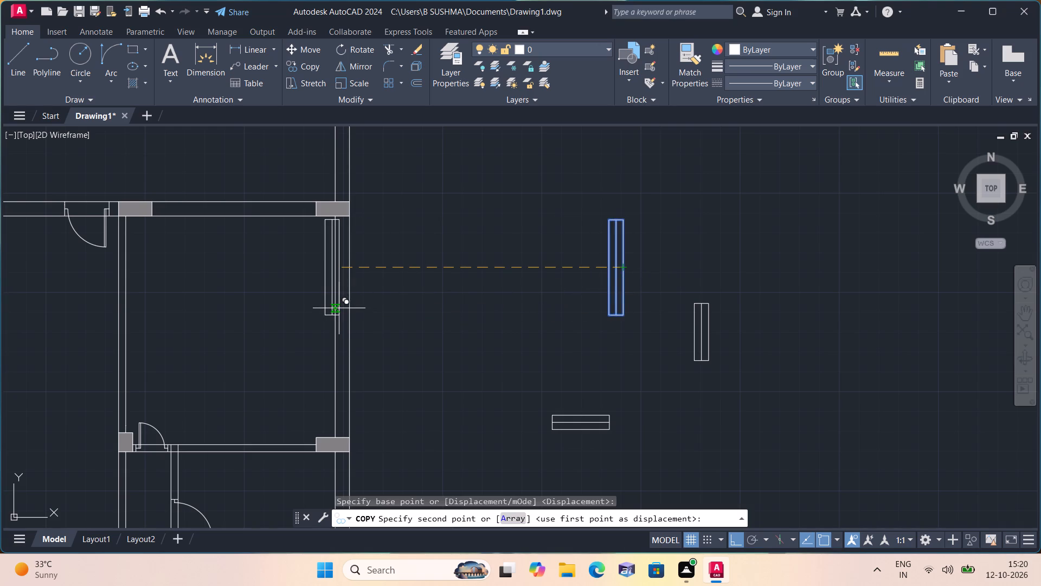
key("F8")
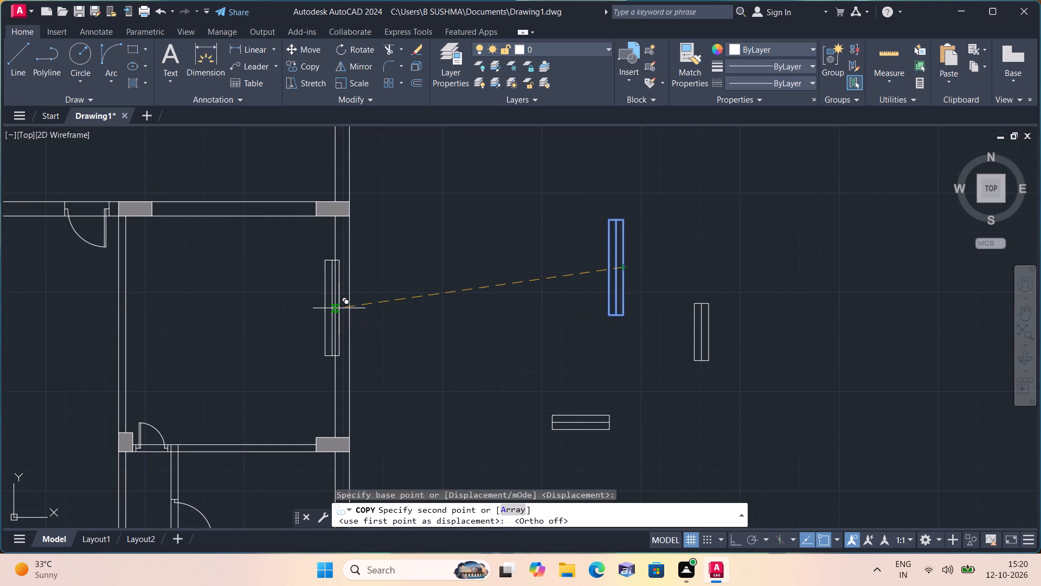
scroll(320, 349, "down", 1)
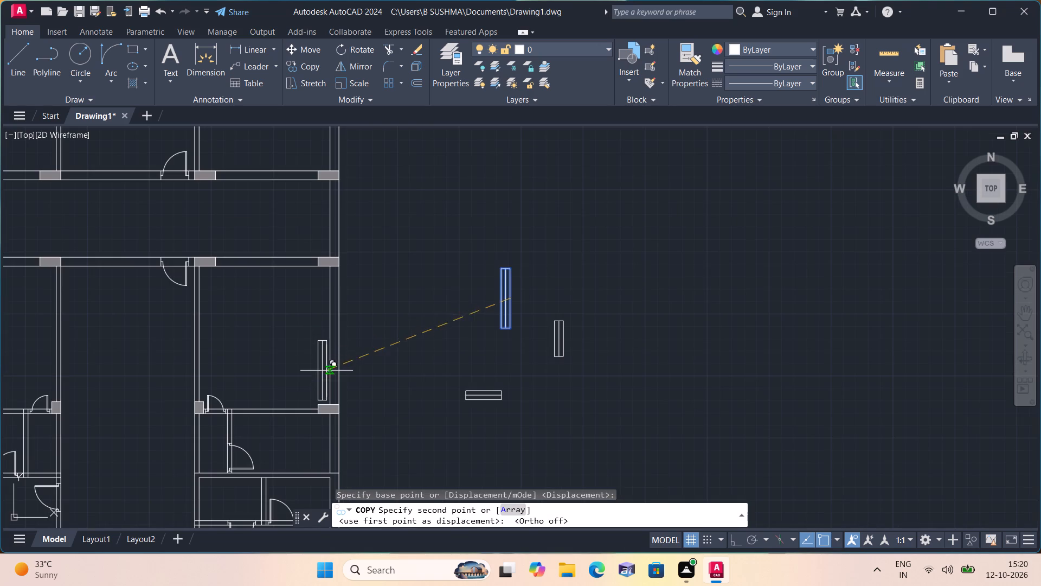
middle_click_drag(174, 228, 446, 344)
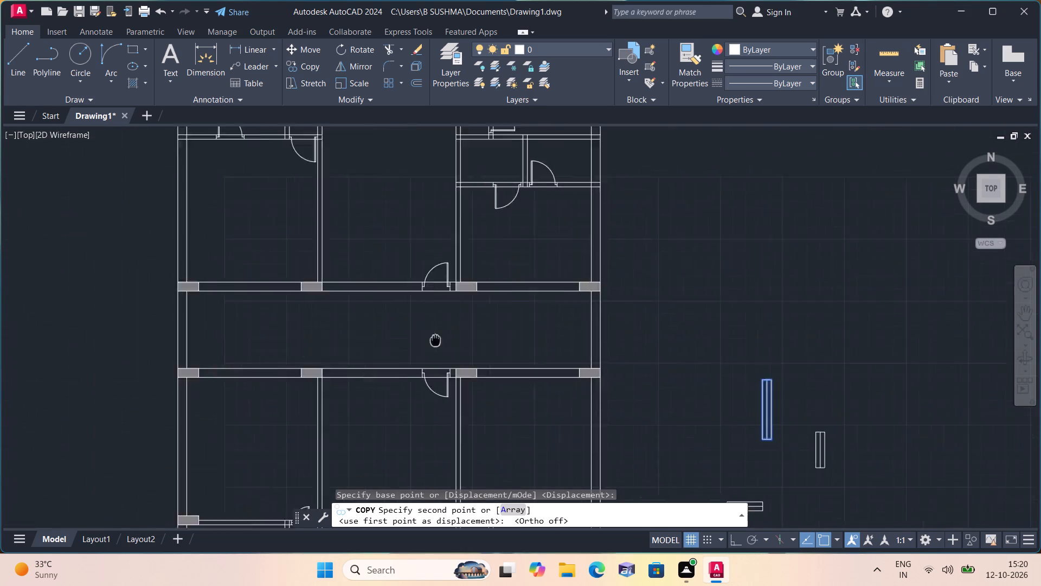
middle_click_drag(446, 344, 517, 381)
middle_click_drag(234, 268, 374, 449)
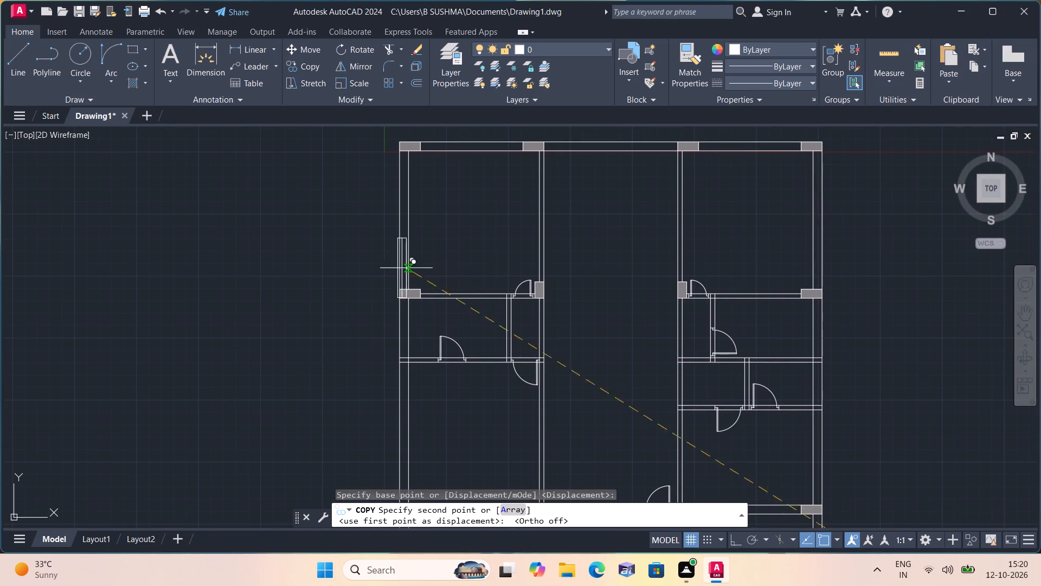
scroll(410, 235, "up", 1)
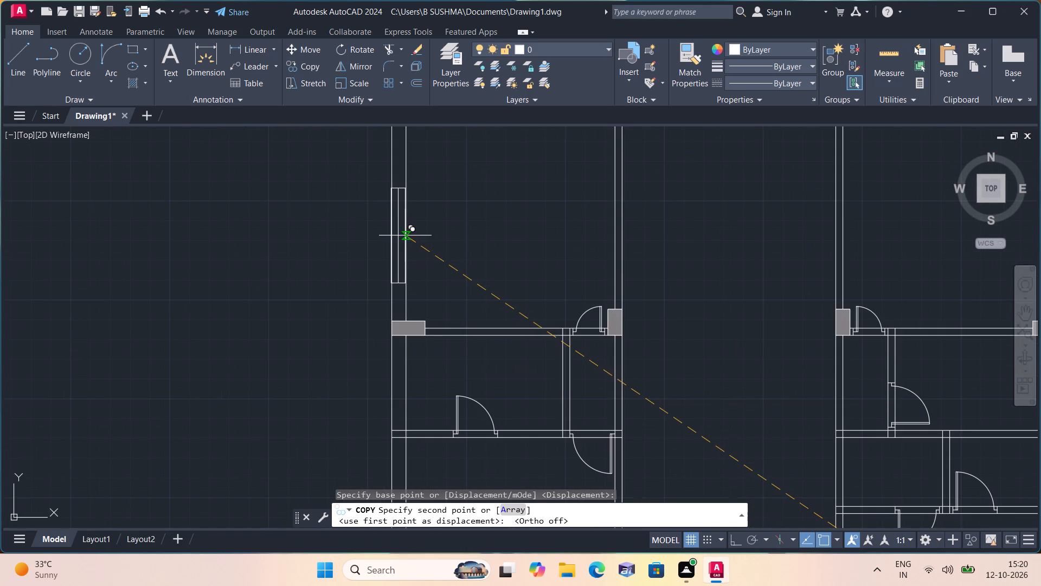
left_click(405, 235)
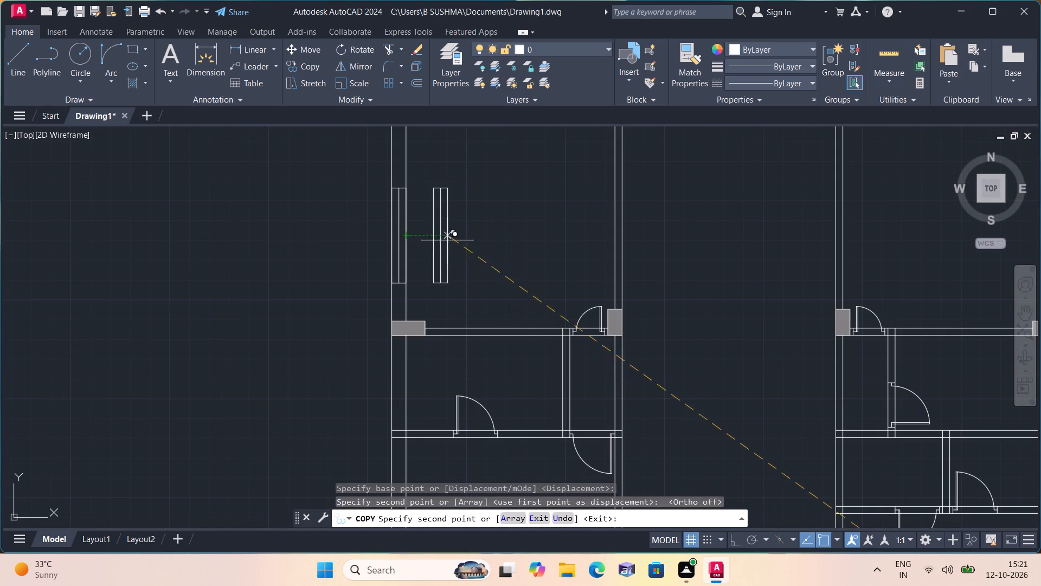
Place another copy of the 5' window in the west outer wall of the room directly north of the cross corridor.
scroll(465, 278, "down", 1)
middle_click_drag(467, 386, 477, 251)
scroll(465, 386, "down", 1)
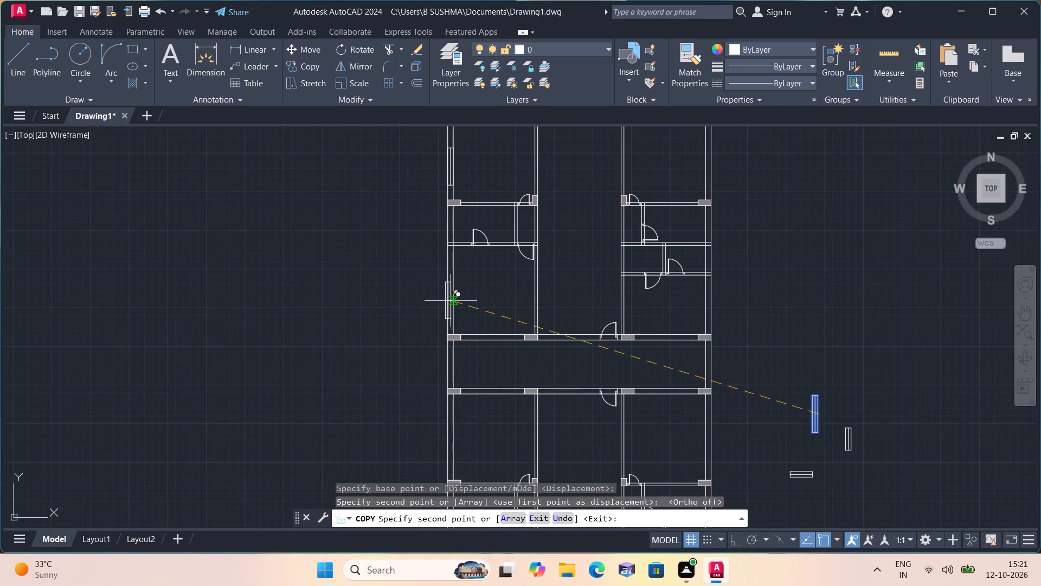
scroll(451, 301, "up", 1)
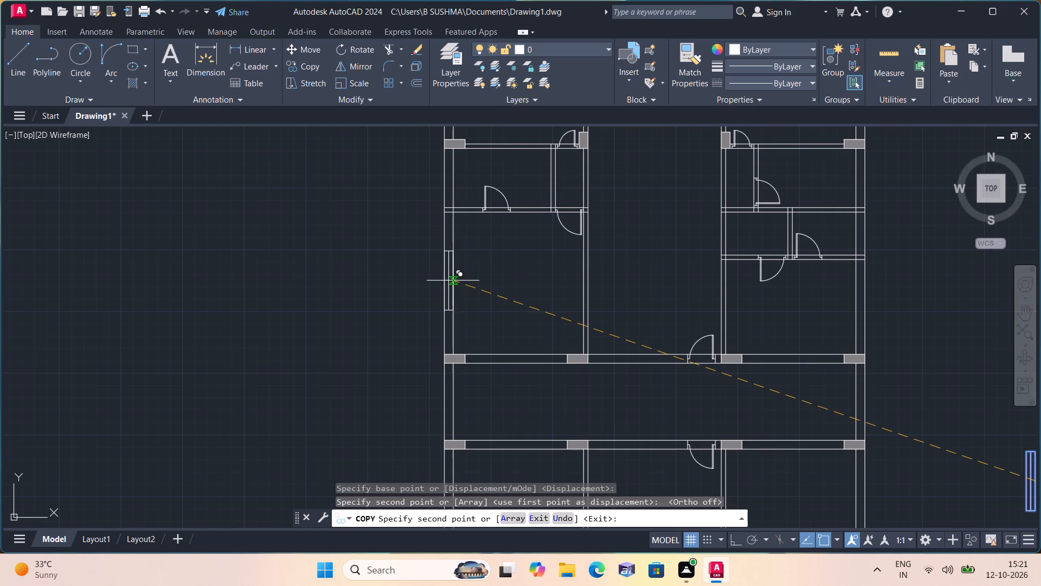
left_click(453, 281)
Place another 5' window copy at the midpoint of the wall closing the west end of the cross corridor.
scroll(453, 281, "down", 1)
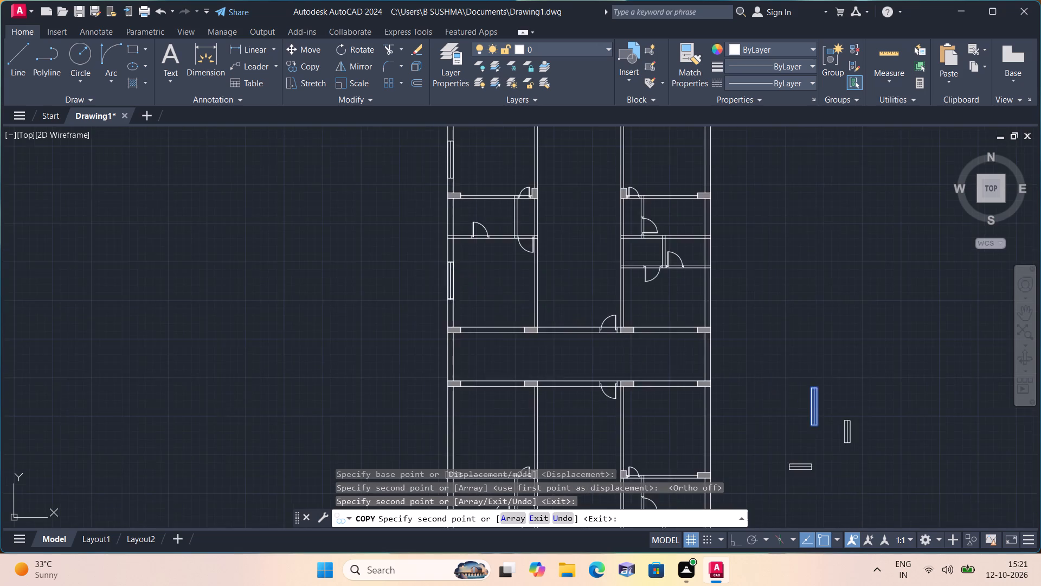
scroll(465, 256, "down", 1)
scroll(462, 330, "up", 3)
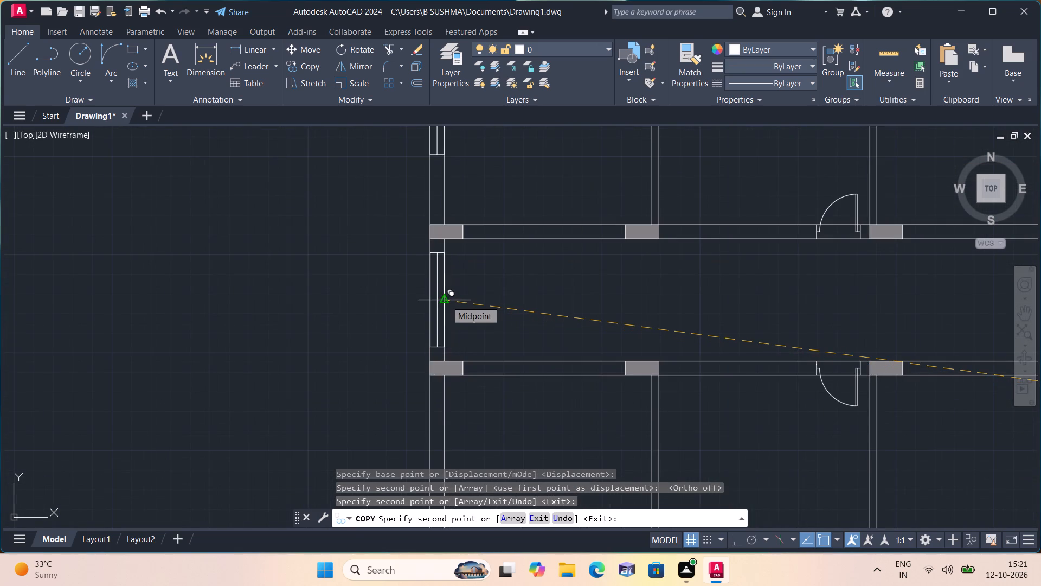
left_click(446, 301)
Place 5' window copies in the west outer wall of the room directly south of the corridor and of the southwest corner room.
scroll(448, 275, "down", 1)
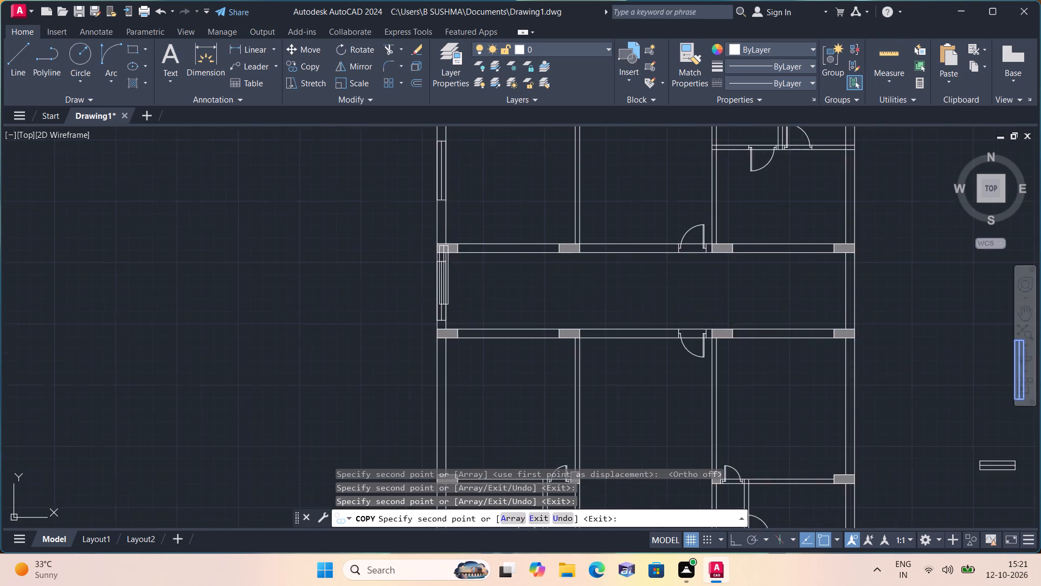
scroll(447, 275, "down", 1)
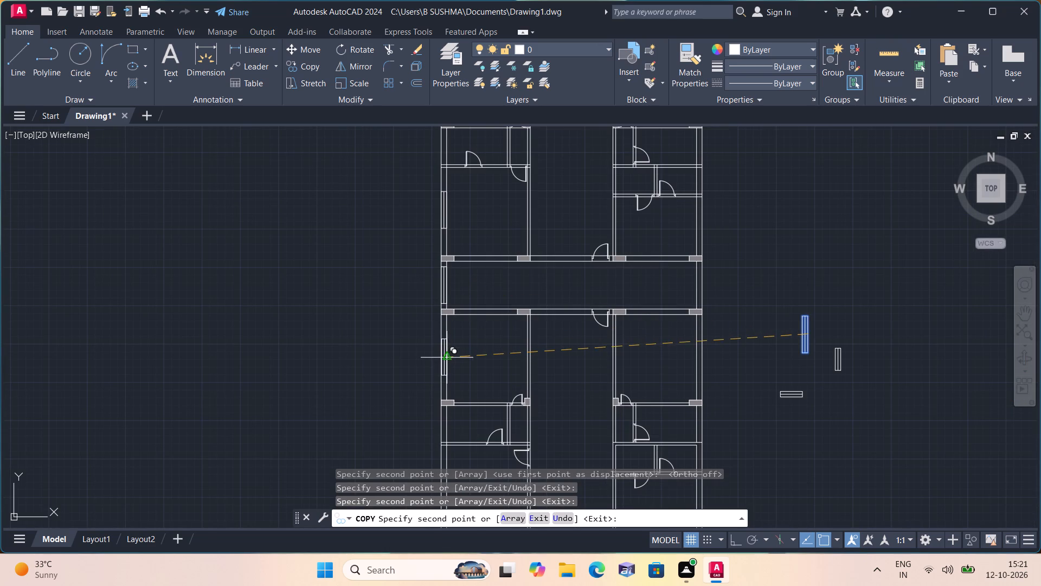
left_click(446, 355)
middle_click_drag(487, 359, 454, 234)
scroll(455, 231, "down", 1)
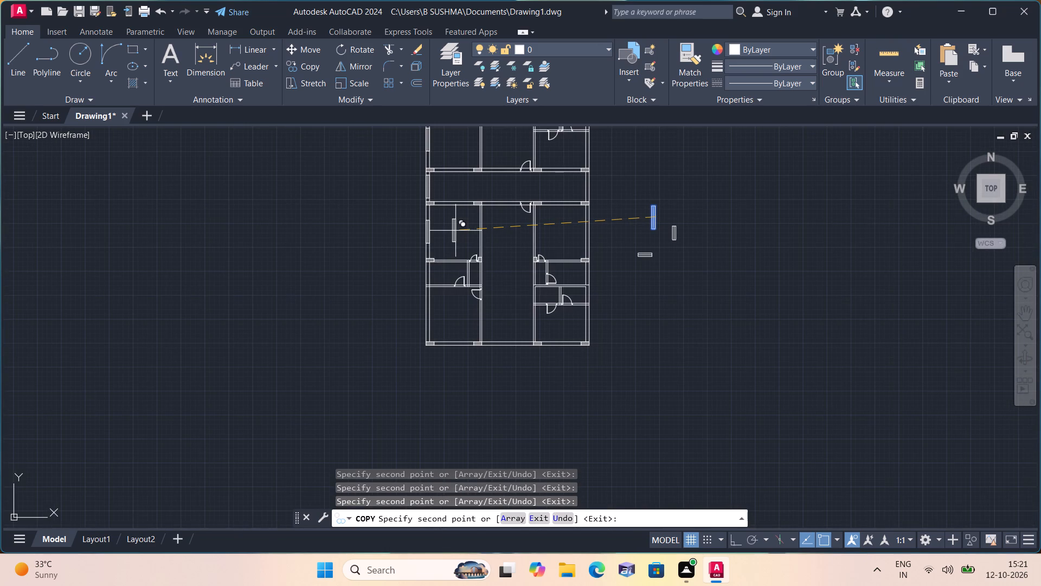
scroll(423, 301, "up", 3)
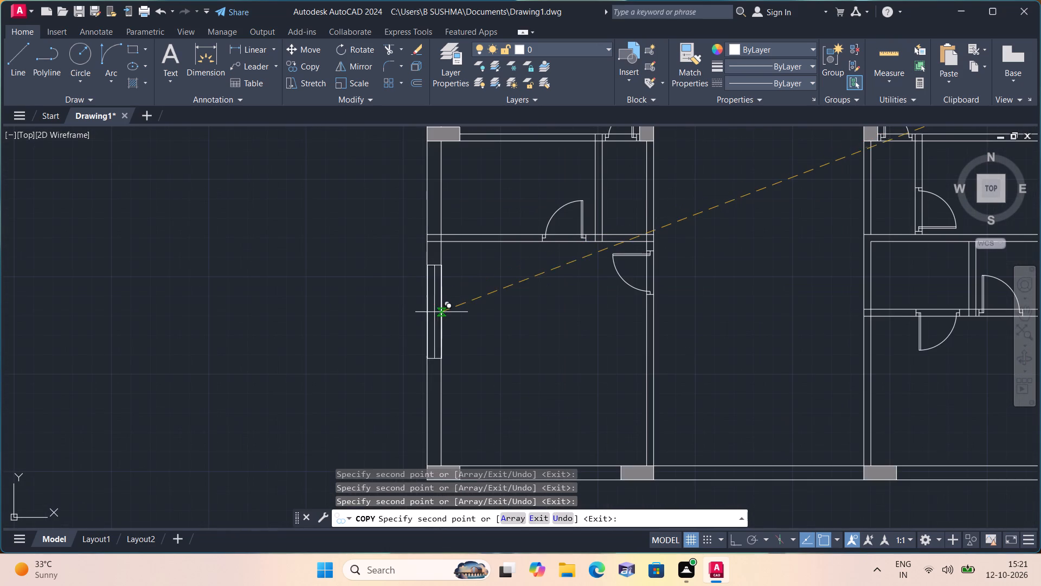
left_click(441, 310)
Place another copy of the 5' window in the east outer wall of the plan's northeast corner room.
scroll(441, 310, "down", 1)
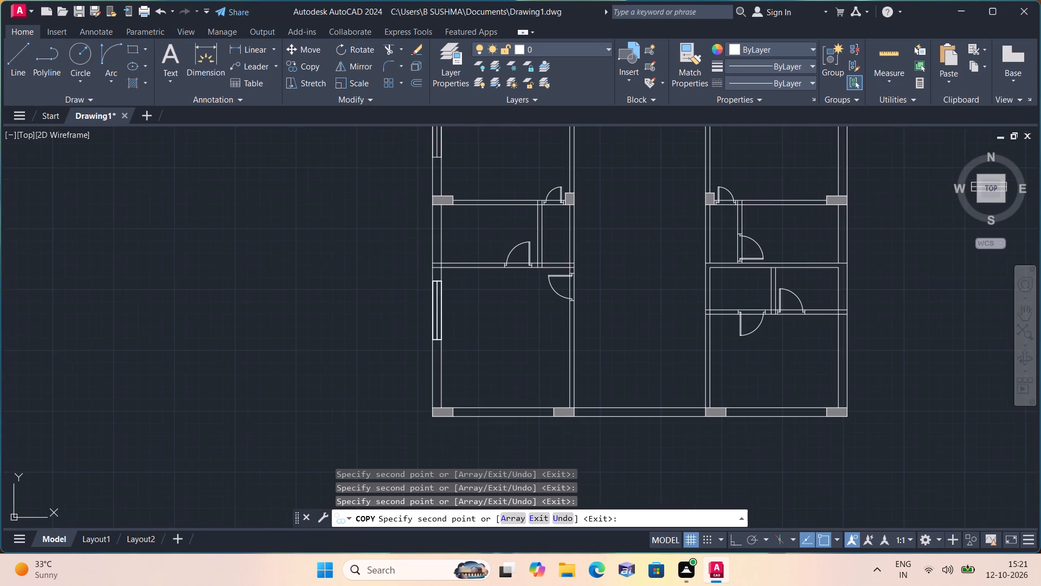
scroll(436, 319, "down", 2)
scroll(442, 368, "down", 1)
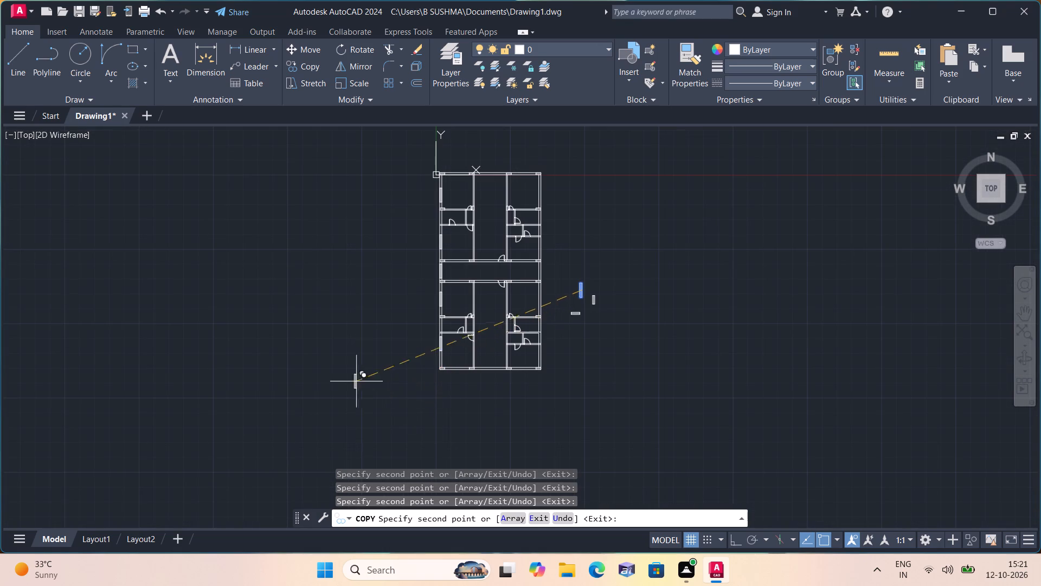
middle_click_drag(305, 416, 298, 442)
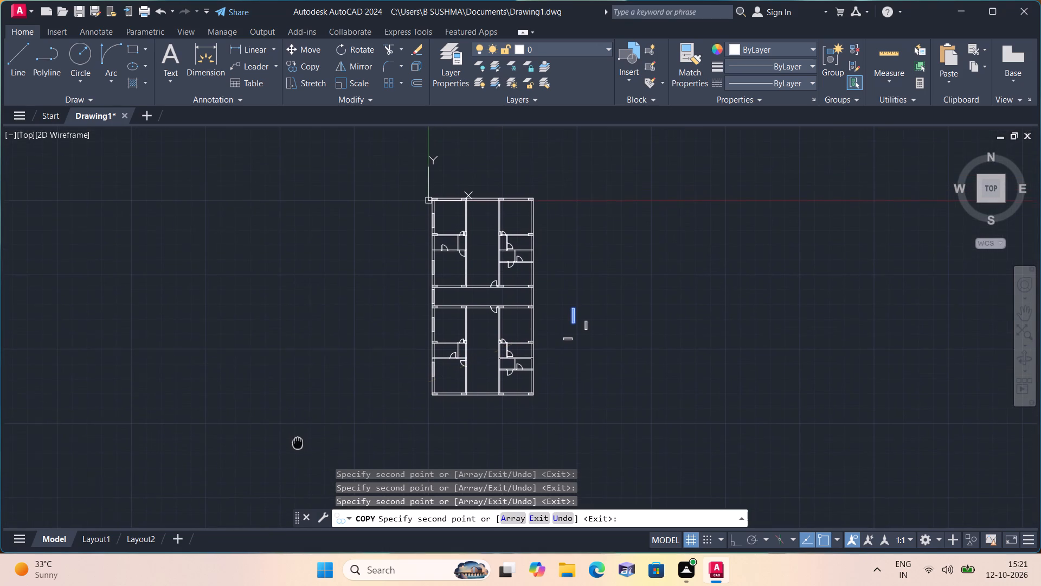
middle_click_drag(298, 442, 298, 443)
scroll(529, 216, "up", 2)
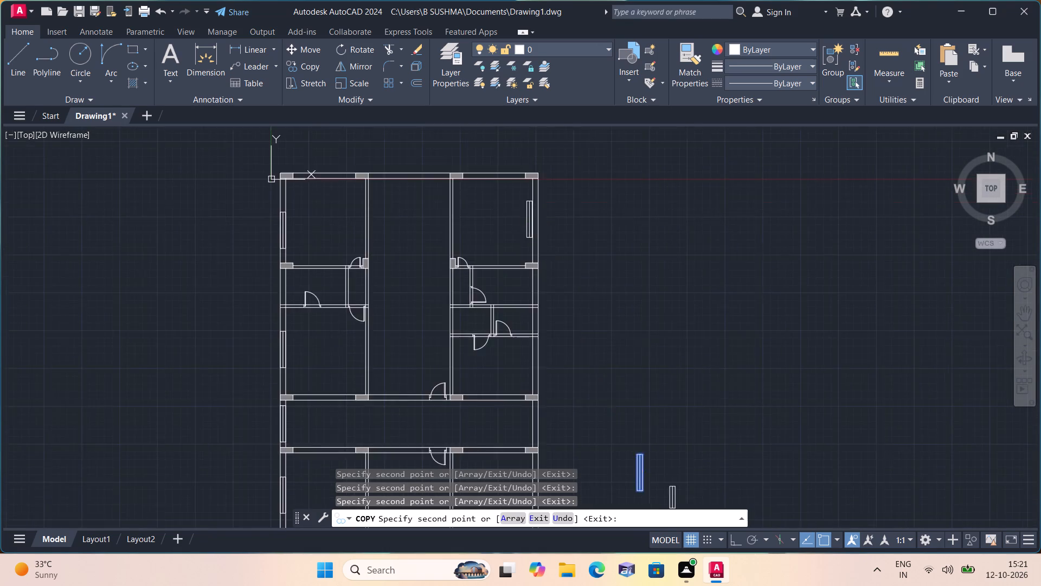
scroll(529, 216, "up", 1)
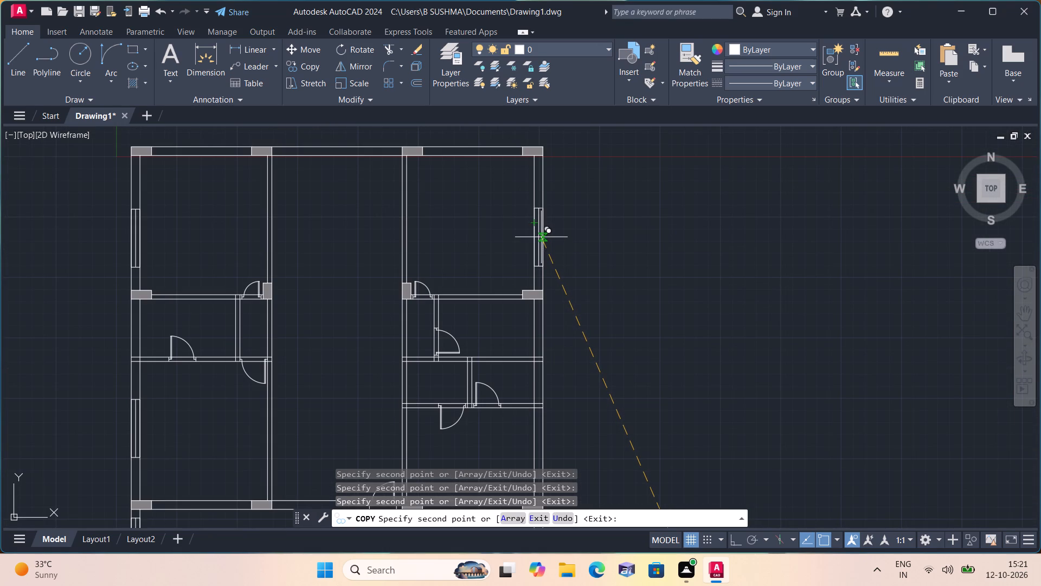
left_click(543, 239)
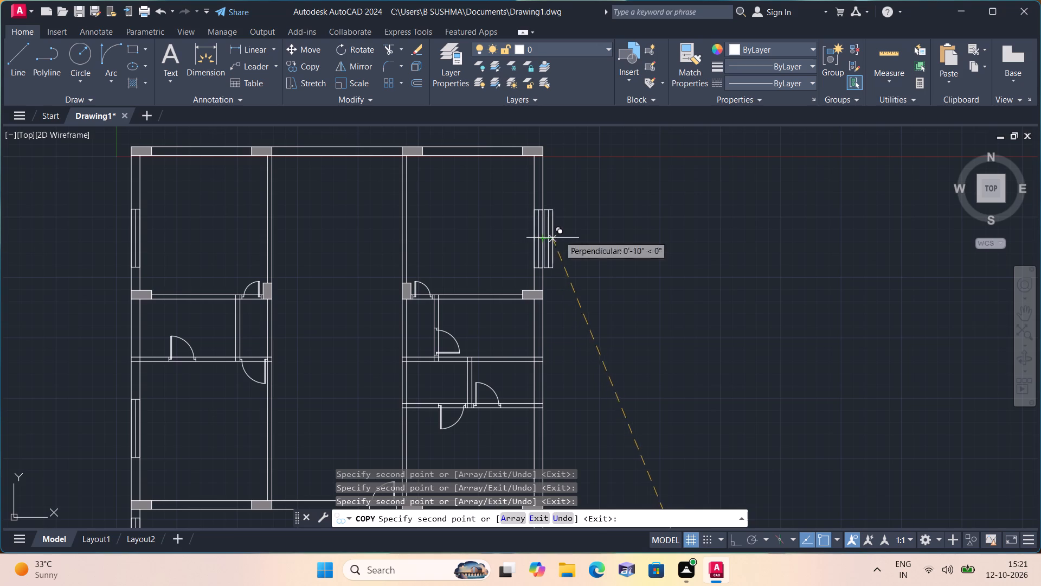
Place a last 5' window copy in the east outer wall of the room directly south of the corridor and end the copying.
scroll(564, 238, "down", 1)
middle_click_drag(683, 340, 645, 222)
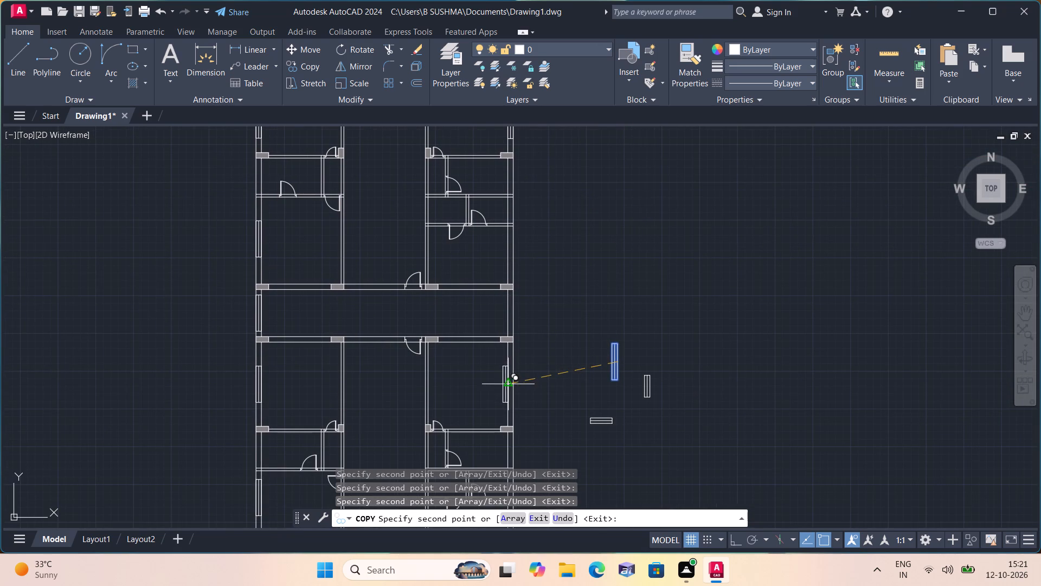
scroll(514, 383, "up", 2)
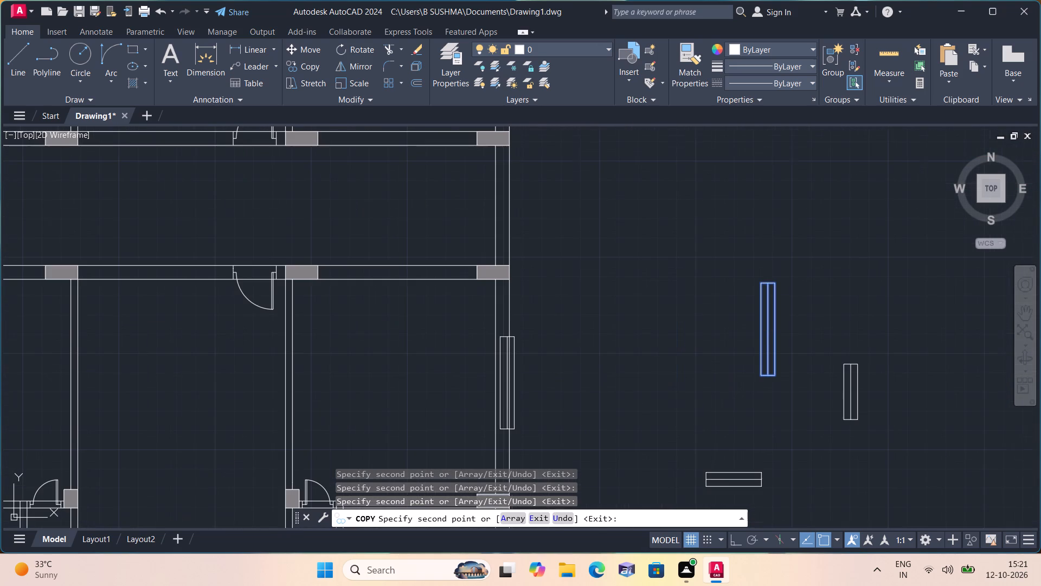
left_click(509, 381)
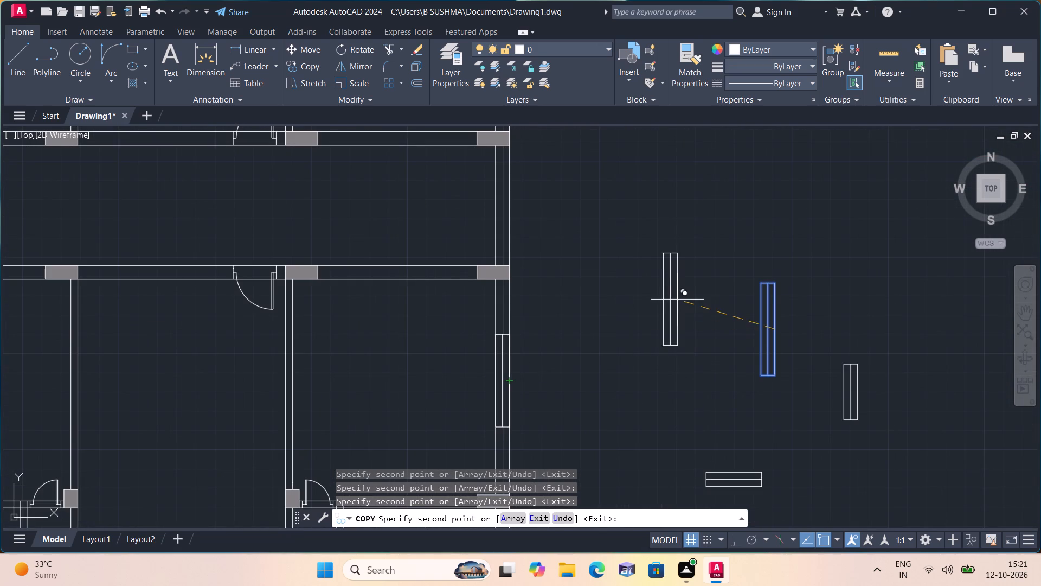
scroll(678, 300, "down", 2)
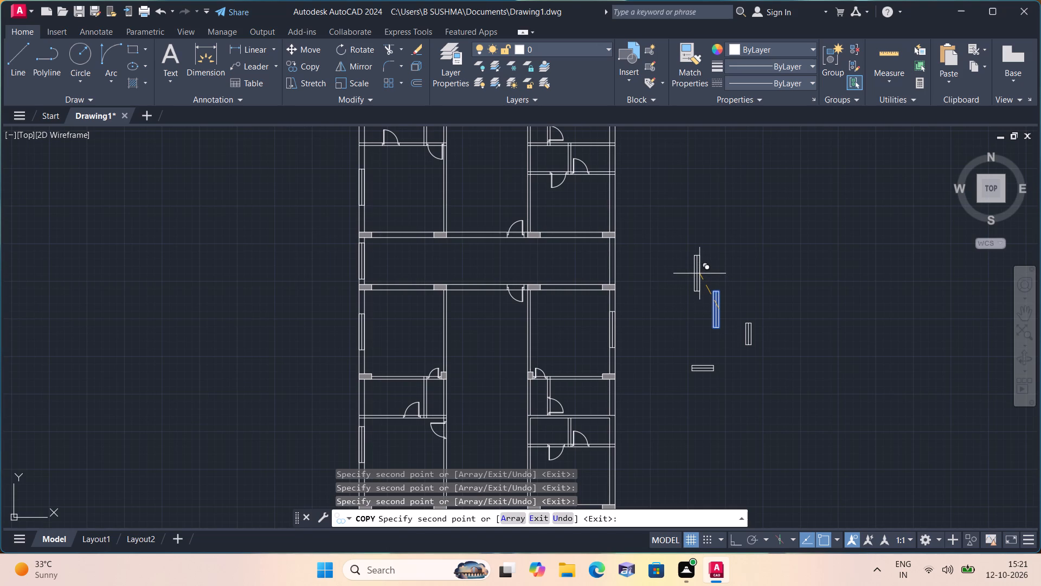
key("Escape")
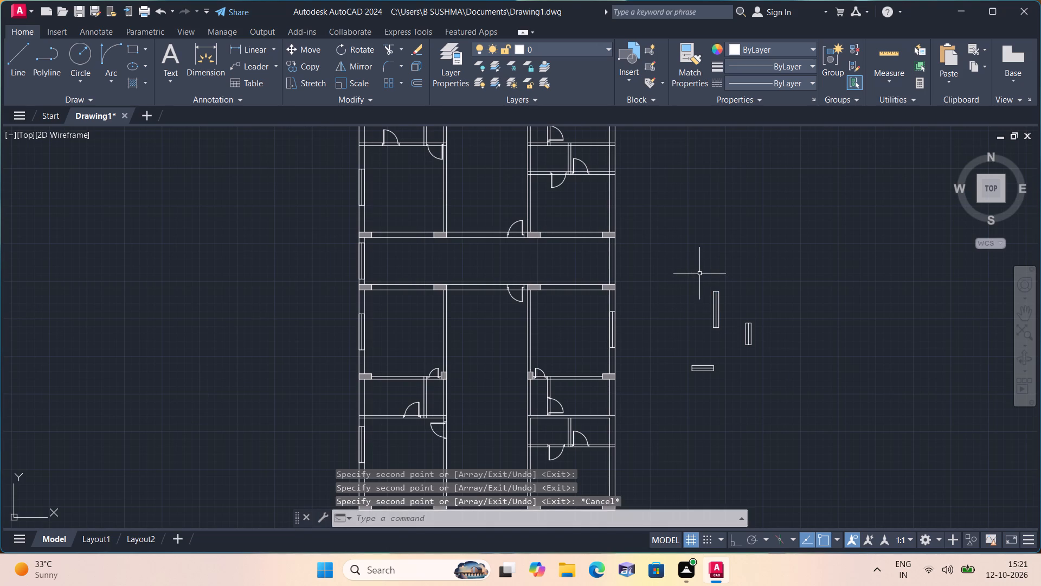
Copy the upright 3' window from its side midpoint into the east outer wall of the small enclosed room in the southeast block.
scroll(740, 316, "up", 2)
left_click_drag(726, 322, 738, 340)
left_click(820, 423)
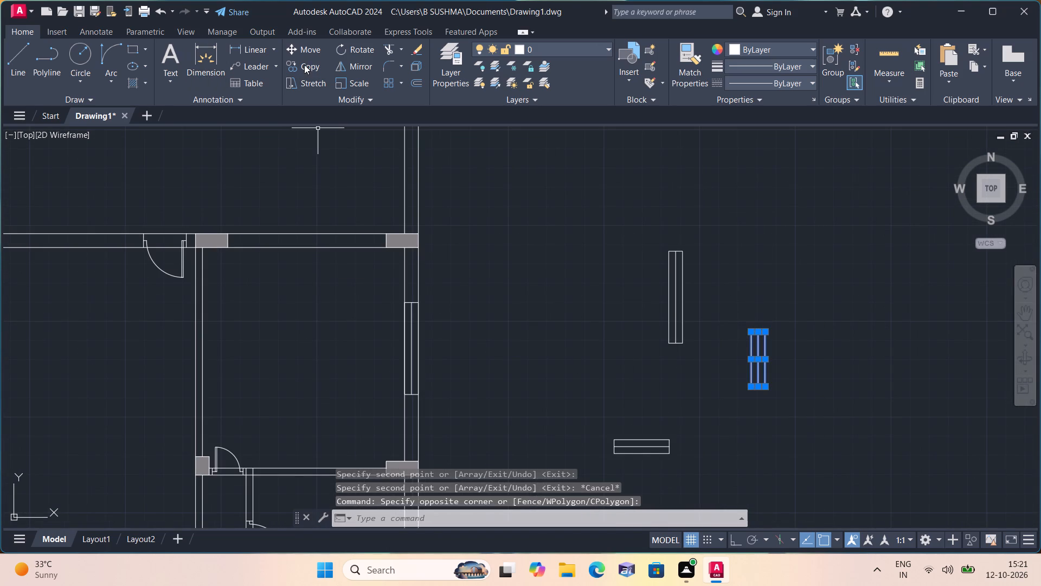
left_click(304, 65)
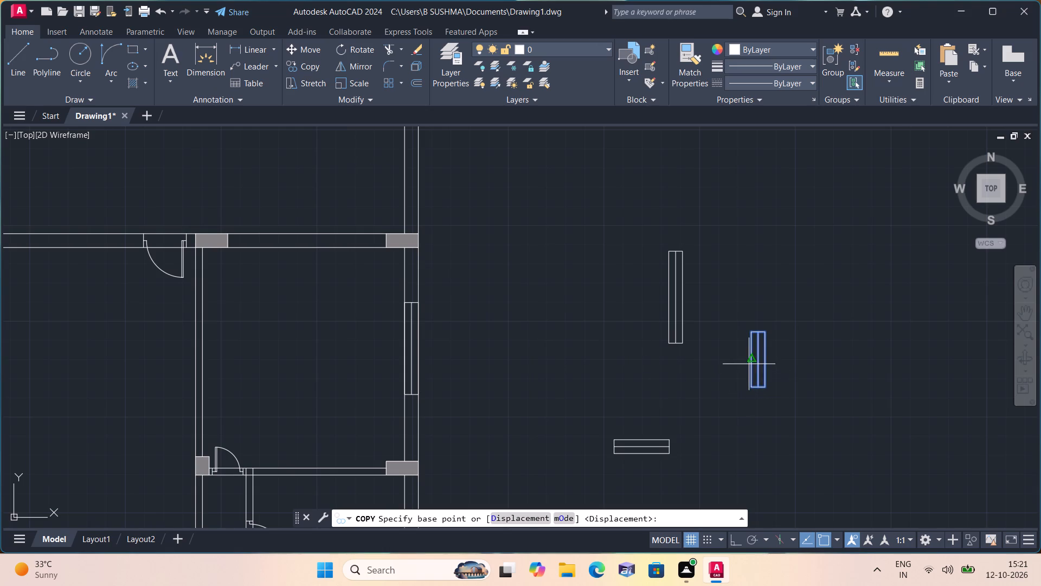
left_click(749, 361)
middle_click_drag(450, 394, 443, 389)
scroll(450, 394, "down", 1)
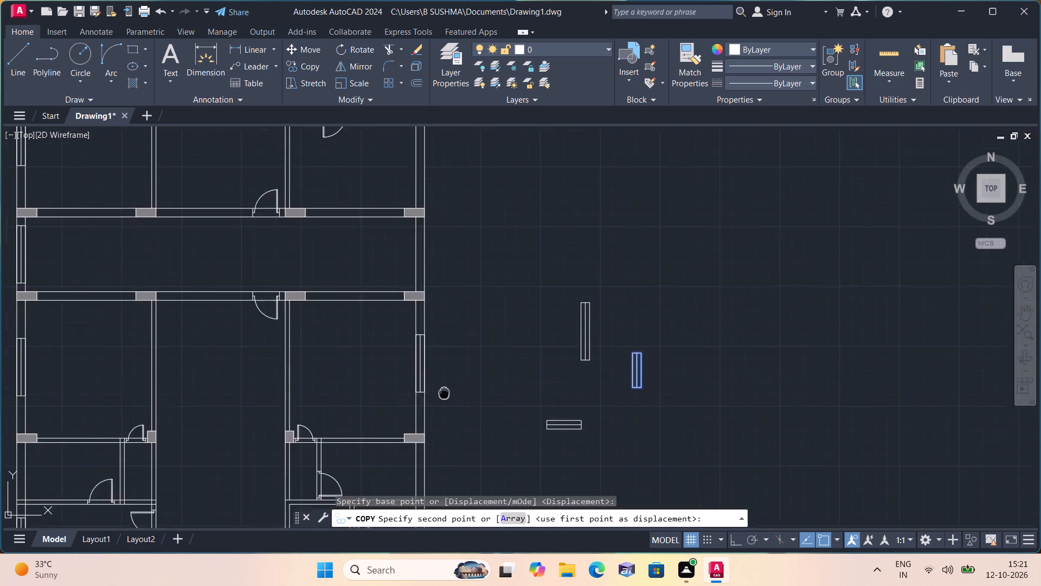
middle_click_drag(443, 389, 479, 246)
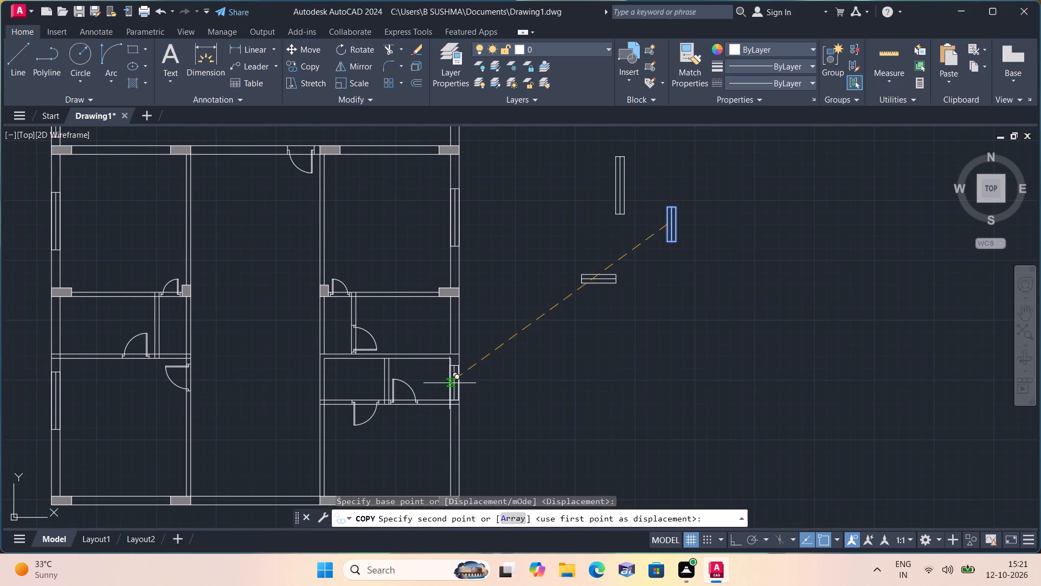
scroll(449, 383, "up", 2)
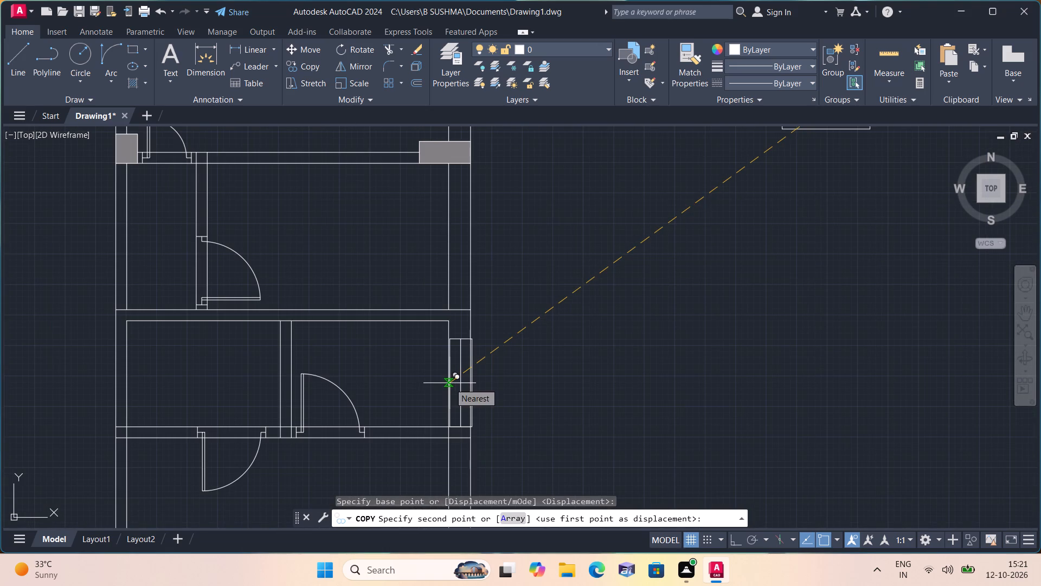
scroll(449, 381, "up", 1)
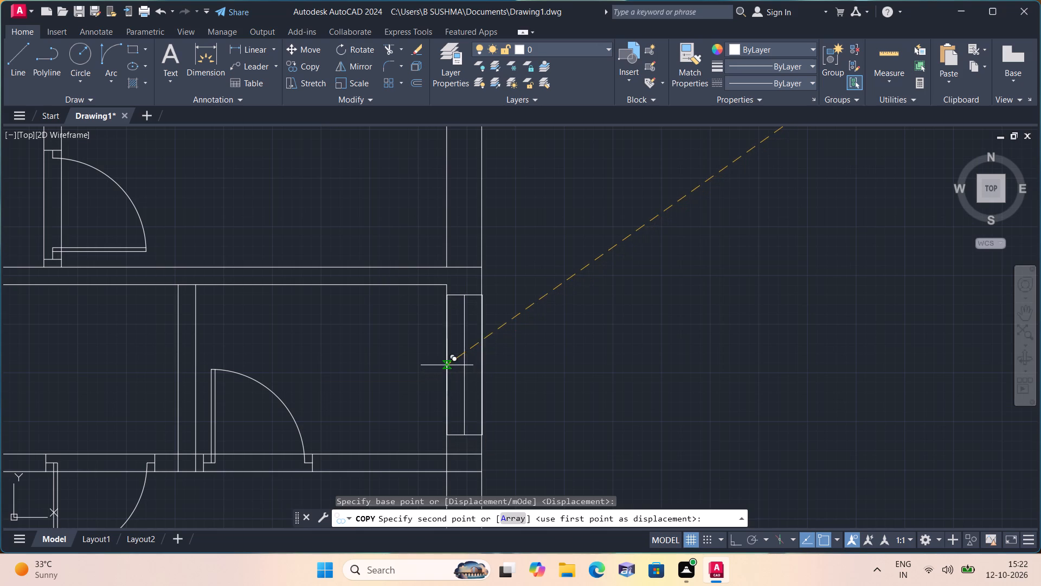
left_click(446, 363)
Place another 3' window copy in the east outer wall of the matching small room north of the corridor and end the copying.
scroll(447, 361, "down", 3)
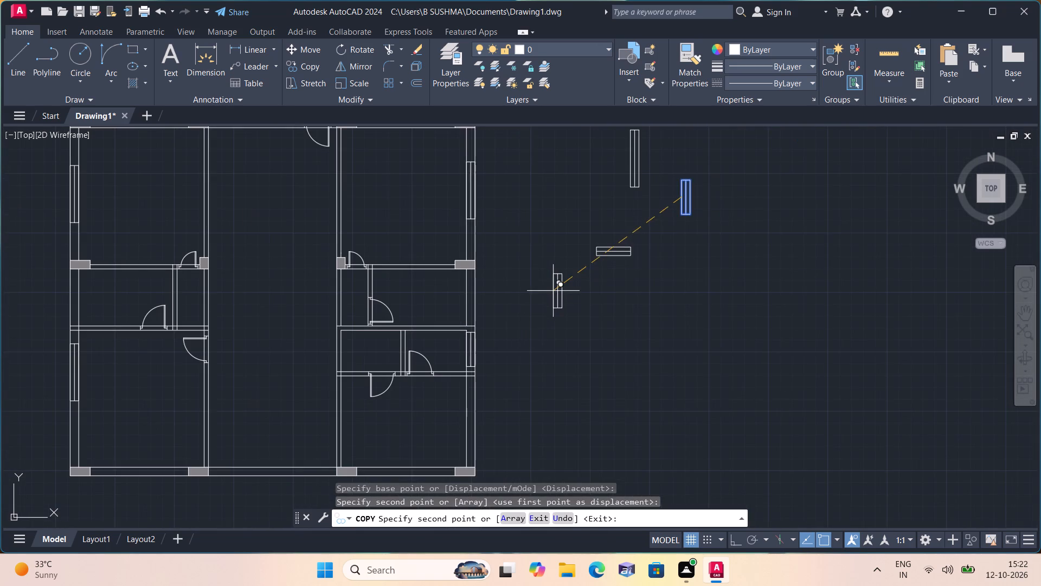
scroll(553, 291, "down", 1)
middle_click_drag(507, 286, 563, 419)
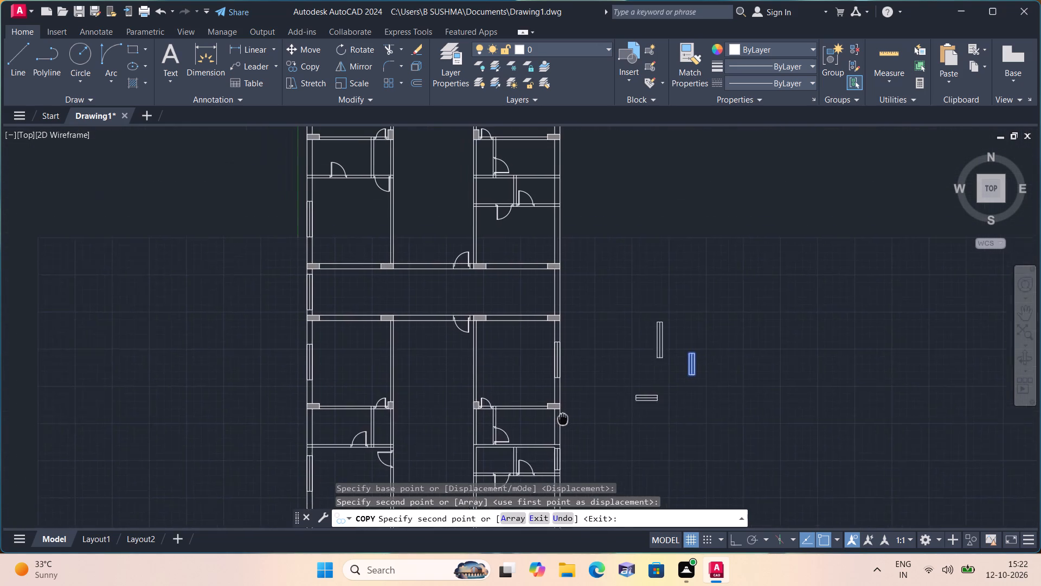
middle_click_drag(563, 419, 573, 440)
scroll(559, 207, "up", 3)
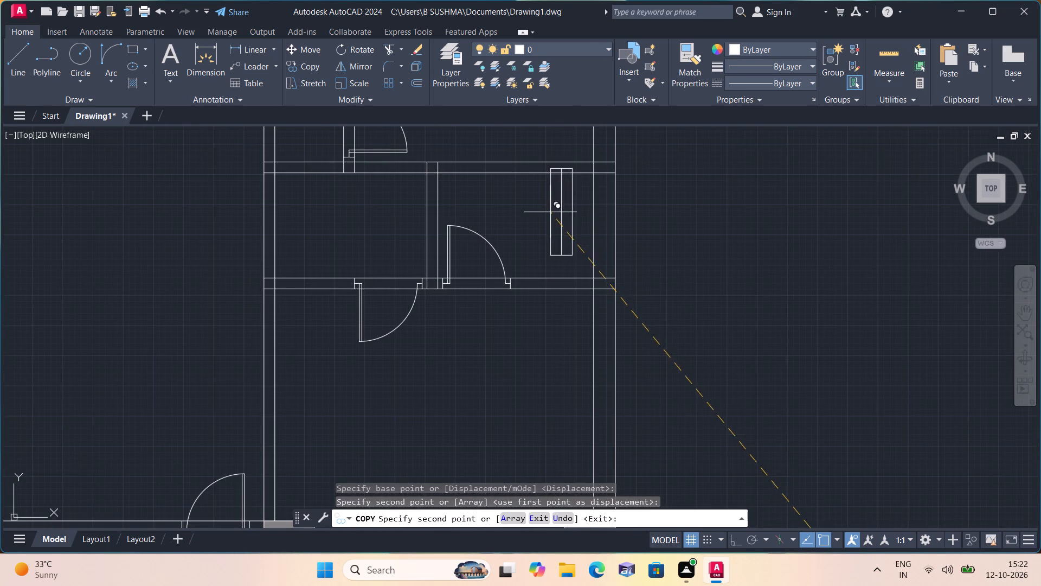
left_click(593, 224)
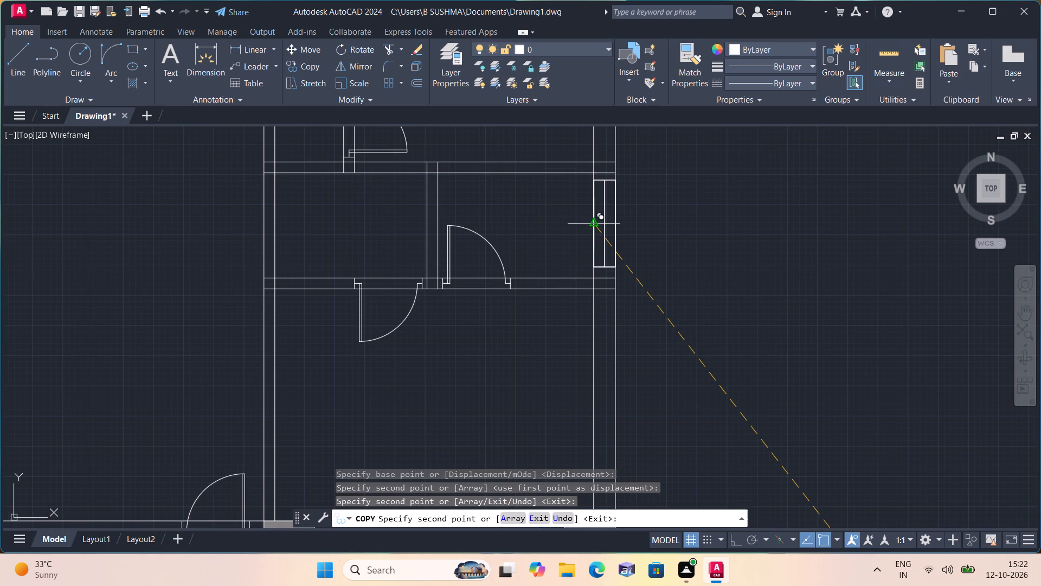
scroll(499, 245, "down", 1)
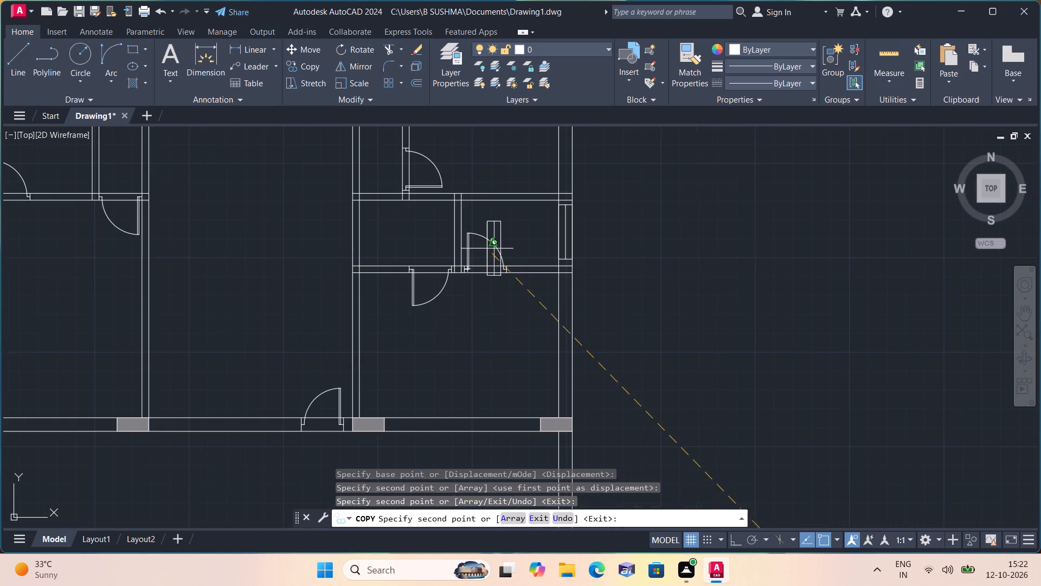
scroll(479, 254, "down", 1)
scroll(645, 282, "down", 2)
middle_click_drag(658, 297, 648, 243)
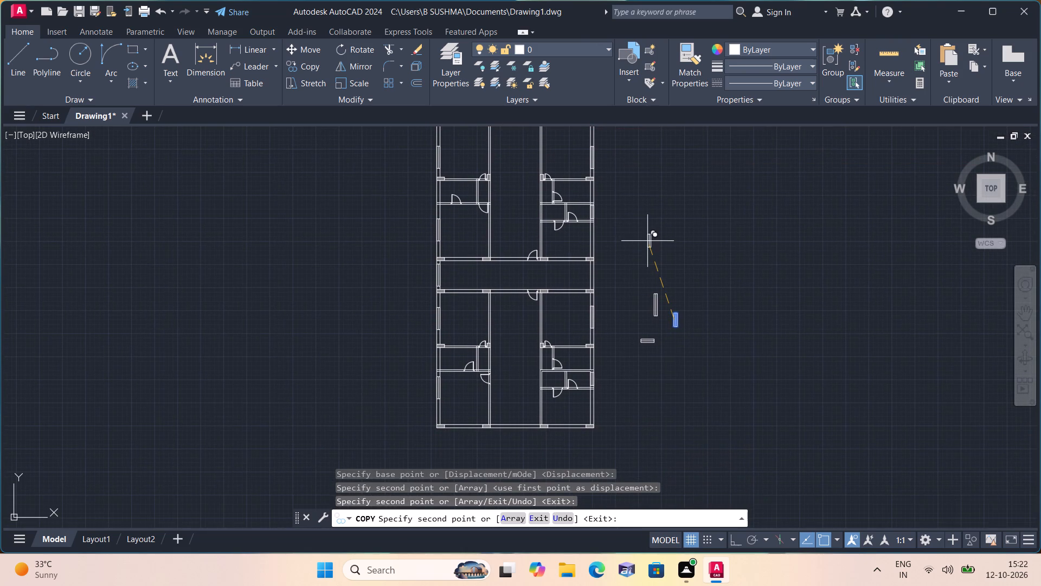
key("space")
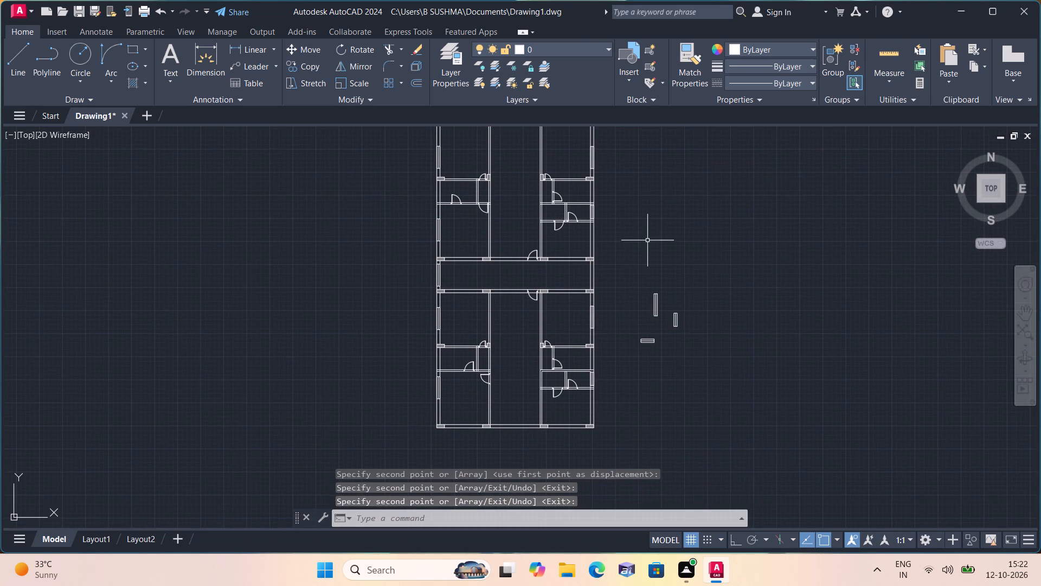
With ortho on, rotate the loose 5' window 90° about its centre so it lies horizontally.
left_click(736, 540)
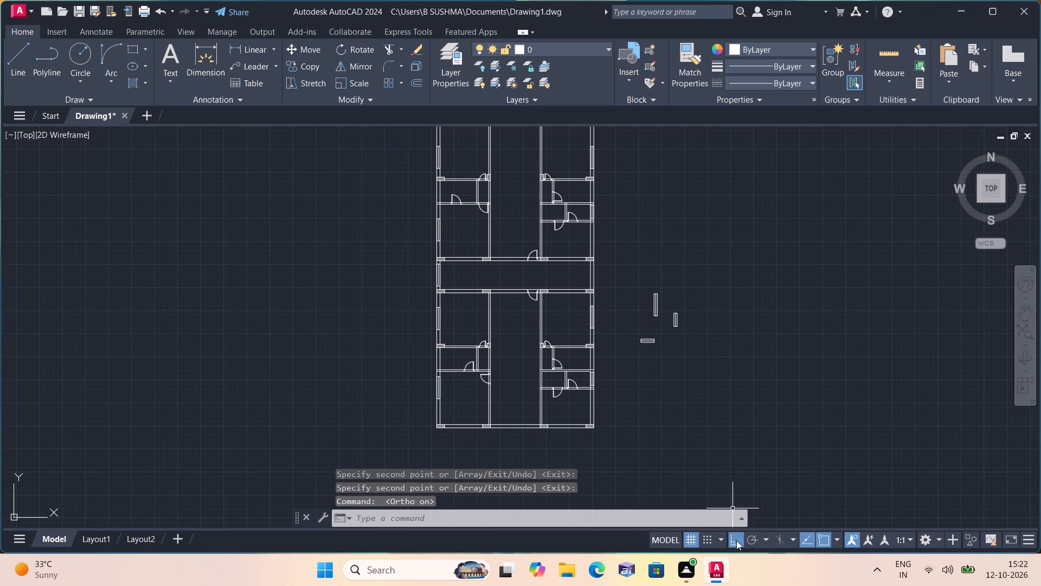
scroll(689, 322, "up", 3)
left_click(570, 295)
left_click(508, 186)
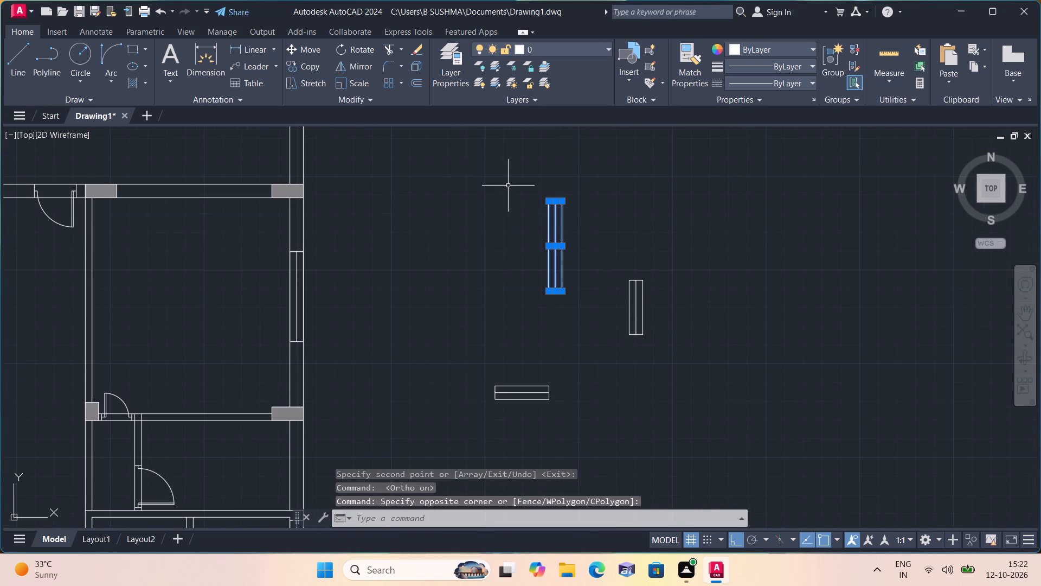
left_click(357, 43)
left_click(554, 249)
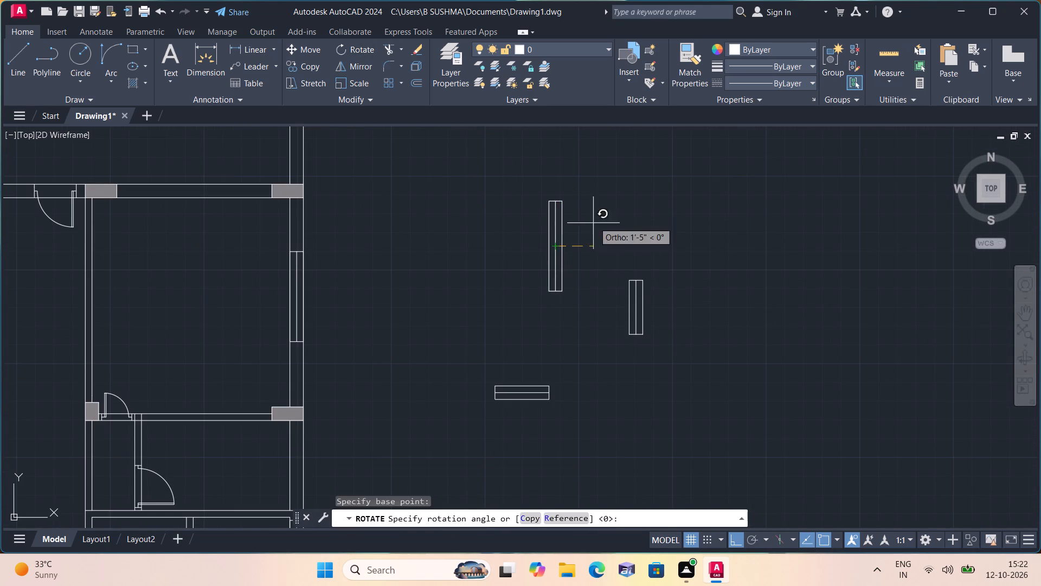
left_click(569, 161)
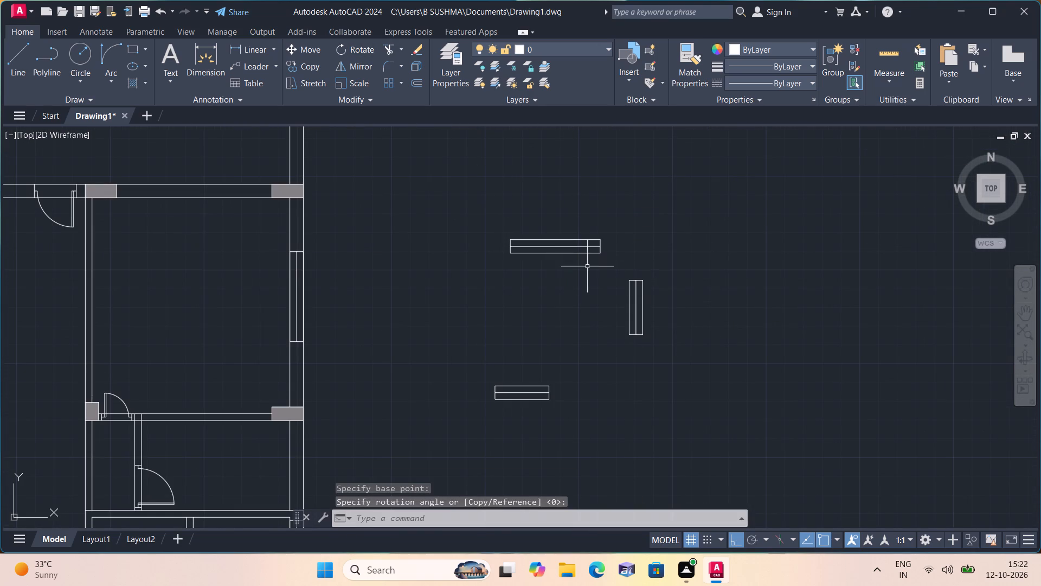
Draw a line across the upright 3' window 2' below its top edge, and erase the 2' guide line along its side.
type("l")
key("space")
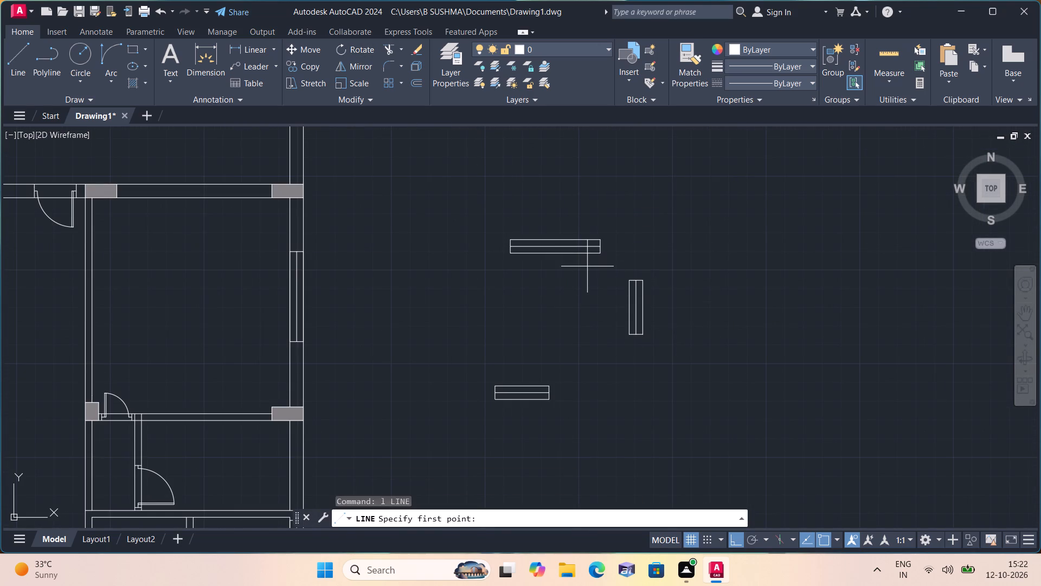
scroll(628, 306, "up", 2)
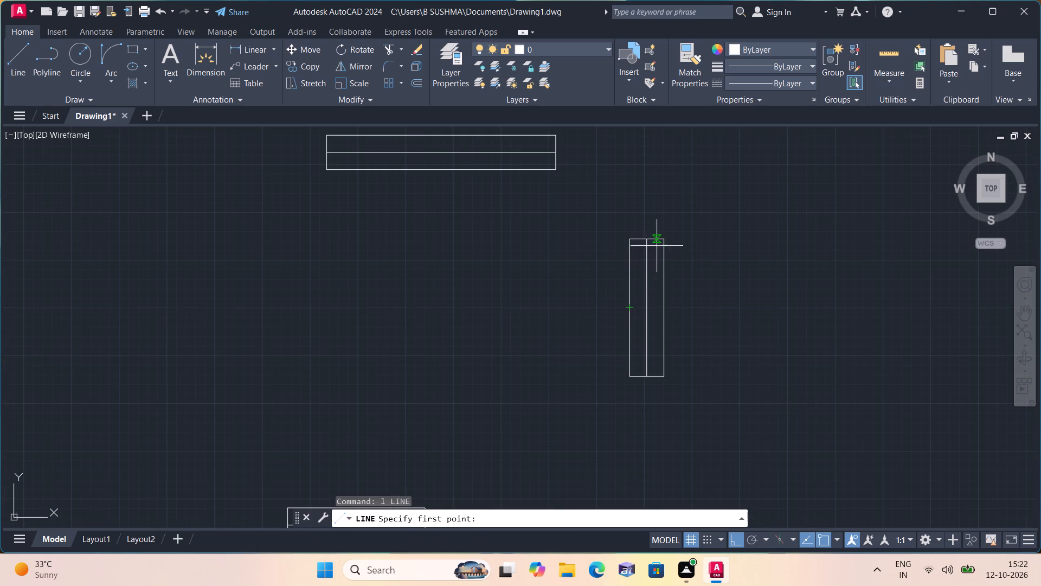
left_click(661, 243)
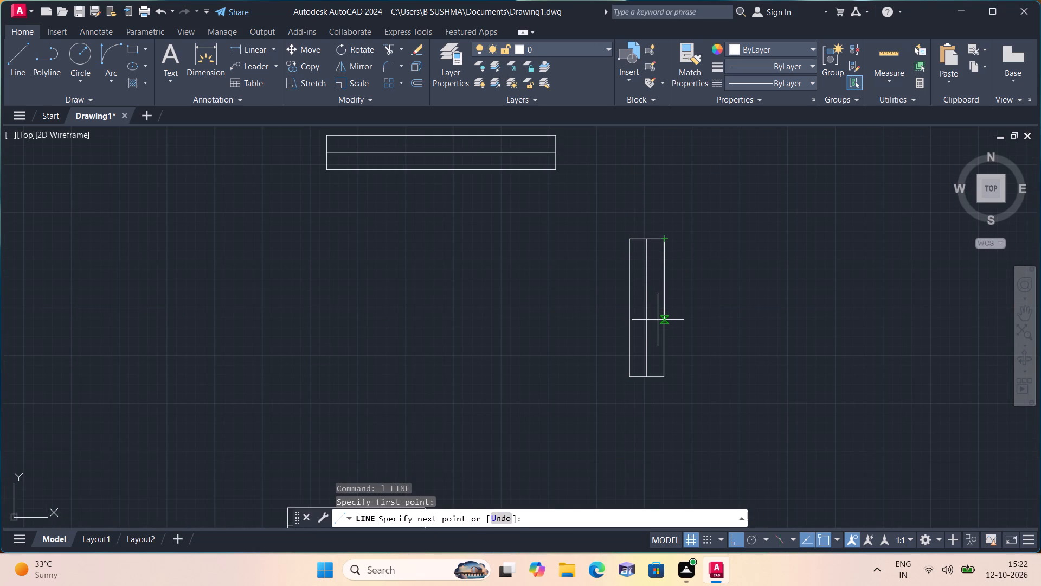
type("2'")
key("space")
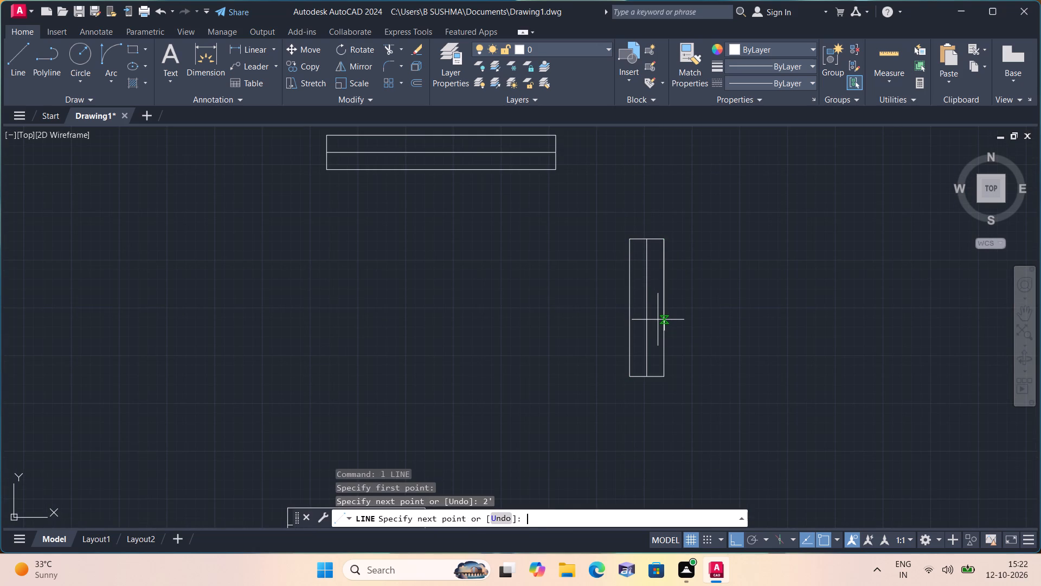
left_click(627, 328)
key("space")
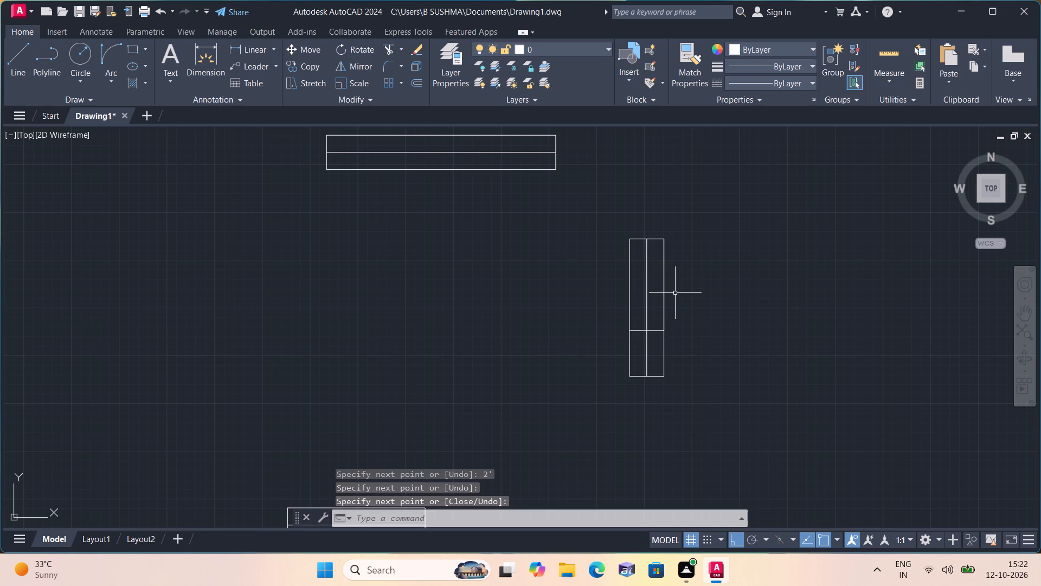
left_click(665, 285)
key("Delete")
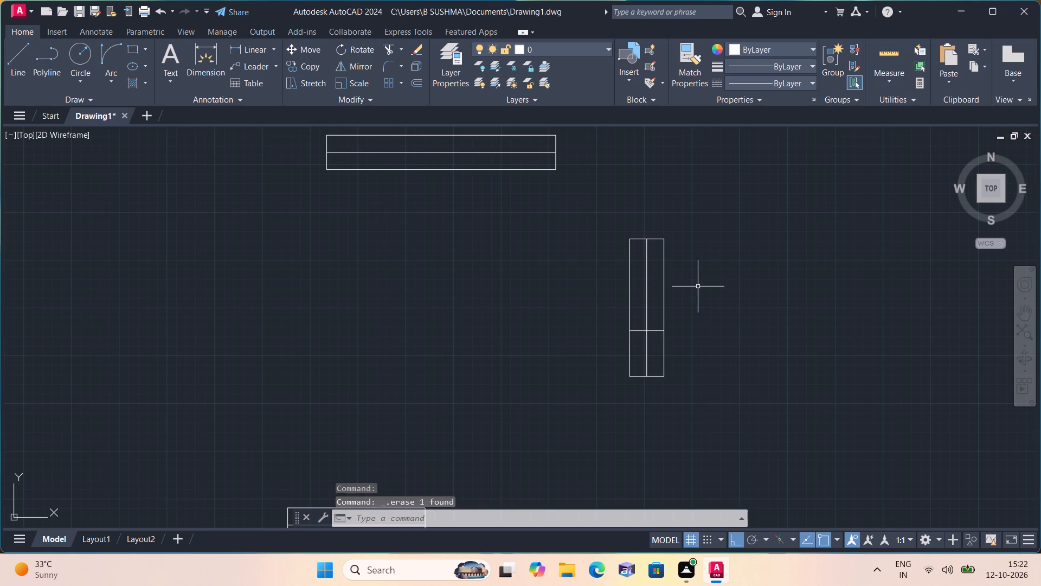
Trim away the part of the upright window below the cross line, including its old bottom edge, leaving a 2' window.
type("trim")
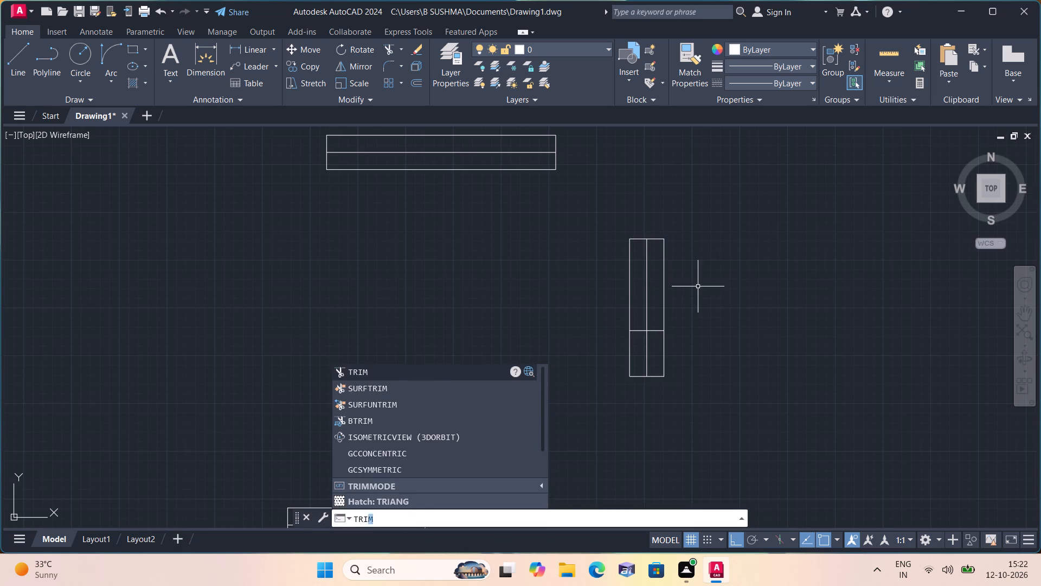
key("space")
left_click_drag(571, 362, 747, 362)
left_click(645, 377)
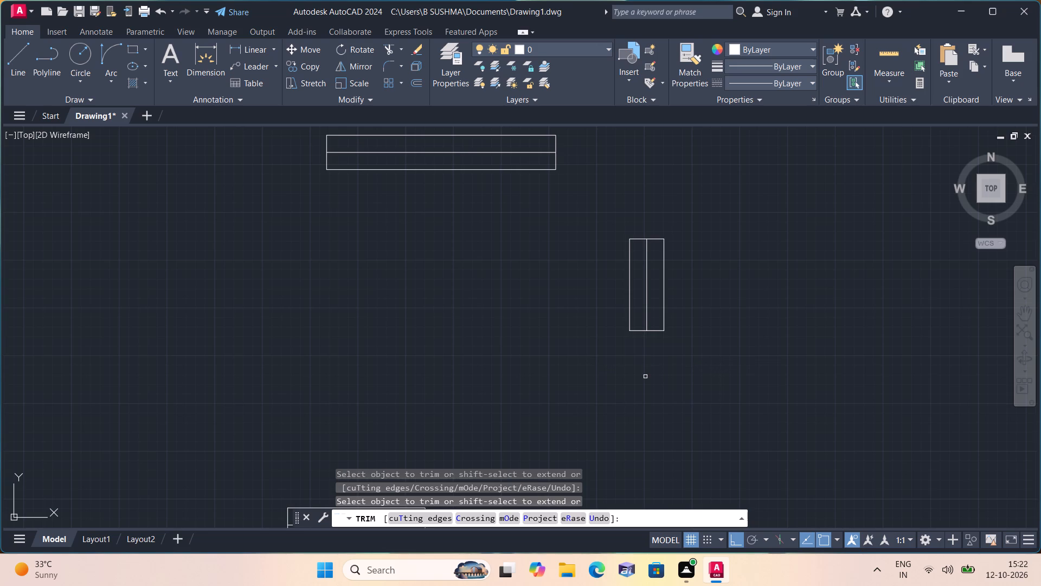
key("space")
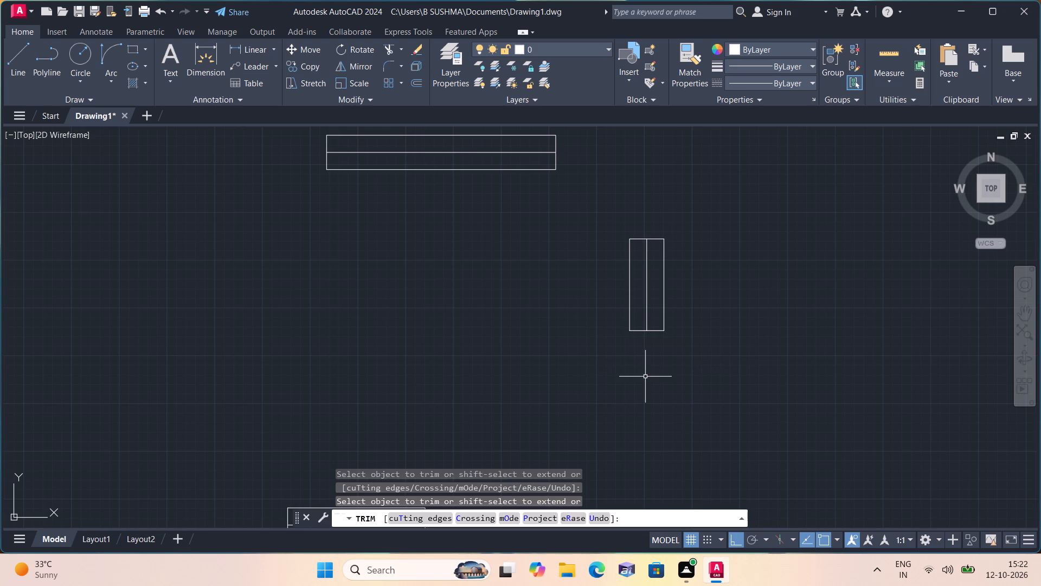
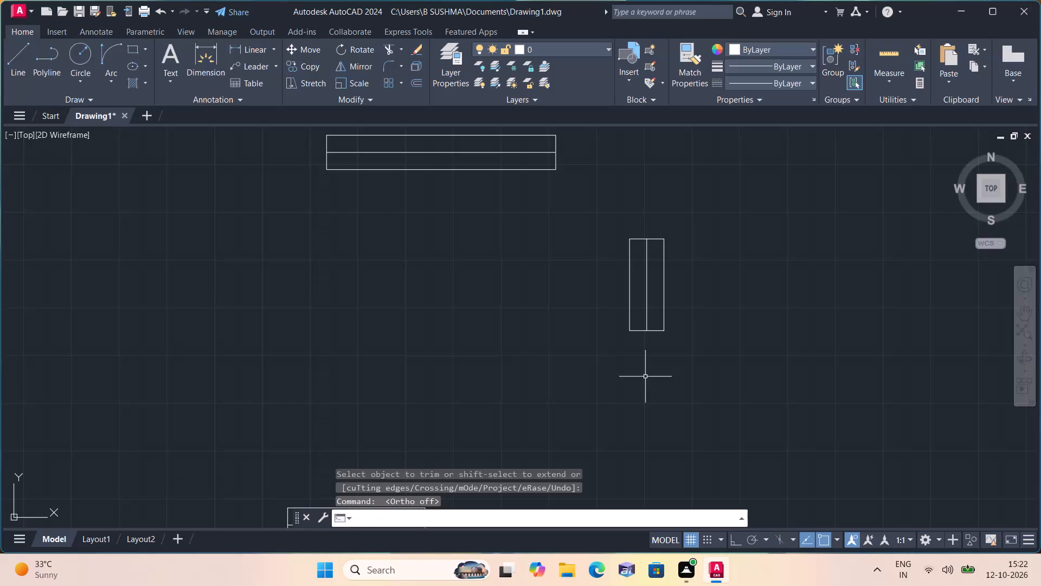
Copy the 2' window from its west-edge midpoint into the east outer wall south of the corridor, in the small room above the 3' window's room.
left_click_drag(593, 214, 679, 311)
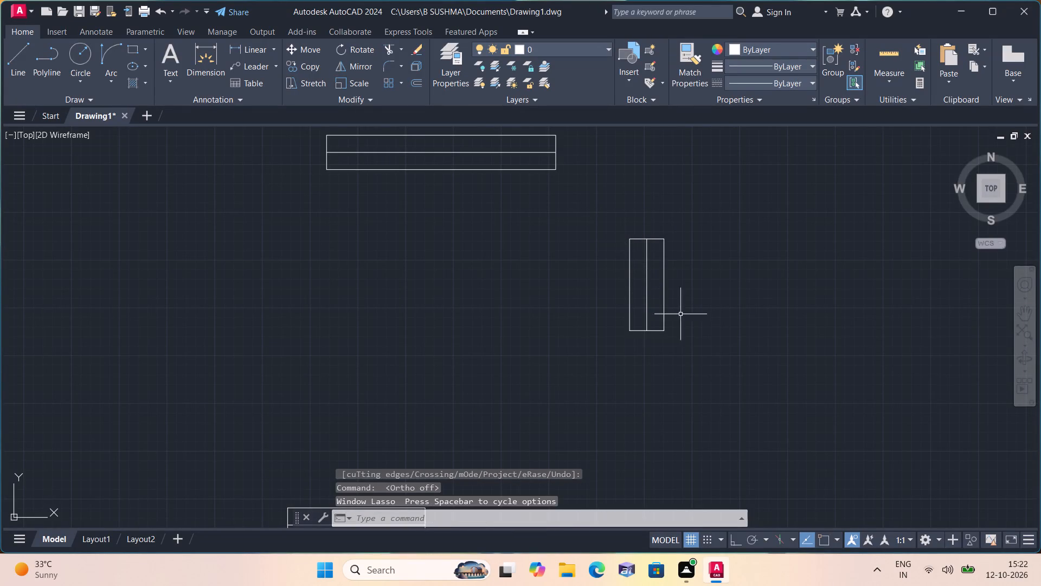
left_click_drag(704, 358, 680, 327)
left_click(596, 211)
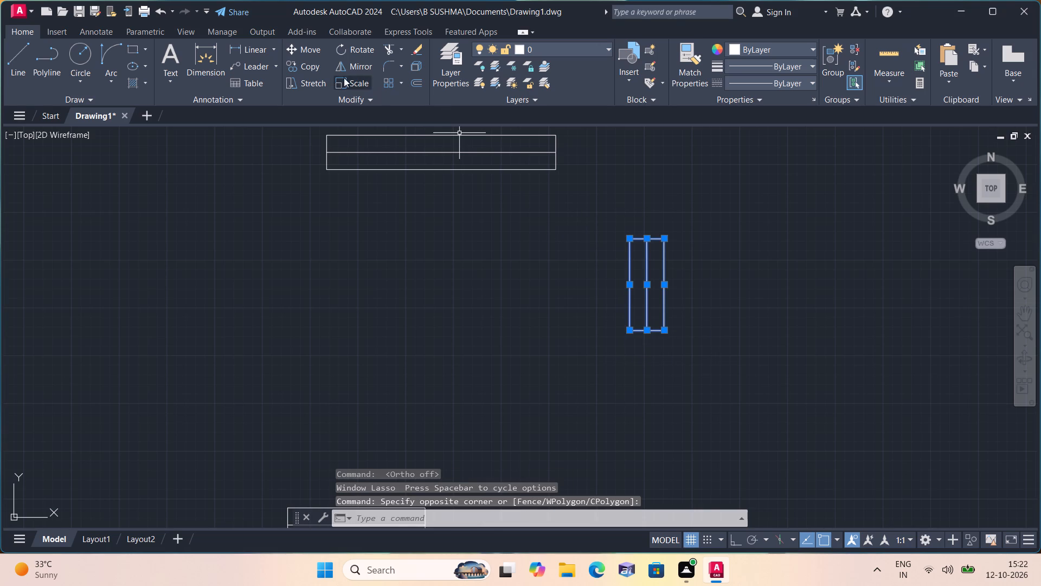
left_click(292, 60)
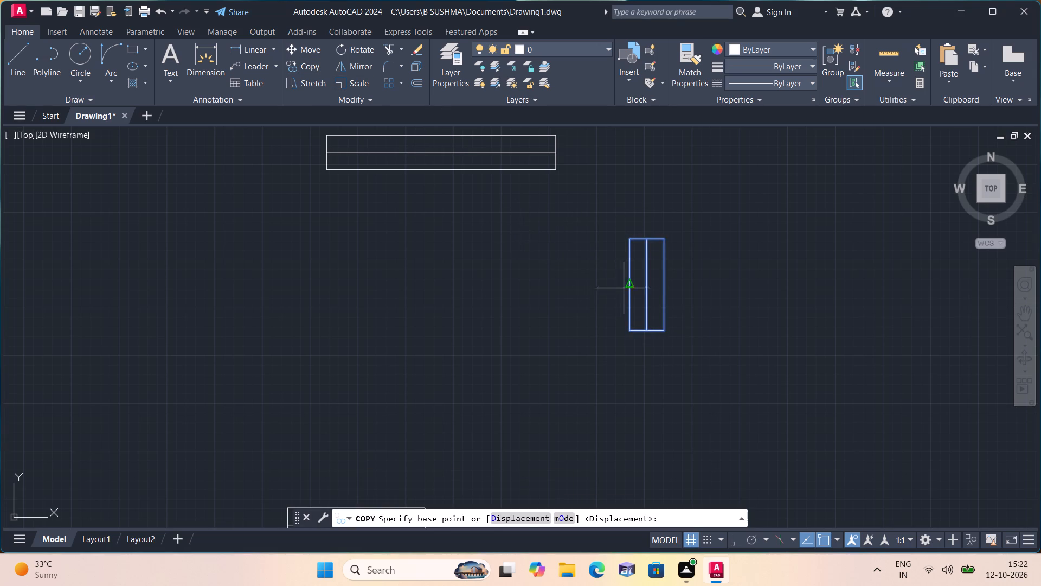
left_click(630, 286)
scroll(346, 309, "down", 1)
middle_click_drag(343, 309, 354, 309)
scroll(343, 310, "down", 1)
scroll(482, 300, "down", 1)
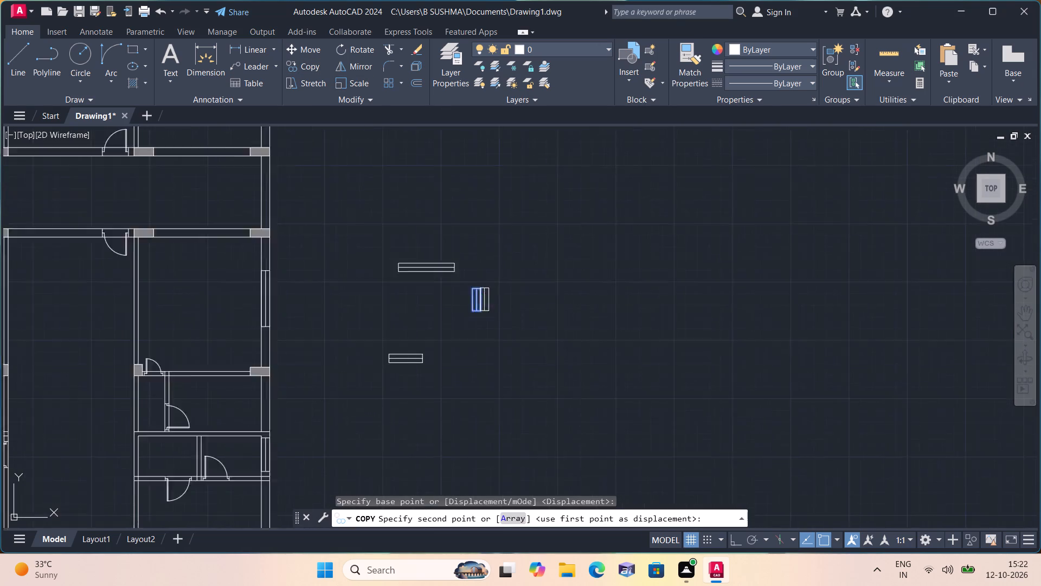
scroll(483, 302, "down", 1)
scroll(335, 387, "up", 2)
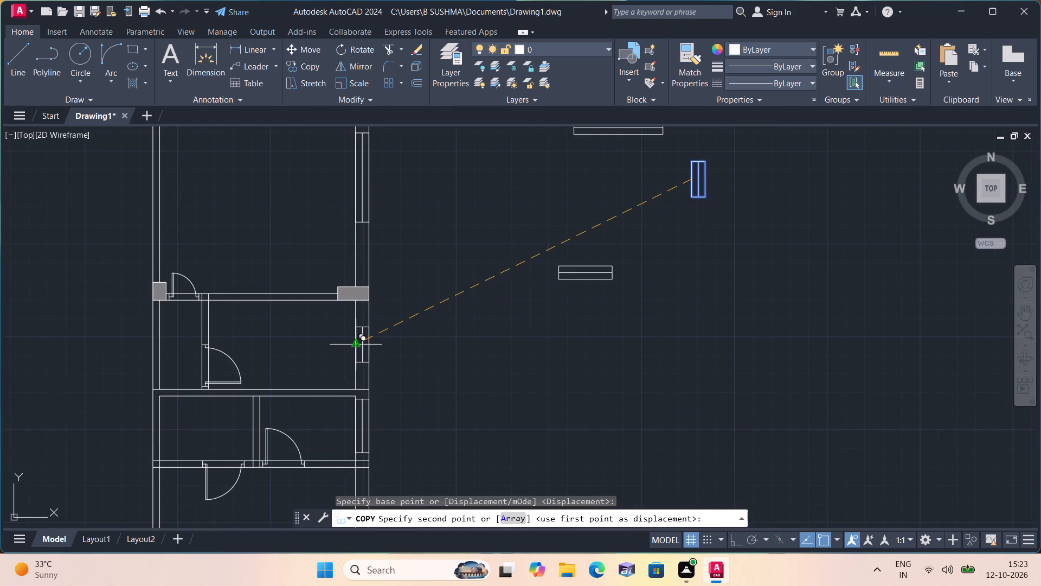
left_click(358, 345)
Place another 2' window copy in the east outer wall of the matching small room north of the corridor.
middle_click_drag(453, 243, 507, 362)
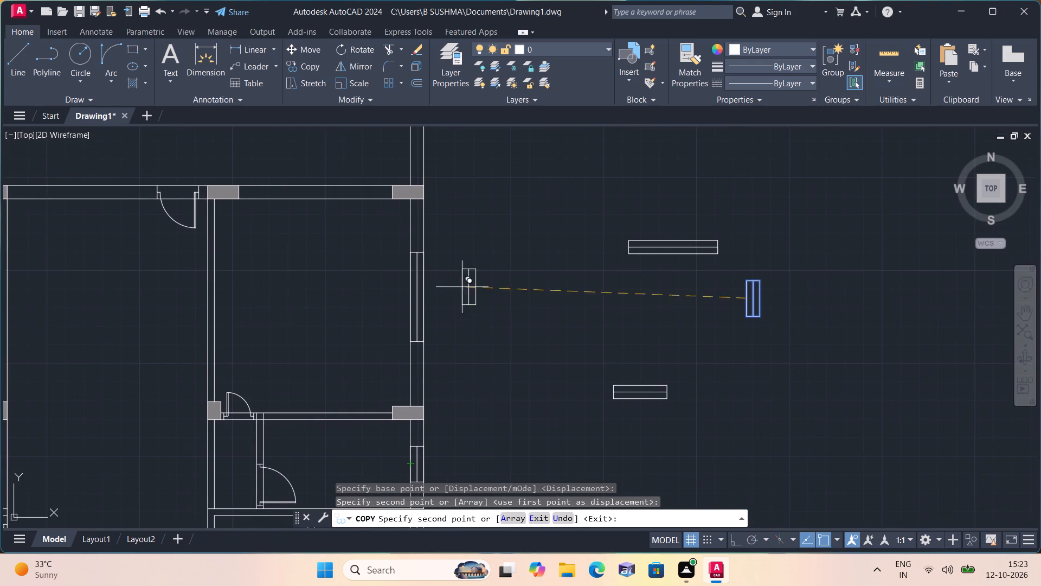
middle_click_drag(460, 250, 501, 372)
scroll(496, 366, "down", 1)
scroll(486, 270, "down", 1)
scroll(519, 361, "up", 1)
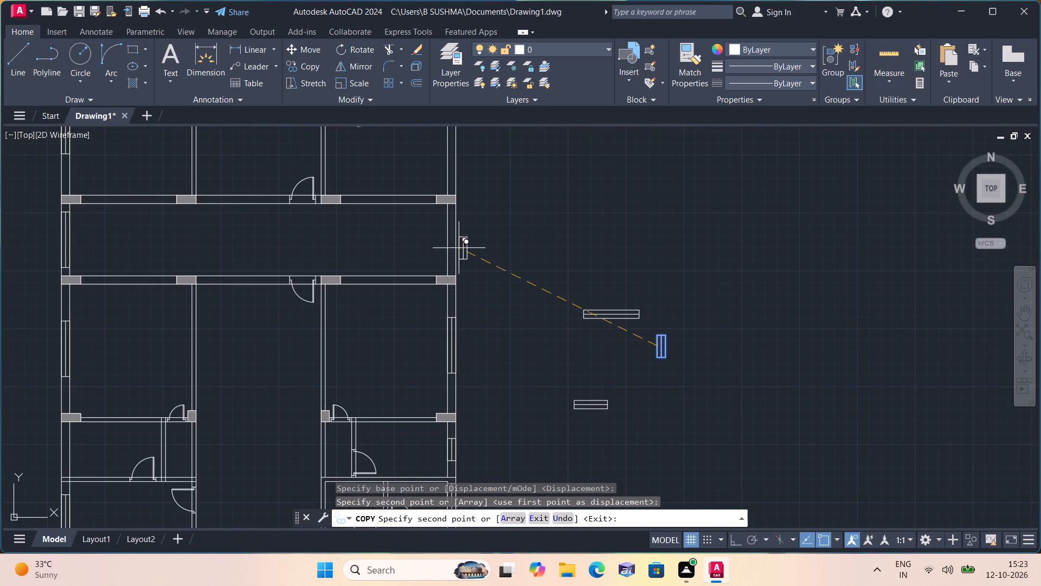
scroll(460, 245, "down", 2)
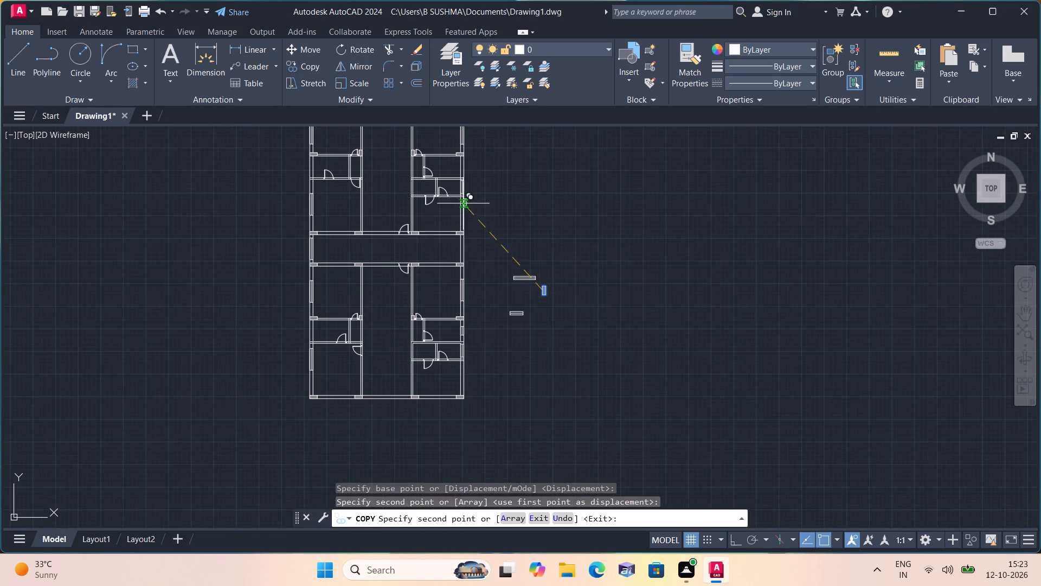
scroll(459, 184, "up", 1)
middle_click_drag(479, 241, 510, 406)
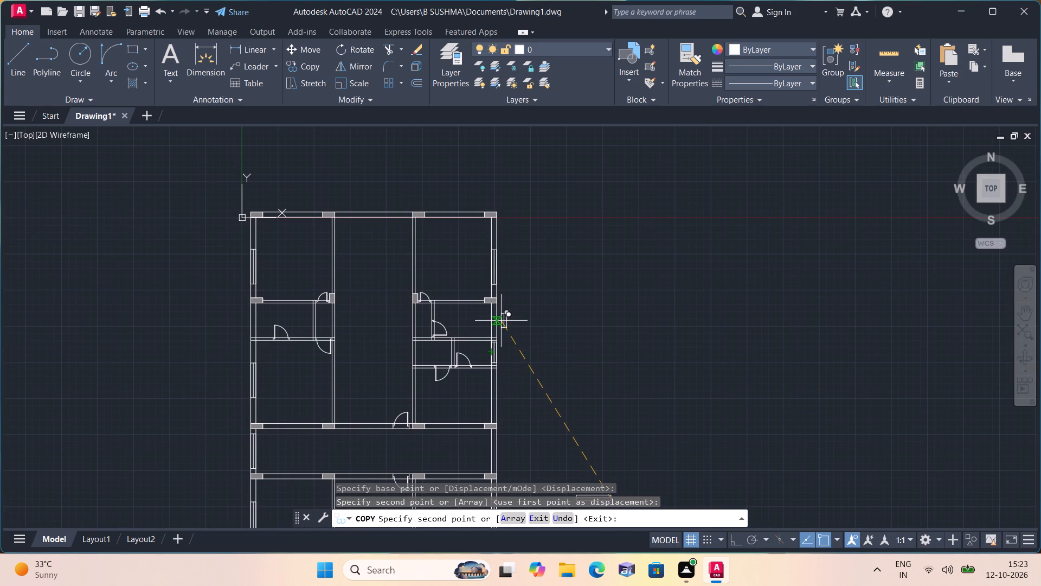
scroll(488, 321, "up", 2)
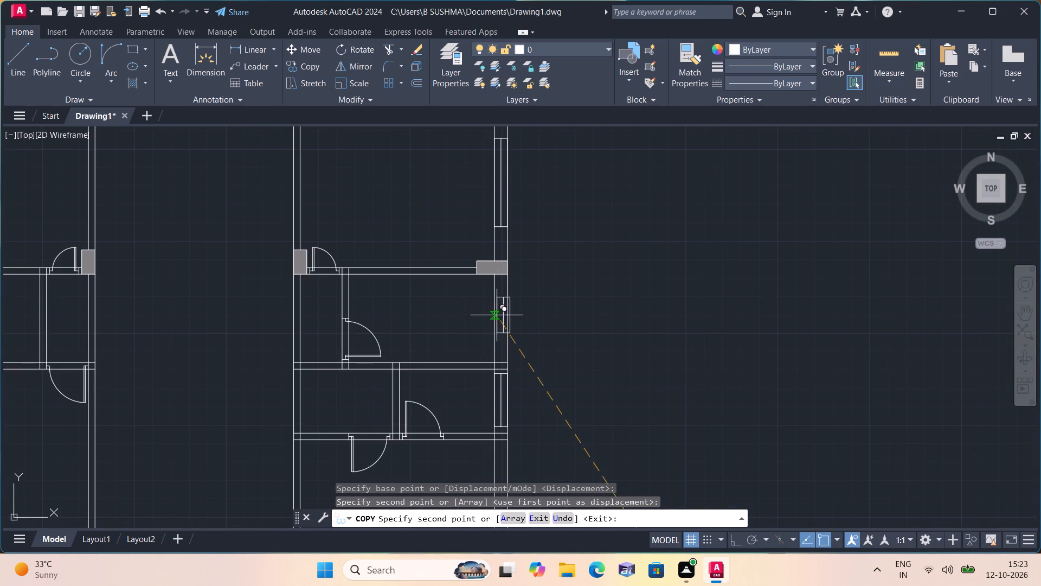
left_click(495, 316)
Place 2' window copies in the west outer wall of the small rooms north and south of the corridor, and end the copying.
scroll(495, 316, "down", 3)
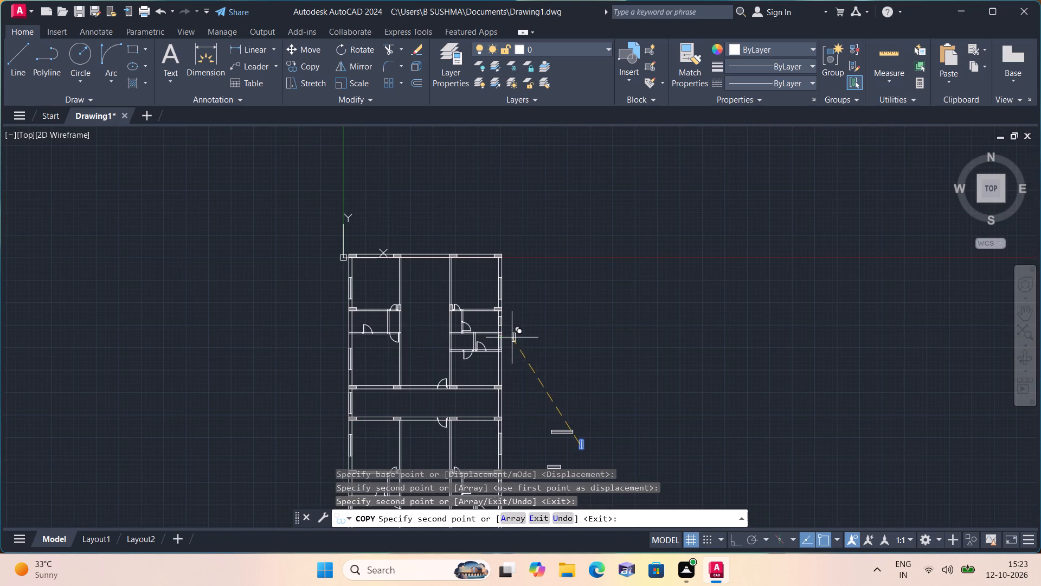
scroll(332, 324, "up", 4)
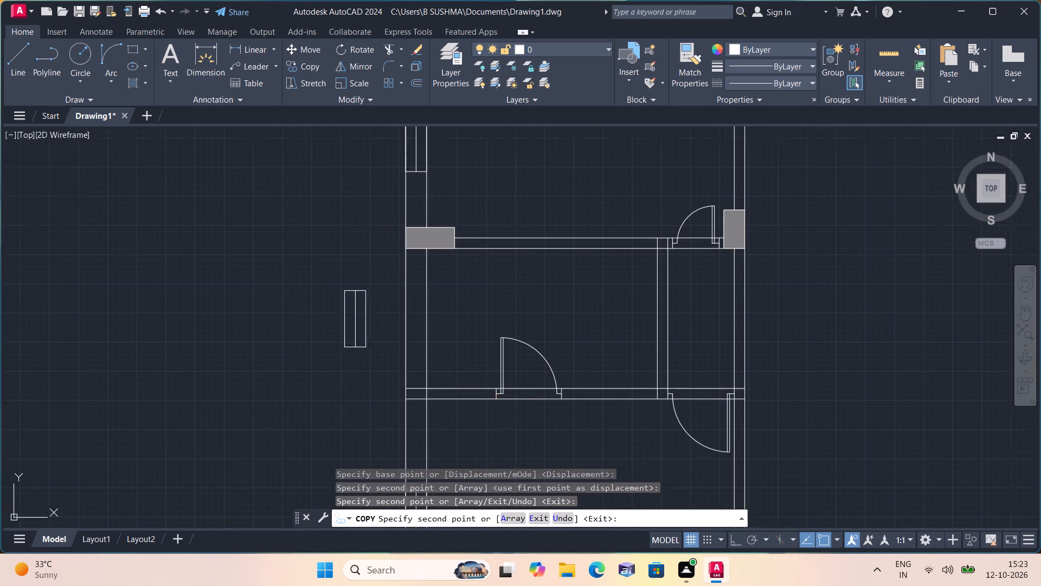
left_click(404, 315)
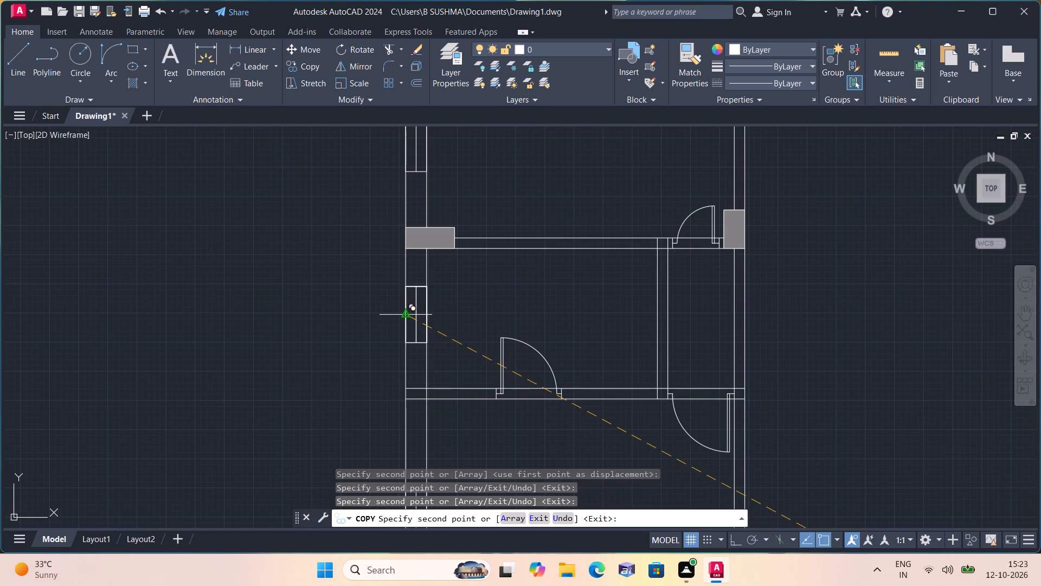
scroll(440, 320, "down", 3)
middle_click_drag(465, 375, 460, 253)
middle_click_drag(459, 410, 457, 291)
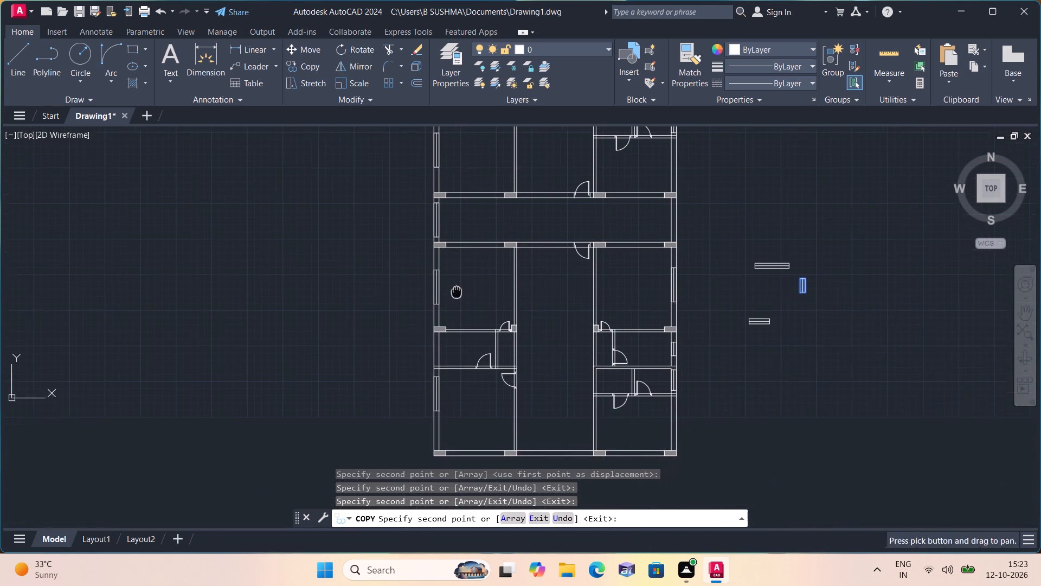
scroll(428, 365, "up", 2)
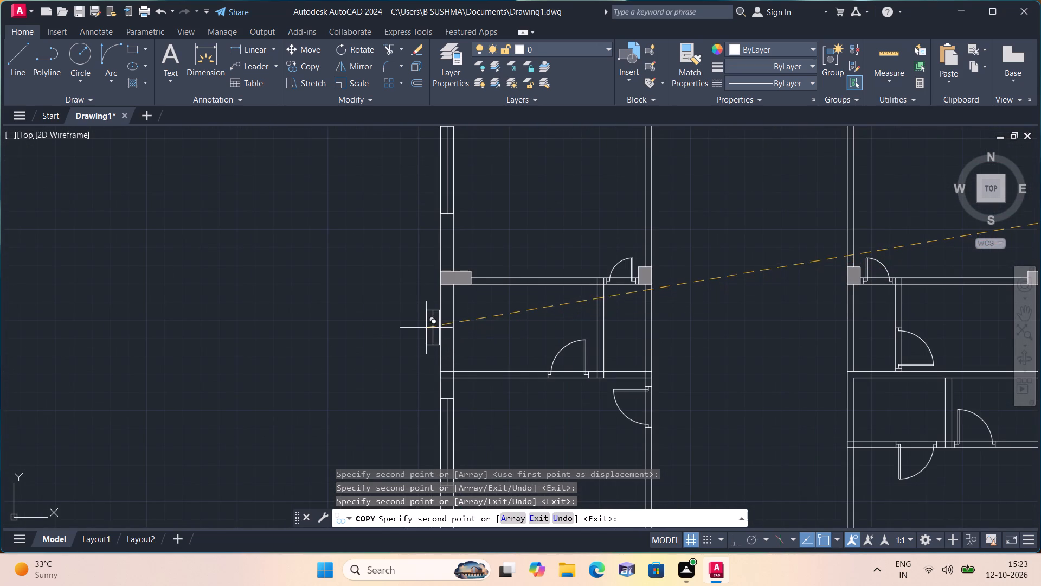
left_click(441, 326)
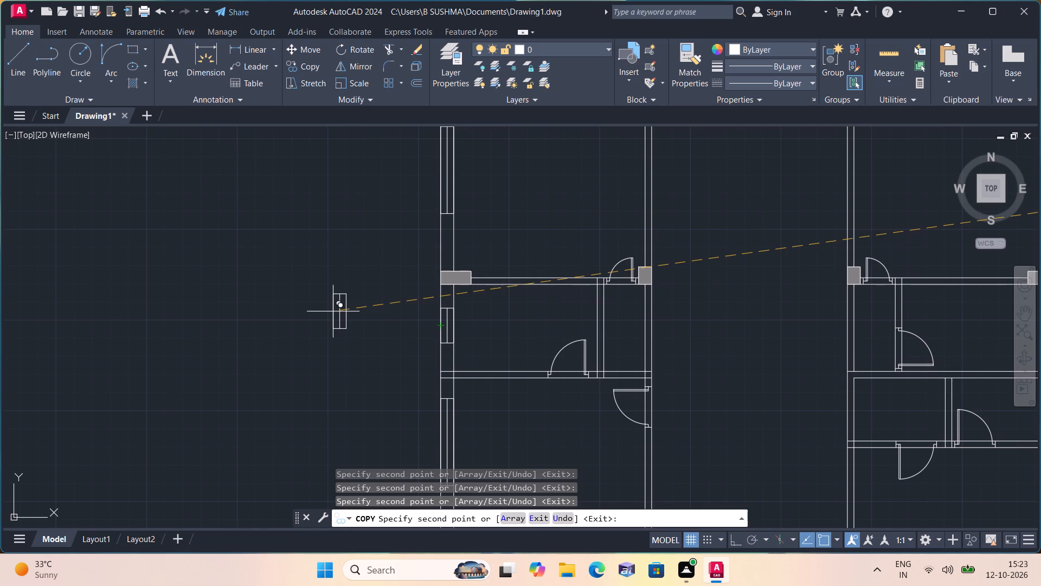
key("Escape")
Copy the horizontal 5' window from its top-edge midpoint into the north outer wall of the northwest corner room.
scroll(635, 402, "down", 1)
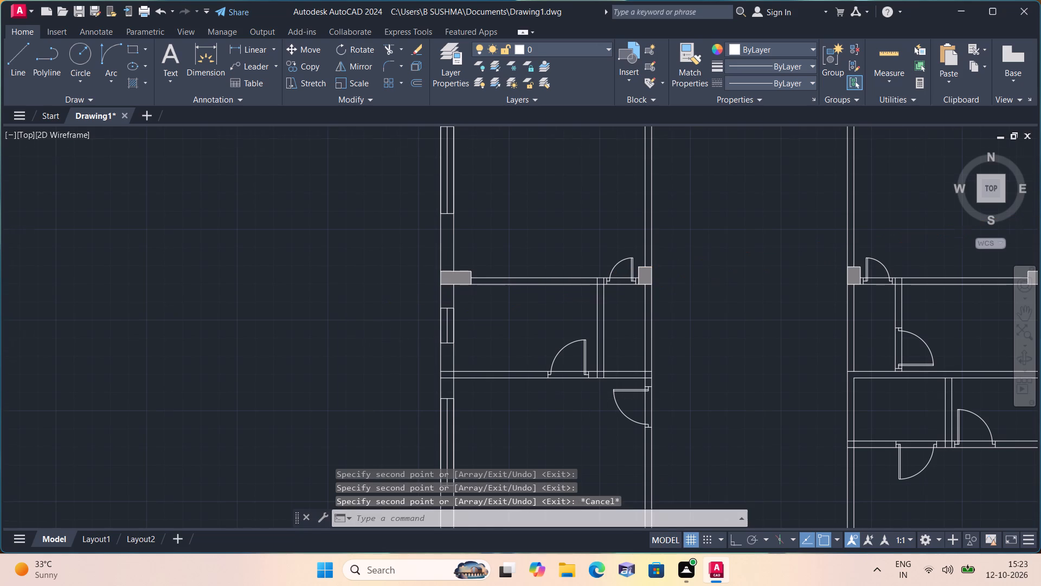
scroll(593, 391, "down", 1)
middle_click_drag(593, 391, 368, 353)
scroll(652, 251, "up", 2)
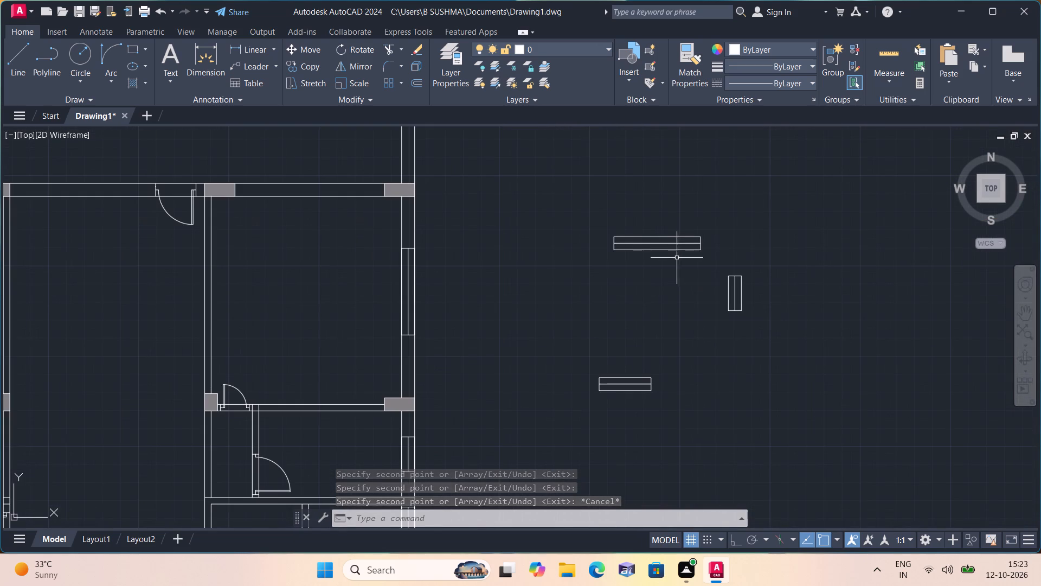
left_click(701, 258)
left_click(567, 206)
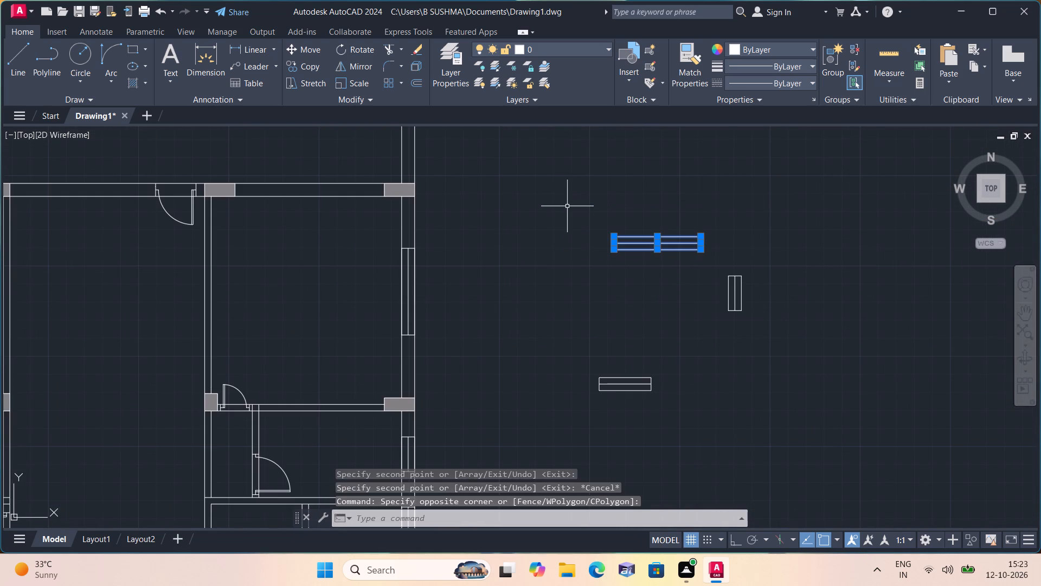
left_click(302, 63)
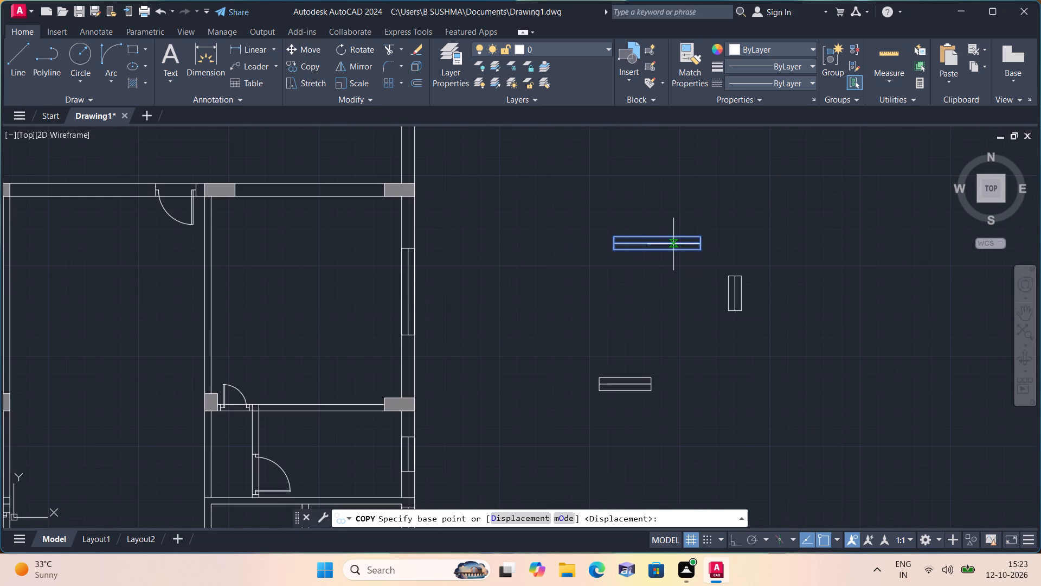
left_click(659, 236)
scroll(659, 236, "down", 2)
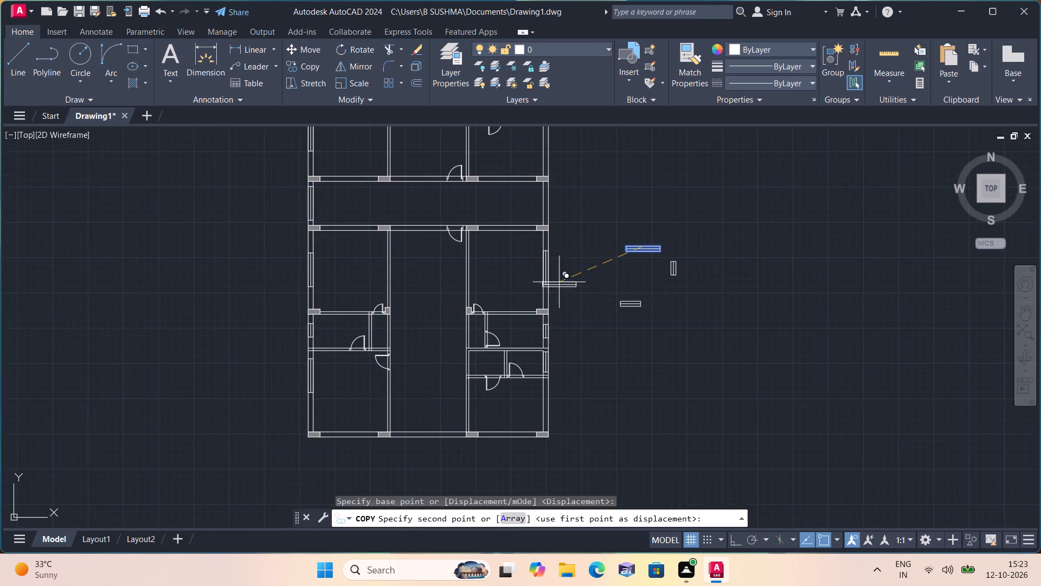
scroll(510, 303, "down", 2)
middle_click_drag(302, 232, 310, 287)
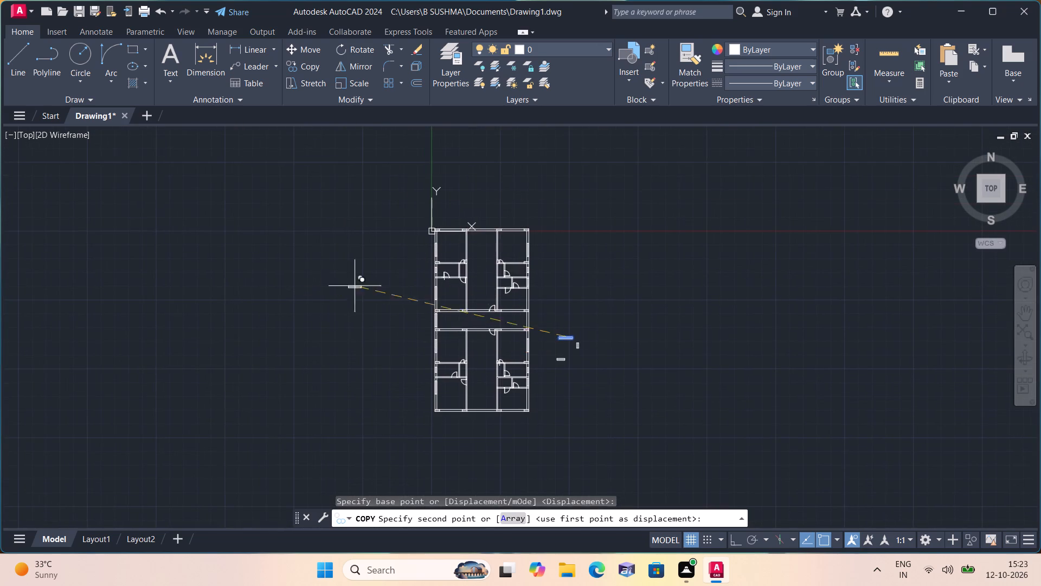
scroll(535, 224, "up", 1)
scroll(370, 216, "up", 3)
scroll(502, 280, "up", 2)
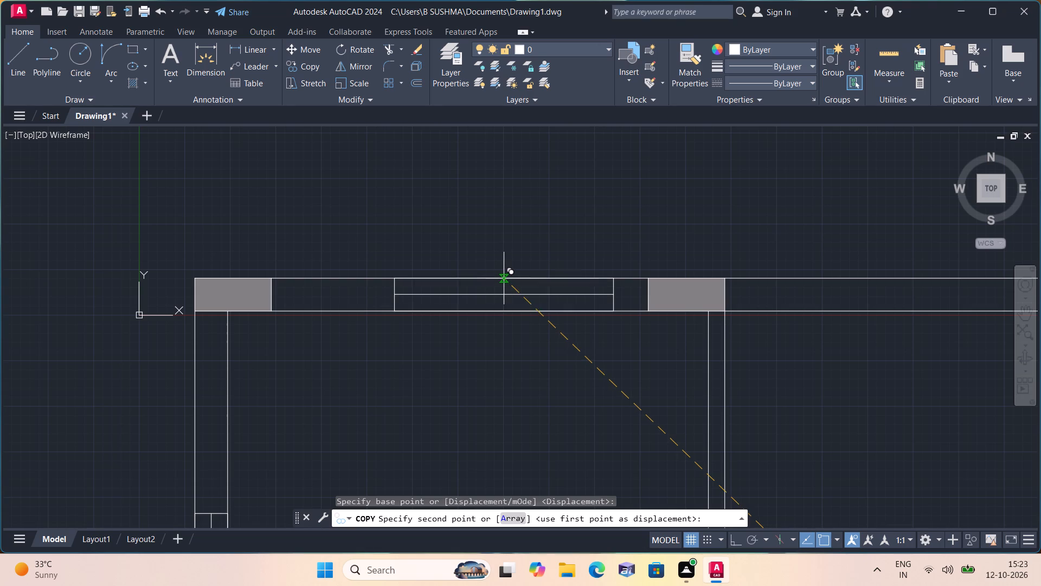
left_click(504, 277)
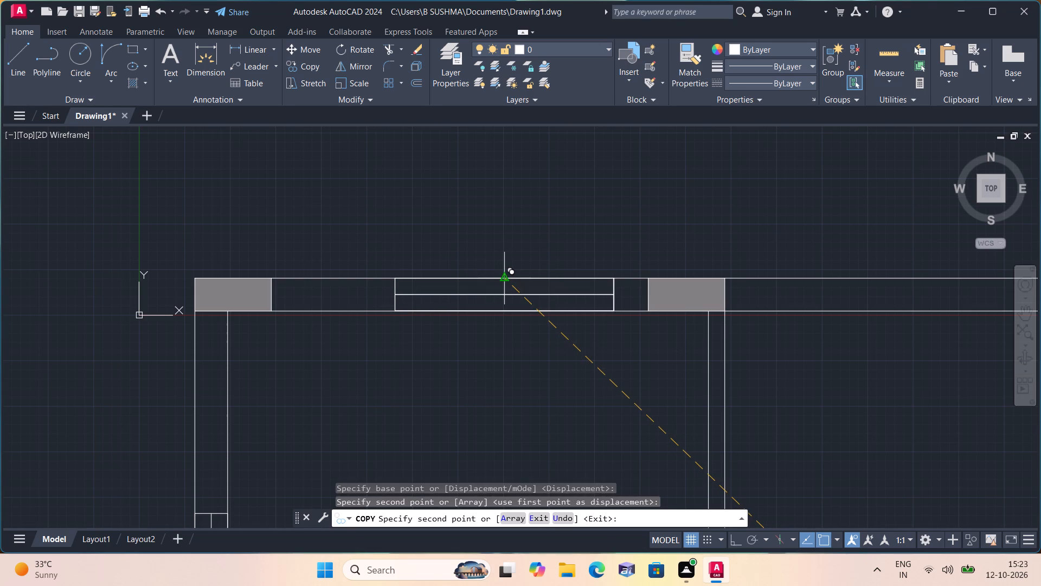
Place another 5' window copy in the north outer wall of the northeast corner room, between its two columns.
scroll(551, 354, "down", 1)
middle_click_drag(548, 354, 473, 320)
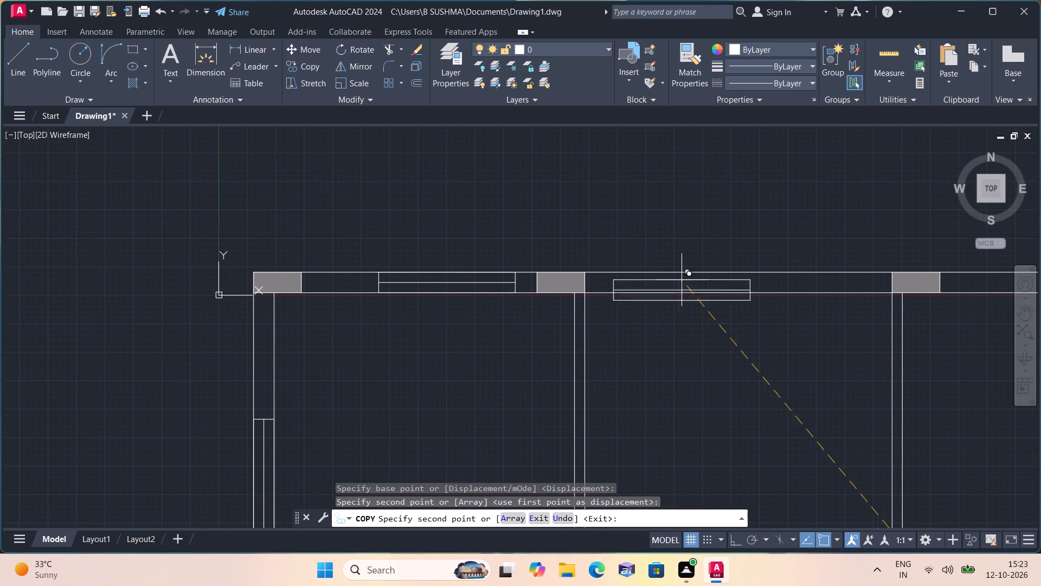
scroll(714, 294, "down", 2)
middle_click_drag(838, 310, 662, 344)
scroll(666, 323, "up", 2)
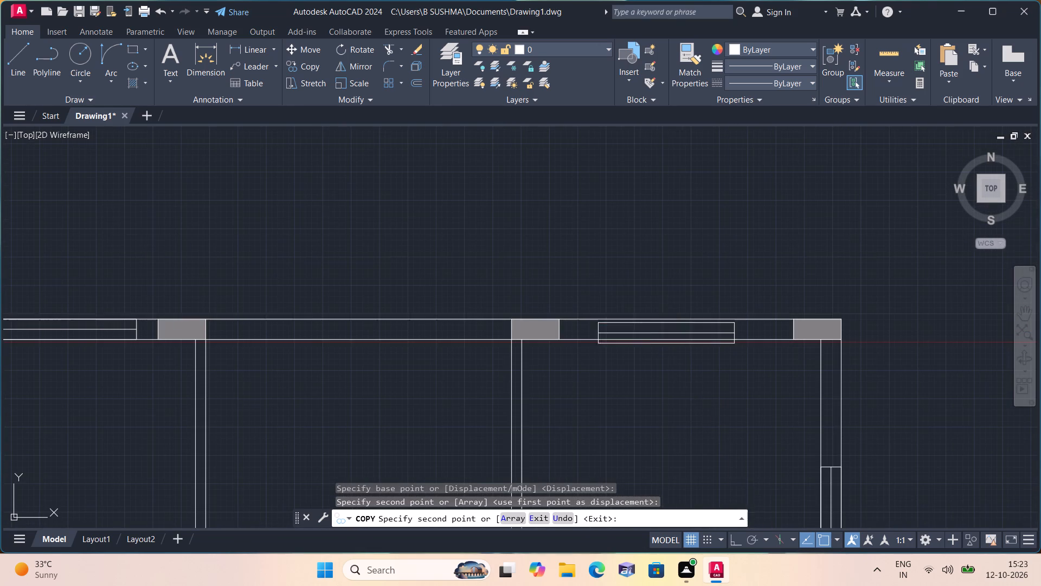
left_click(653, 319)
Place a 5' window copy in the south outer wall of the southwest corner room, against its east column.
scroll(652, 318, "down", 5)
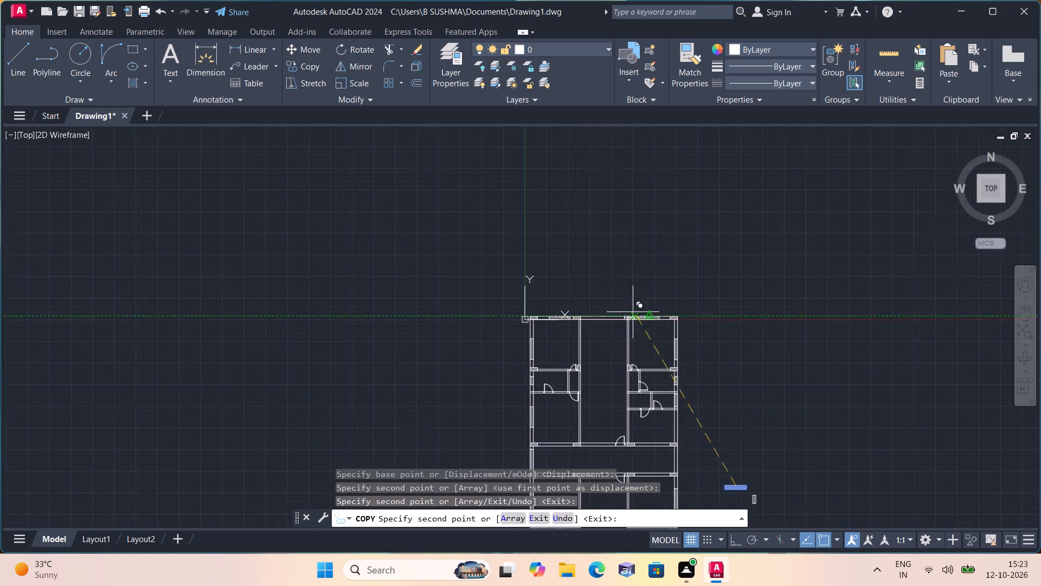
middle_click_drag(590, 375, 558, 215)
scroll(551, 480, "up", 1)
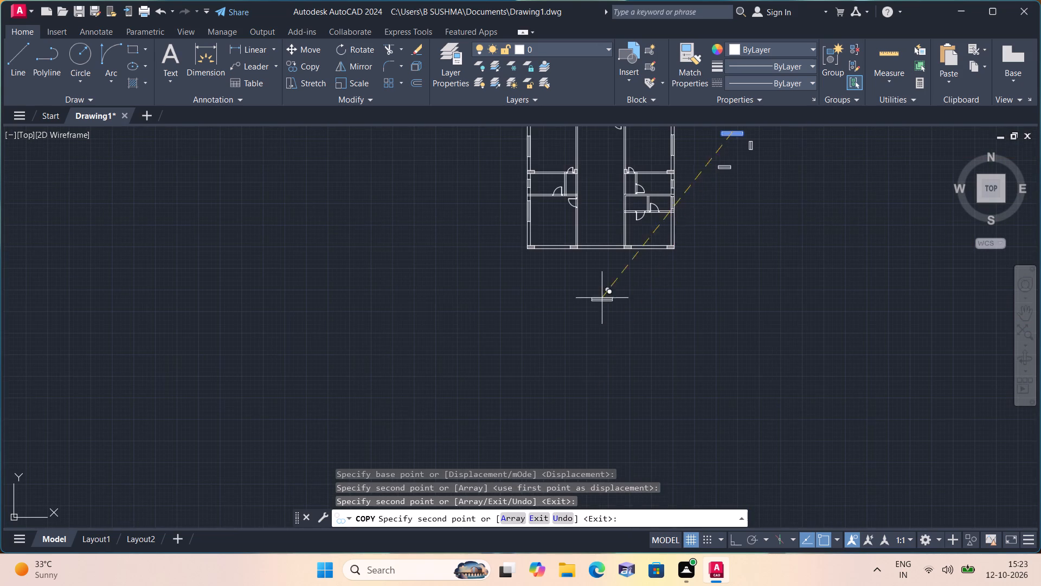
scroll(564, 237, "up", 7)
middle_click_drag(556, 348, 551, 267)
scroll(554, 348, "down", 1)
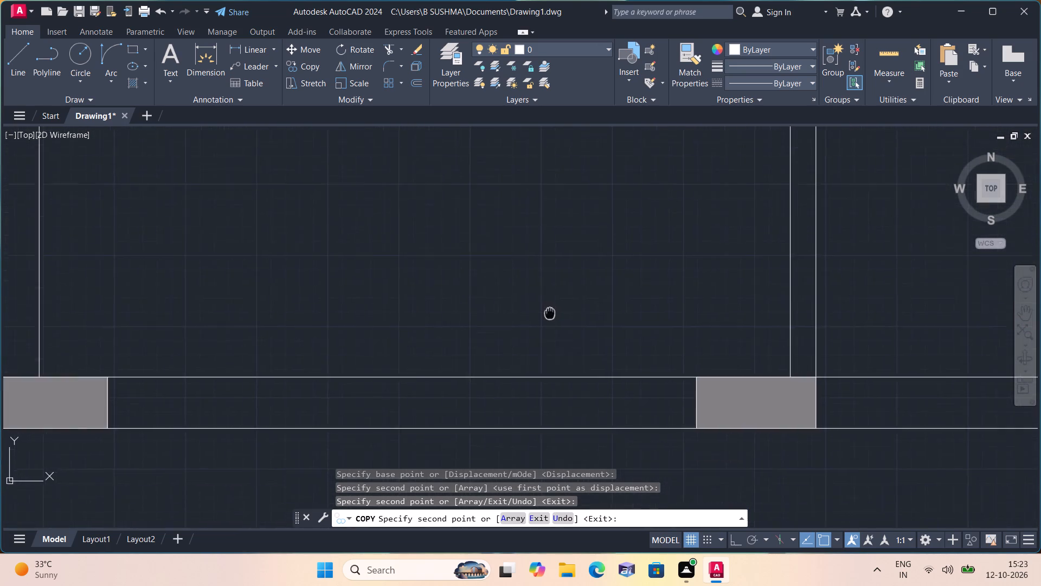
middle_click_drag(551, 267, 608, 143)
scroll(610, 139, "up", 1)
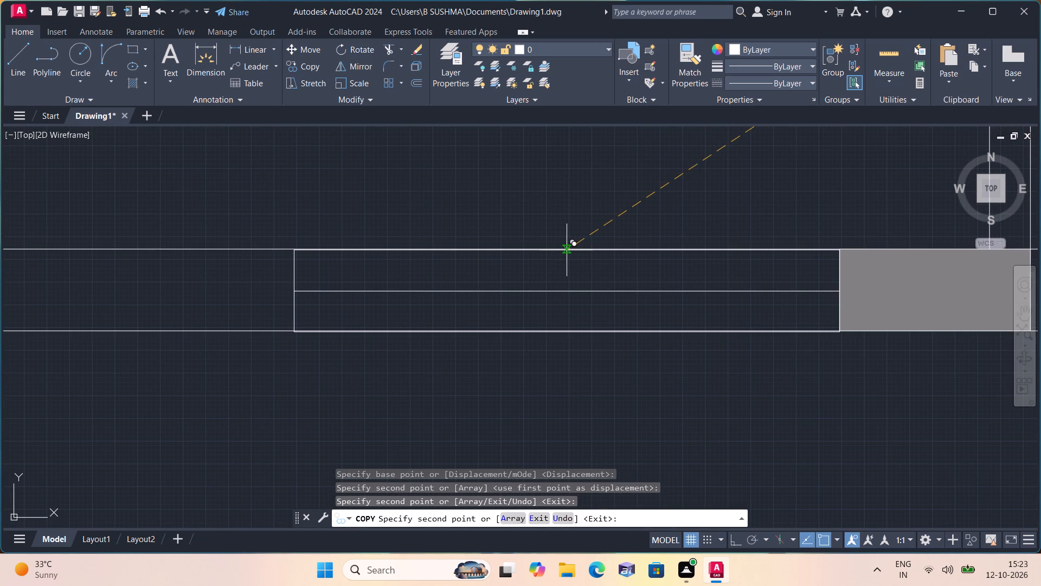
left_click(567, 250)
Place a 5' window copy in the south outer wall of the southeast corner room, near its west column, and end the copying.
scroll(567, 249, "down", 1)
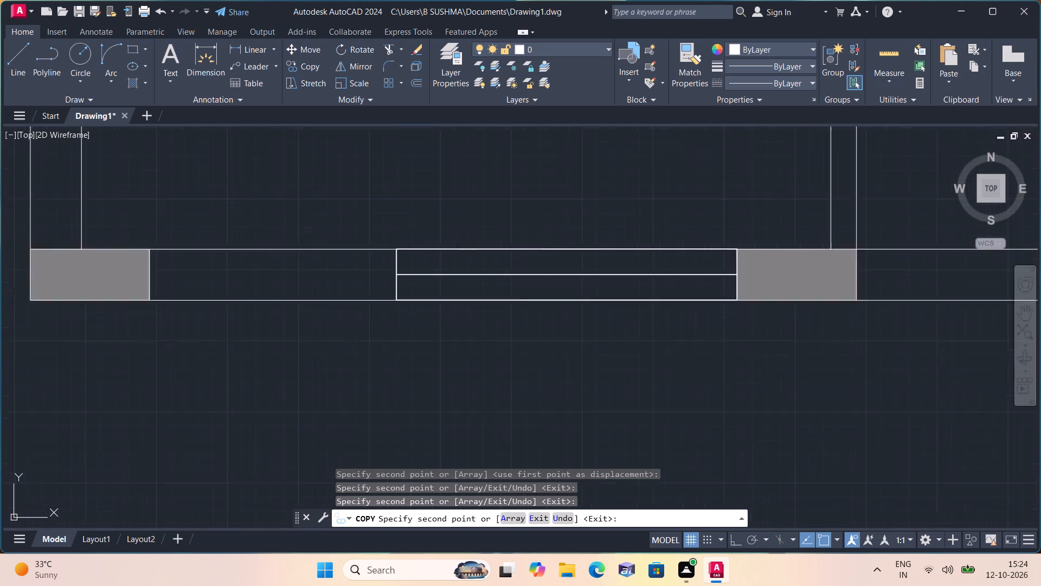
scroll(567, 249, "down", 1)
middle_click_drag(630, 312, 480, 266)
scroll(627, 312, "down", 1)
scroll(485, 303, "down", 1)
scroll(787, 260, "up", 2)
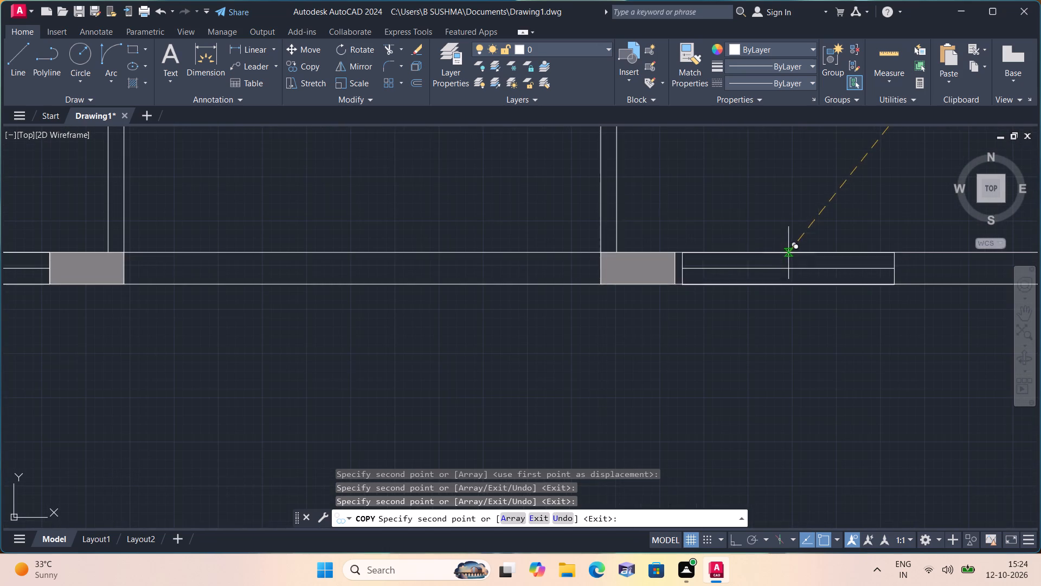
left_click(806, 252)
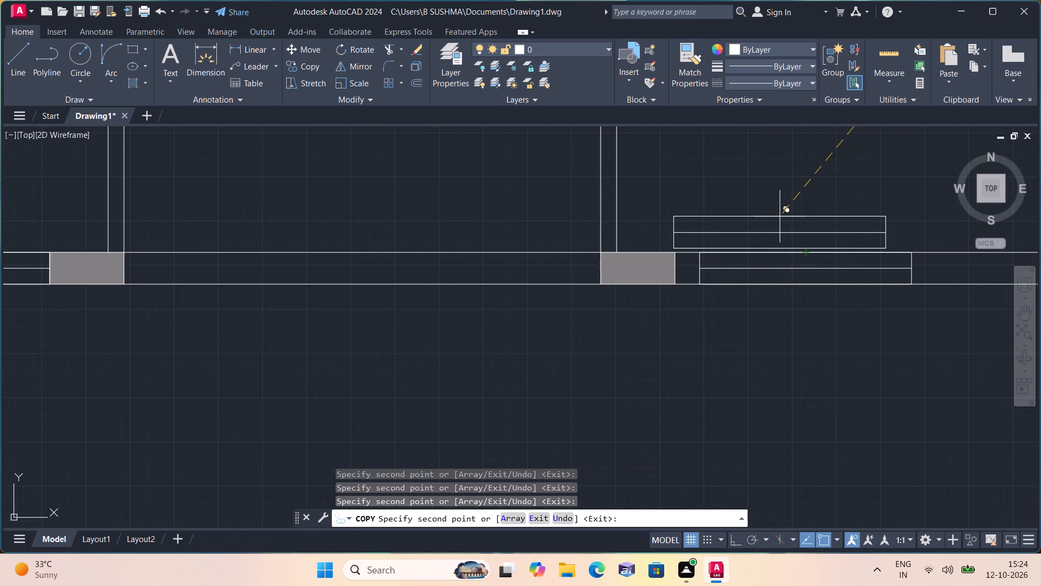
key("space")
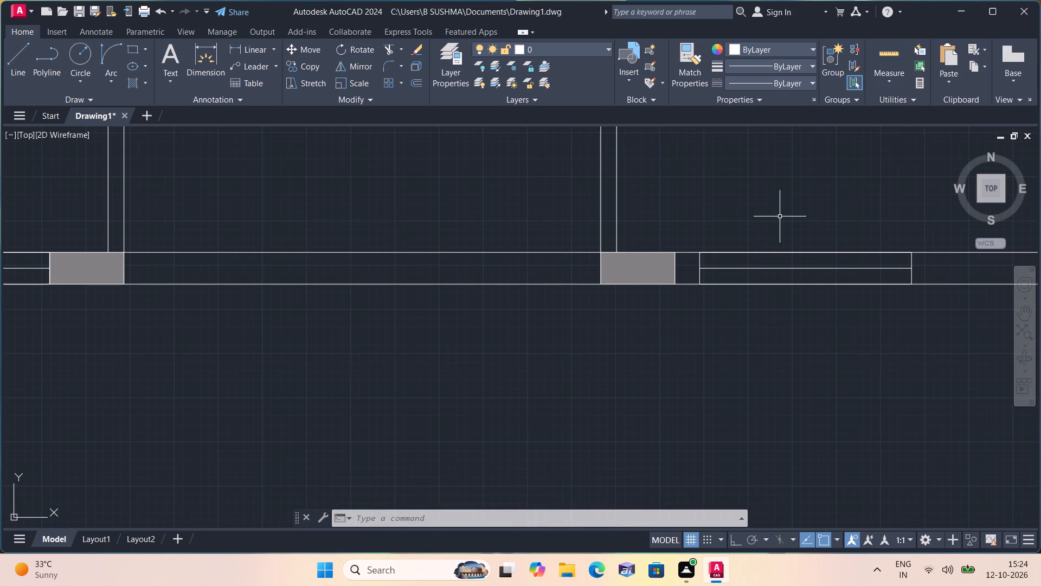
scroll(767, 225, "down", 1)
scroll(576, 285, "down", 2)
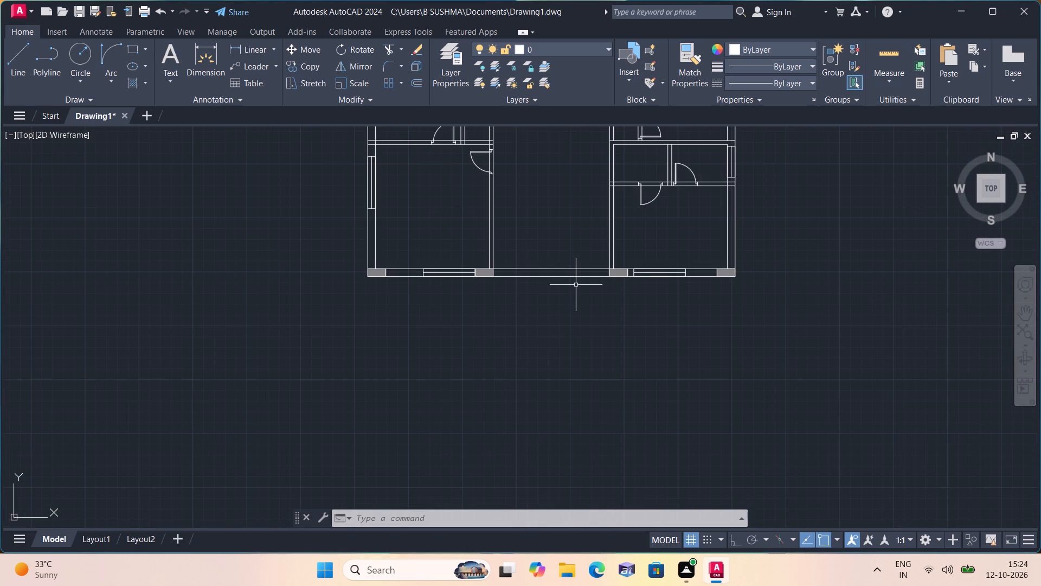
Trim the upper wall line across the door opening beside the inner column, just south of the northwest corner room.
middle_click_drag(520, 303, 566, 477)
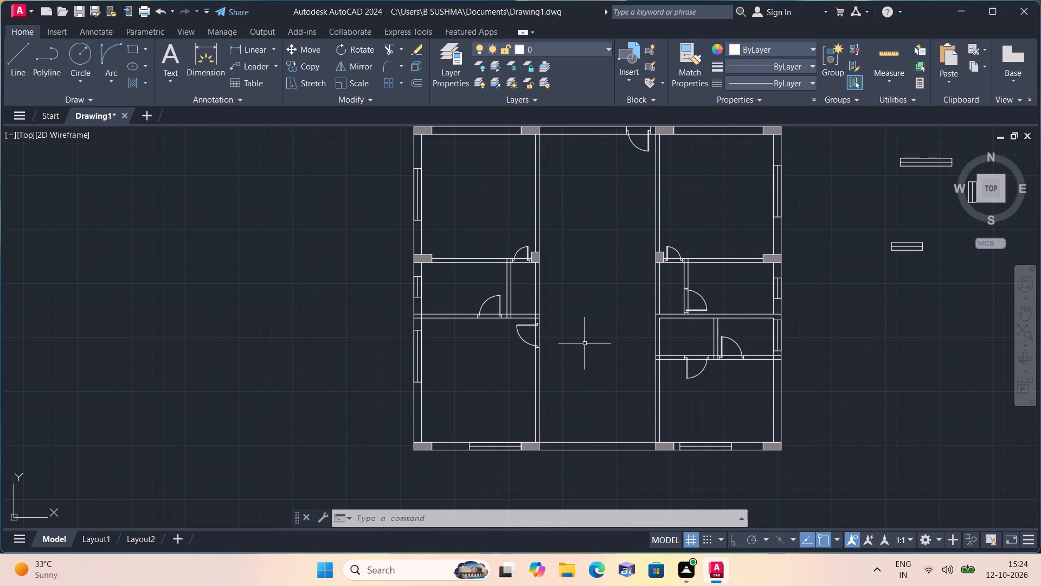
type("trim")
key("space")
scroll(589, 329, "down", 1)
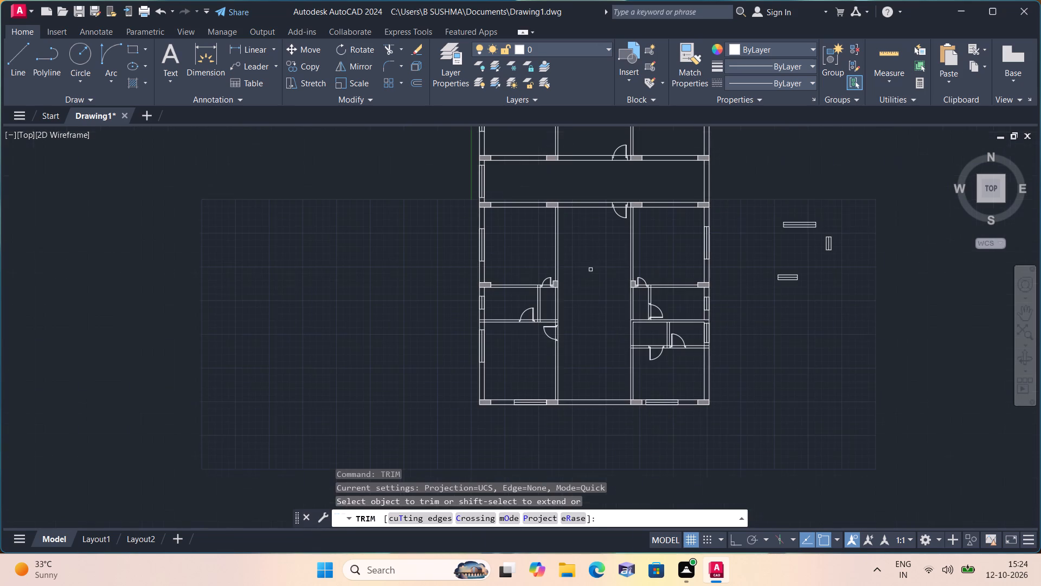
middle_click_drag(583, 219, 620, 416)
scroll(583, 219, "down", 1)
scroll(615, 256, "up", 2)
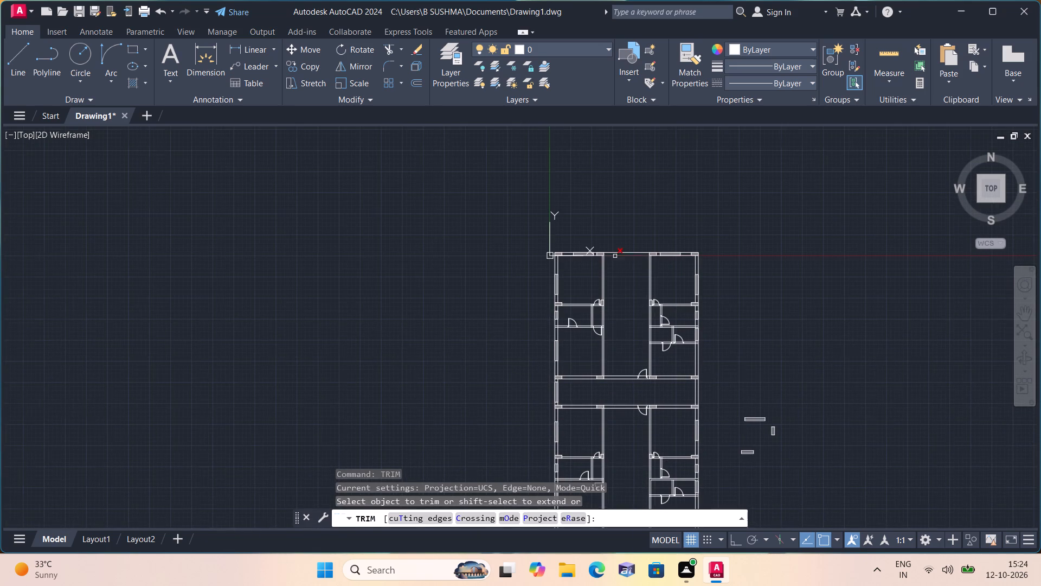
scroll(615, 256, "up", 1)
middle_click_drag(615, 335, 626, 249)
scroll(613, 336, "down", 1)
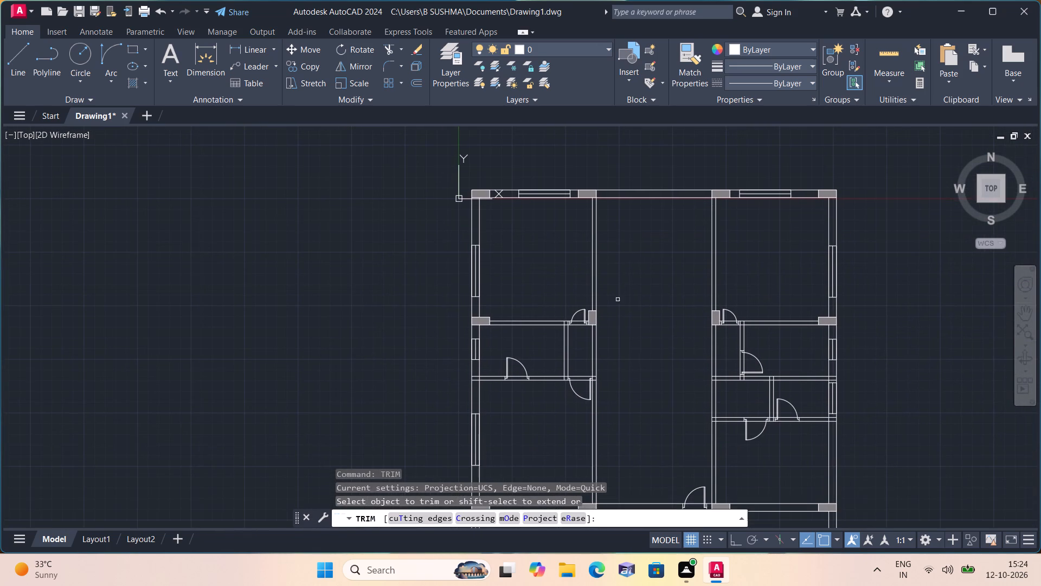
scroll(571, 326, "up", 4)
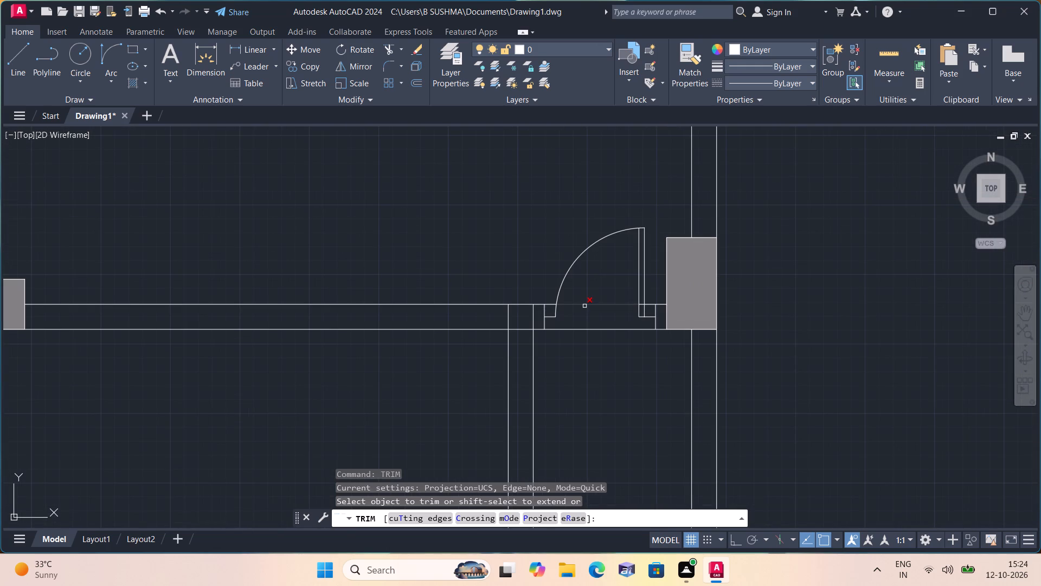
left_click(584, 305)
scroll(577, 307, "up", 1)
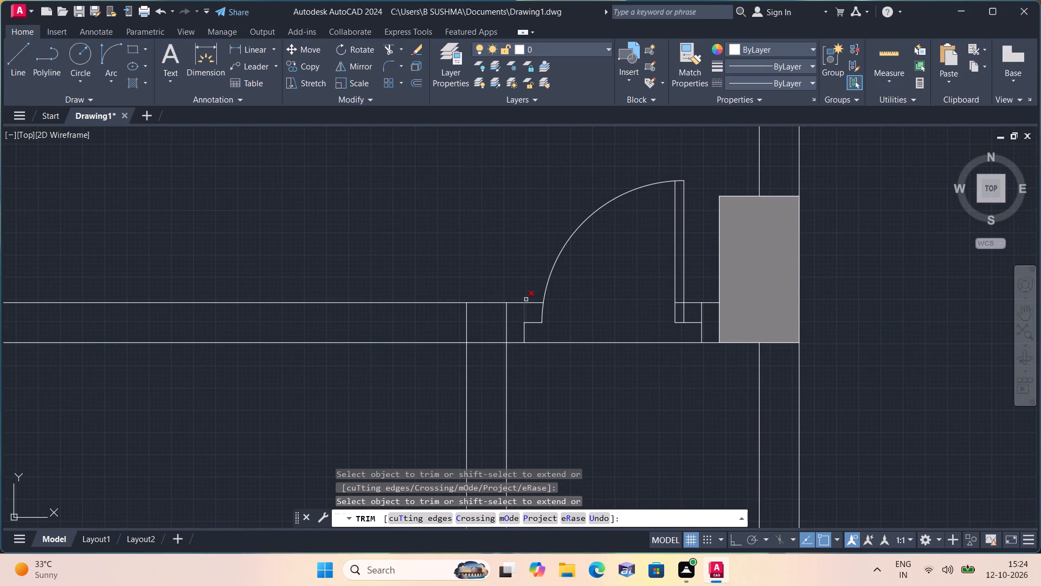
left_click(528, 301)
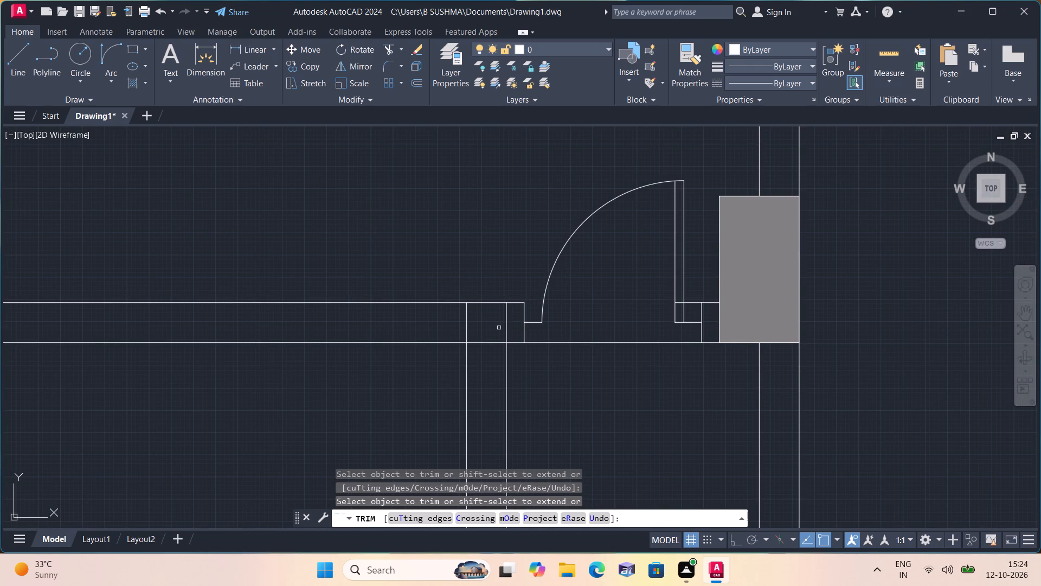
Trim the overlapping lines where the short vertical partition meets the wall beside that door, leaving an open T-junction.
scroll(482, 331, "down", 1)
left_click(465, 322)
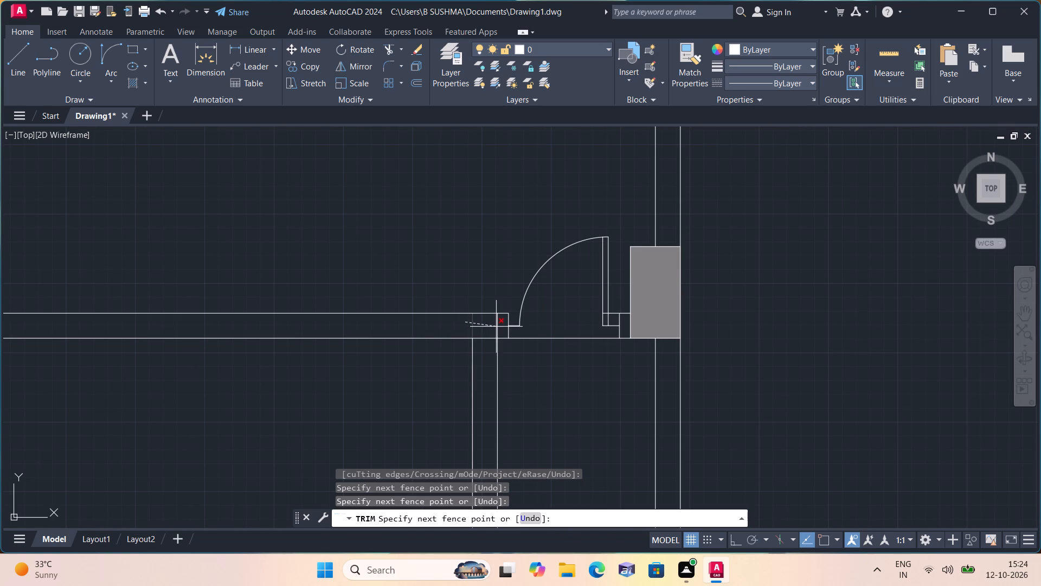
left_click(498, 326)
left_click(491, 338)
Trim the leftover upper wall line pieces crossing the door leaf and frame on the same door's column side.
scroll(483, 326, "down", 1)
scroll(556, 319, "up", 4)
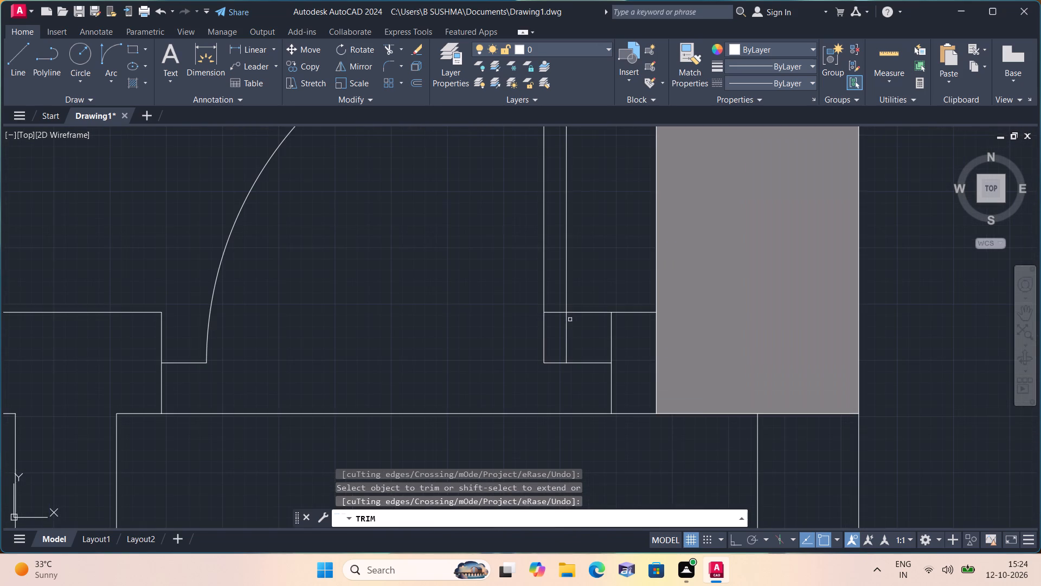
left_click(580, 311)
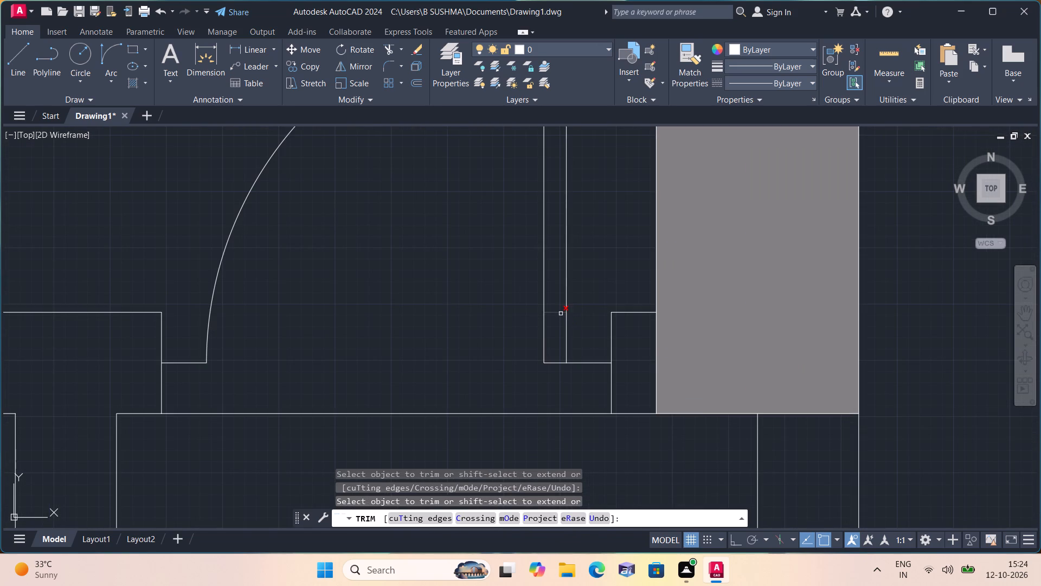
left_click(561, 312)
Trim the overlapping lines where the next horizontal partition to the south meets the west outer wall, opening the junction.
scroll(561, 311, "down", 3)
middle_click_drag(538, 374, 557, 339)
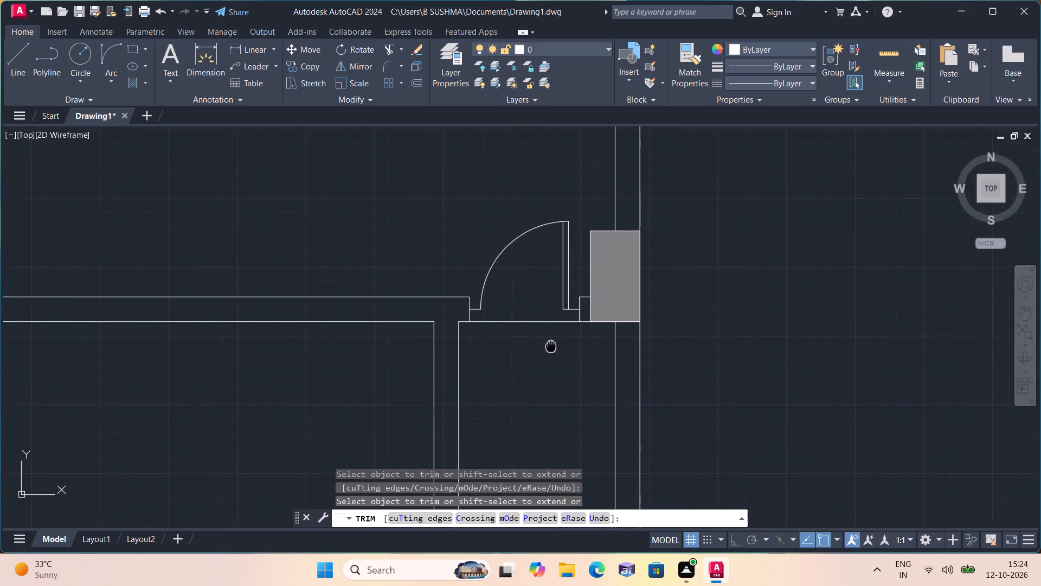
middle_click_drag(557, 339, 632, 259)
scroll(634, 269, "down", 2)
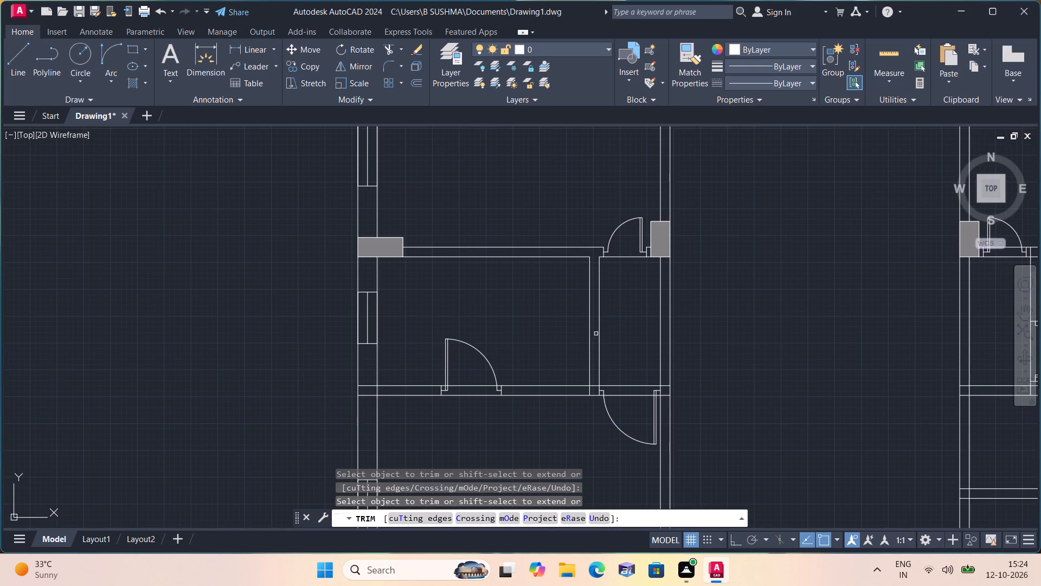
scroll(369, 384, "up", 1)
left_click(369, 384)
left_click(365, 415)
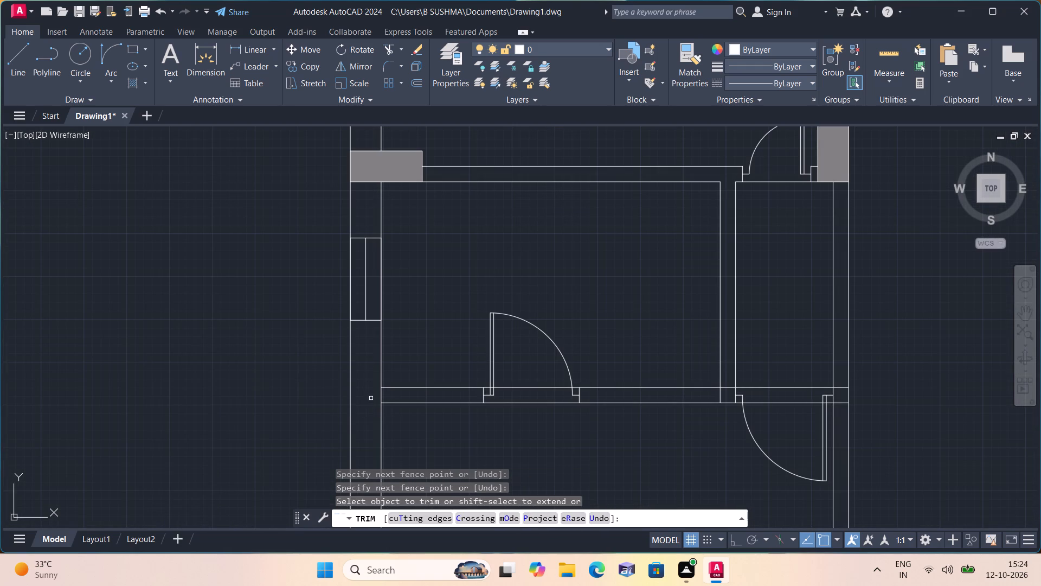
left_click(381, 398)
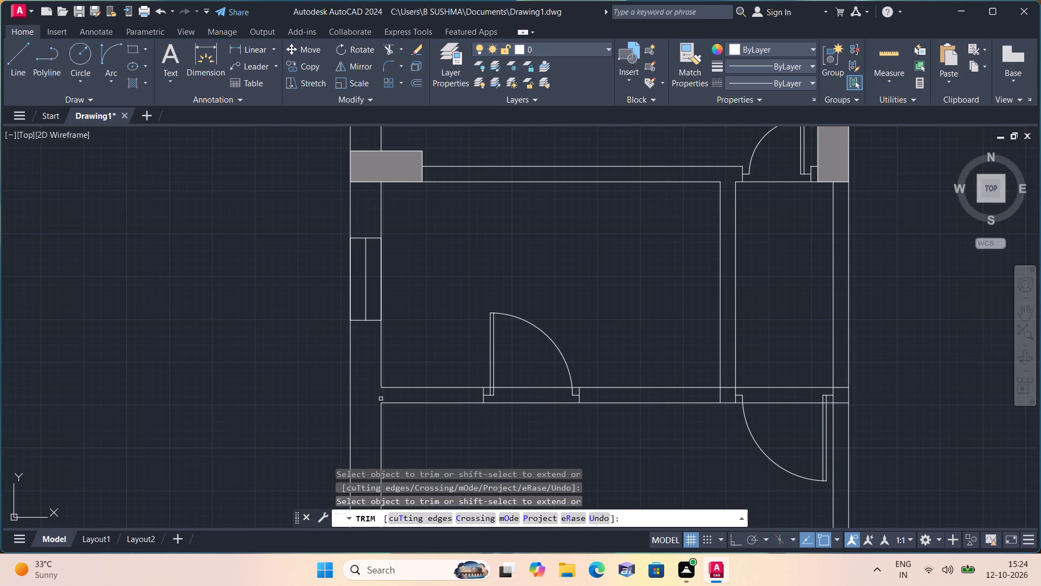
Trim the overlapping lines where the short vertical partition's south end meets that horizontal partition, opening the junction.
scroll(381, 399, "down", 1)
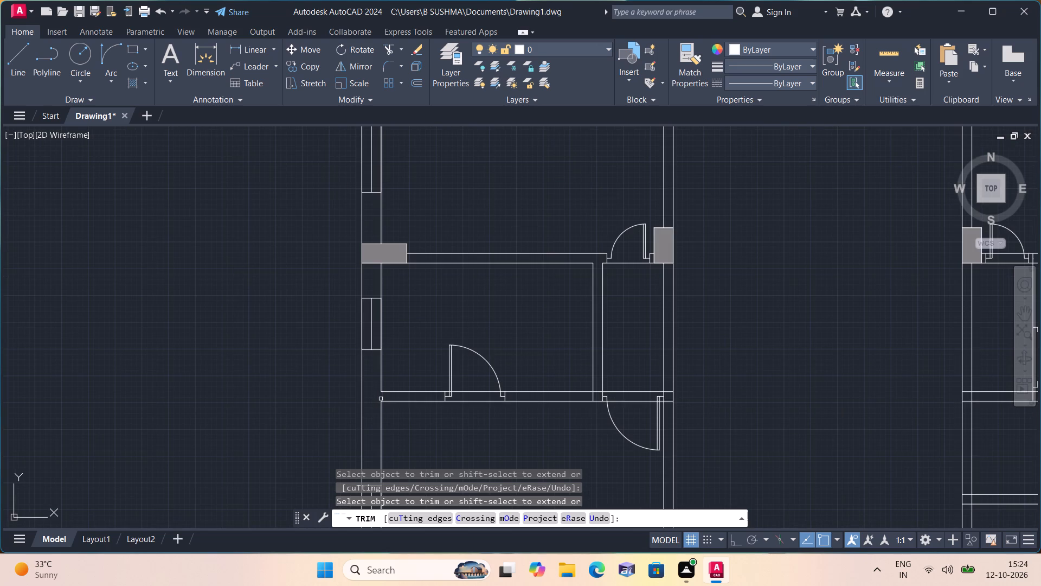
scroll(381, 399, "up", 1)
scroll(381, 399, "down", 1)
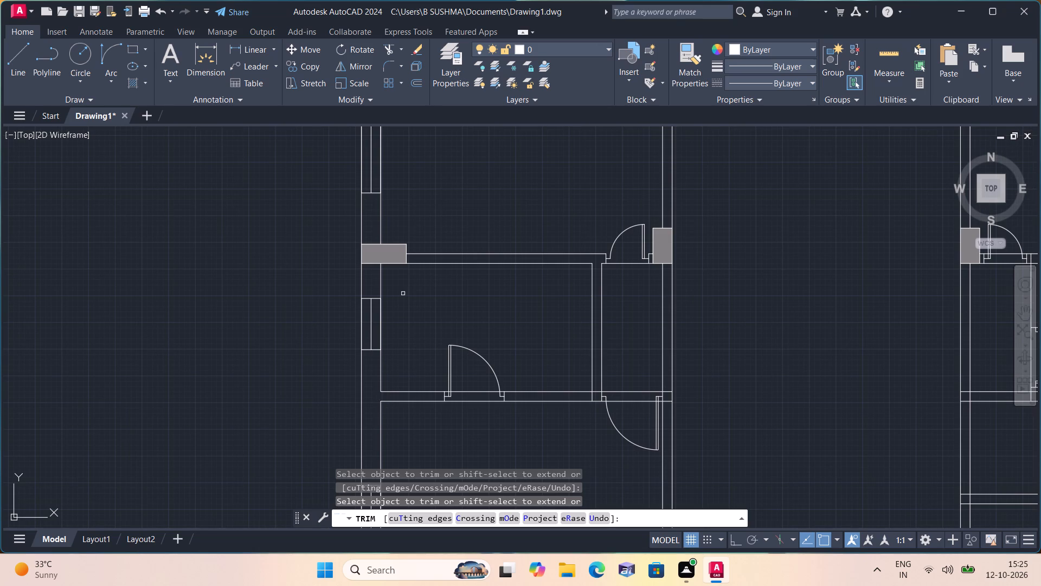
middle_click_drag(436, 307, 515, 386)
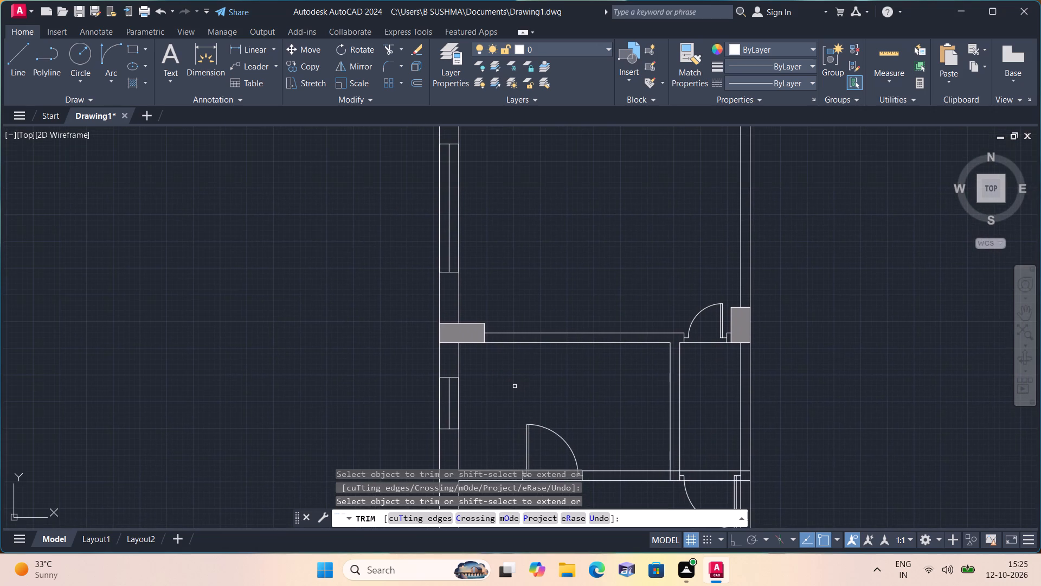
scroll(569, 277, "down", 2)
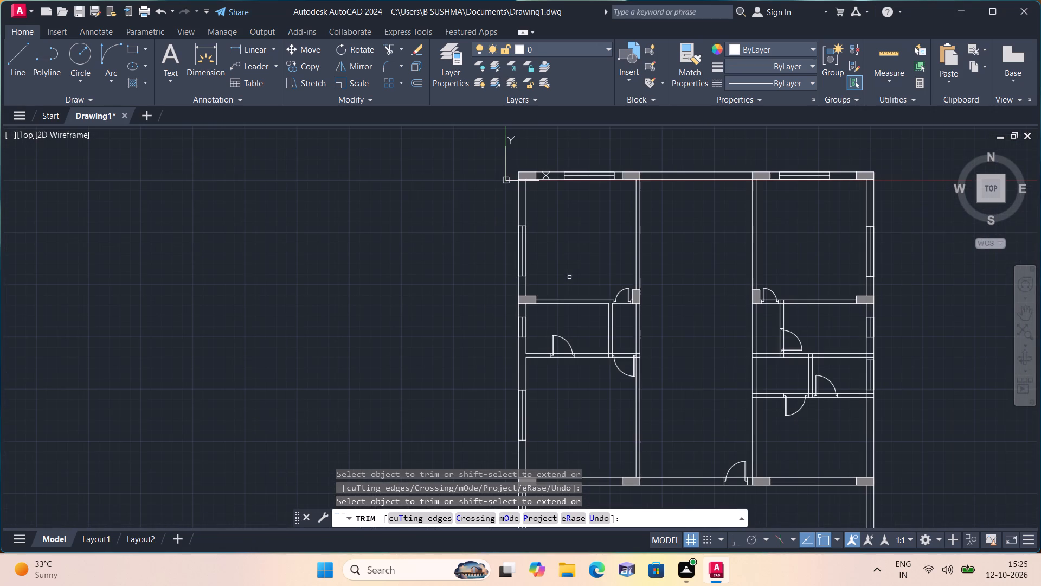
middle_click_drag(573, 266, 581, 319)
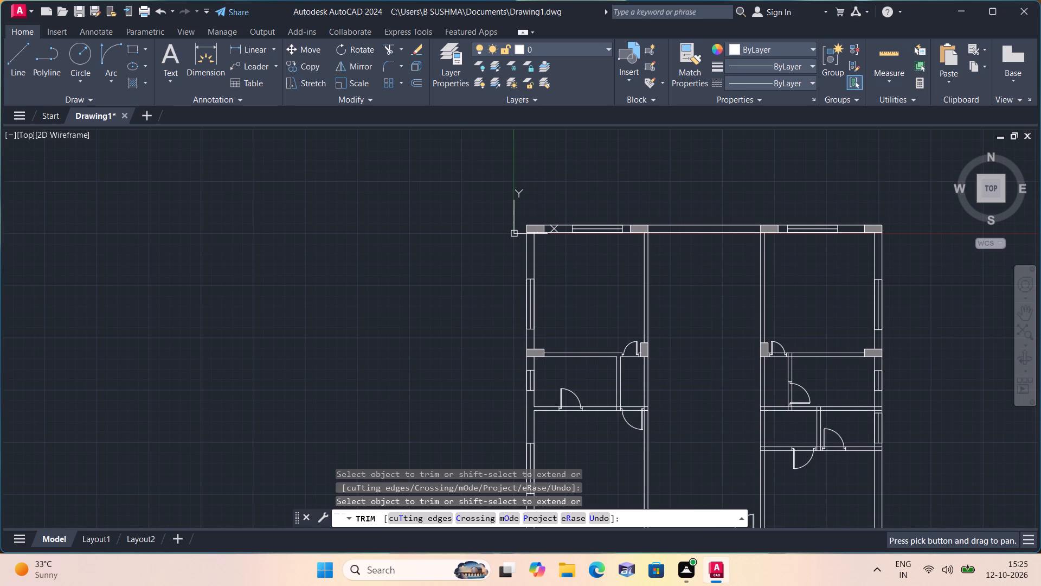
scroll(581, 319, "up", 1)
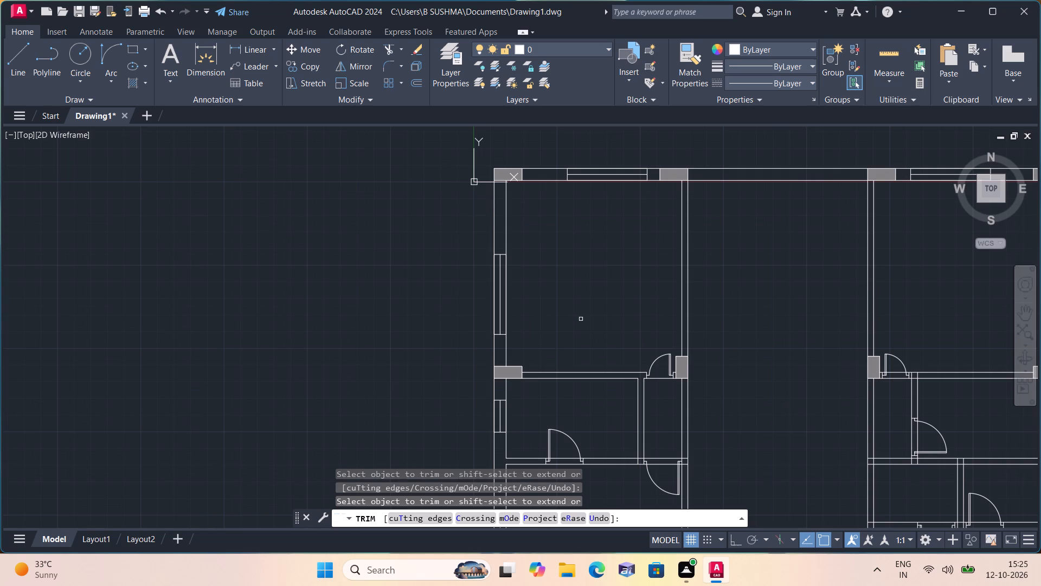
middle_click_drag(645, 277, 605, 207)
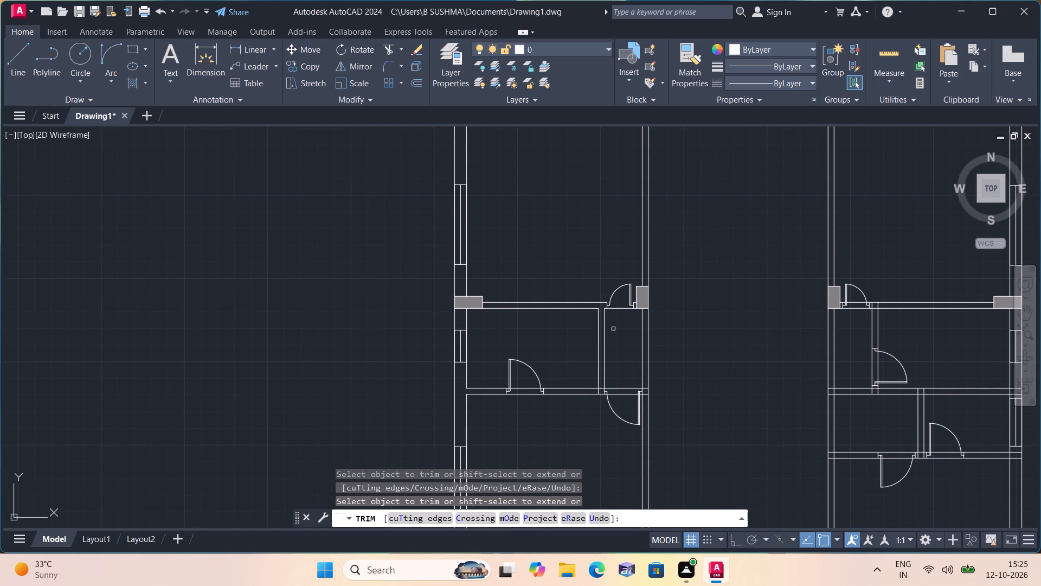
middle_click_drag(618, 331, 583, 242)
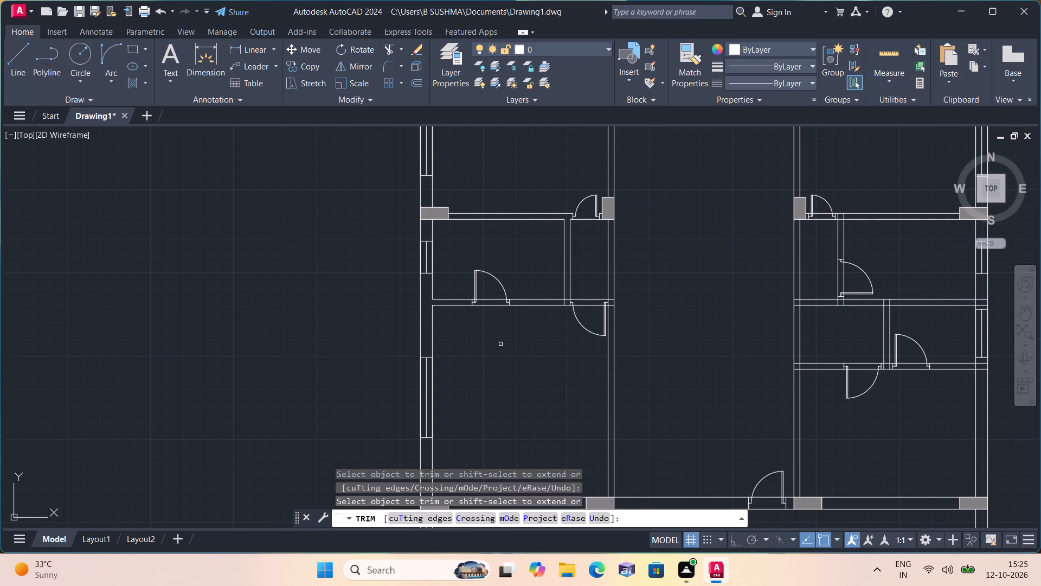
scroll(516, 301, "up", 1)
scroll(596, 310, "up", 1)
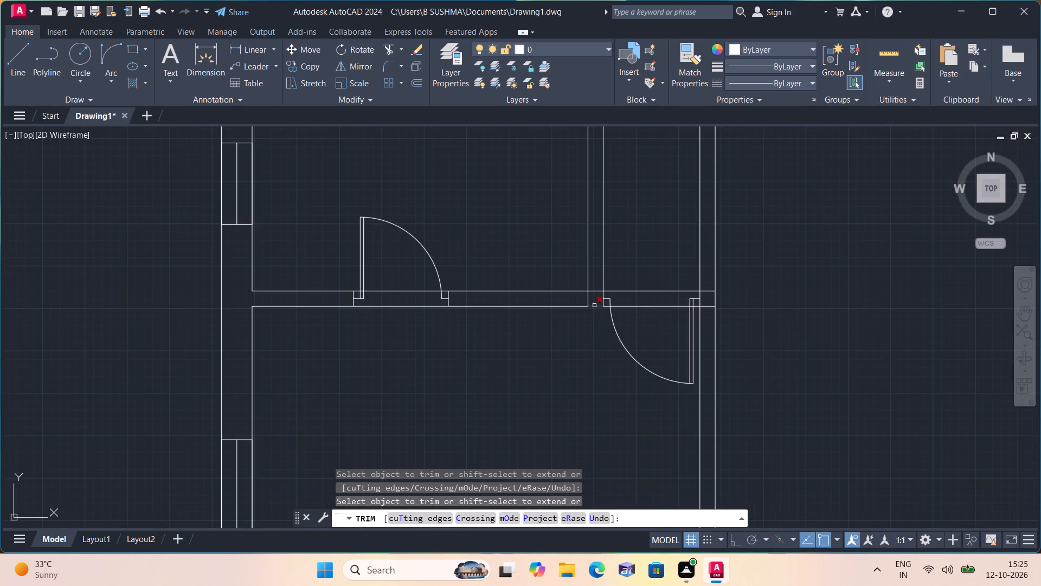
left_click(592, 301)
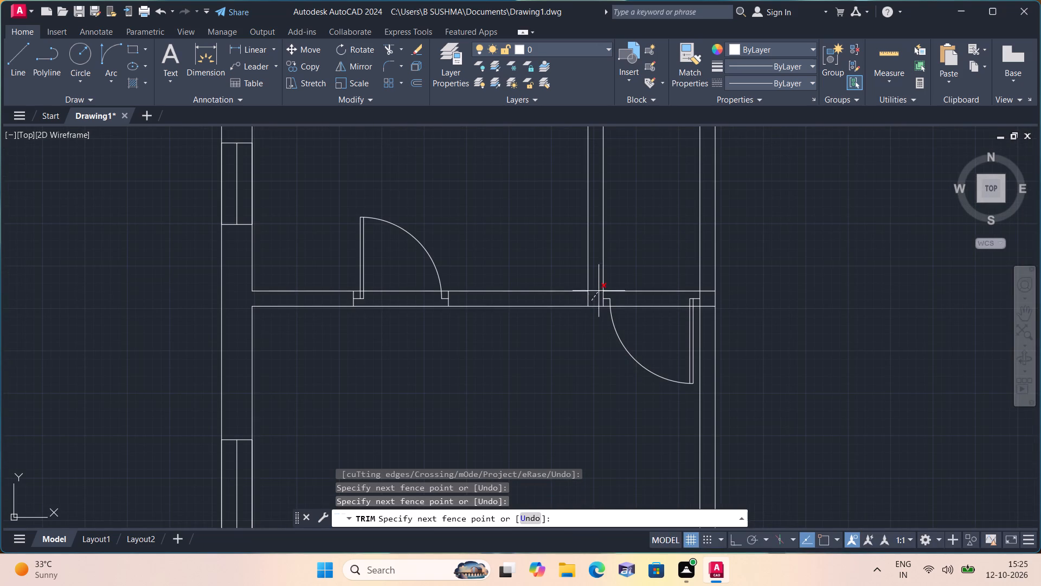
left_click(599, 285)
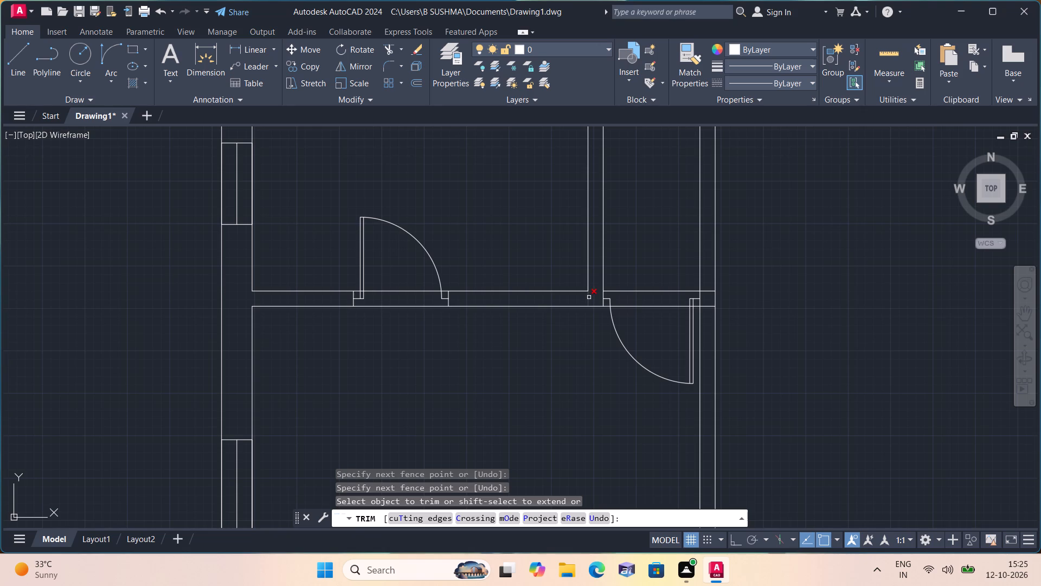
left_click(590, 298)
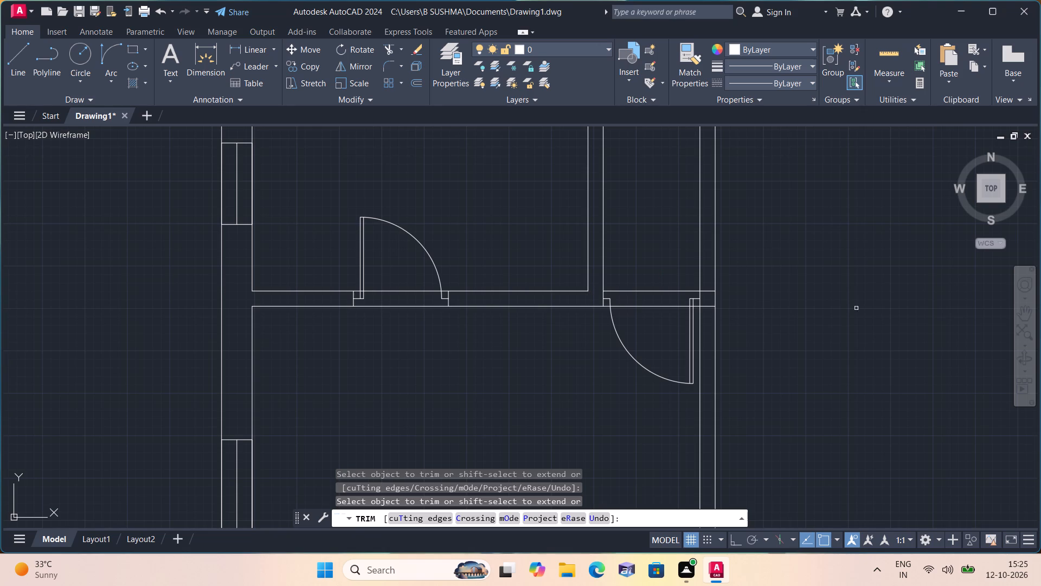
Trim the lower wall line across the adjacent door opening, its frame pieces and the part inside the passage's west wall.
middle_click_drag(856, 308, 774, 235)
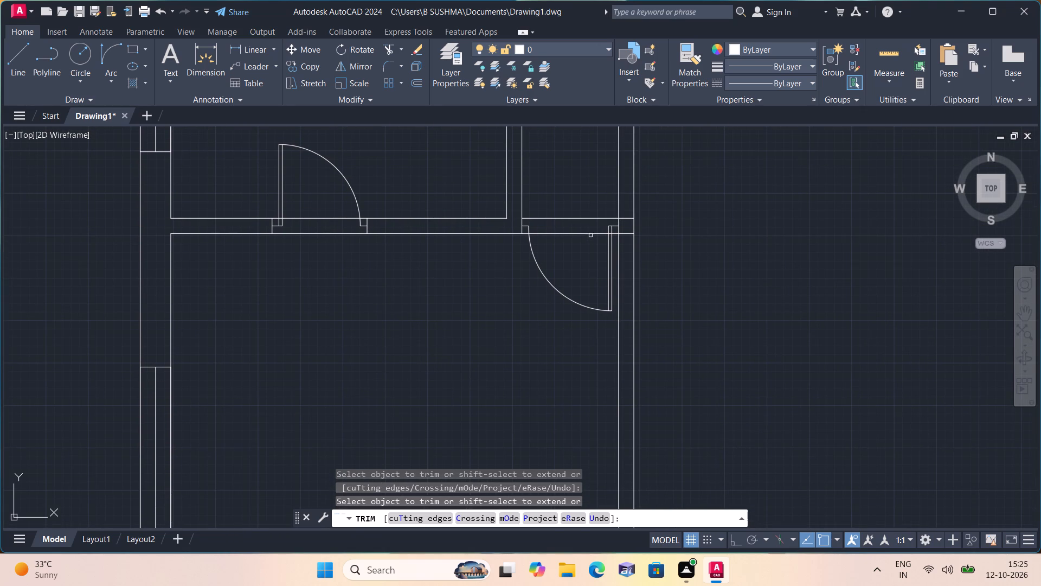
left_click(590, 233)
scroll(537, 237, "up", 3)
left_click(494, 223)
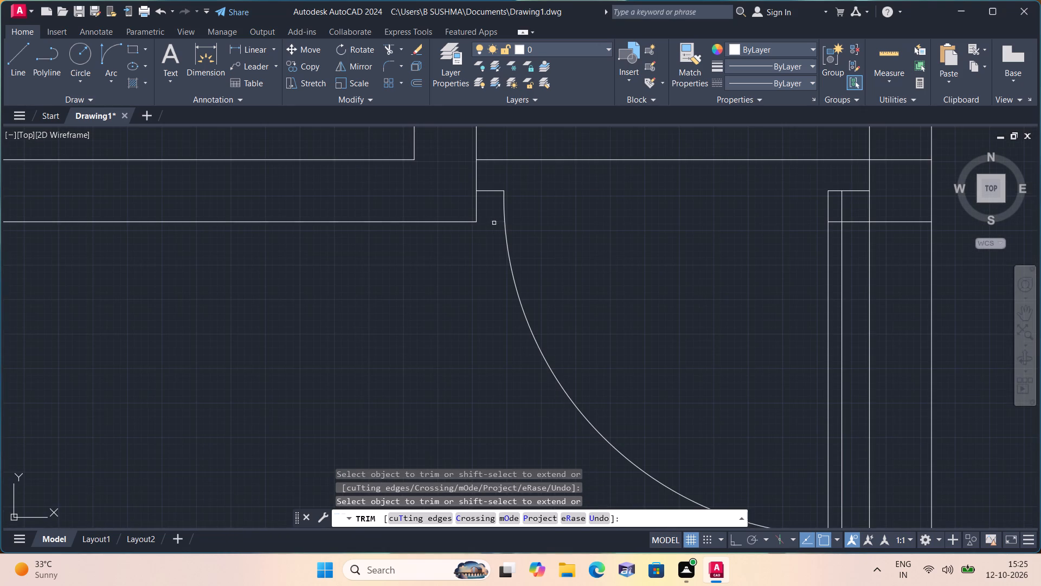
left_click(833, 225)
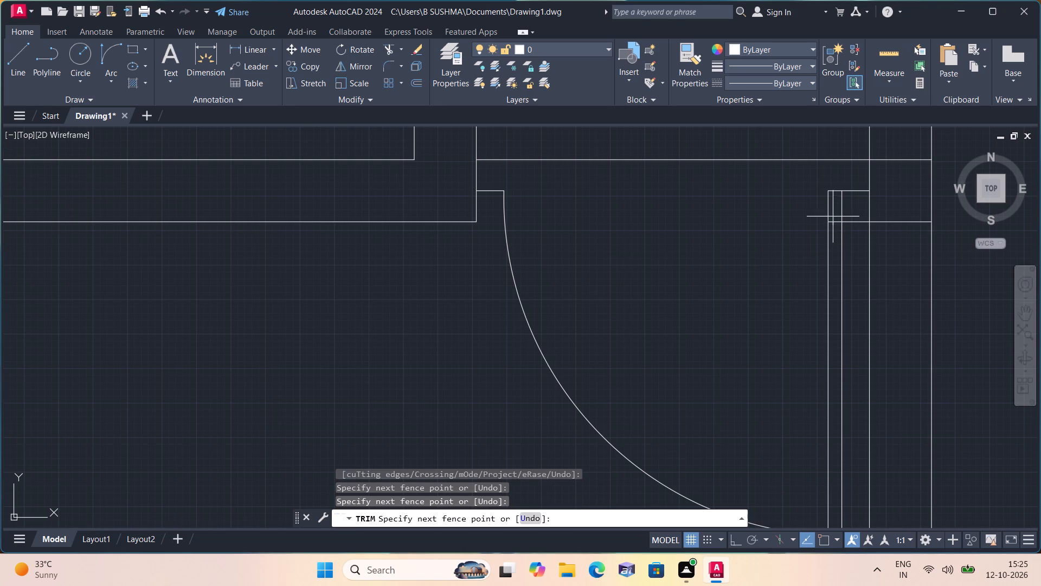
left_click(834, 214)
left_click(853, 222)
scroll(853, 222, "down", 2)
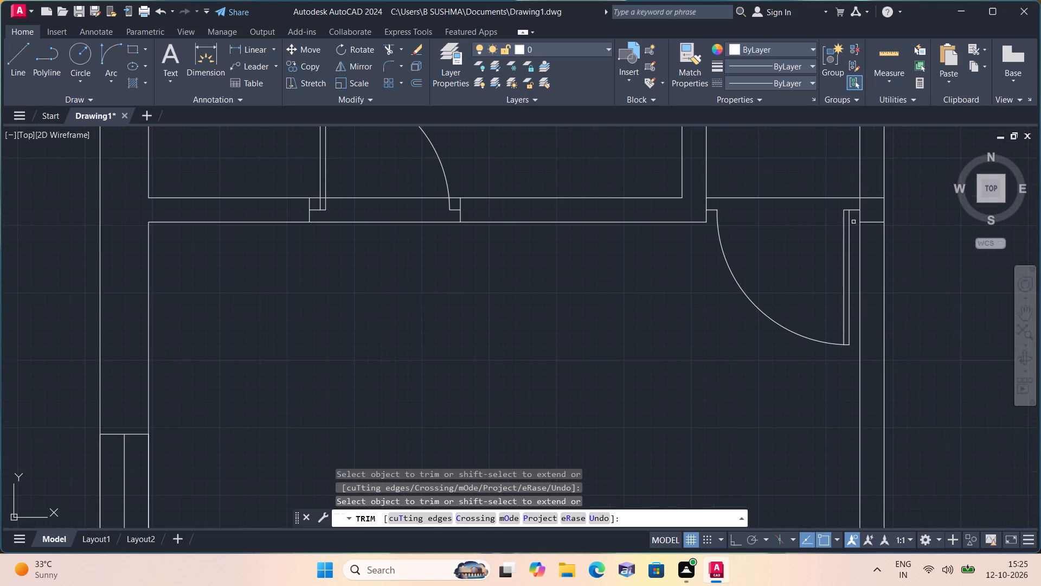
left_click(876, 222)
Trim the upper wall line across the central hall's south door opening, including the pieces crossing its leaf and frame beside the column.
scroll(876, 222, "down", 2)
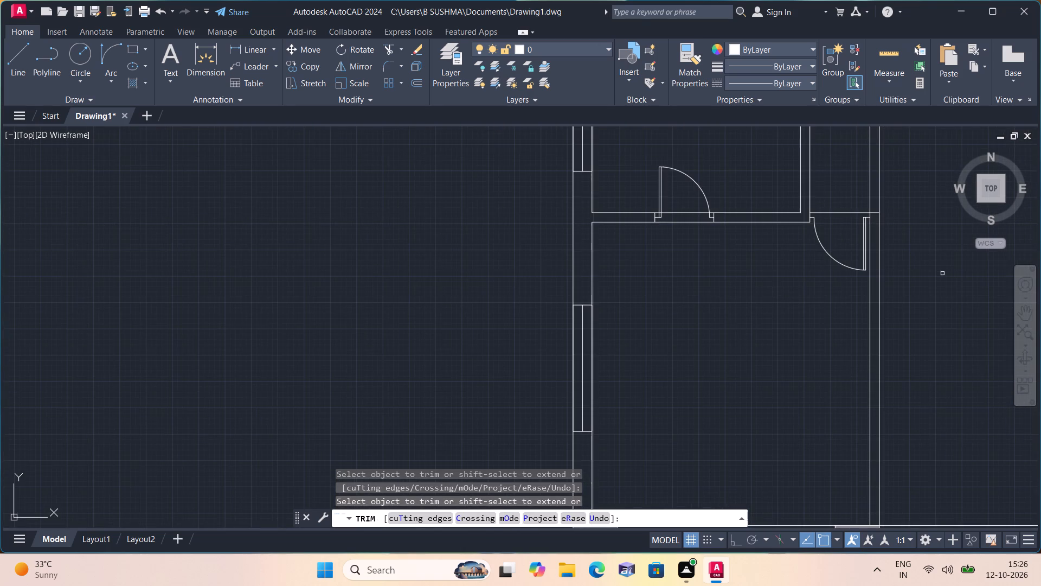
middle_click_drag(936, 274, 792, 240)
scroll(792, 239, "down", 2)
middle_click_drag(780, 249, 748, 298)
middle_click_drag(762, 332, 718, 238)
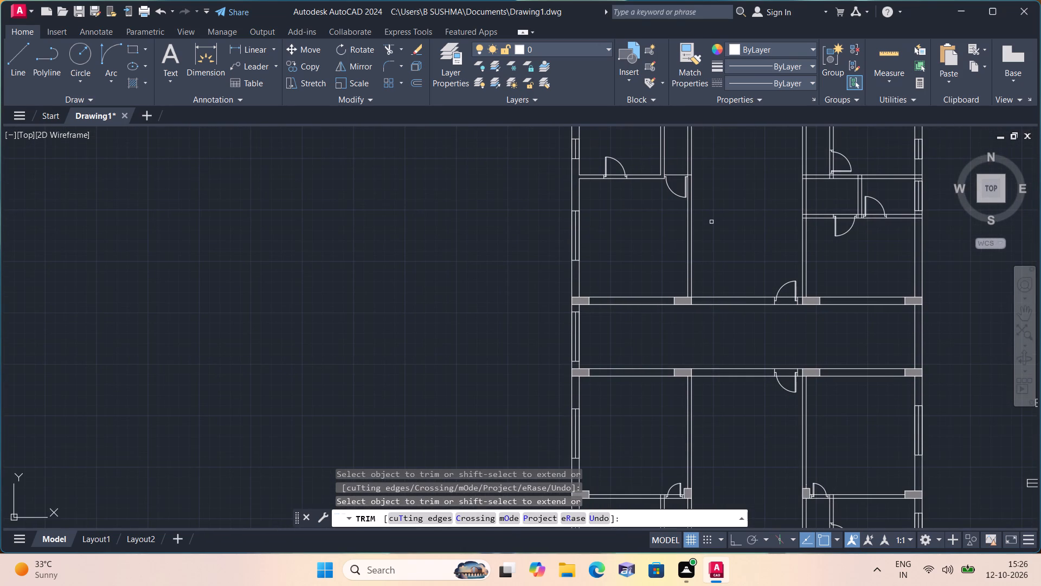
middle_click_drag(708, 224, 642, 253)
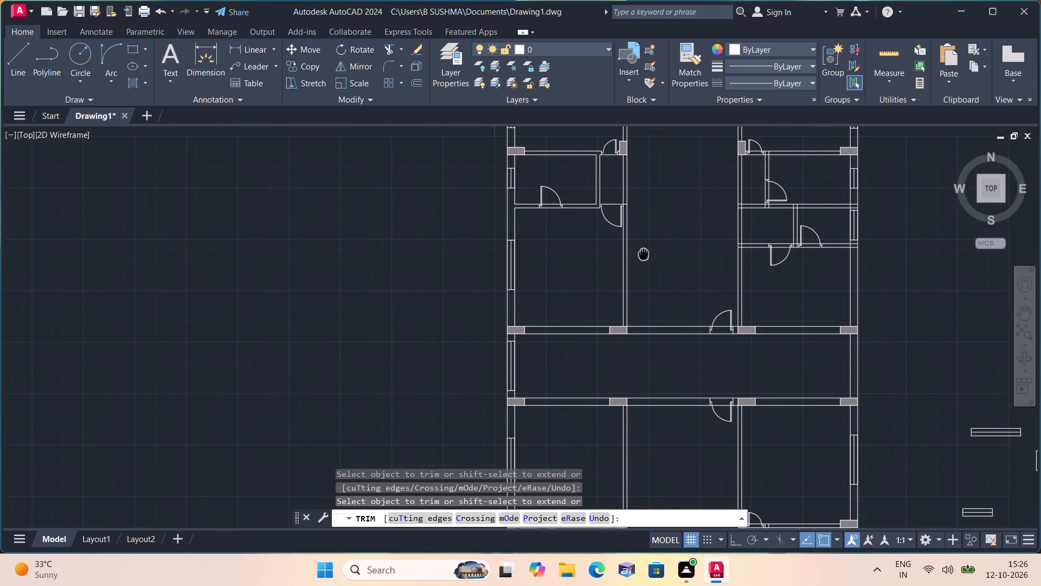
middle_click_drag(642, 253, 641, 253)
scroll(714, 329, "up", 4)
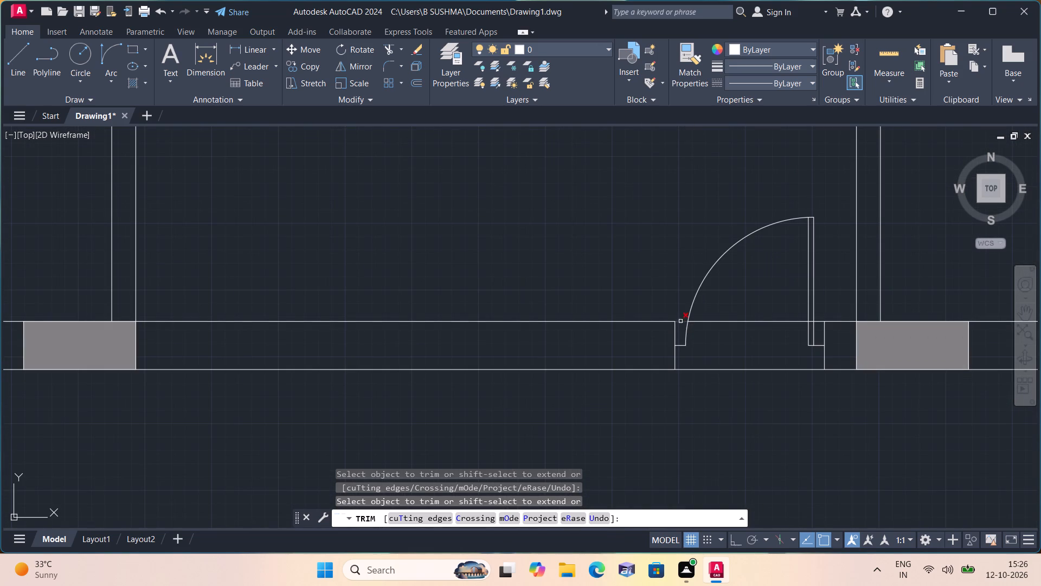
left_click(680, 320)
left_click(701, 322)
scroll(814, 324, "up", 2)
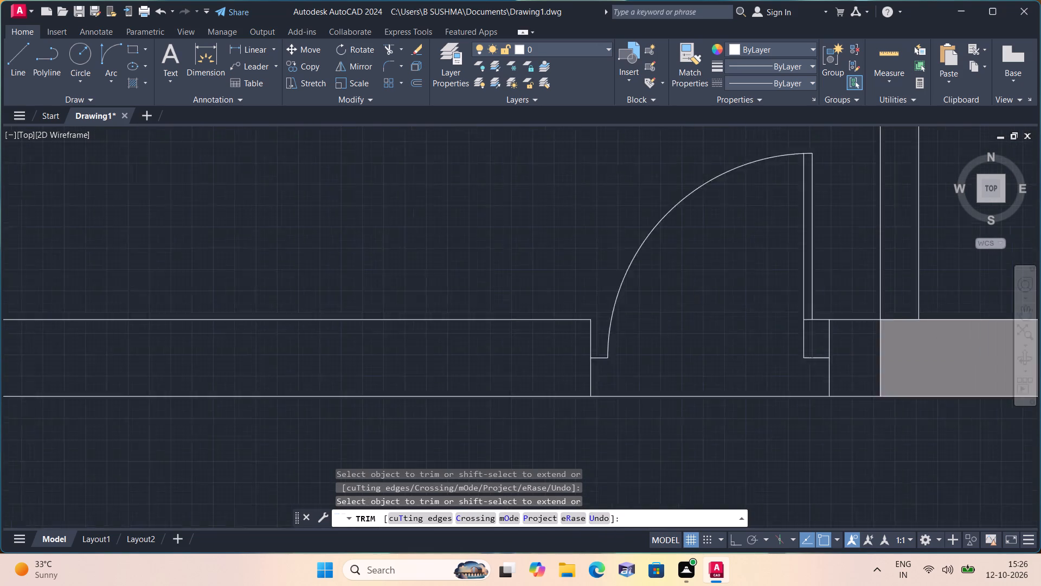
left_click(820, 317)
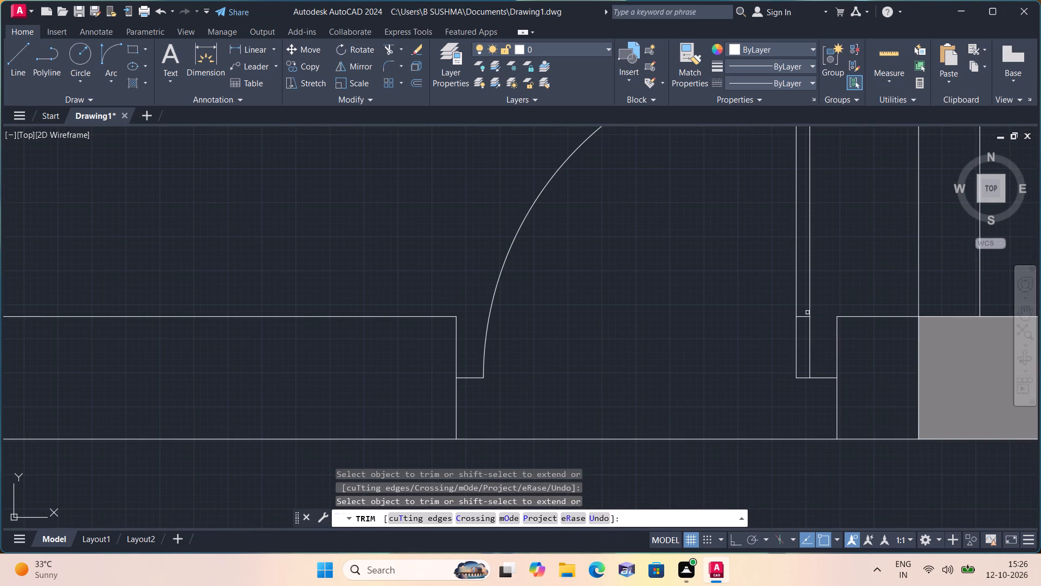
left_click(800, 319)
Trim the northern horizontal partition's two lines between the east block's west wall and the short vertical partition, opening the passage.
scroll(774, 315, "down", 3)
middle_click_drag(739, 317, 731, 317)
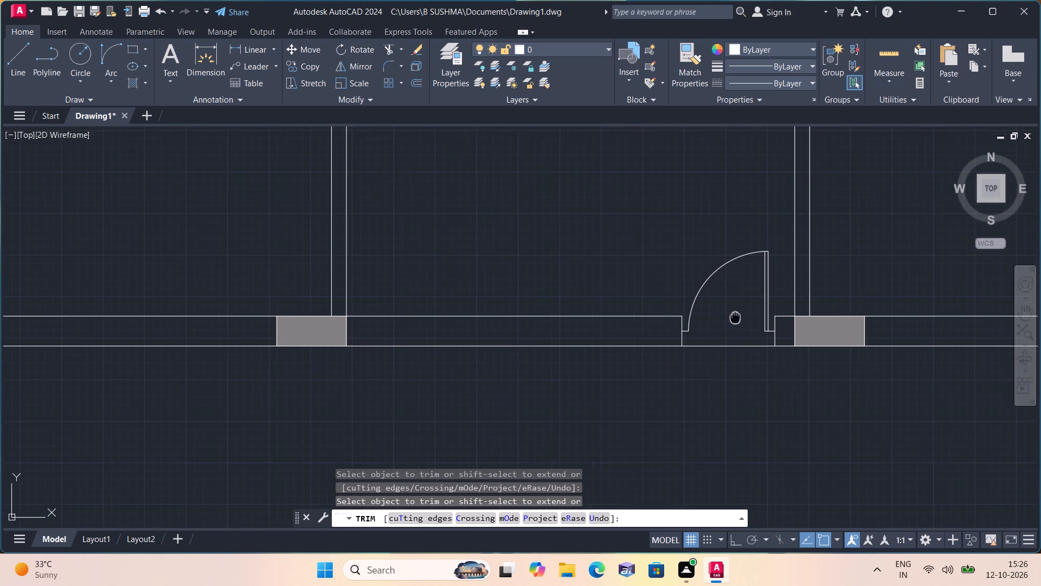
middle_click_drag(731, 317, 601, 348)
scroll(601, 349, "down", 2)
middle_click_drag(681, 301, 681, 300)
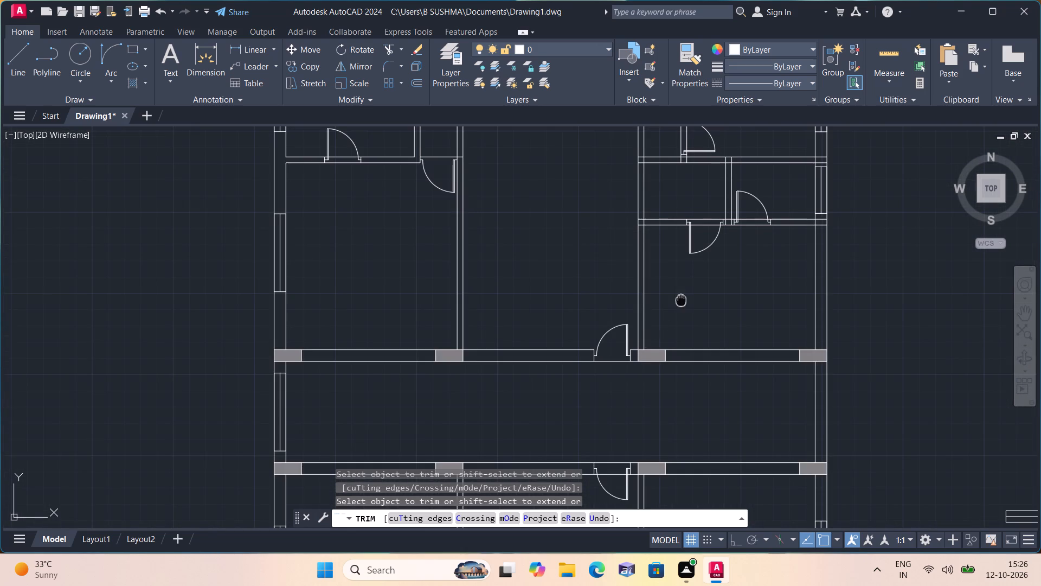
middle_click_drag(681, 300, 698, 415)
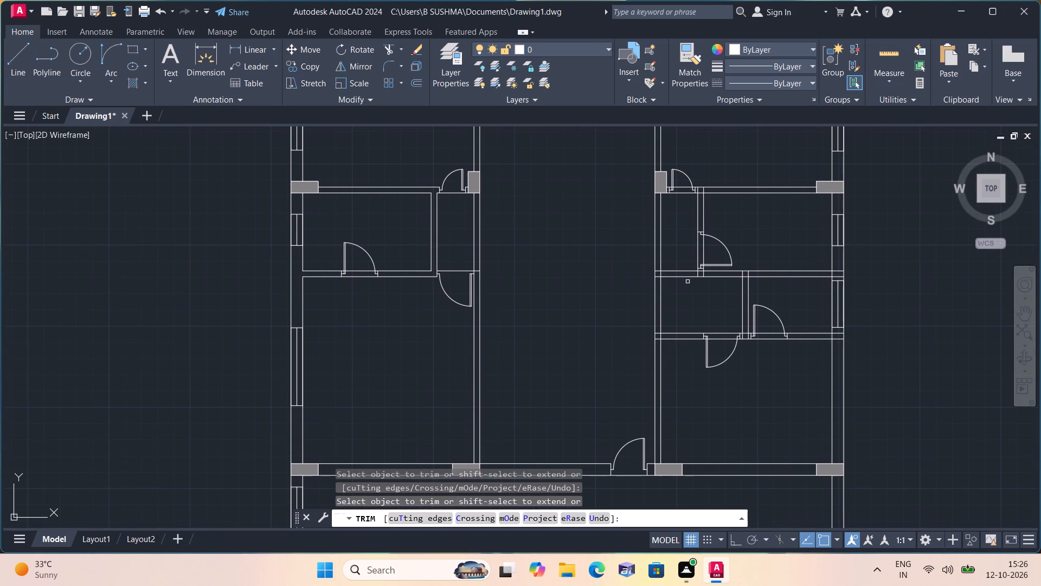
scroll(656, 283, "up", 2)
left_click(659, 267)
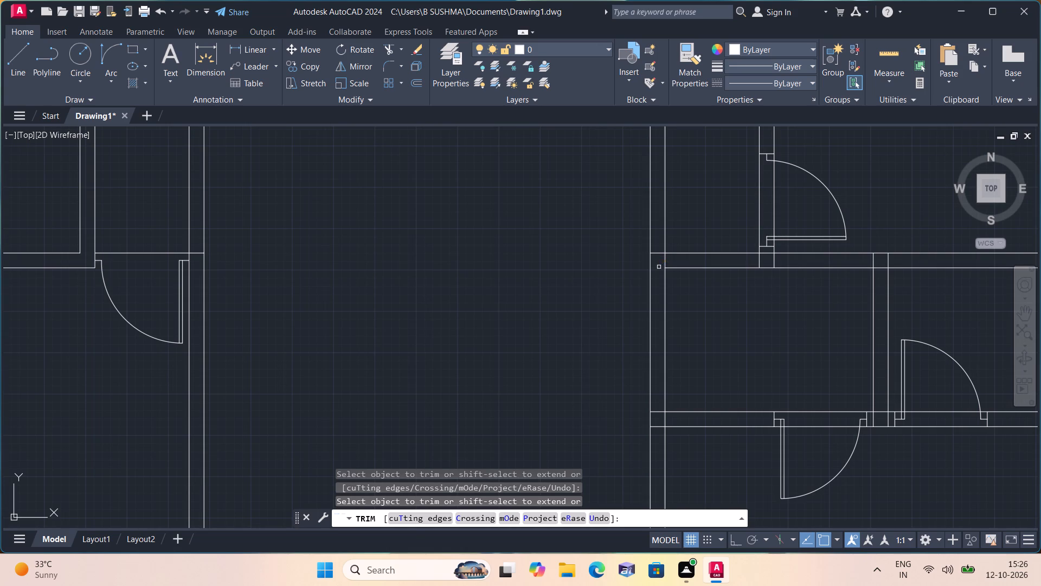
left_click_drag(714, 237, 727, 316)
Trim the overlapping lines where the next horizontal partition to the south meets the east block's west wall, opening the junction.
scroll(727, 316, "down", 2)
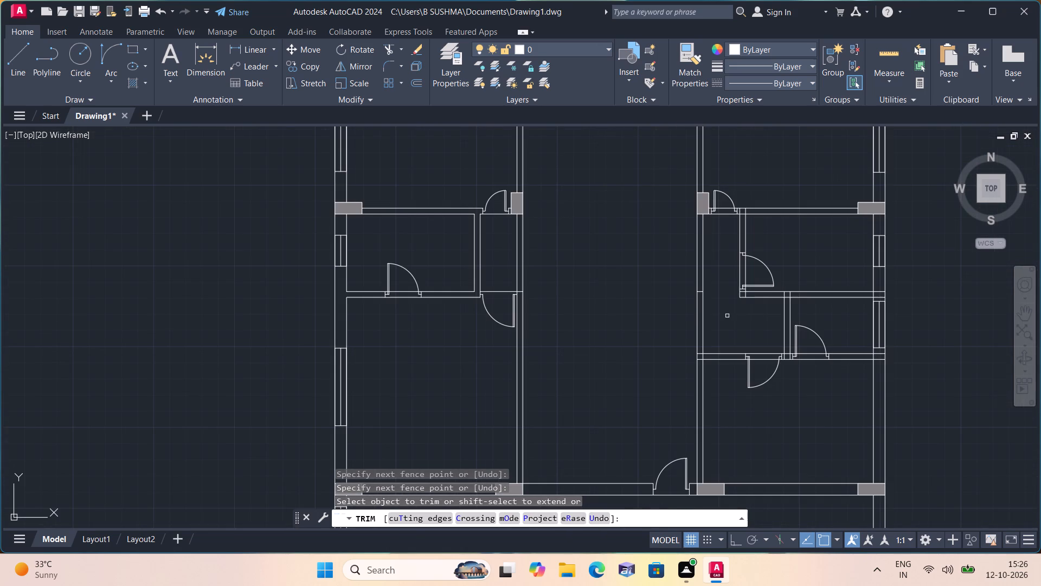
scroll(703, 368, "up", 2)
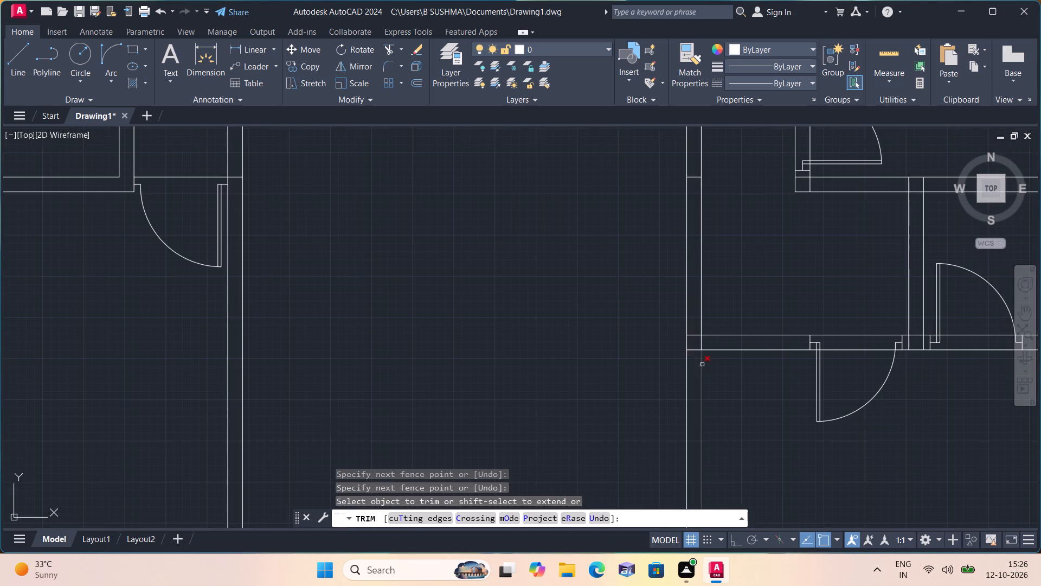
left_click_drag(692, 329, 688, 358)
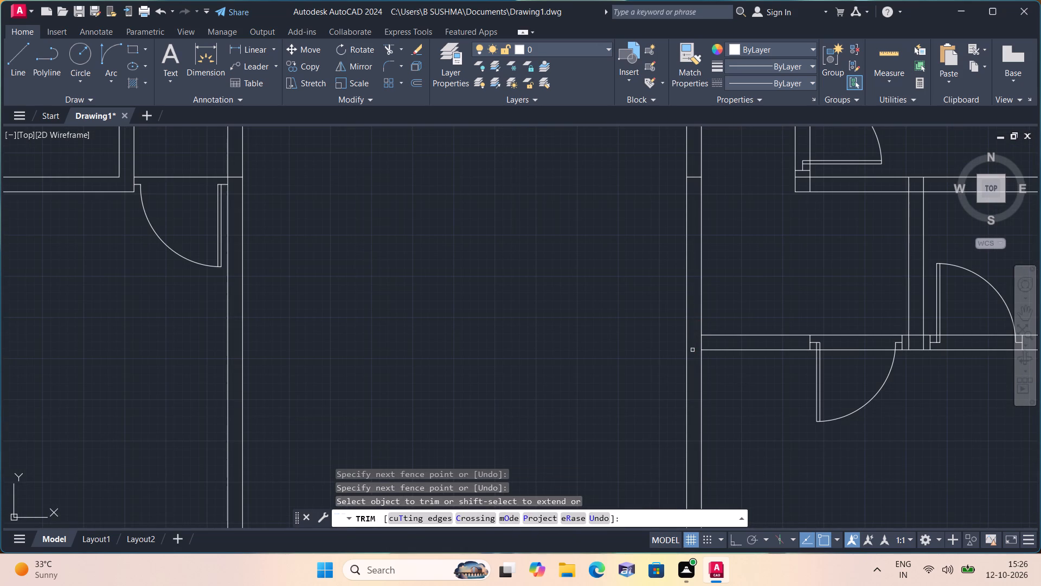
left_click(702, 342)
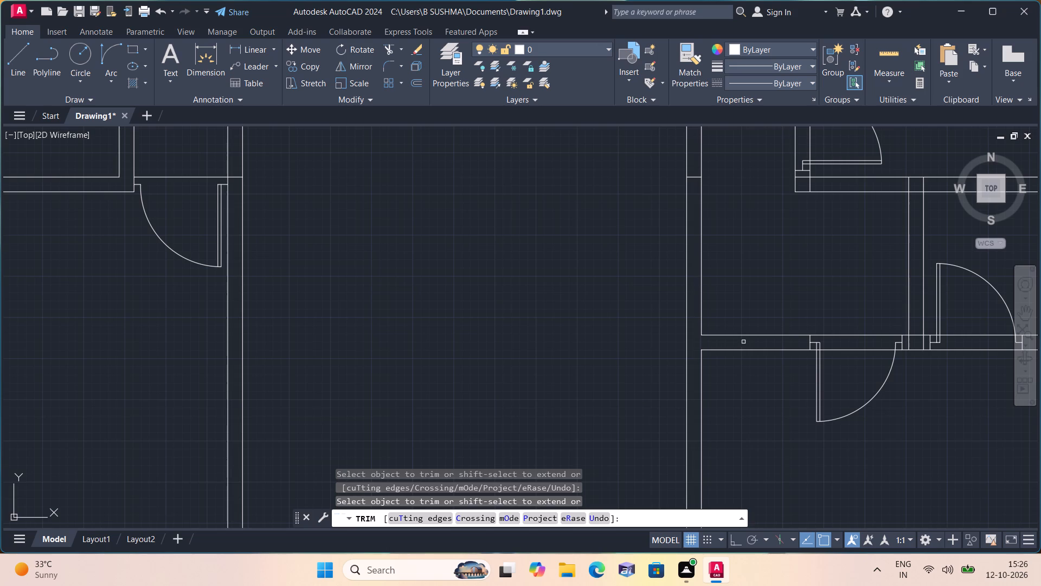
Trim the lower wall line across the south-swinging door opening in that partition, including the pieces at its leaf and frame.
middle_click_drag(761, 418, 696, 373)
scroll(751, 315, "up", 2)
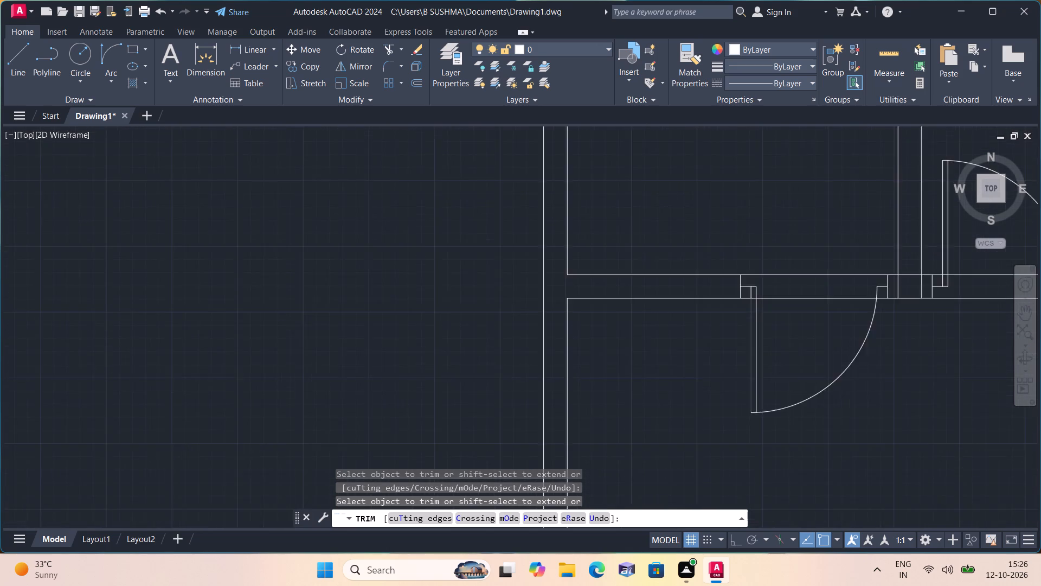
scroll(751, 292, "up", 1)
left_click(750, 288)
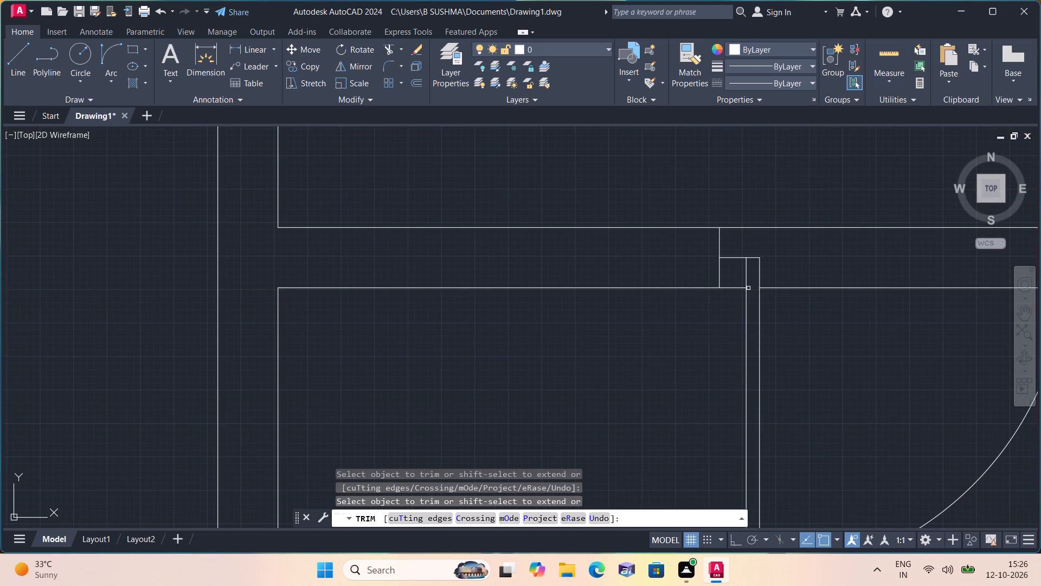
left_click(732, 289)
scroll(733, 292, "down", 2)
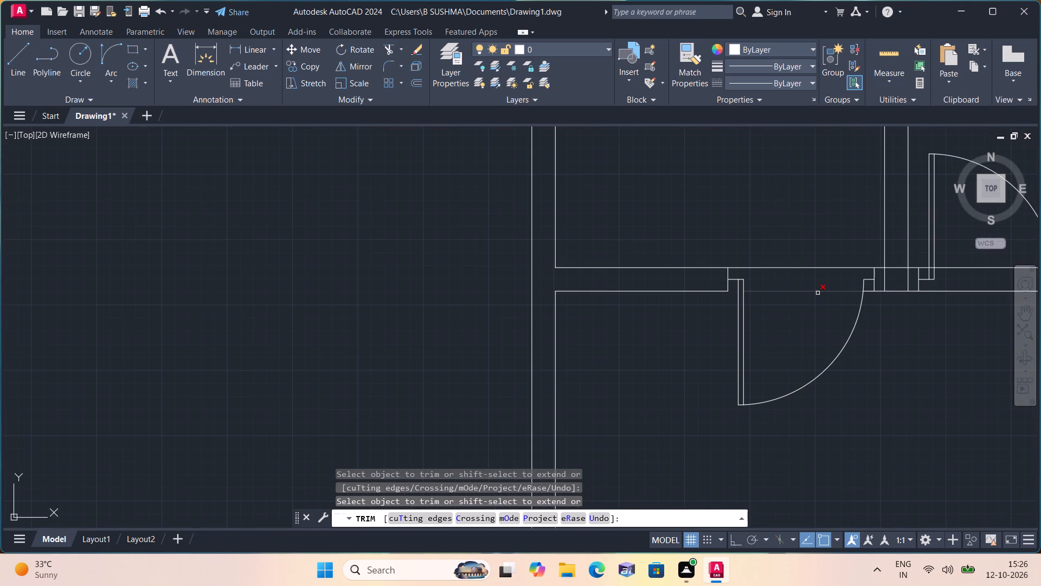
left_click(818, 293)
middle_click_drag(915, 345, 831, 381)
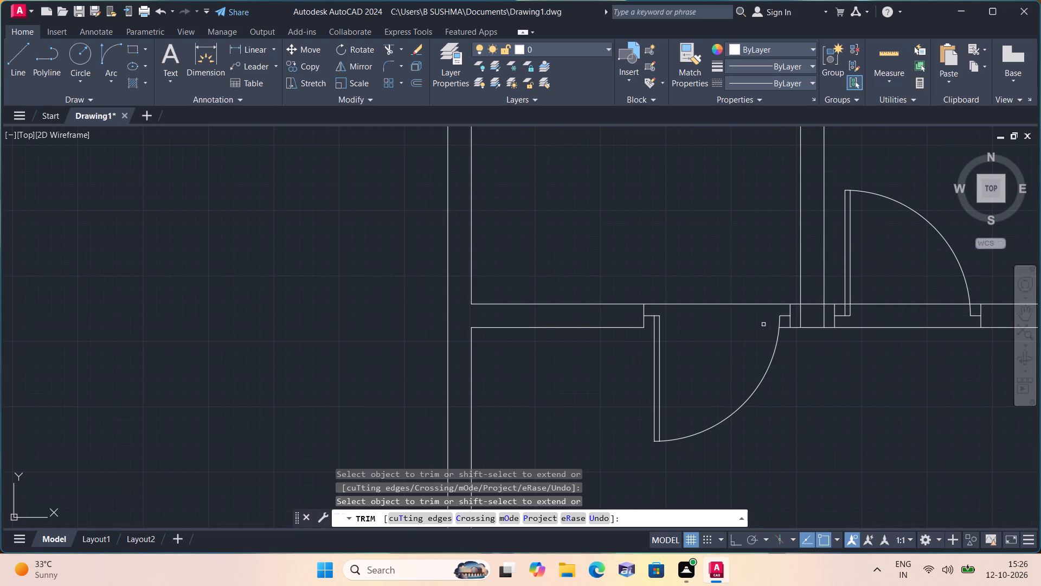
left_click(784, 329)
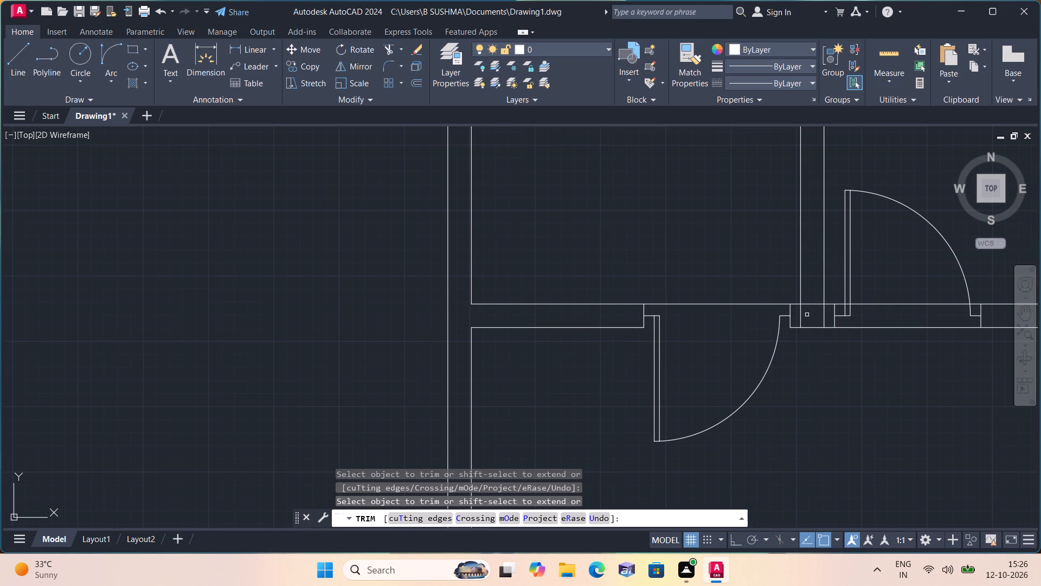
Trim the overlapping lines where the vertical partition between the two doors meets that horizontal partition, opening the junction.
left_click(799, 316)
left_click_drag(817, 301, 817, 308)
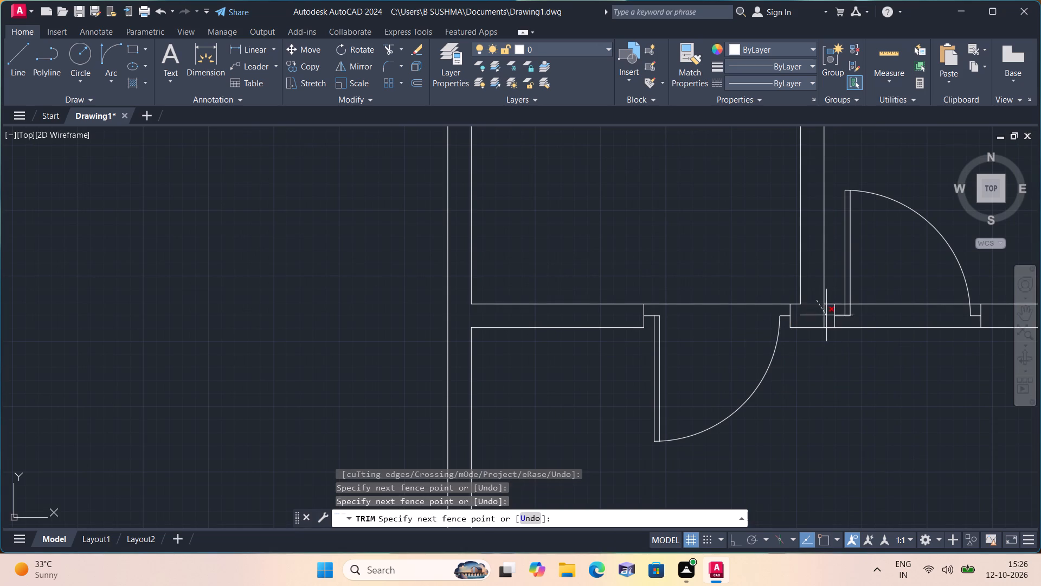
left_click(831, 316)
Trim the lower wall line across the adjacent north-swinging door opening east of the vertical partition.
middle_click_drag(821, 318, 755, 390)
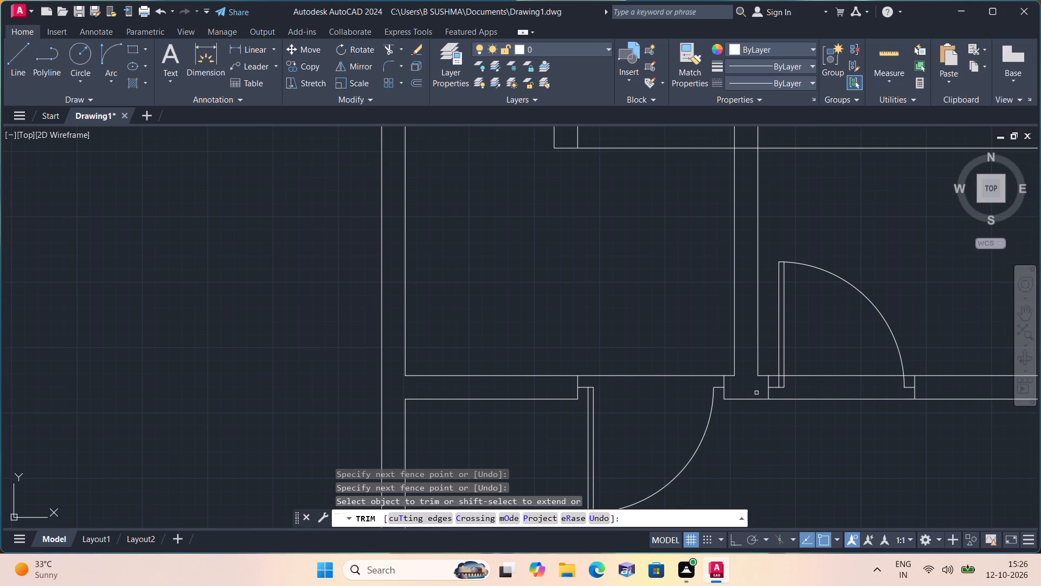
left_click(796, 400)
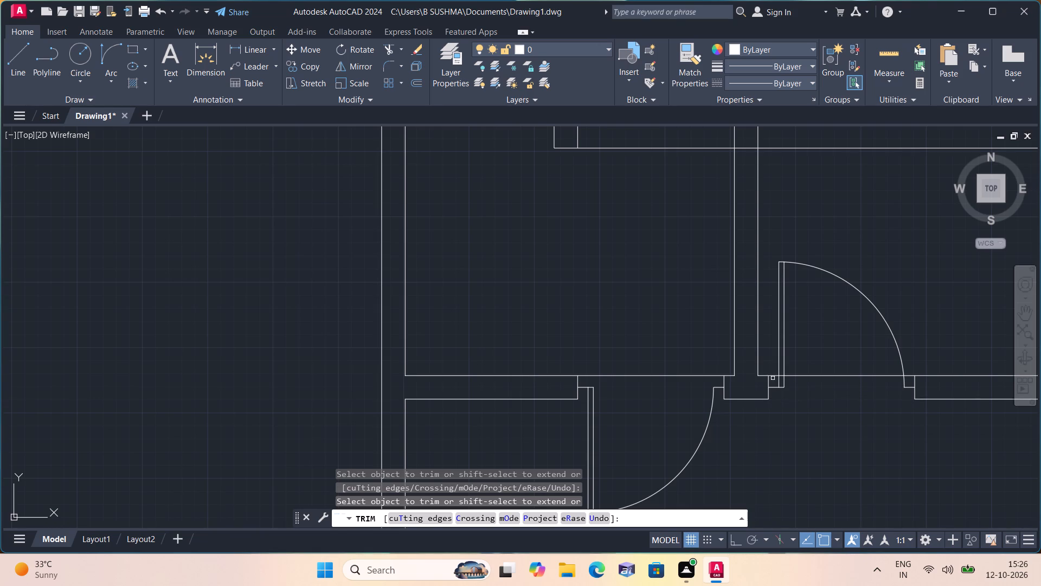
Trim the upper wall line across the door opening beside the east block's northern column, including the pieces crossing its leaf and frame.
scroll(822, 392, "up", 1)
middle_click_drag(815, 392, 779, 501)
scroll(779, 501, "down", 1)
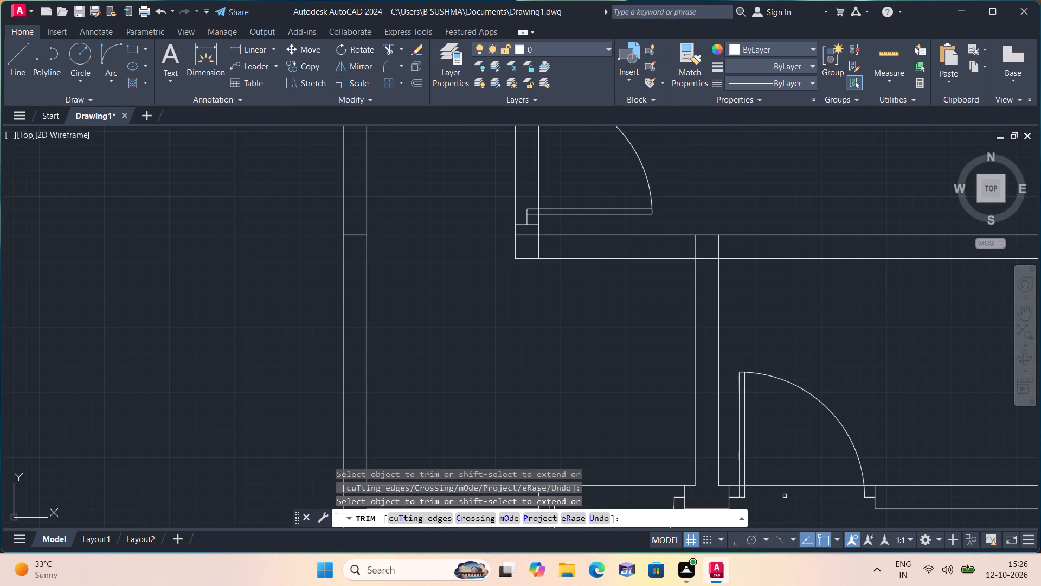
scroll(791, 412, "down", 1)
middle_click_drag(847, 399, 836, 378)
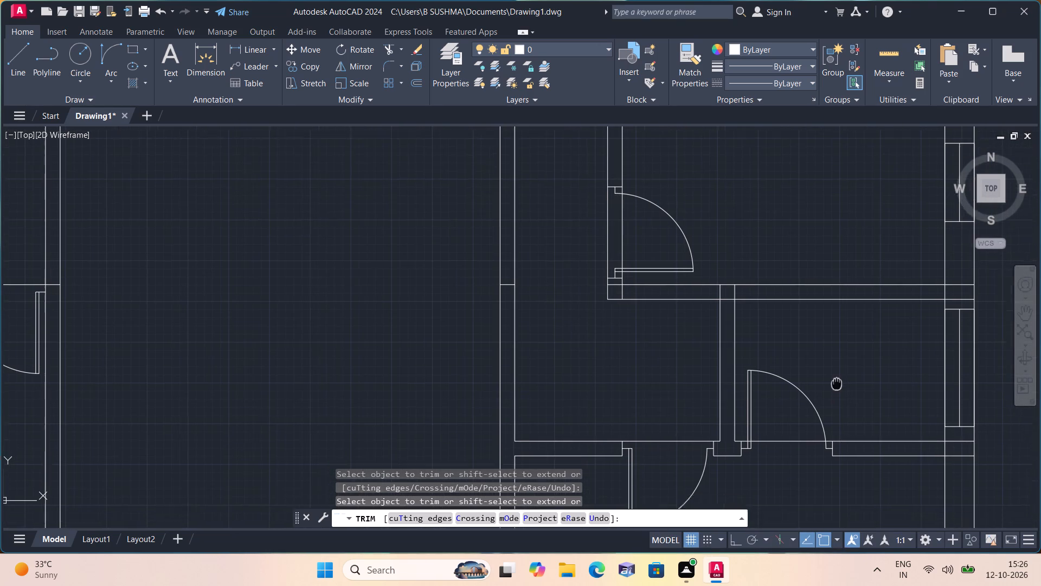
middle_click_drag(836, 378, 834, 363)
scroll(777, 303, "down", 2)
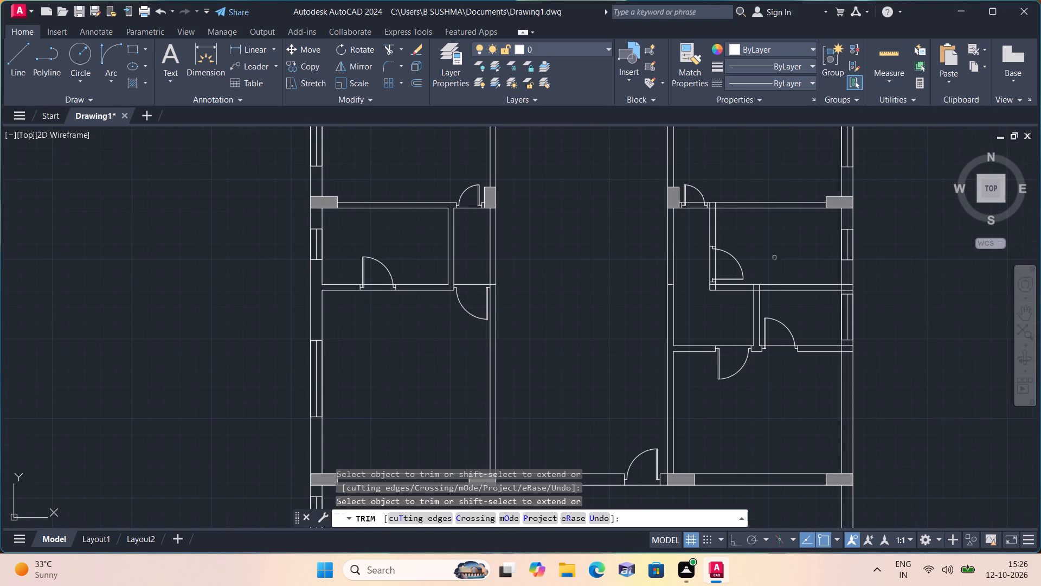
middle_click_drag(771, 270, 781, 330)
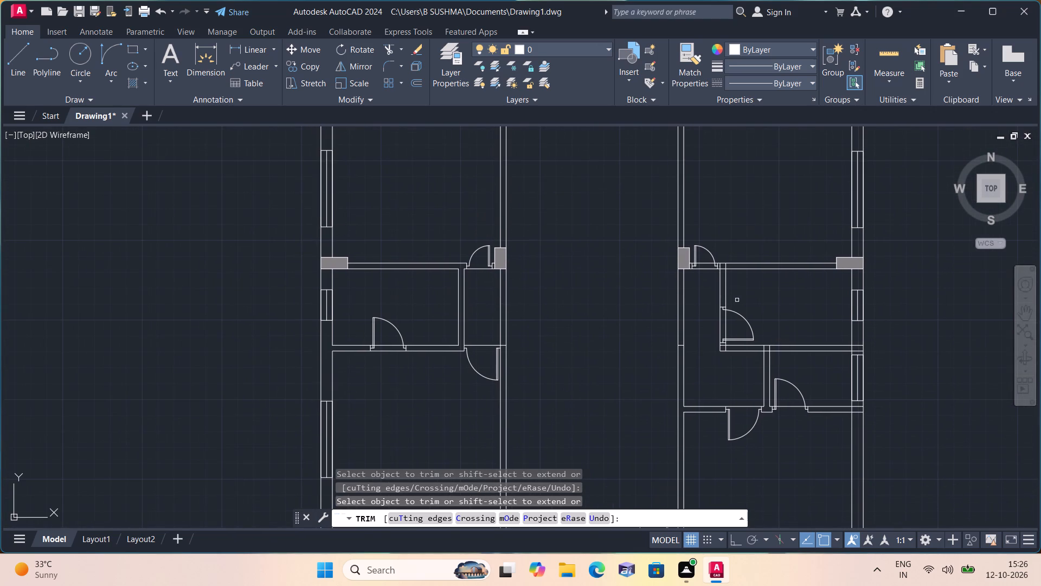
scroll(684, 264, "up", 3)
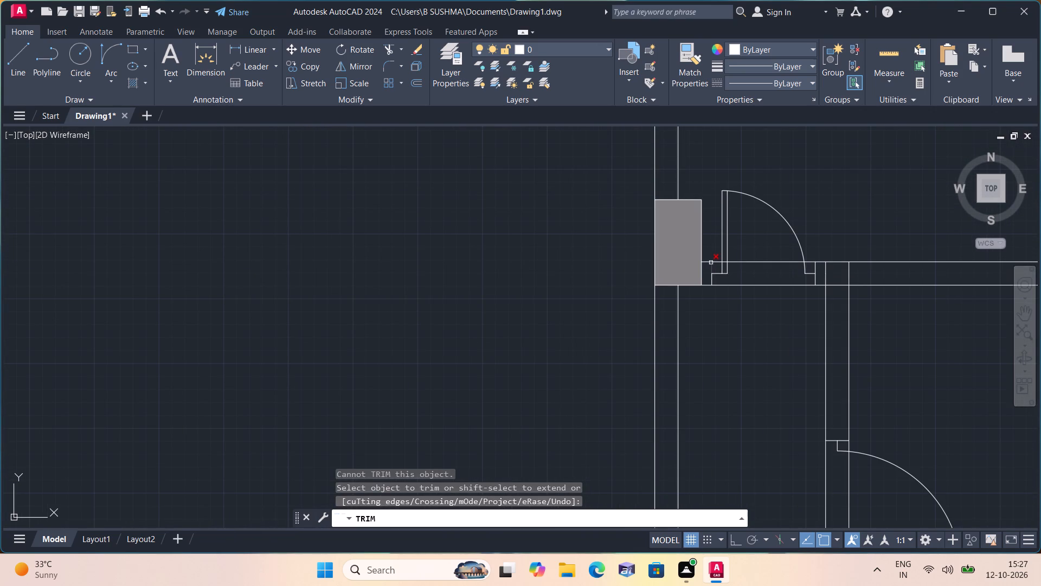
left_click(716, 261)
scroll(722, 259, "up", 3)
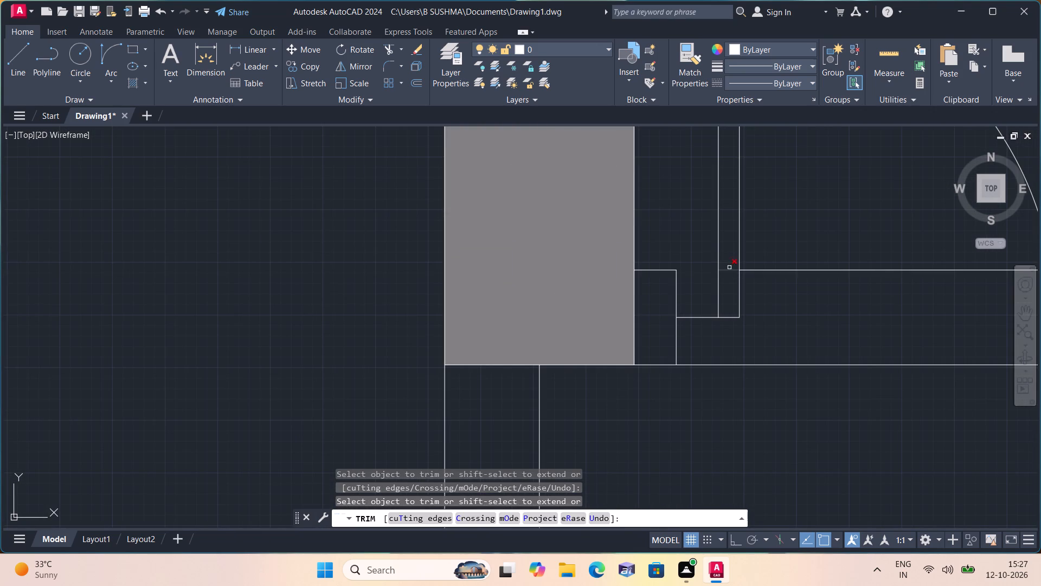
left_click(729, 267)
left_click(730, 279)
scroll(729, 281, "down", 2)
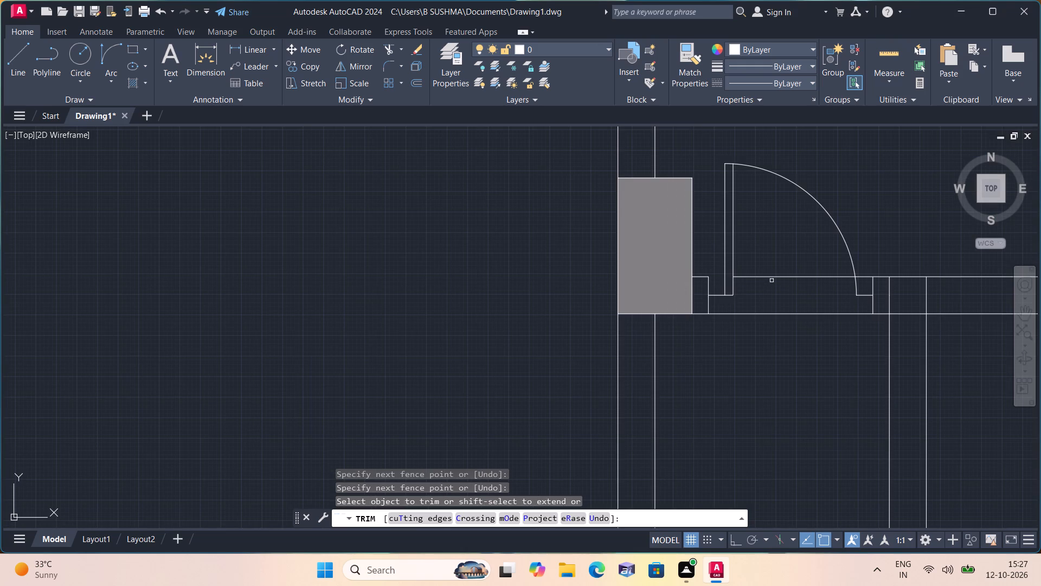
left_click(772, 278)
middle_click_drag(770, 277, 673, 252)
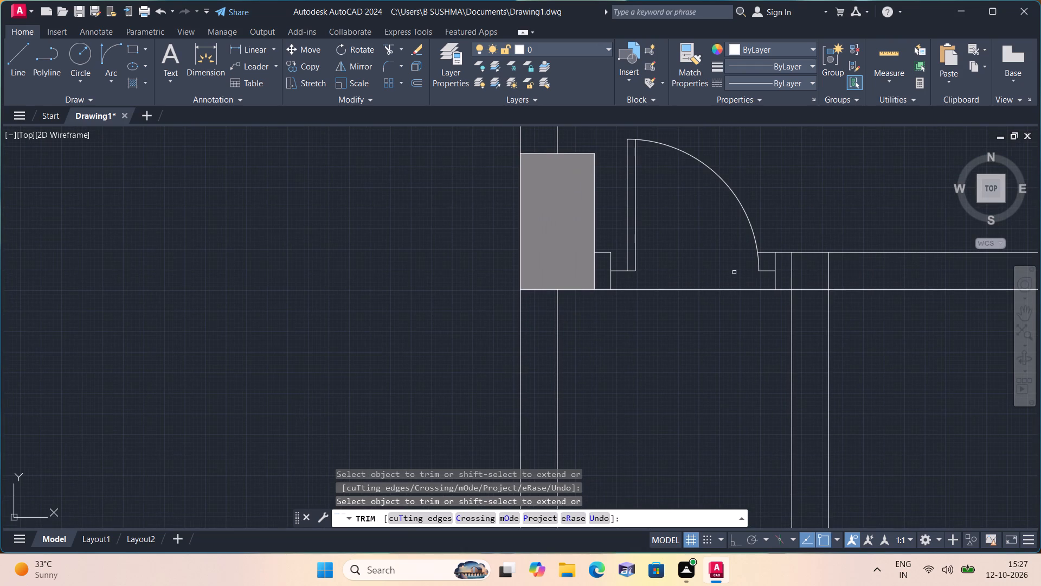
left_click(768, 252)
Trim the overlapping lines where the vertical partition east of that door meets the horizontal wall, opening the junction.
scroll(768, 252, "down", 1)
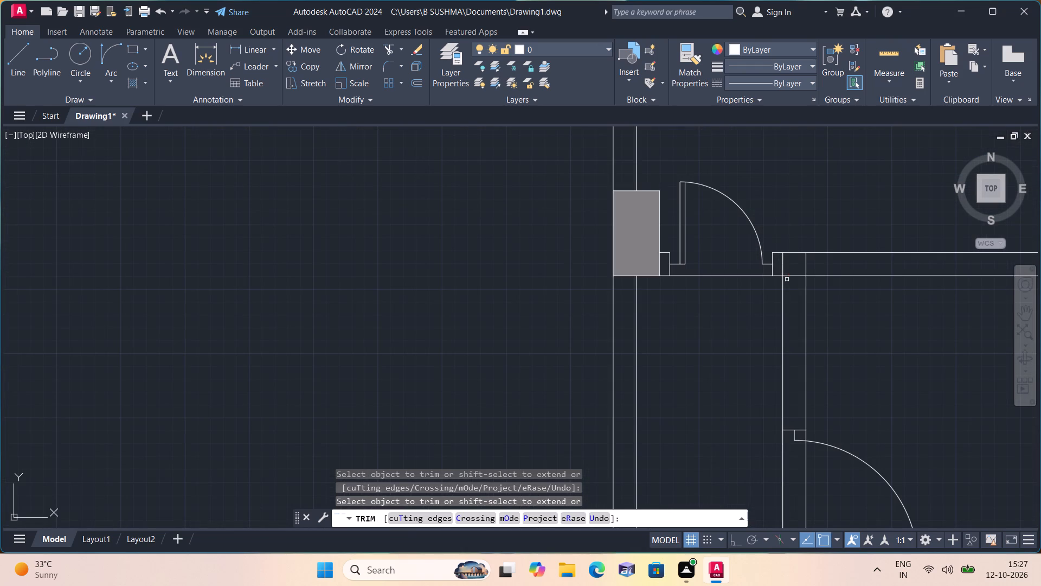
left_click(792, 276)
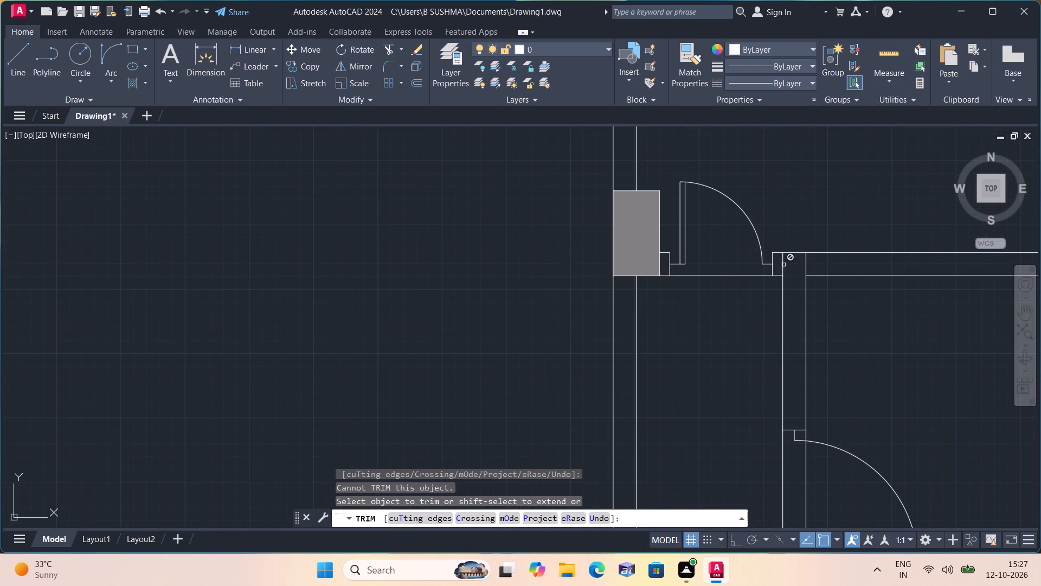
left_click(783, 264)
left_click(781, 263)
left_click(781, 263)
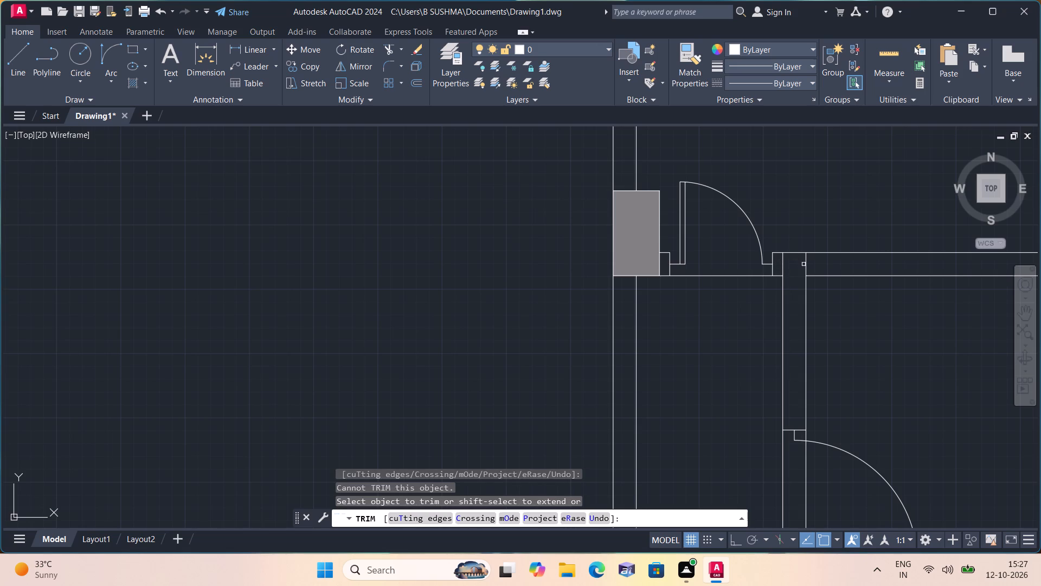
left_click(811, 266)
left_click(780, 263)
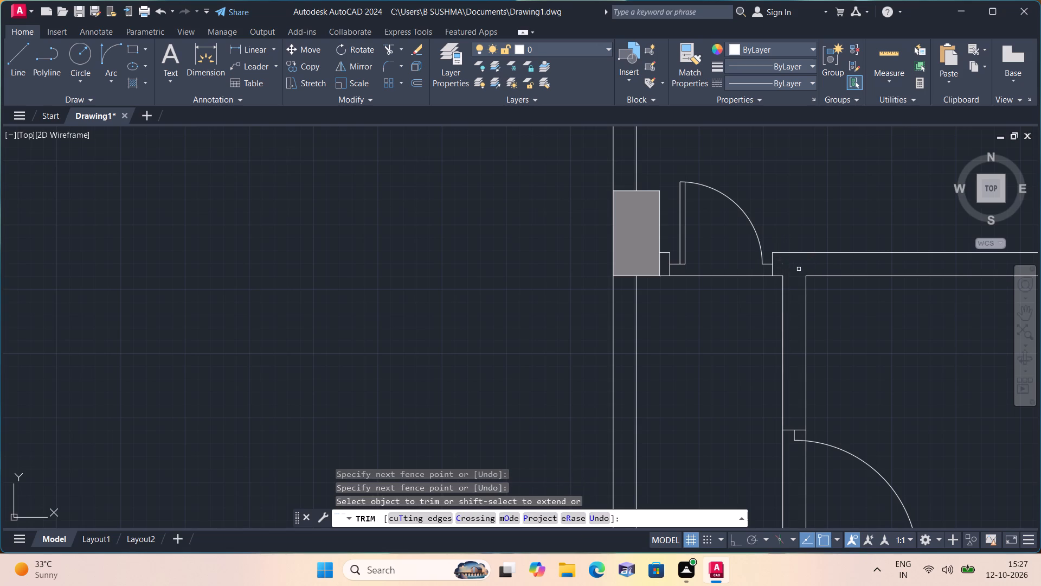
middle_click_drag(799, 269, 634, 314)
scroll(592, 312, "down", 2)
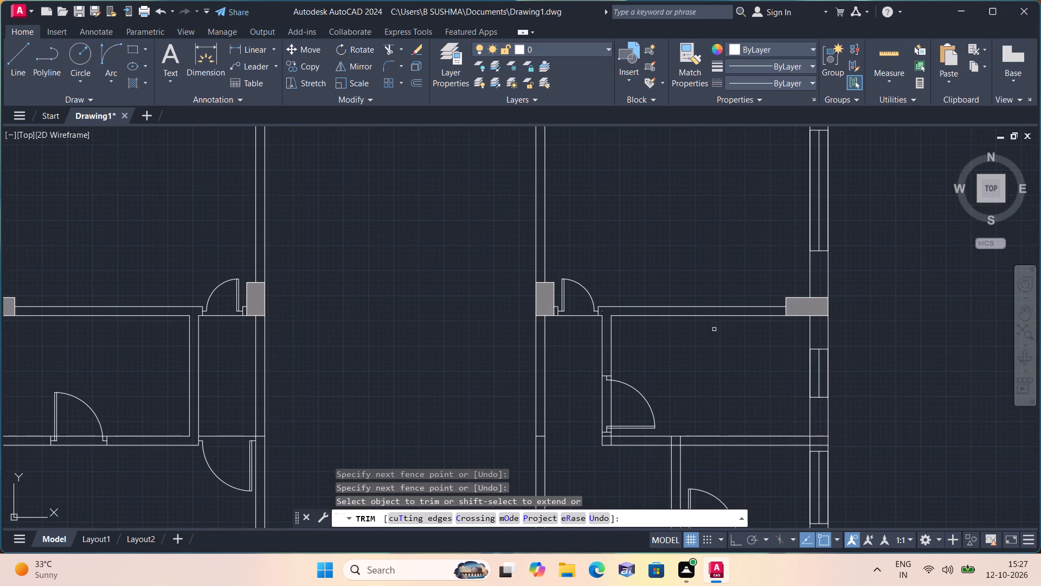
Trim the overlapping lines where the horizontal partition south of the east-swinging door meets the east exterior wall, opening the junction.
middle_click_drag(746, 356, 690, 282)
middle_click_drag(677, 285, 676, 285)
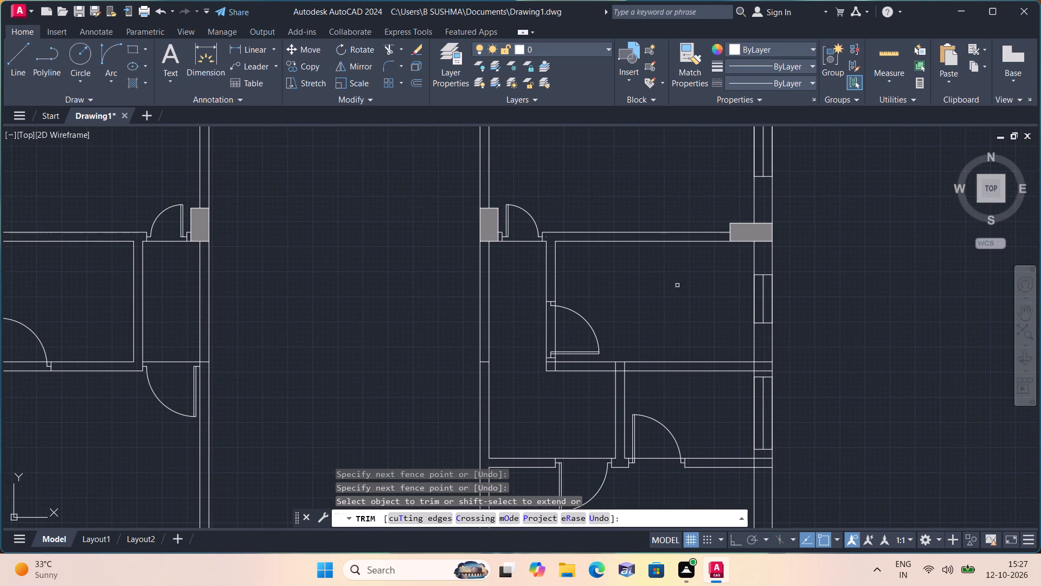
middle_click_drag(676, 285, 660, 240)
scroll(738, 319, "up", 2)
left_click(736, 321)
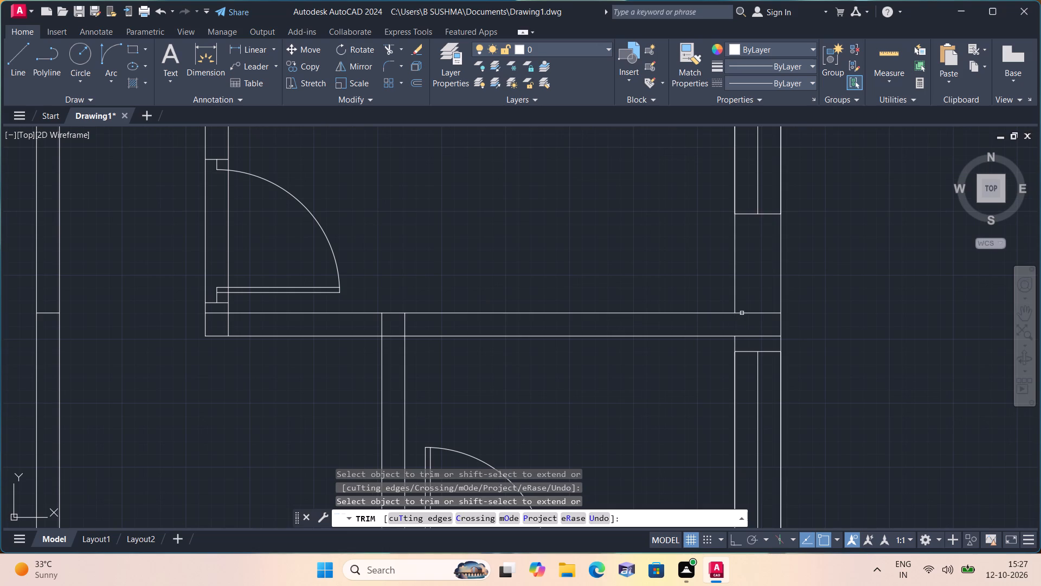
left_click(742, 311)
left_click(749, 336)
Trim the overlapping lines where that partition meets both vertical partitions, plus the west wall line across the east-swinging door opening.
scroll(749, 336, "down", 1)
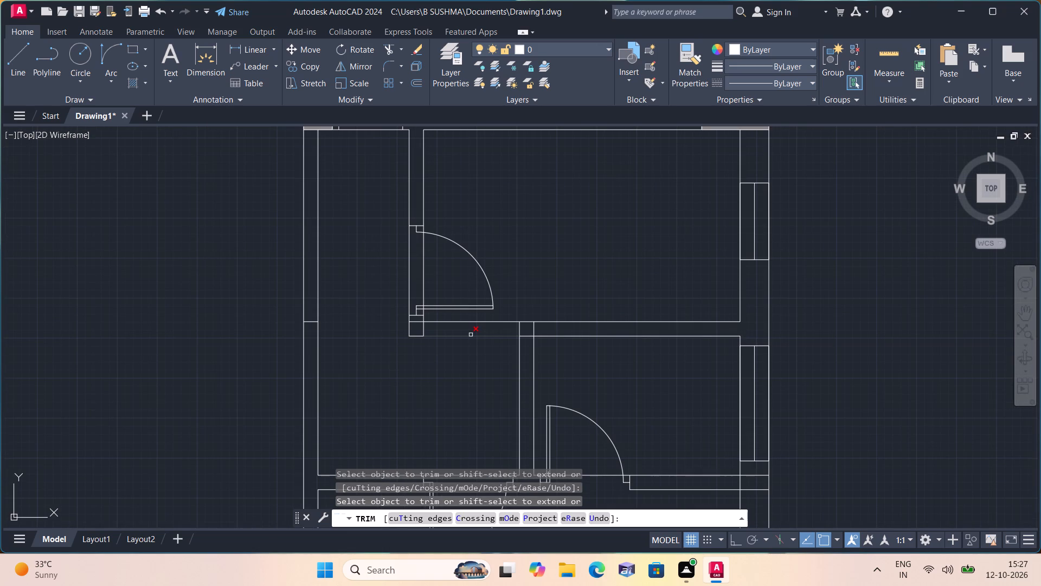
left_click(417, 329)
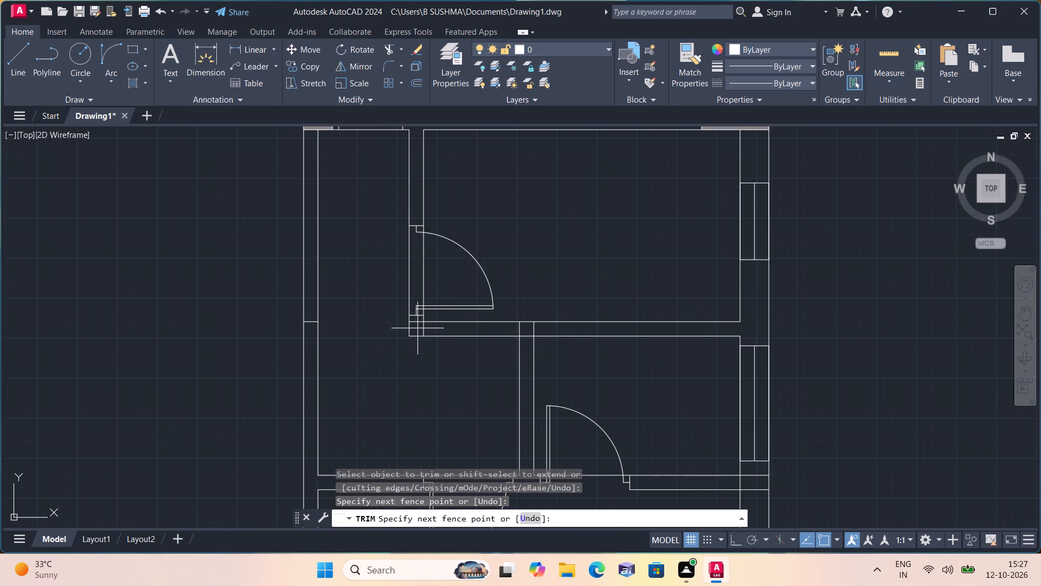
left_click(540, 329)
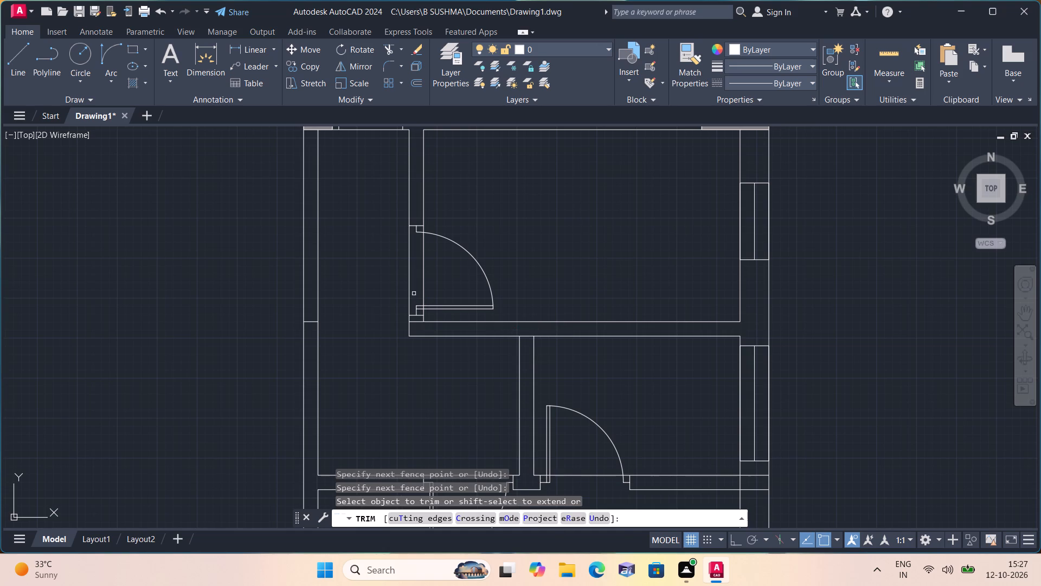
left_click(414, 294)
left_click(400, 273)
left_click(412, 322)
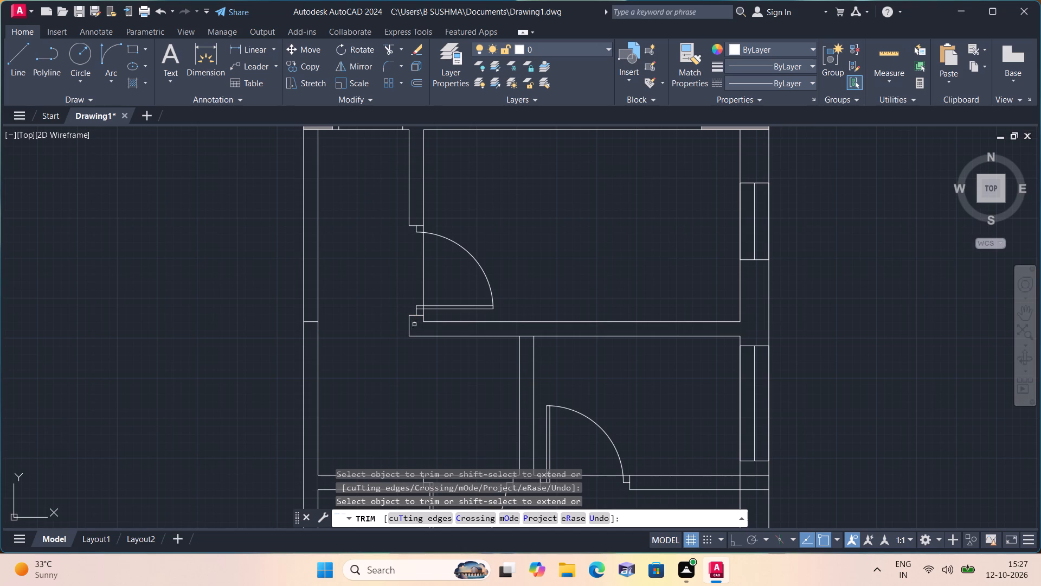
left_click(529, 337)
Trim the overlapping lines where the next horizontal partition to the south meets the east exterior wall, opening the junction.
scroll(529, 337, "down", 1)
middle_click_drag(612, 391, 606, 387)
scroll(609, 389, "down", 1)
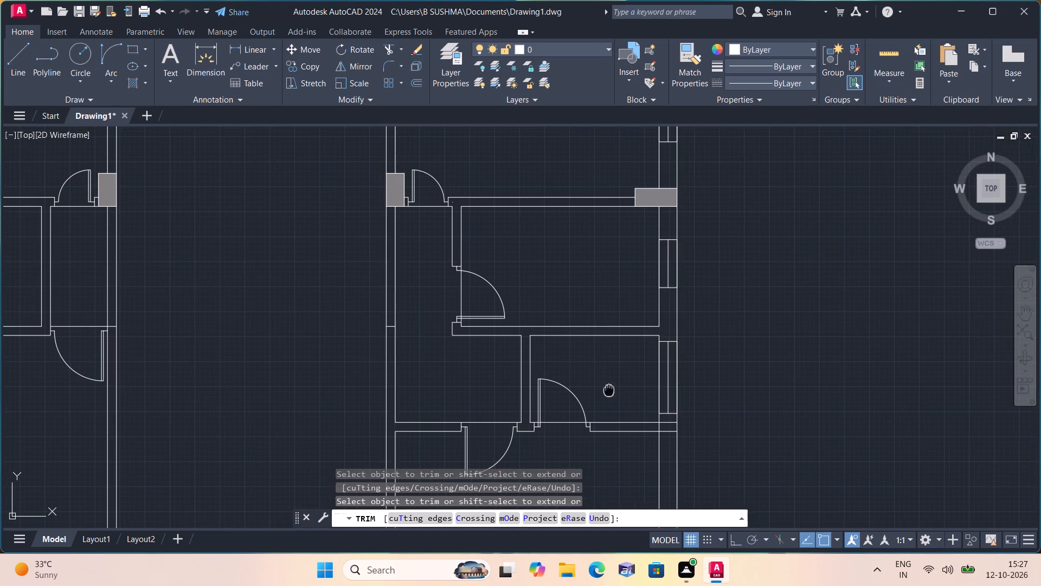
middle_click_drag(606, 387, 581, 294)
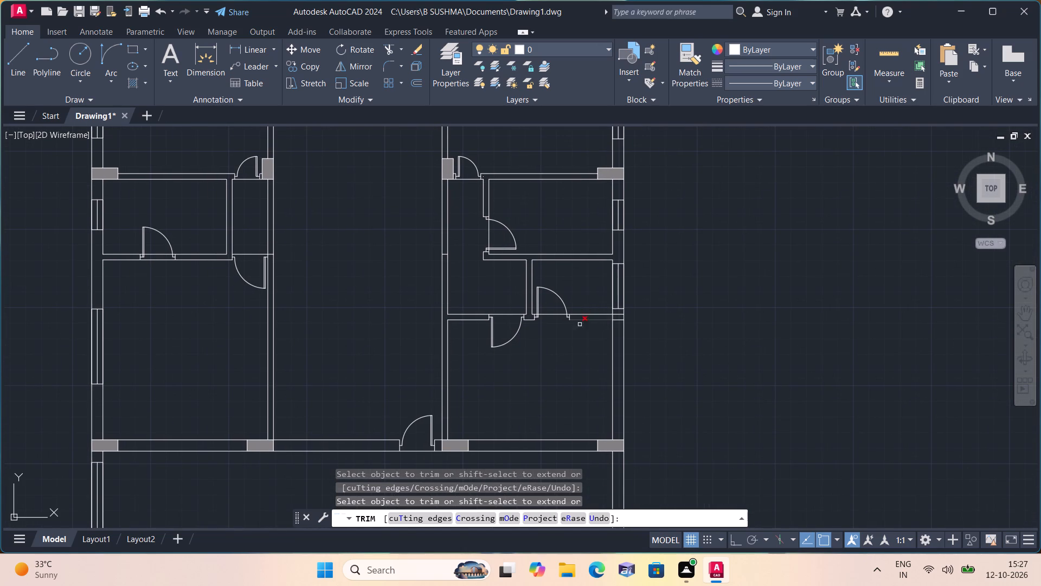
scroll(615, 316, "up", 2)
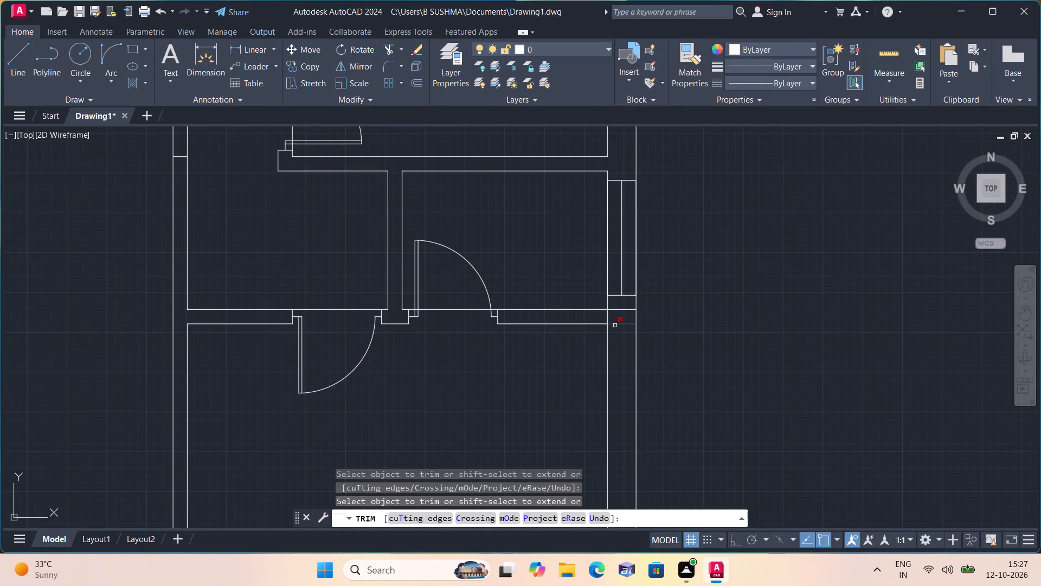
left_click(605, 321)
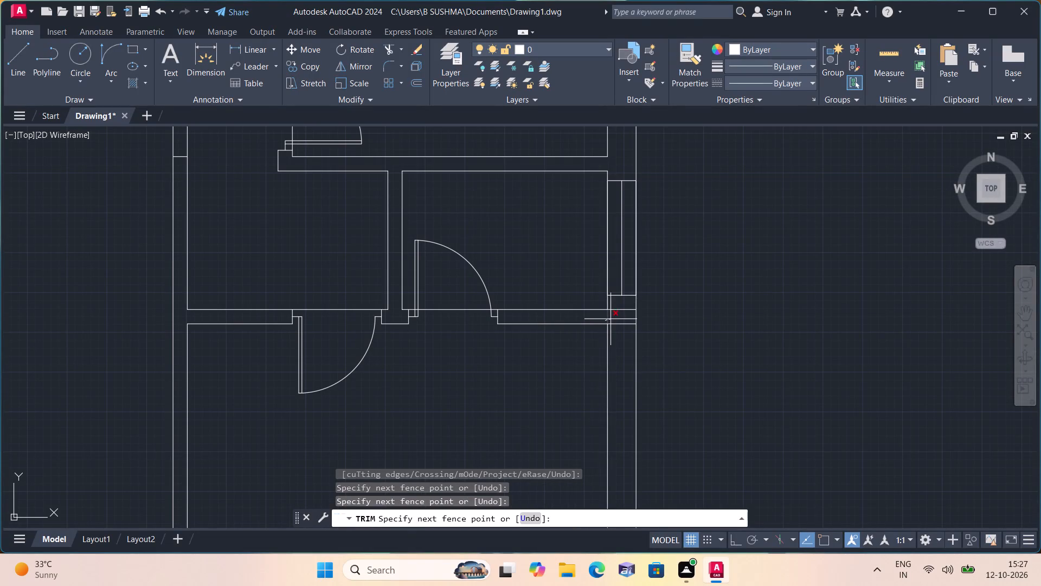
left_click(622, 309)
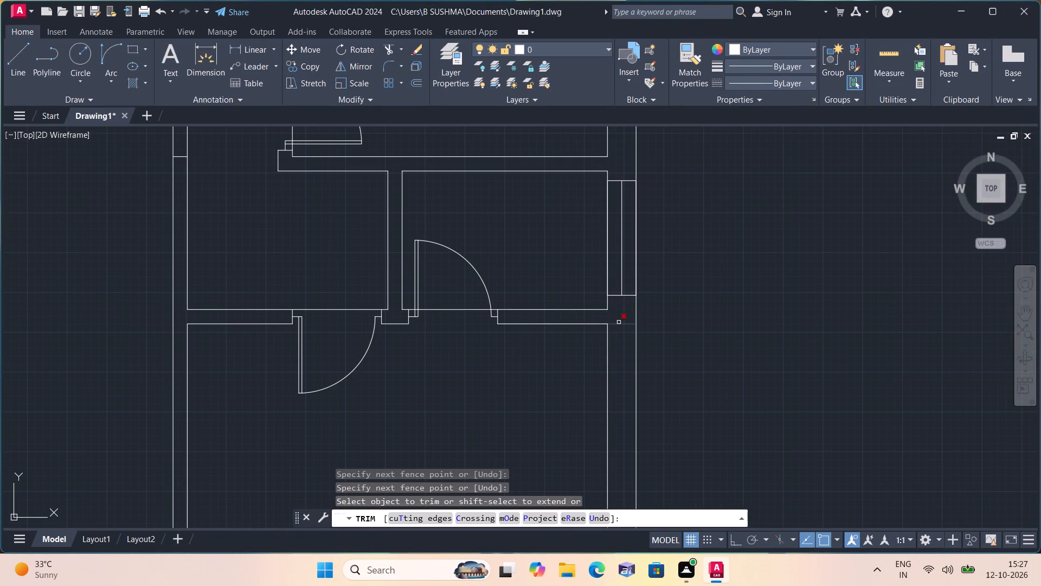
left_click(619, 322)
Trim the lower wall line across the south-swinging door opening in the corridor's south wall, including the pieces crossing its leaf and frame.
scroll(619, 322, "down", 1)
middle_click_drag(714, 378, 681, 284)
scroll(693, 330, "down", 1)
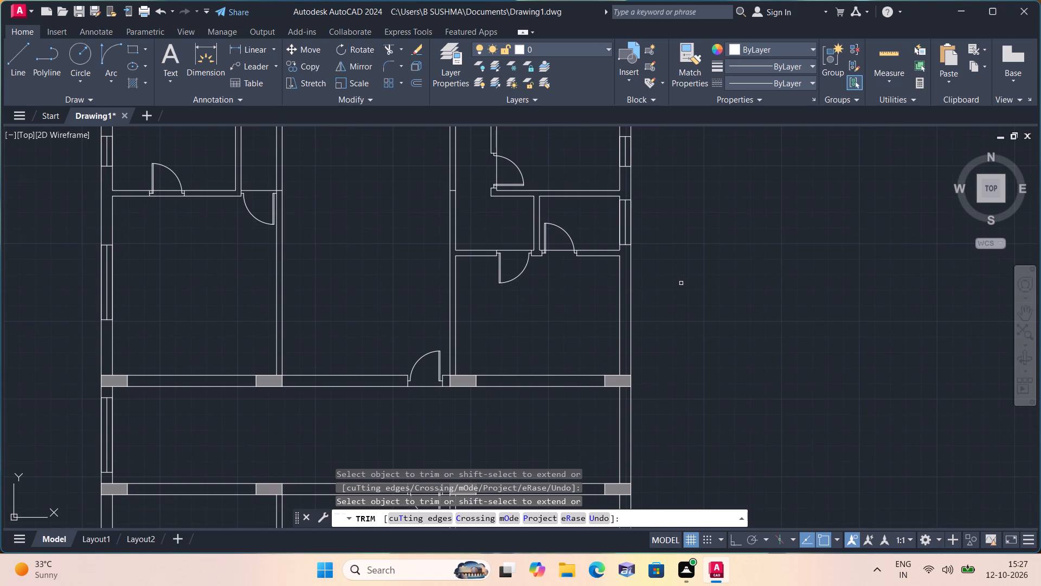
scroll(681, 283, "down", 1)
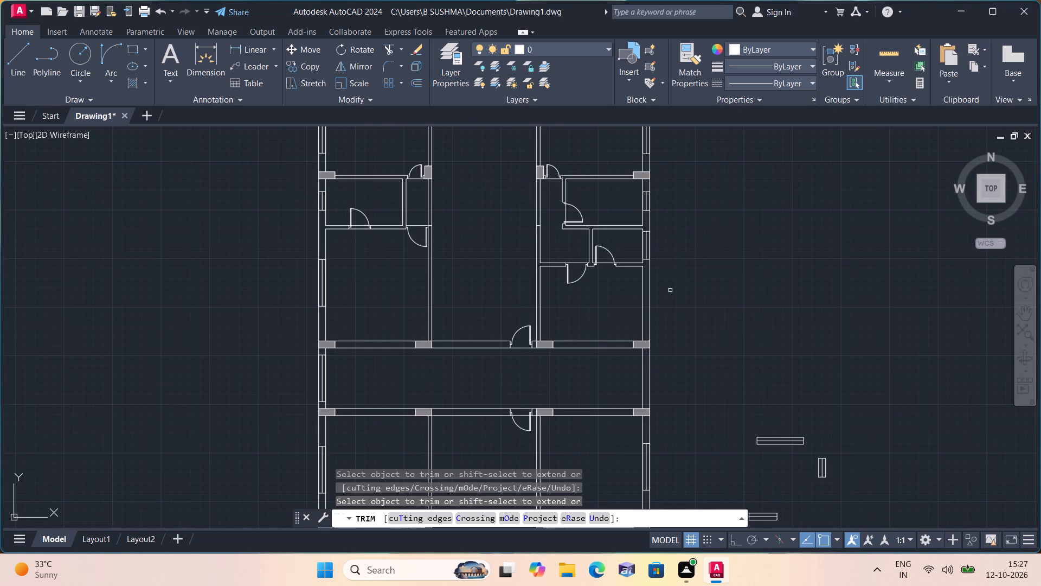
middle_click_drag(678, 302, 665, 281)
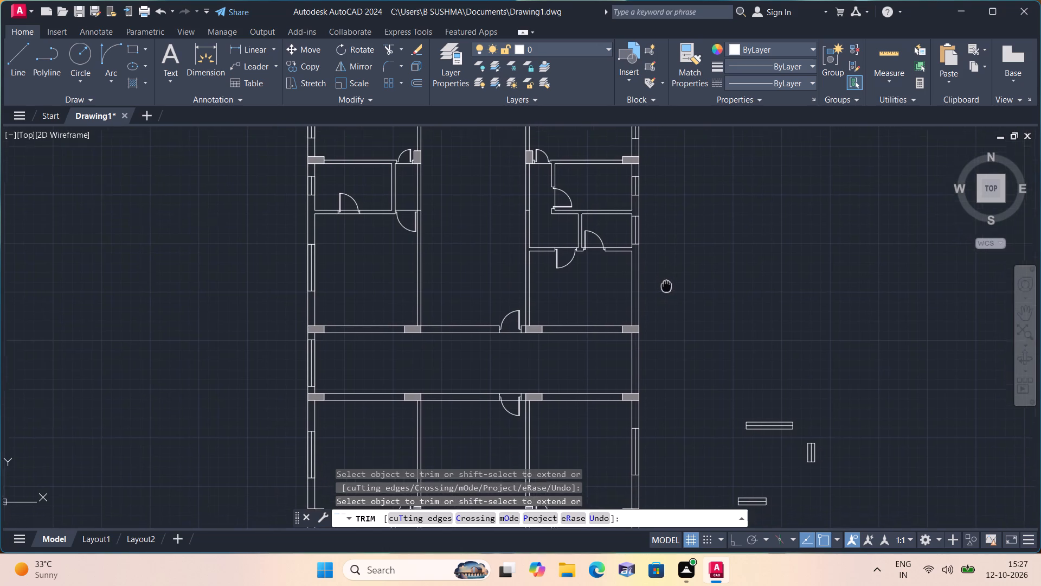
middle_click_drag(665, 281, 660, 252)
middle_click_drag(665, 332, 660, 328)
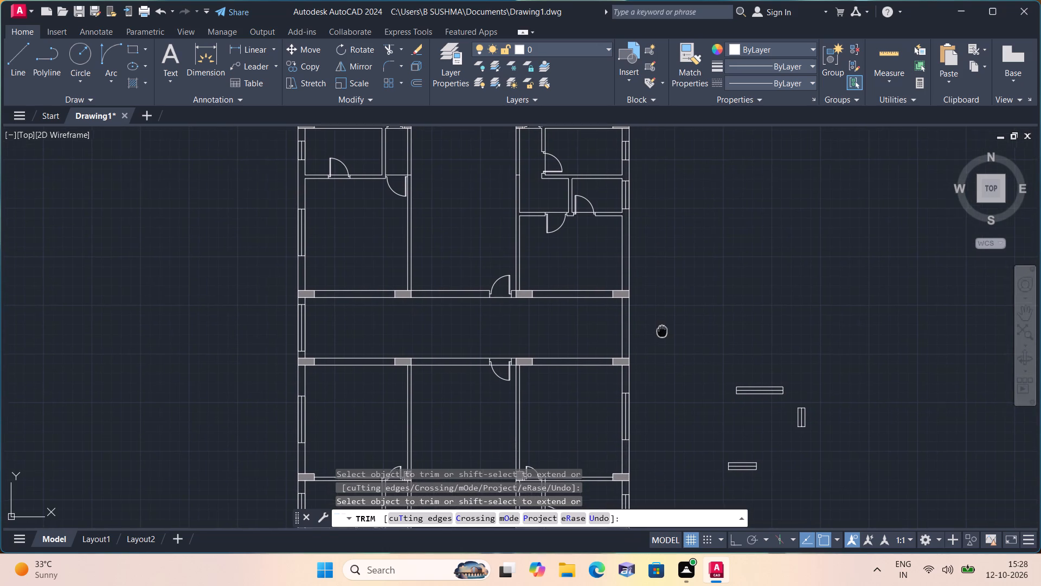
middle_click_drag(660, 328, 640, 267)
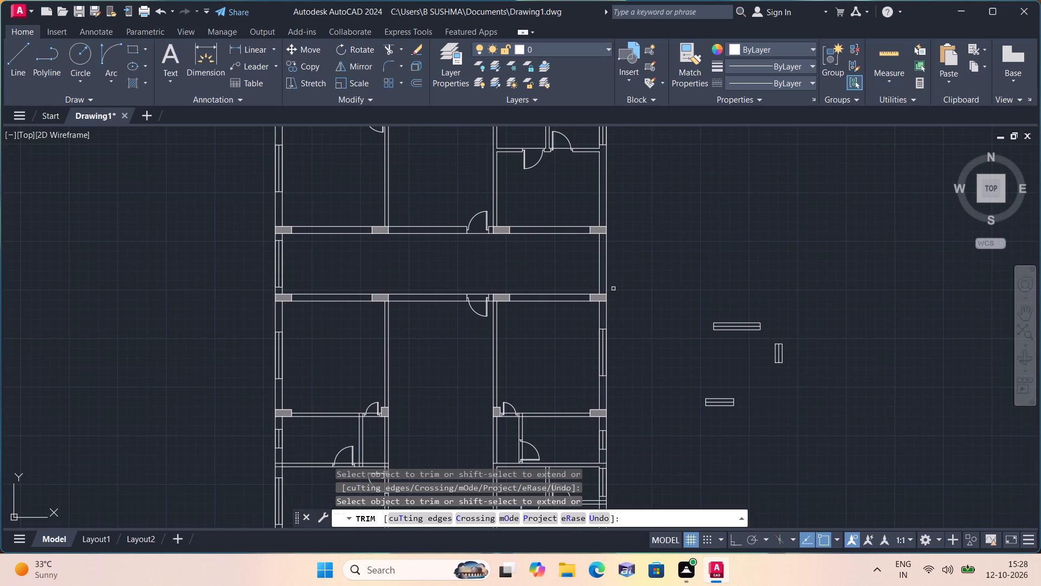
middle_click_drag(613, 324, 594, 234)
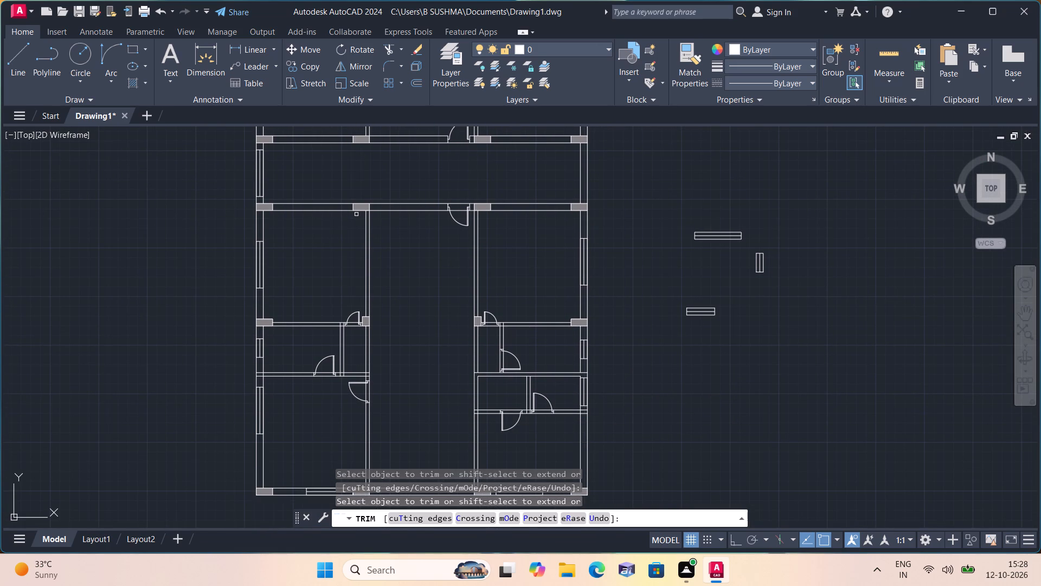
middle_click_drag(365, 230, 379, 299)
scroll(445, 280, "up", 3)
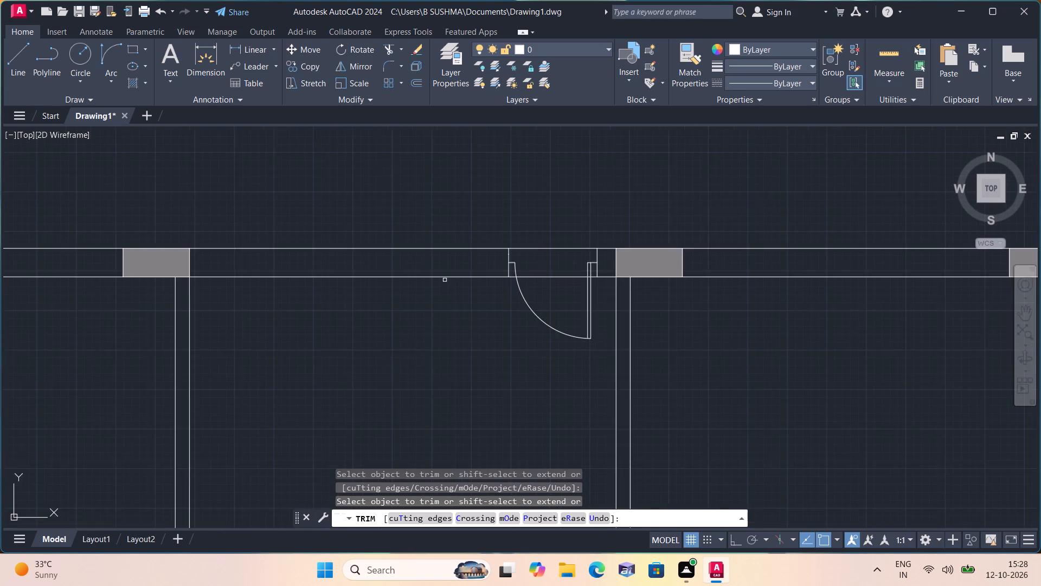
scroll(456, 280, "up", 1)
left_click(544, 275)
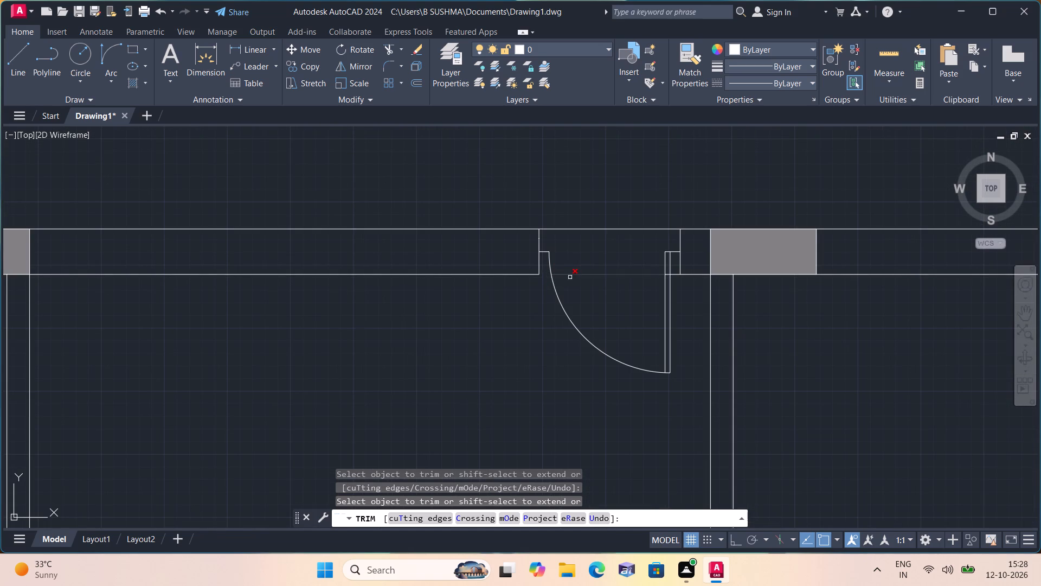
left_click(573, 277)
left_click(576, 264)
scroll(661, 269, "up", 1)
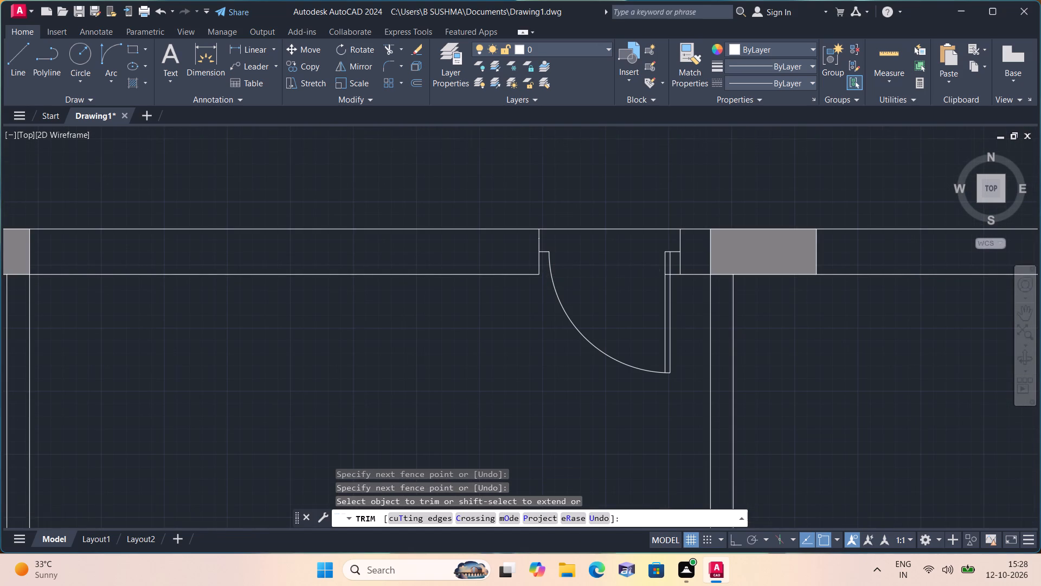
scroll(661, 269, "up", 2)
left_click(679, 288)
left_click(678, 298)
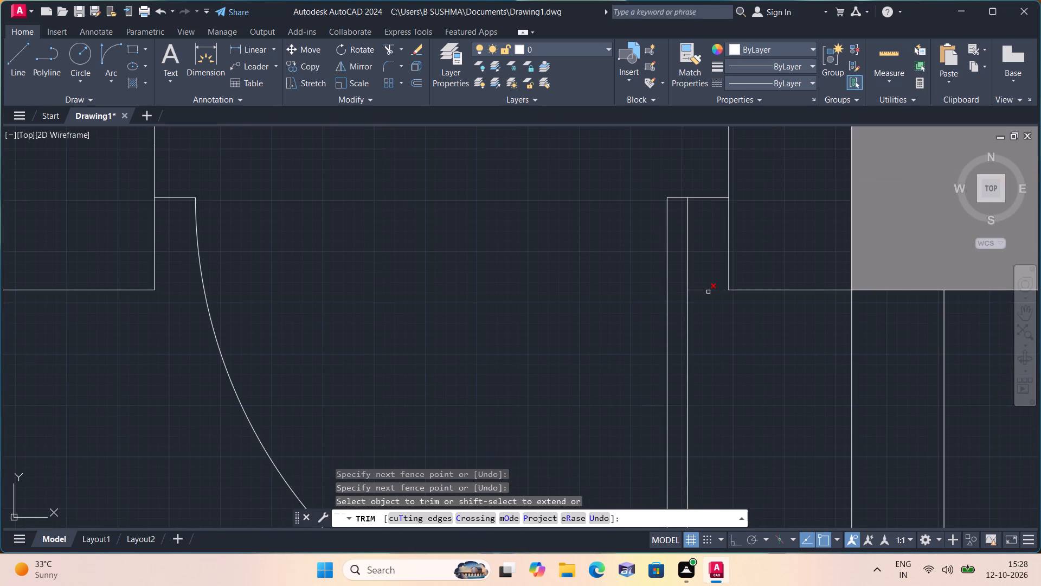
left_click(708, 292)
Trim the upper wall line across the door opening beside the southeast block's inner column, including the pieces crossing its leaf and frame.
scroll(706, 295, "down", 4)
middle_click_drag(641, 440, 556, 339)
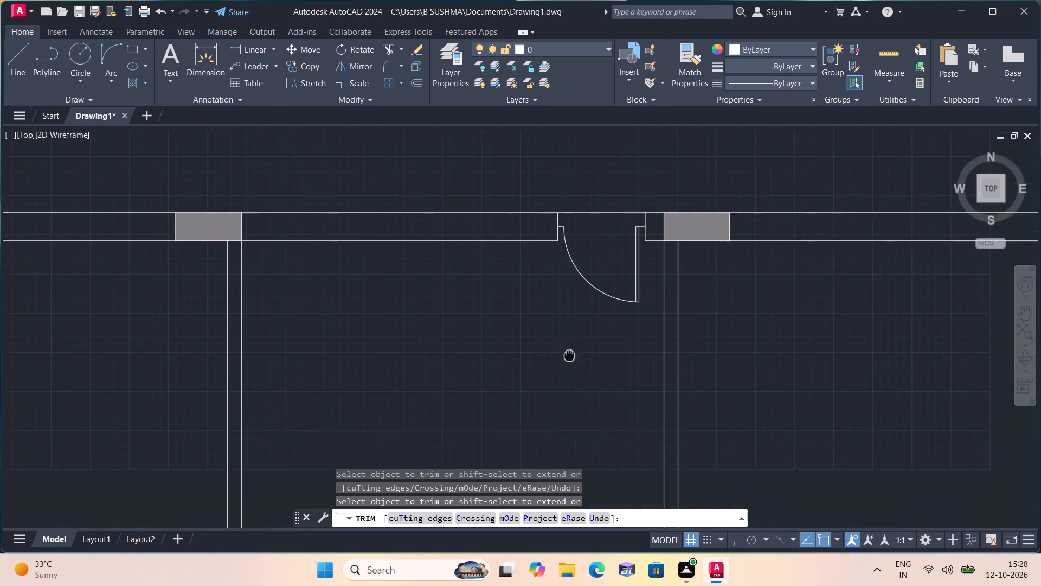
middle_click_drag(556, 339, 526, 281)
scroll(526, 281, "down", 2)
middle_click_drag(526, 308, 520, 305)
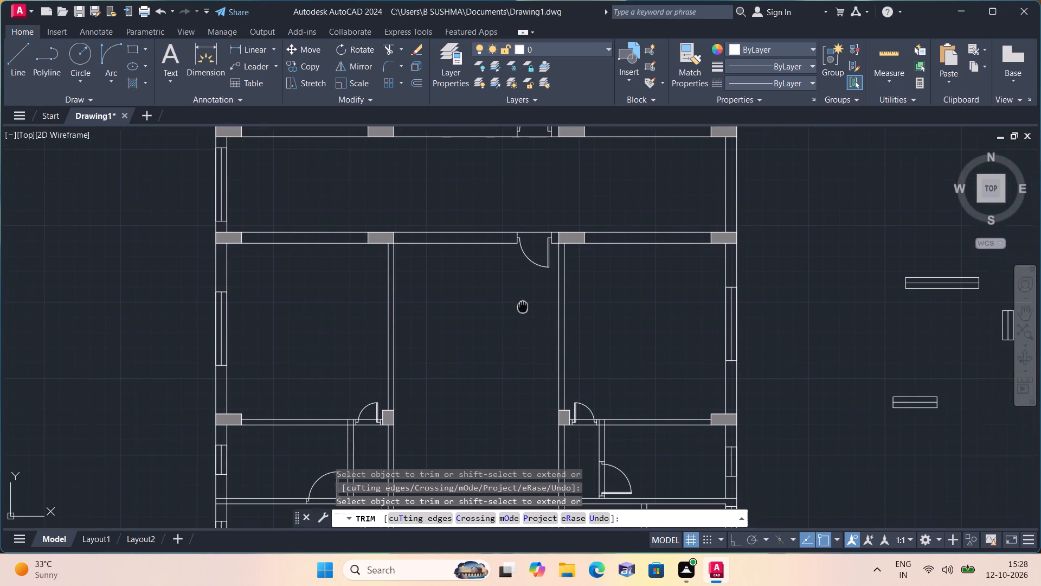
middle_click_drag(520, 305, 496, 211)
scroll(496, 211, "down", 1)
scroll(496, 211, "up", 1)
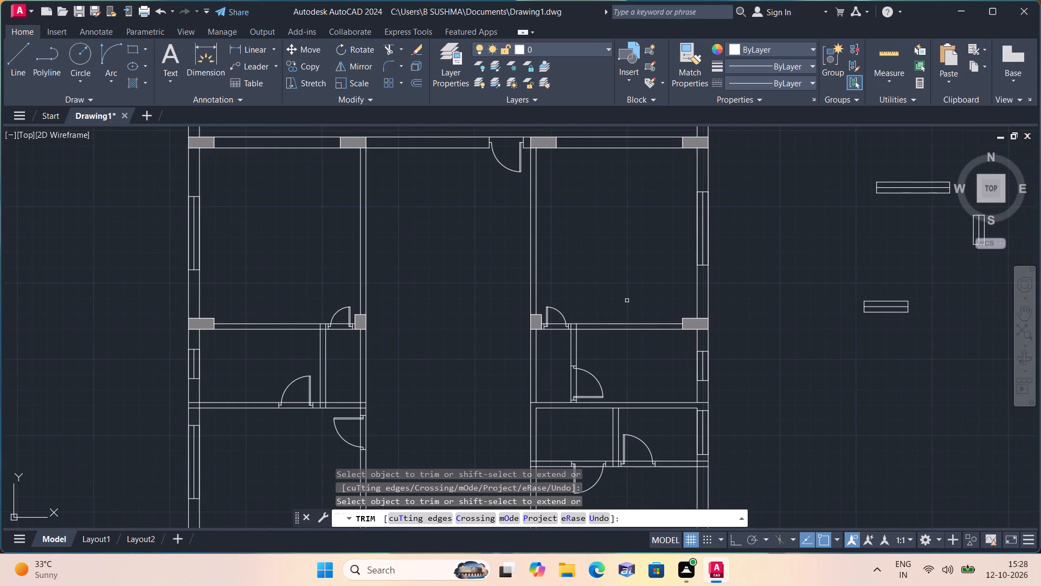
scroll(557, 341, "up", 3)
scroll(513, 301, "up", 2)
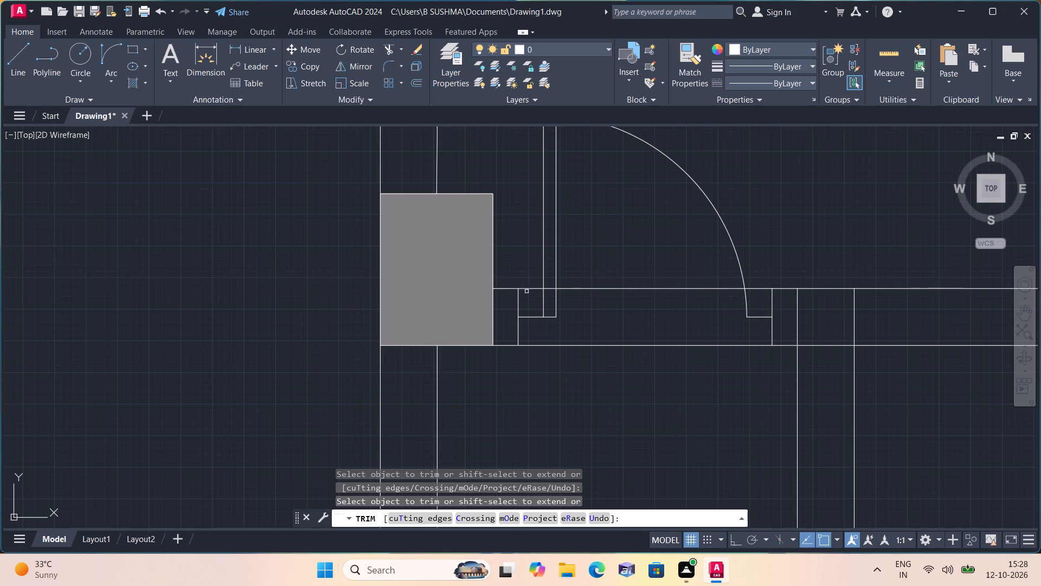
left_click(528, 289)
left_click(550, 288)
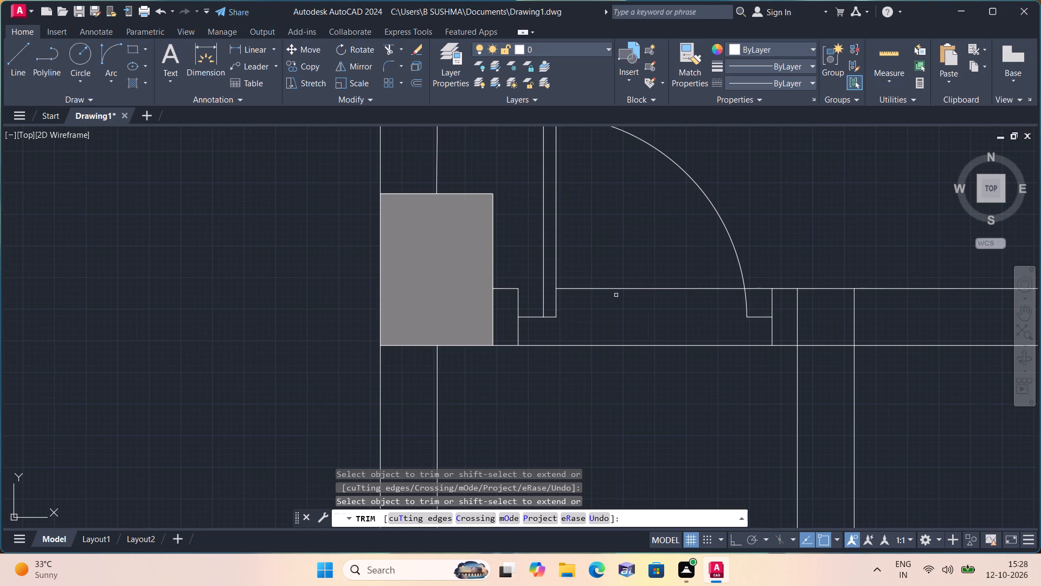
left_click(616, 294)
left_click(648, 284)
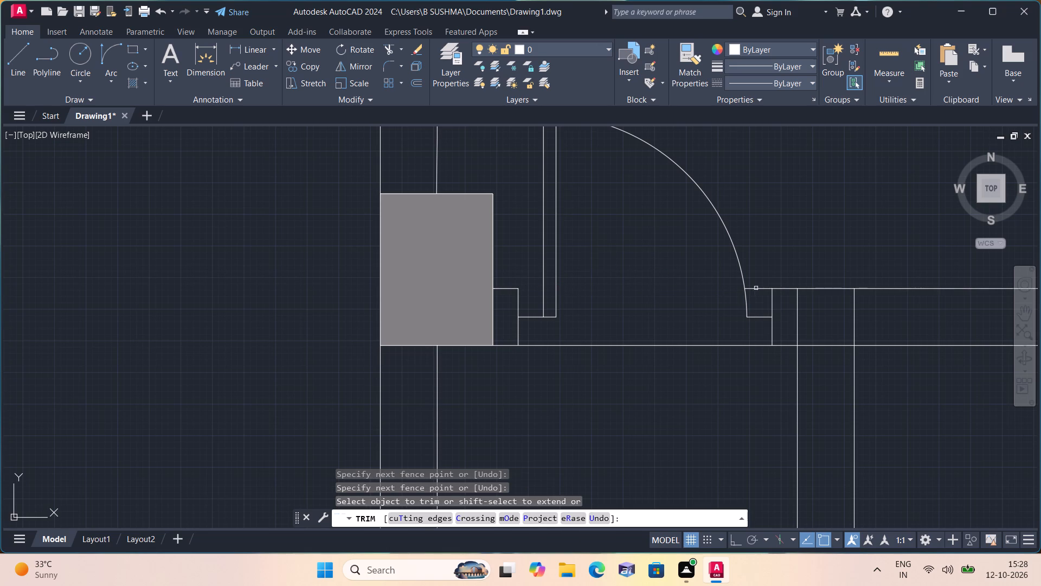
left_click(755, 286)
Trim the overlapping lines where the vertical partition east of that door meets the horizontal wall, opening the junction.
scroll(751, 286, "down", 1)
middle_click_drag(748, 286, 710, 173)
scroll(709, 170, "down", 1)
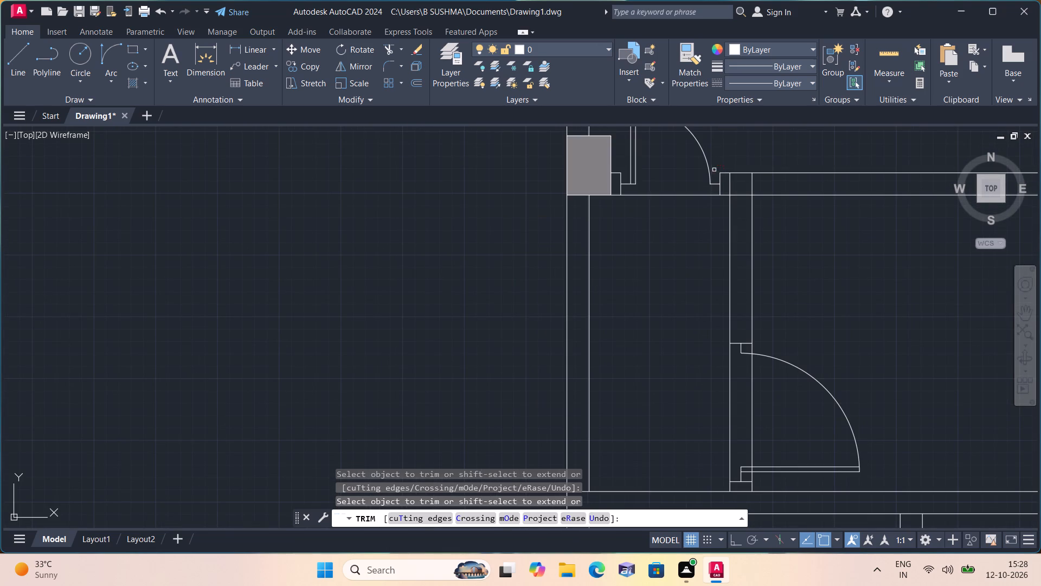
left_click(726, 183)
left_click(765, 184)
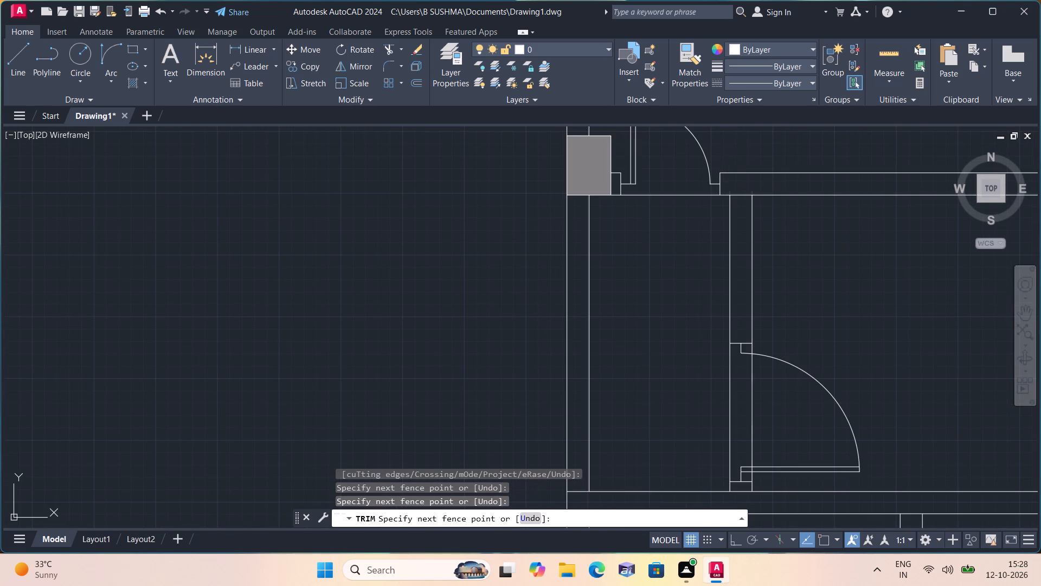
left_click(747, 195)
Trim the leftover end of the southeast block's horizontal partition line inside the east exterior wall, just south of the vertical partition's door.
scroll(747, 195, "down", 1)
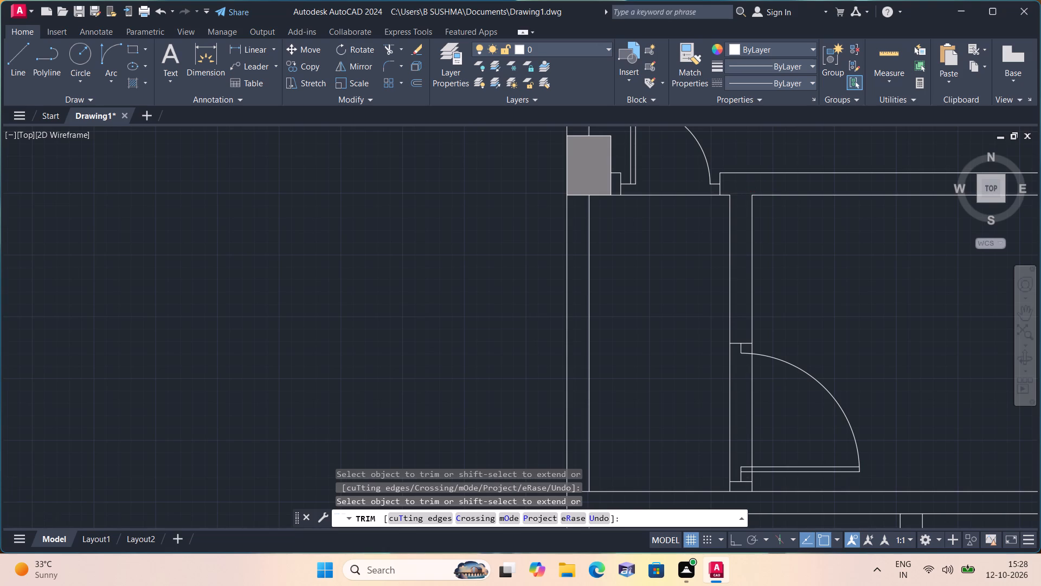
scroll(747, 195, "down", 2)
middle_click_drag(776, 227, 619, 189)
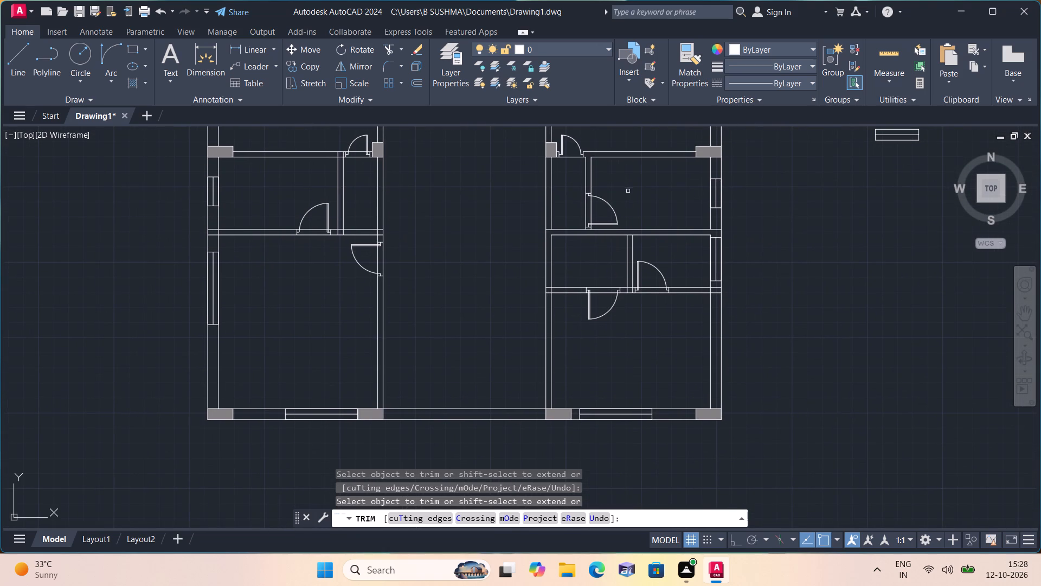
left_click(714, 230)
Trim both lines of that horizontal partition across the passage beside the southeast block's inner wall, including the ends inside the wall.
scroll(561, 236, "up", 1)
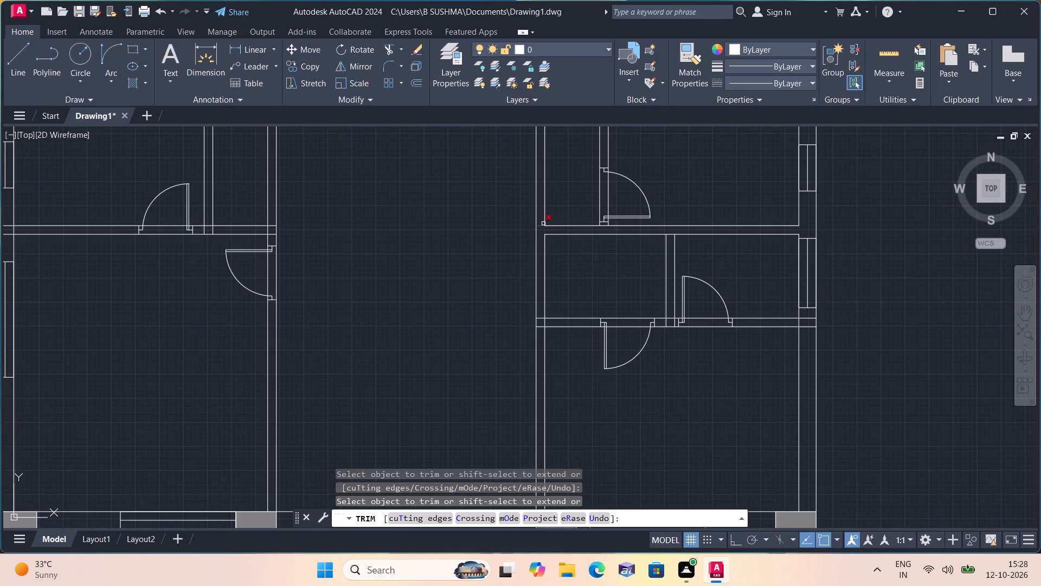
left_click(543, 224)
left_click_drag(568, 218, 573, 245)
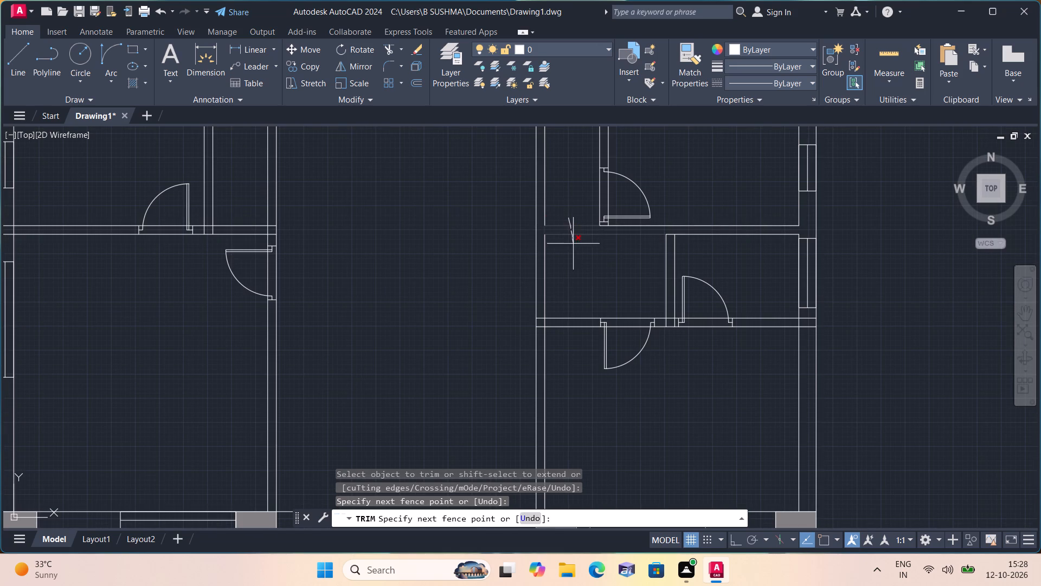
left_click_drag(573, 245, 573, 246)
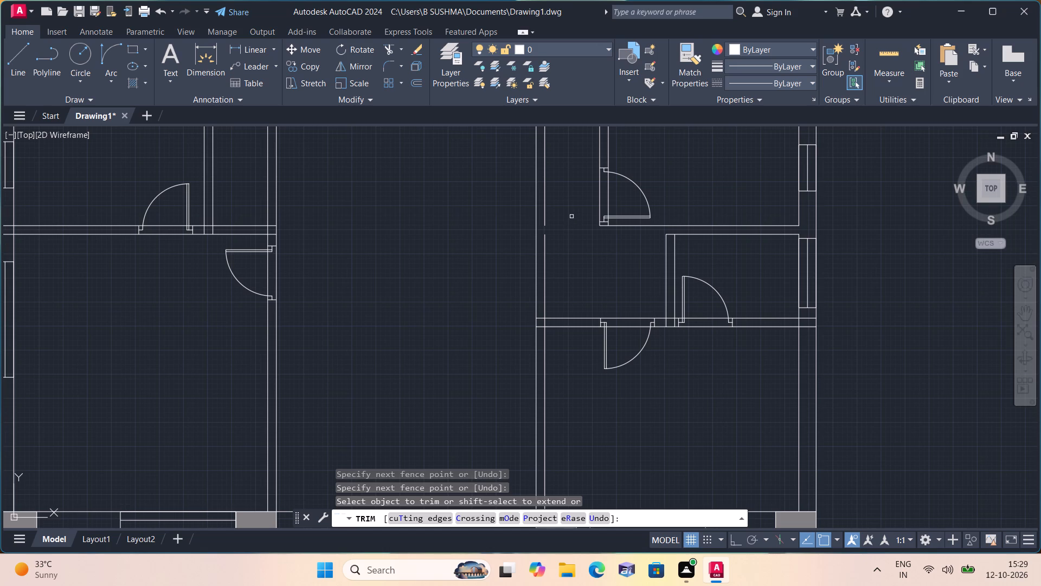
Trim the overlapping lines where the southwest block's vertical partition meets the horizontal wall to the north, opening the junction.
scroll(556, 296, "down", 1)
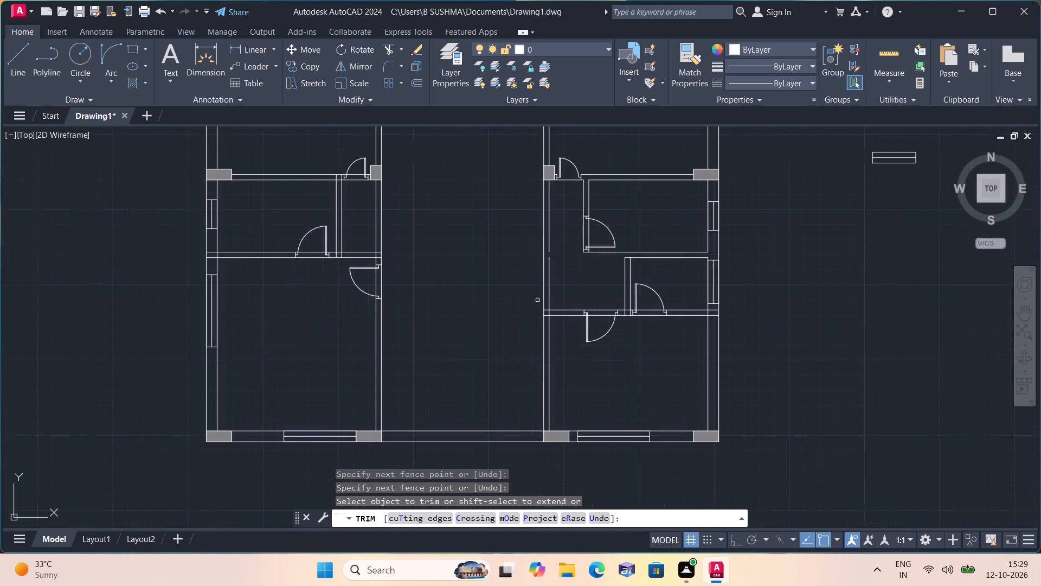
middle_click_drag(430, 295, 503, 368)
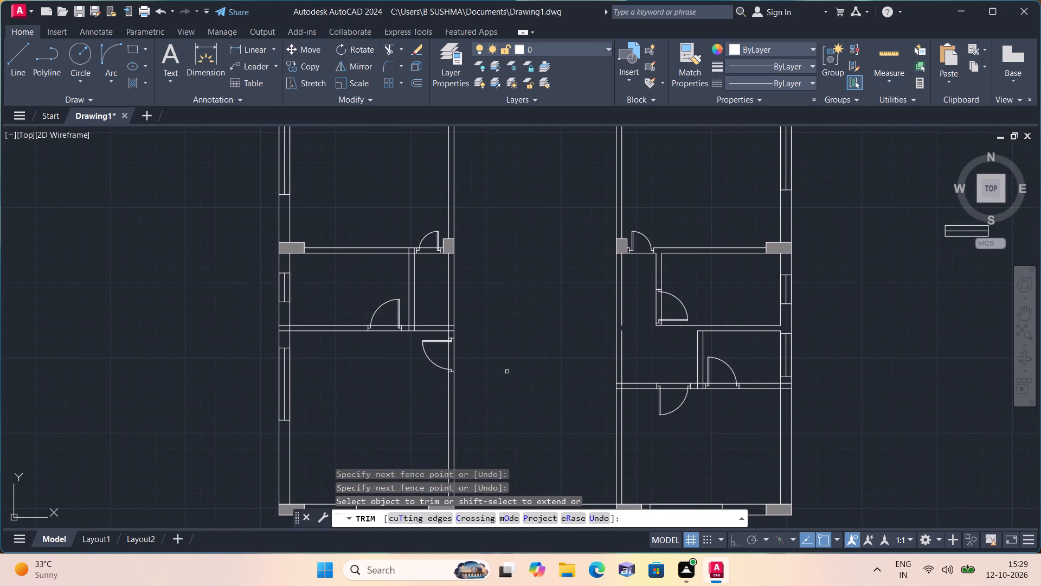
scroll(497, 242, "down", 1)
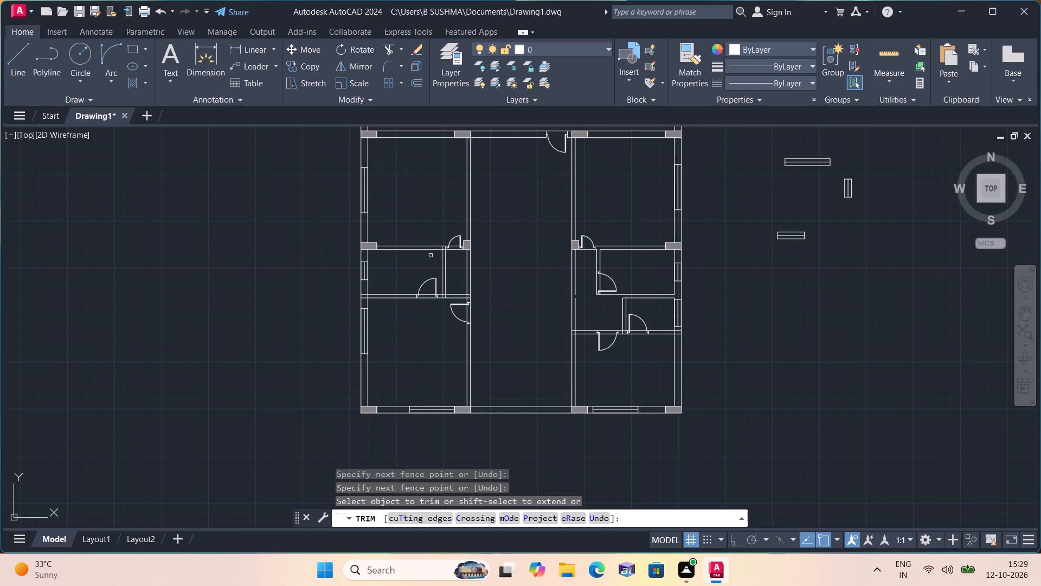
scroll(456, 249, "up", 3)
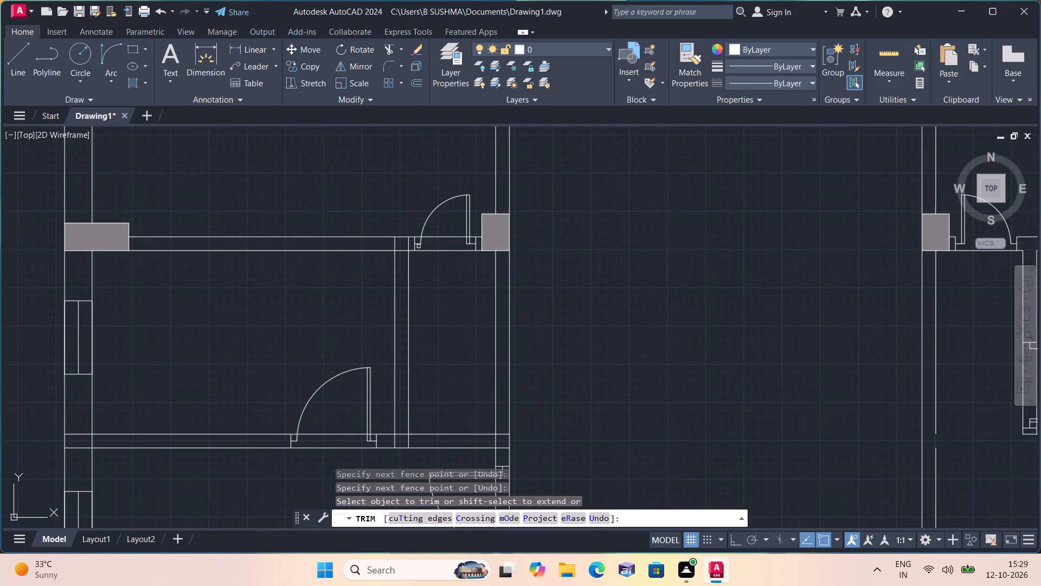
left_click(392, 243)
left_click(409, 244)
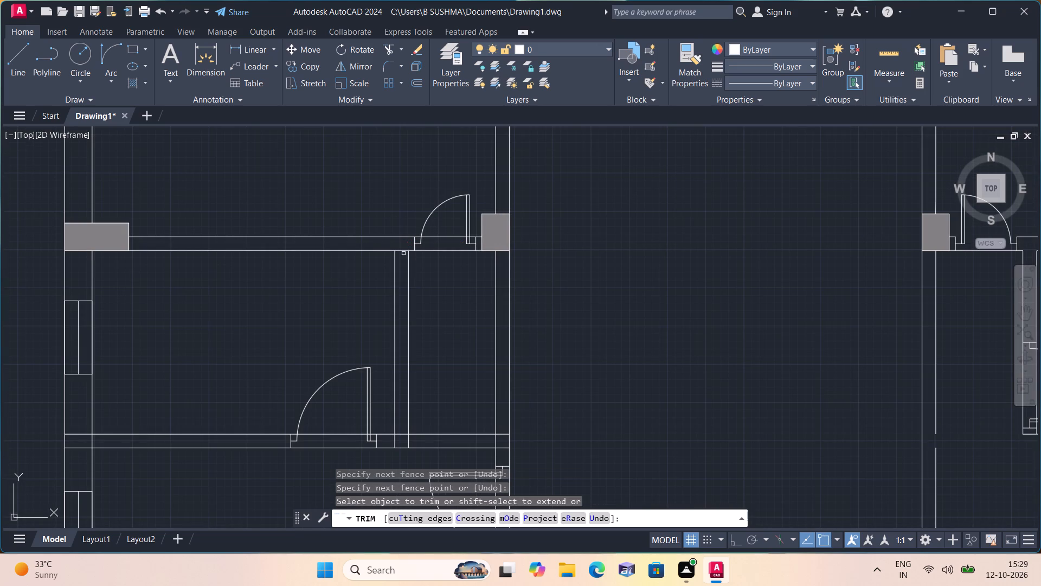
left_click(403, 250)
Trim the upper wall line across the door opening beside the southwest block's inner column, including the pieces crossing its leaf and frame.
left_click(447, 238)
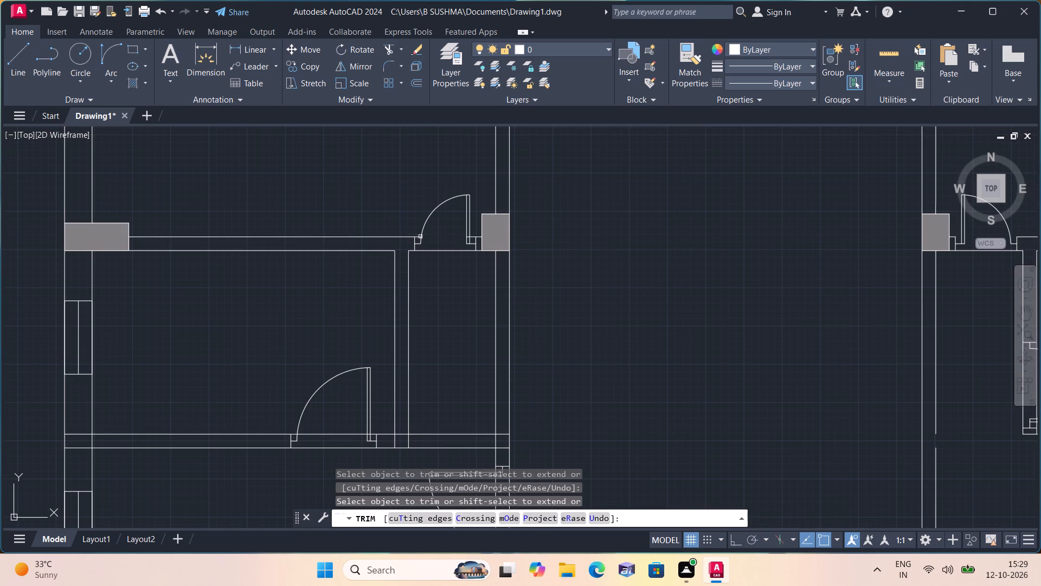
left_click(417, 237)
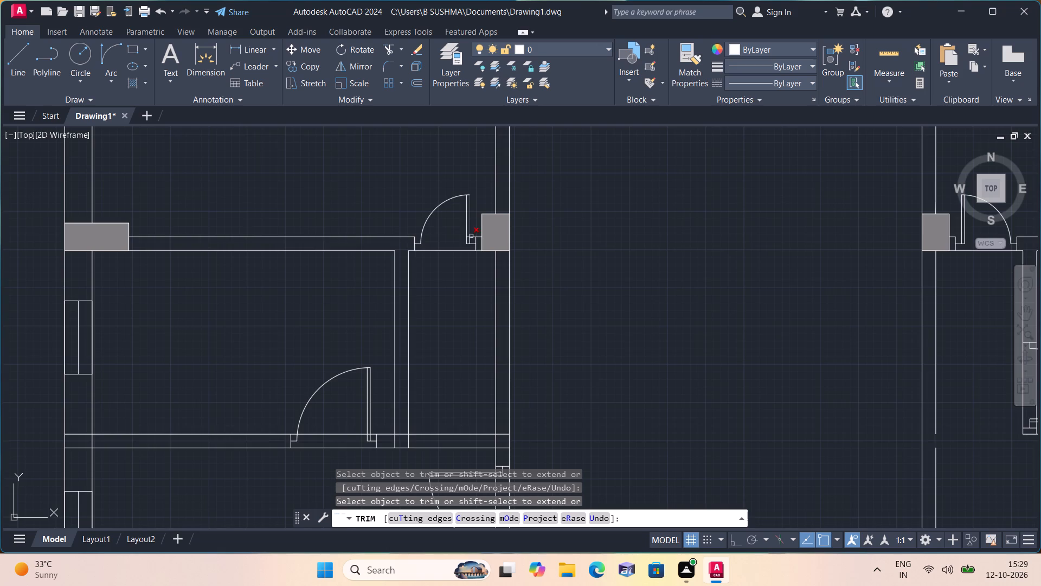
scroll(473, 237, "up", 1)
left_click(473, 237)
scroll(470, 236, "up", 2)
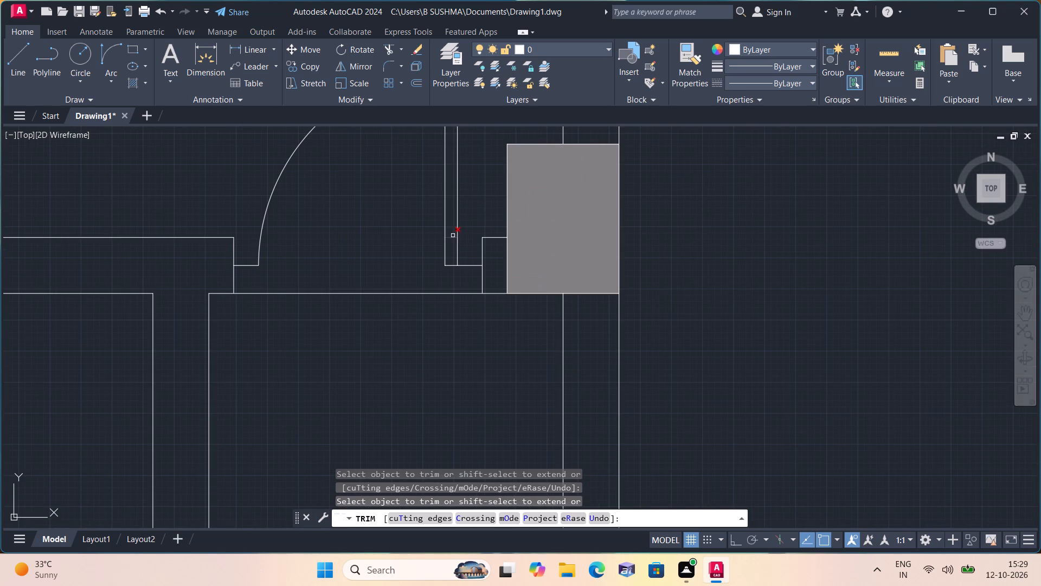
left_click(453, 235)
scroll(453, 235, "down", 4)
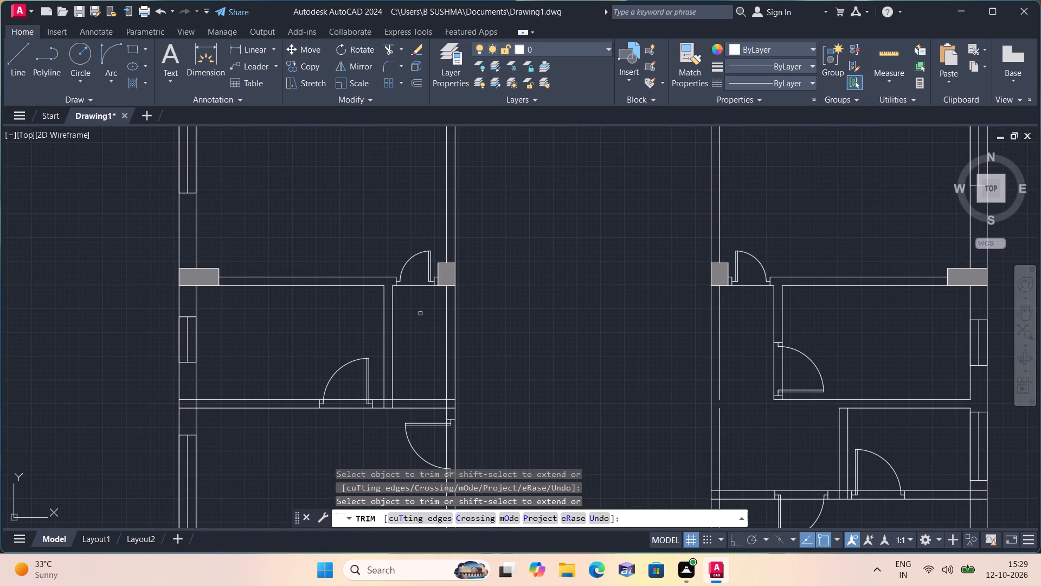
Trim the overlapping lines at the southwest horizontal partition's east end, at the vertical partition's east face and the block's inner wall.
middle_click_drag(421, 314, 440, 221)
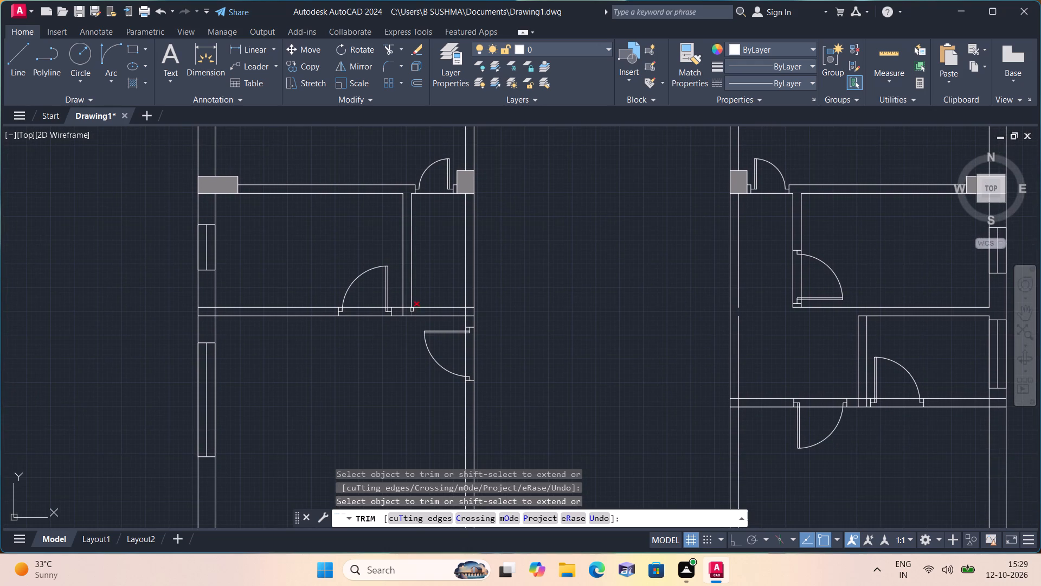
left_click(410, 307)
left_click(412, 313)
left_click(467, 311)
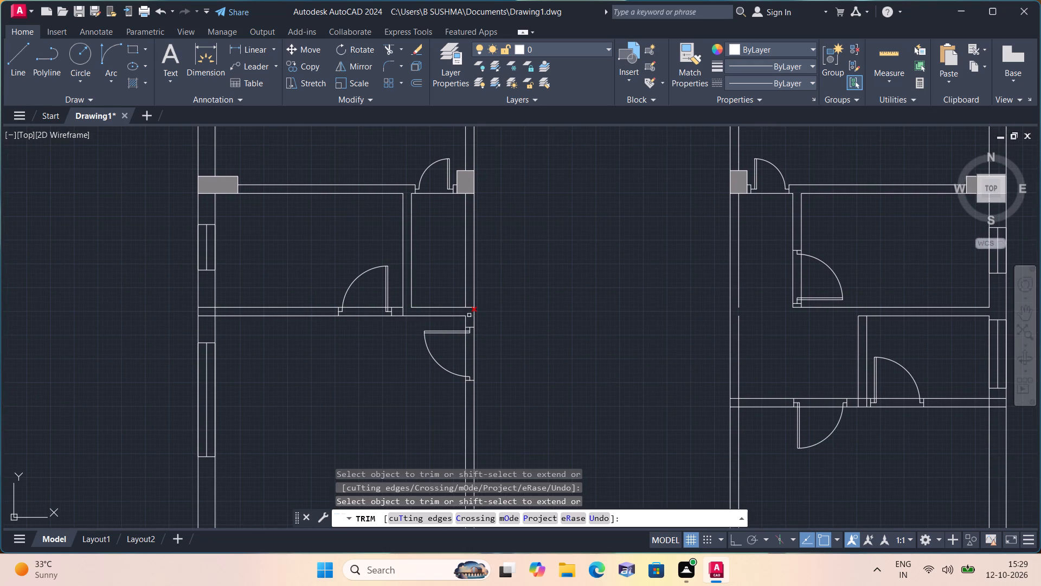
left_click(469, 315)
Trim the inner wall line across the west-swinging door opening in the southwest block's east wall, including the pieces crossing its leaf and frame.
scroll(458, 328, "up", 2)
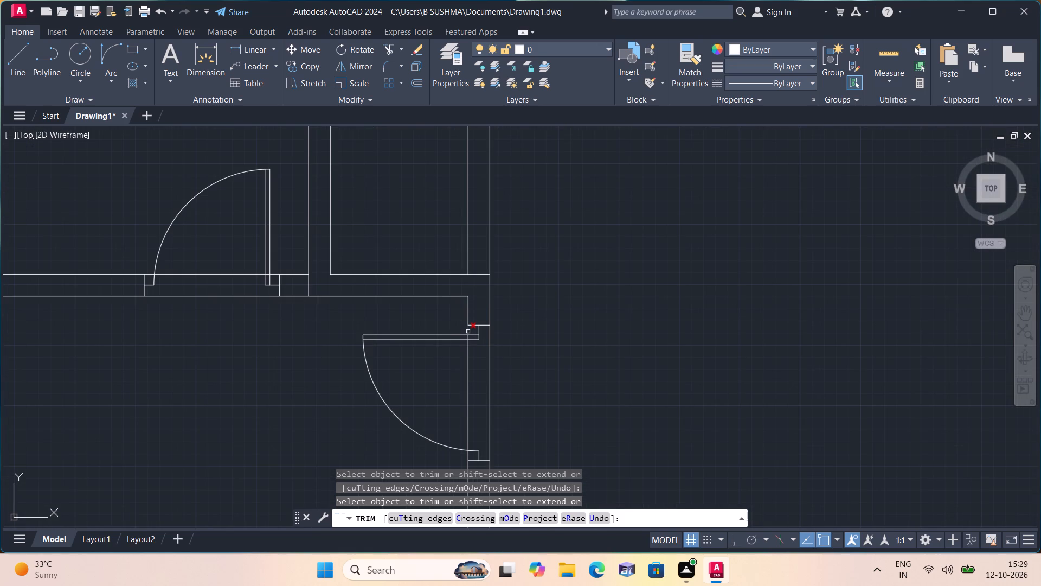
left_click(468, 331)
left_click(468, 346)
scroll(469, 337, "up", 2)
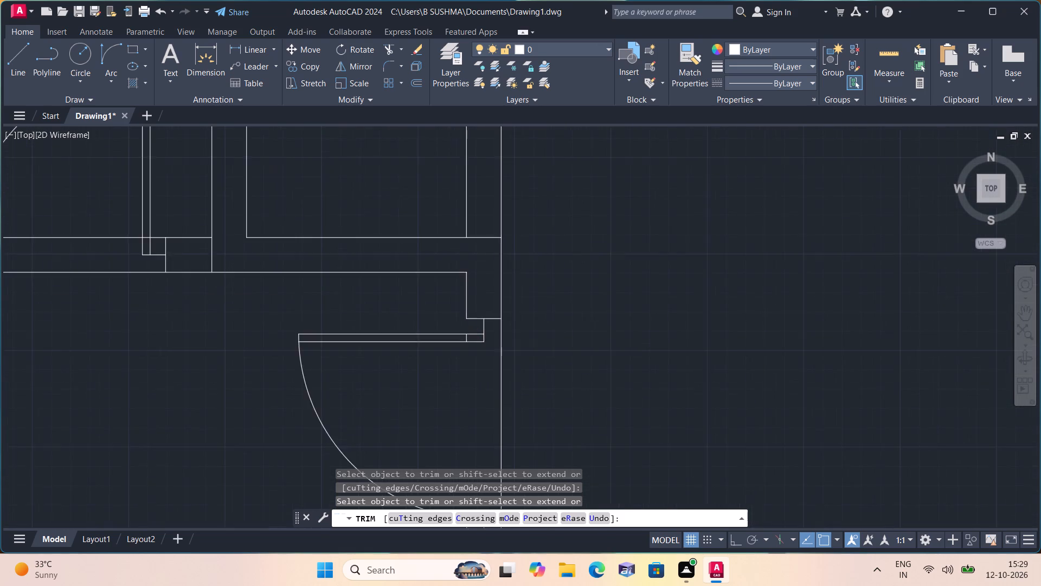
left_click(462, 339)
scroll(462, 340, "down", 2)
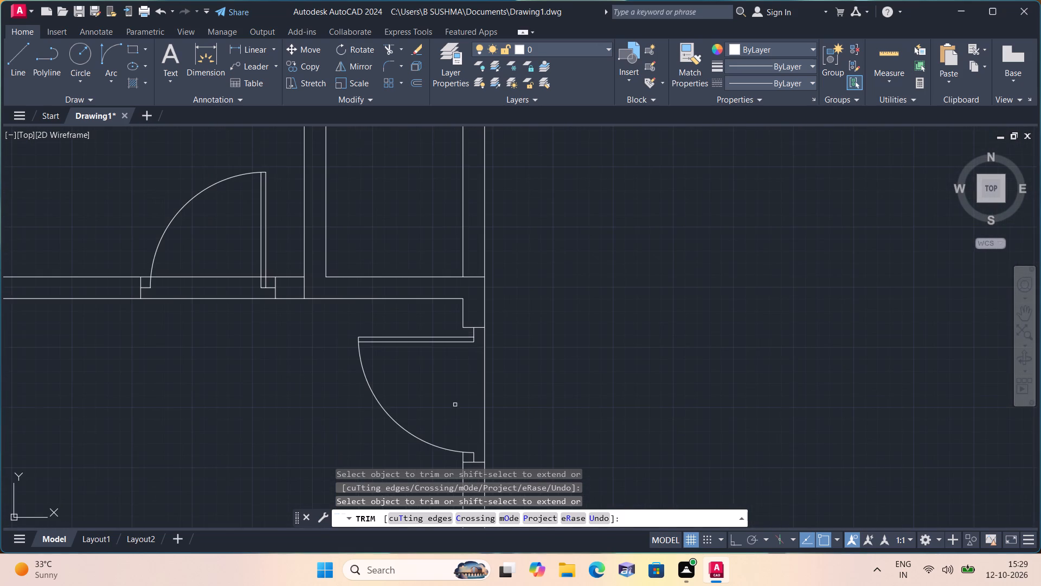
middle_click_drag(452, 405, 456, 342)
left_click(468, 393)
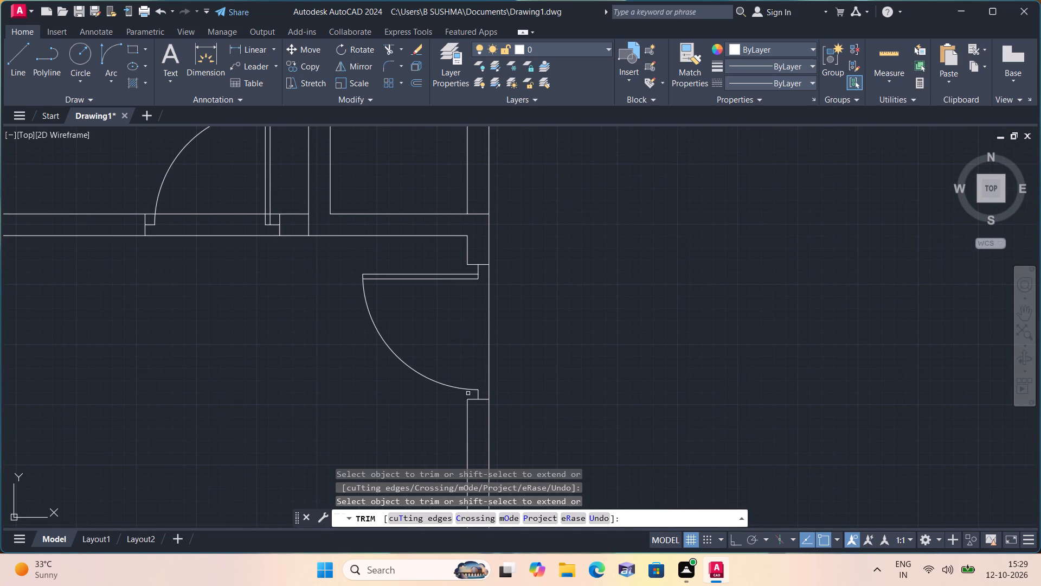
Trim the overlapping lines where the southwest horizontal partition meets the west exterior wall, plus the vertical partition's leftover west line inside it.
scroll(311, 349, "down", 2)
middle_click_drag(303, 338, 368, 367)
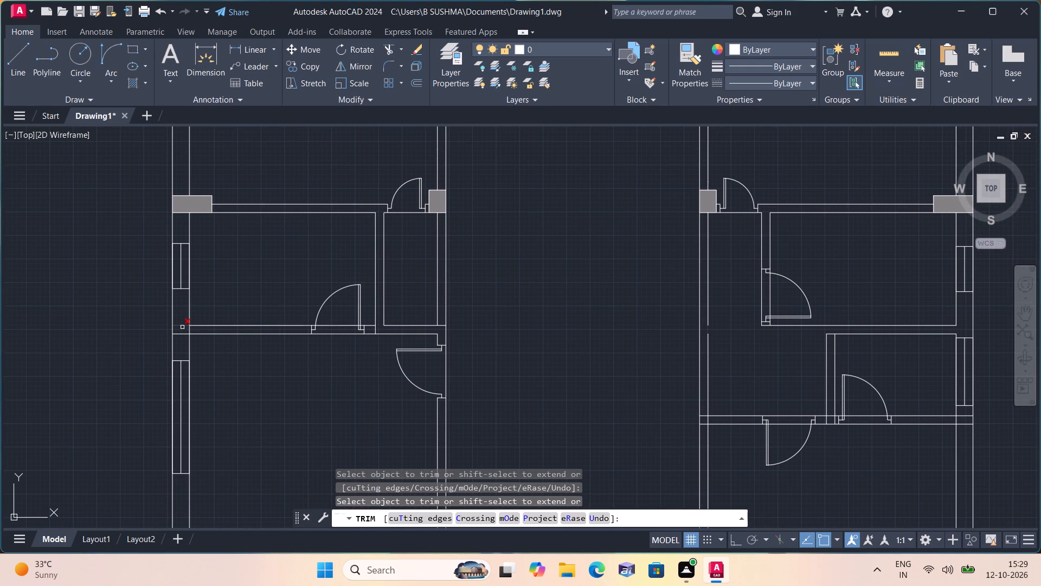
scroll(182, 327, "up", 1)
left_click(181, 323)
left_click_drag(181, 330, 181, 348)
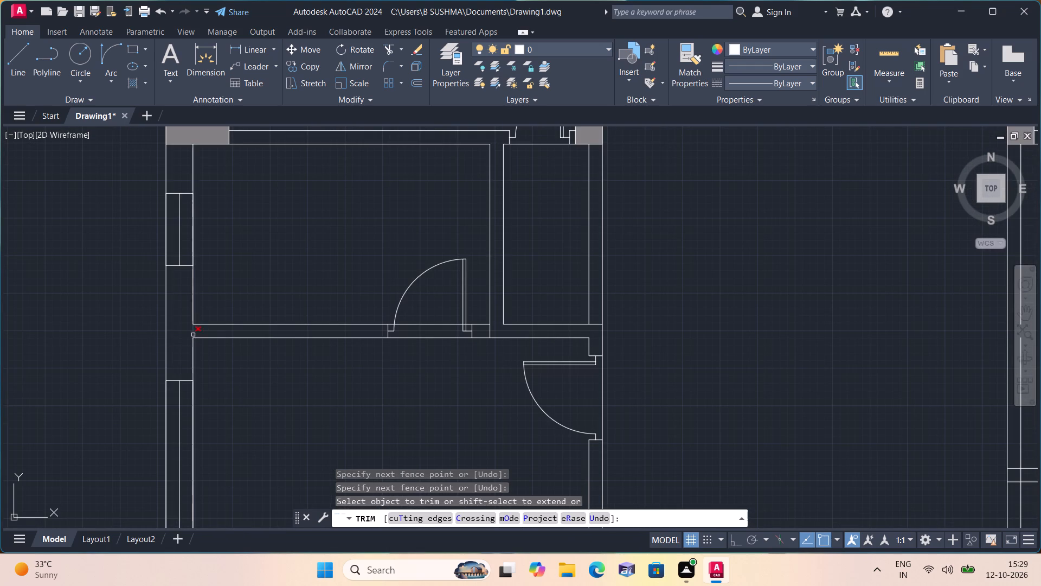
left_click(196, 334)
left_click(188, 333)
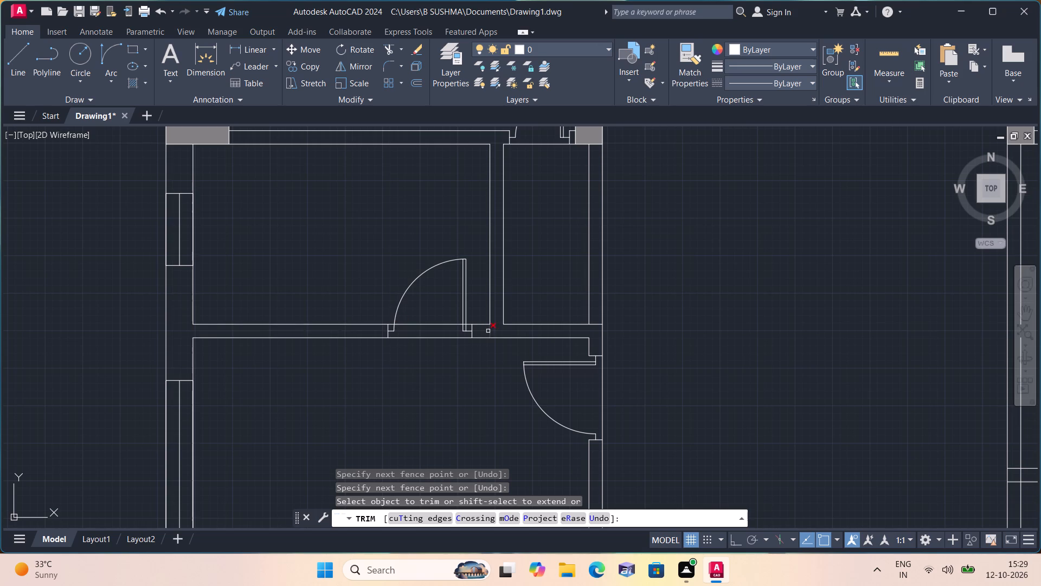
left_click(489, 331)
Trim the overlapping lower partition and wall lines where the southeast block's southernmost horizontal partition meets the block's inner wall.
middle_click_drag(461, 376, 386, 288)
scroll(388, 294, "down", 2)
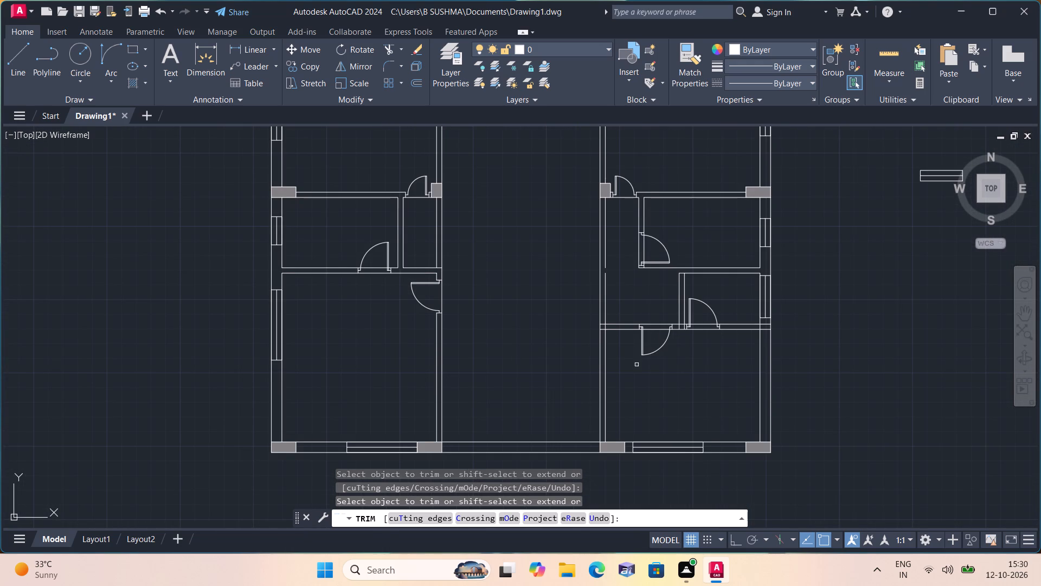
middle_click_drag(633, 366, 589, 364)
scroll(556, 328, "up", 2)
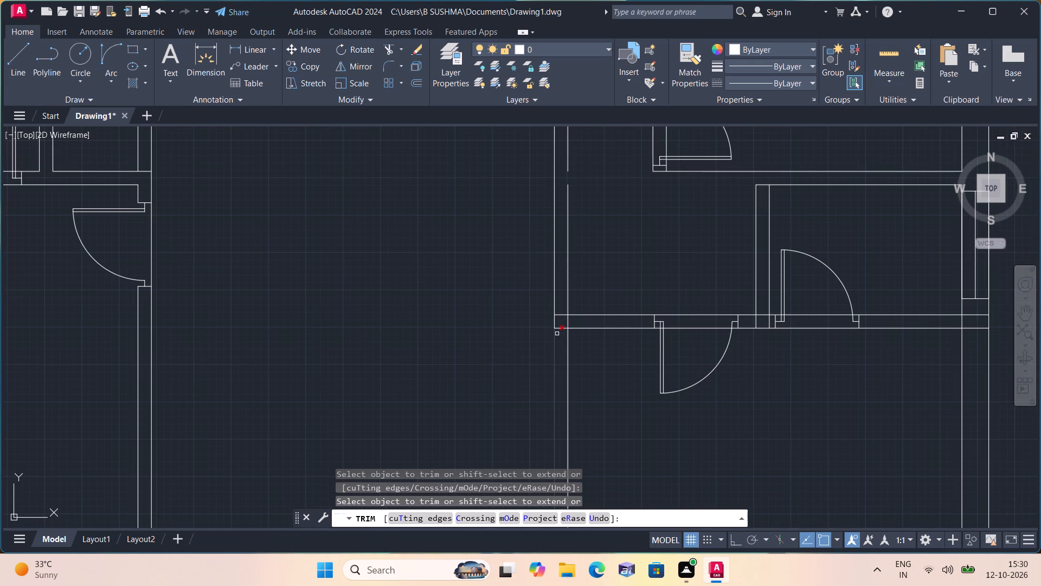
left_click(560, 333)
left_click(570, 322)
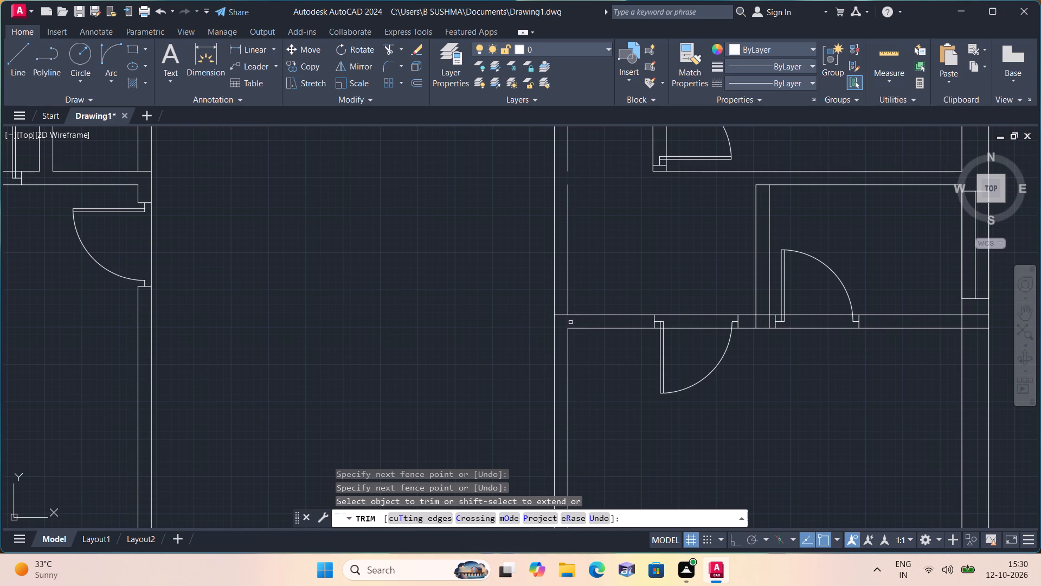
Trim the lower wall line across the south-swinging door opening in that partition, including the pieces crossing its leaf and frame.
left_click(701, 329)
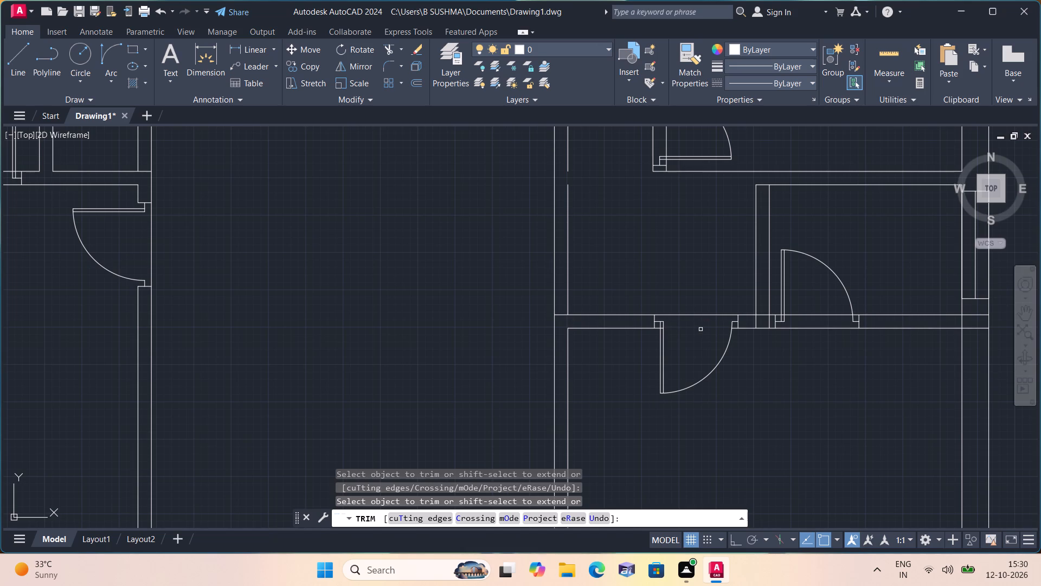
scroll(673, 328, "up", 2)
scroll(626, 323, "up", 1)
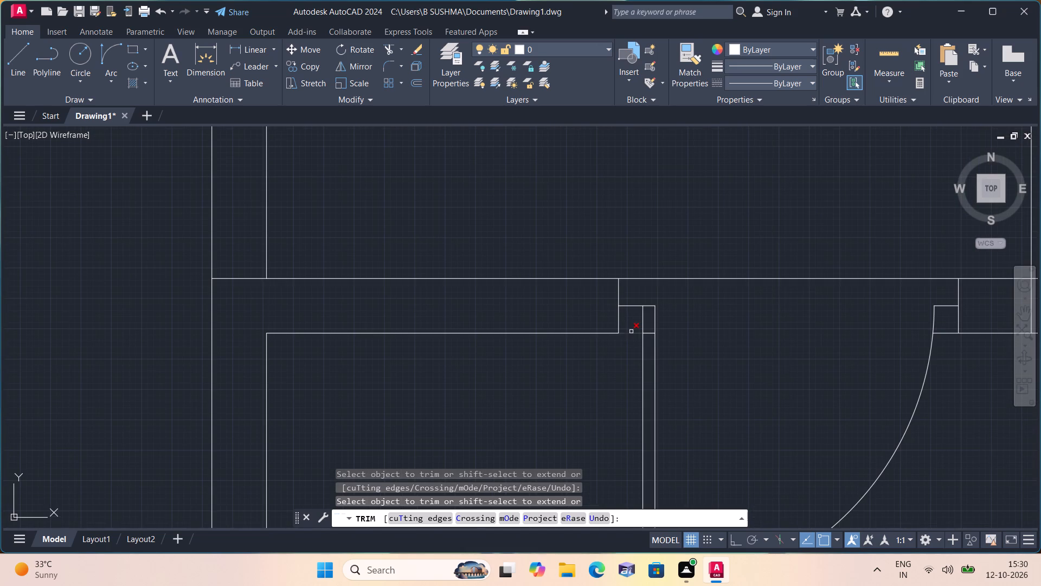
left_click(631, 332)
left_click(646, 335)
left_click(650, 330)
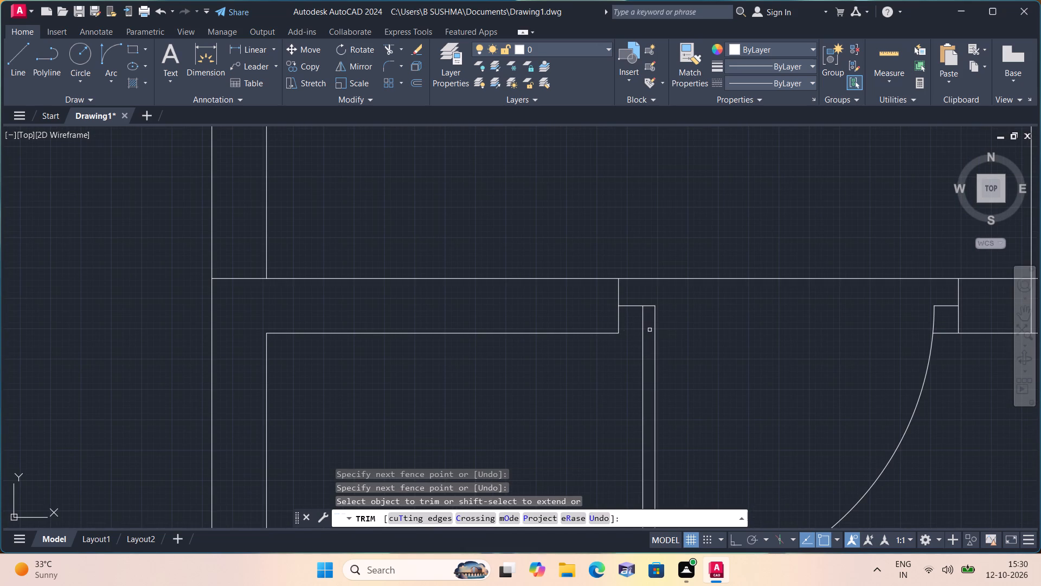
scroll(654, 326, "down", 1)
scroll(822, 332, "up", 1)
left_click(846, 331)
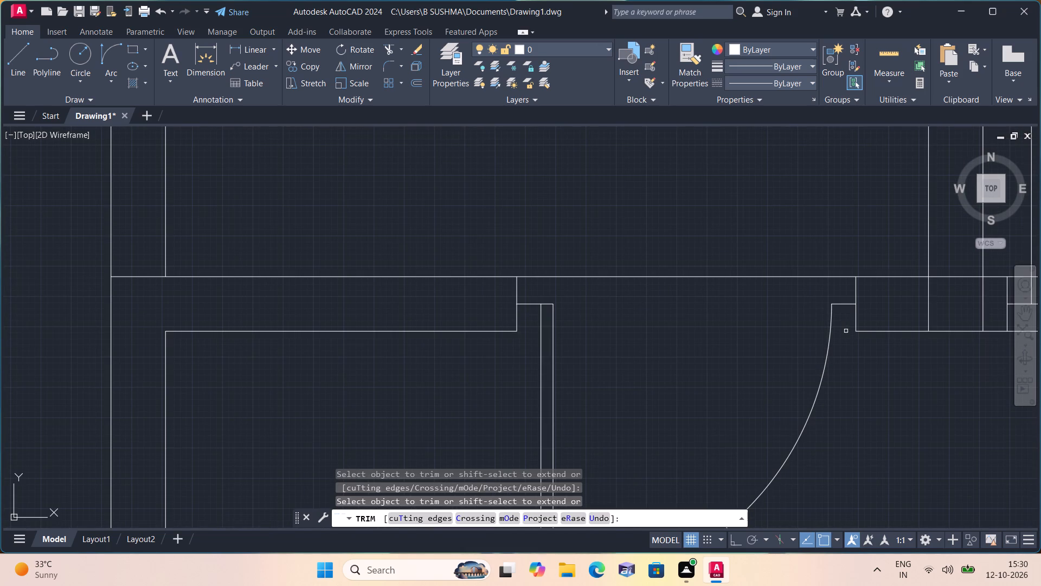
Trim the overlapping lines where the short vertical partition between the two doors meets the southernmost horizontal partition, opening the junction.
middle_click_drag(842, 332, 648, 348)
scroll(840, 332, "down", 1)
scroll(657, 370, "down", 1)
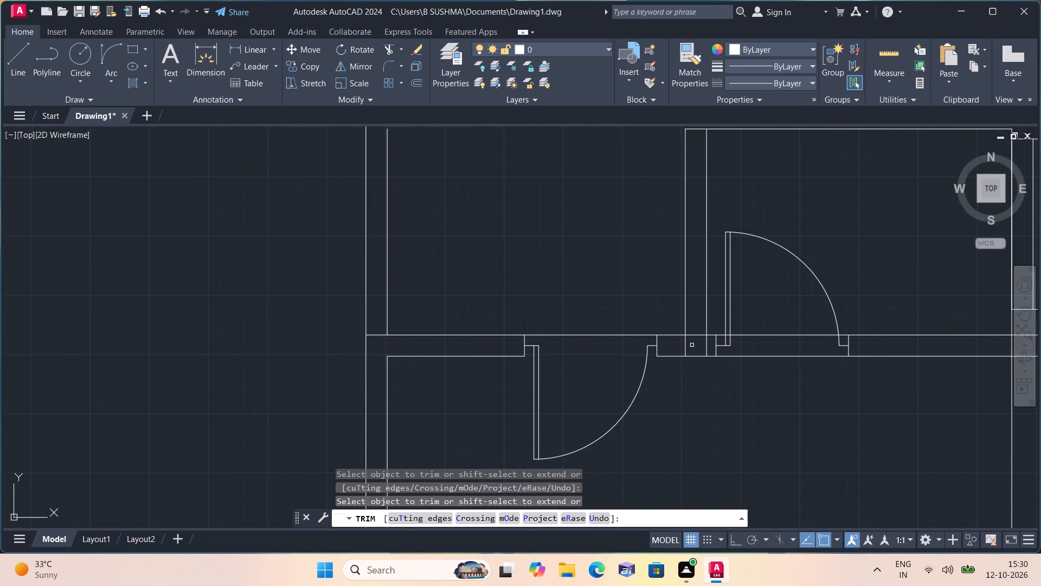
left_click(679, 343)
left_click(698, 333)
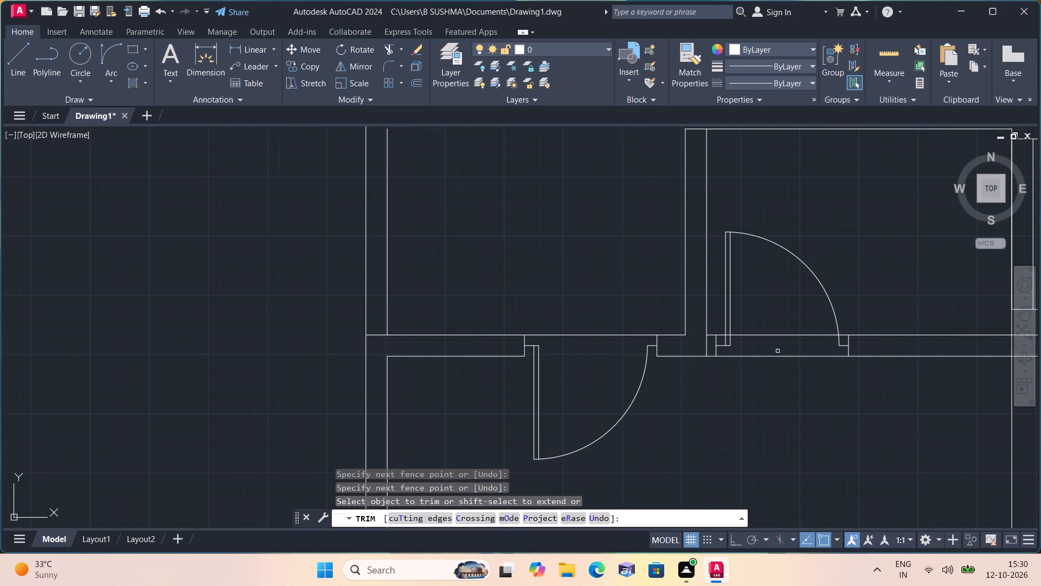
left_click(709, 346)
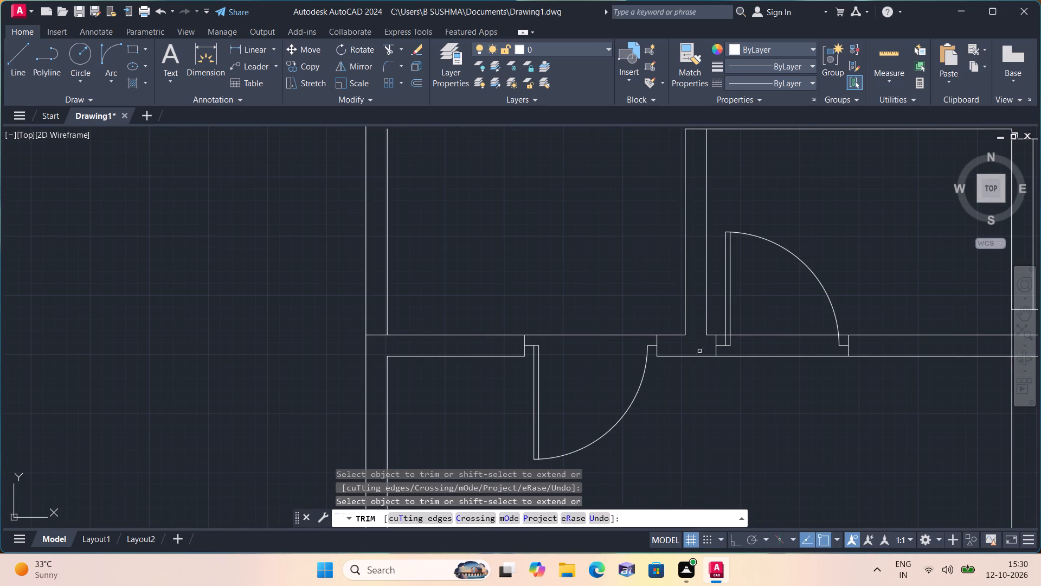
Trim the lower wall line across the north-swinging door opening in the southeast block's southernmost horizontal partition.
left_click_drag(769, 354, 768, 373)
Trim the overlapping wall and partition lines where the southernmost horizontal partition meets the east exterior wall, opening the junction.
scroll(768, 373, "down", 1)
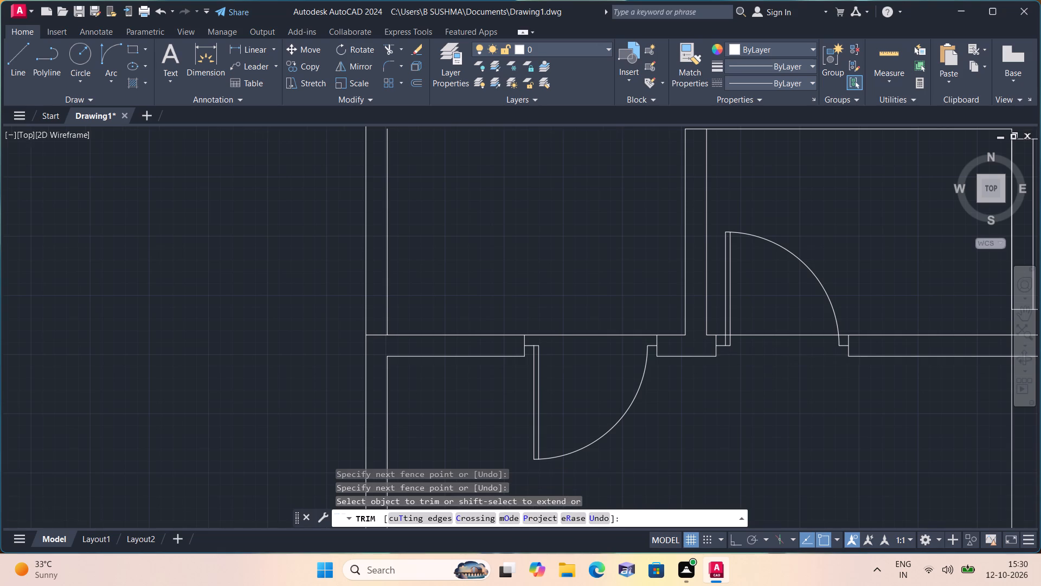
middle_click_drag(766, 374, 641, 356)
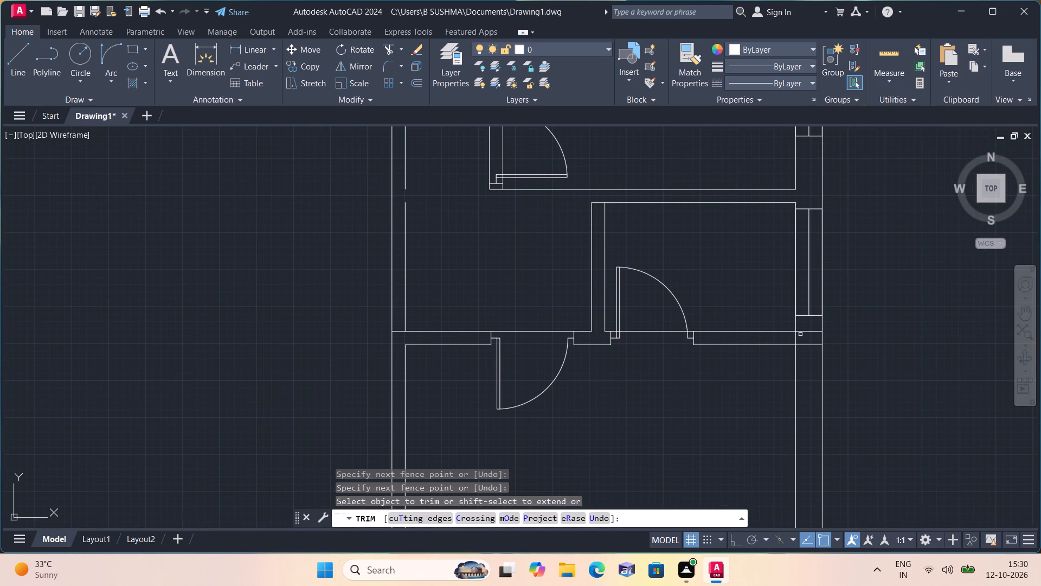
left_click(795, 336)
left_click_drag(811, 327, 815, 364)
scroll(815, 320, "down", 3)
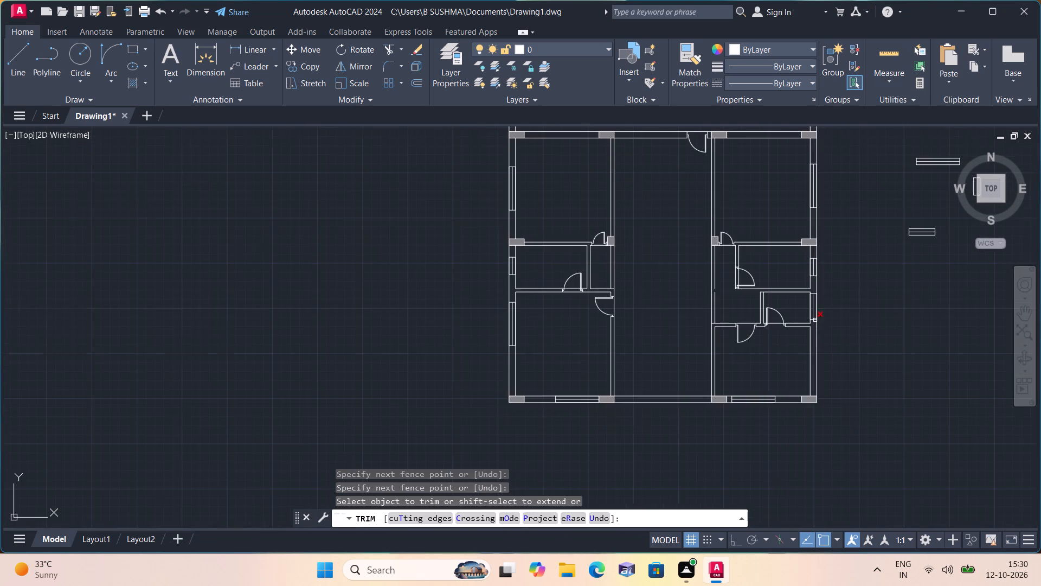
scroll(849, 287, "up", 2)
middle_click_drag(835, 288, 809, 359)
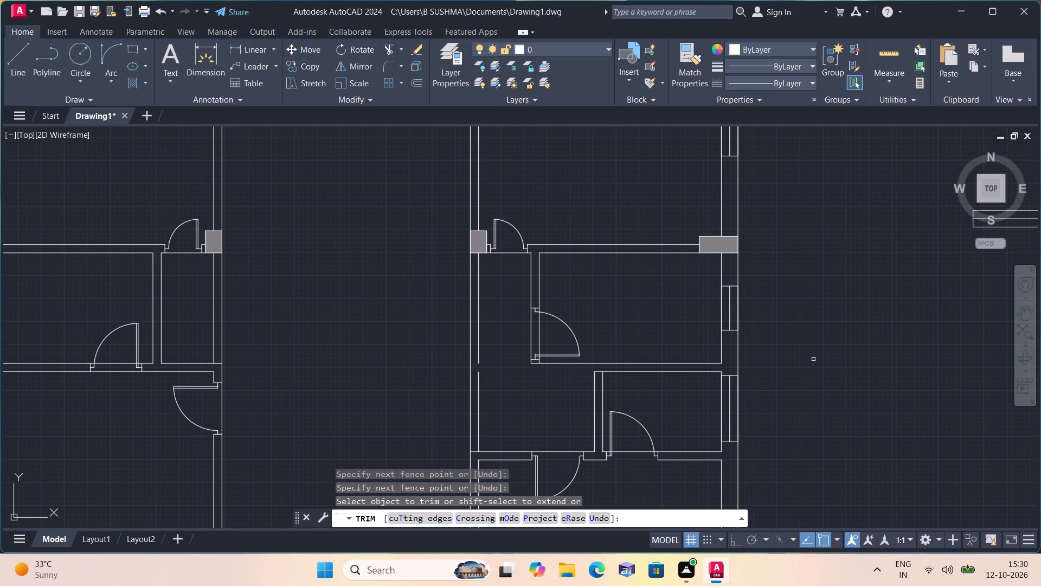
key("space")
Draw a short line closing the gap in the inner line of the southeast block's west wall.
type("l")
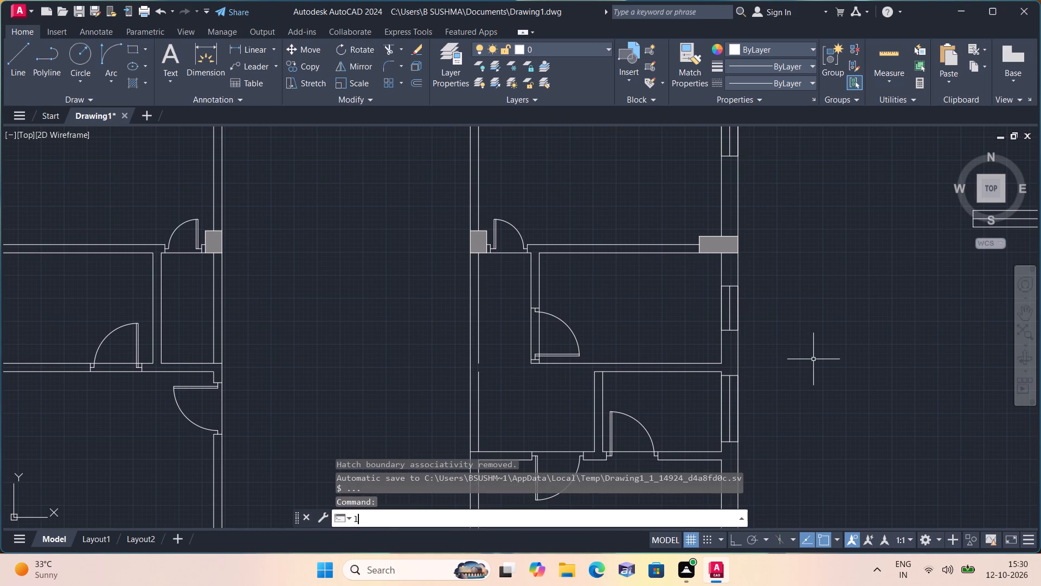
key("space")
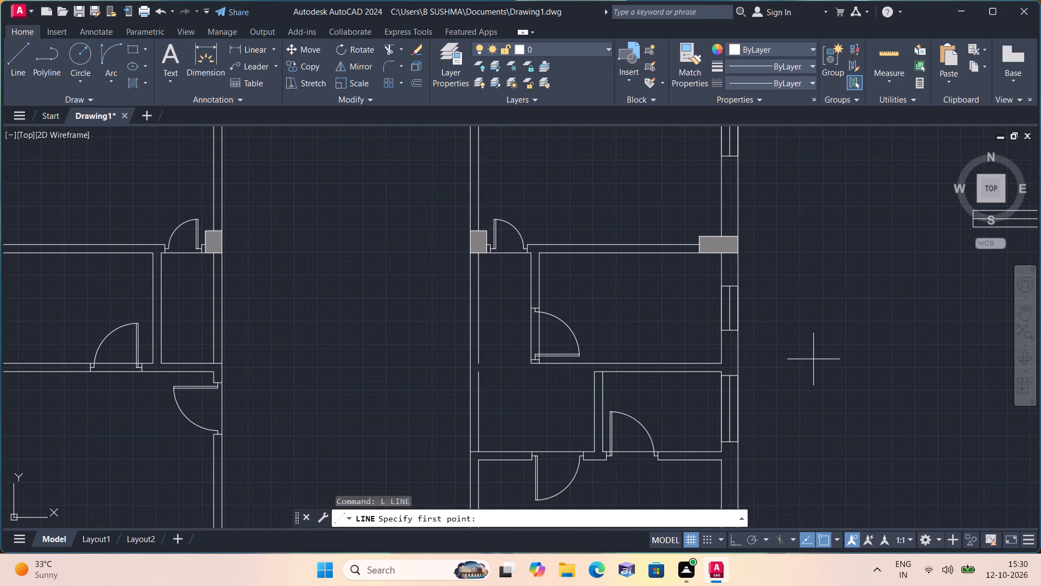
left_click(478, 365)
left_click(478, 373)
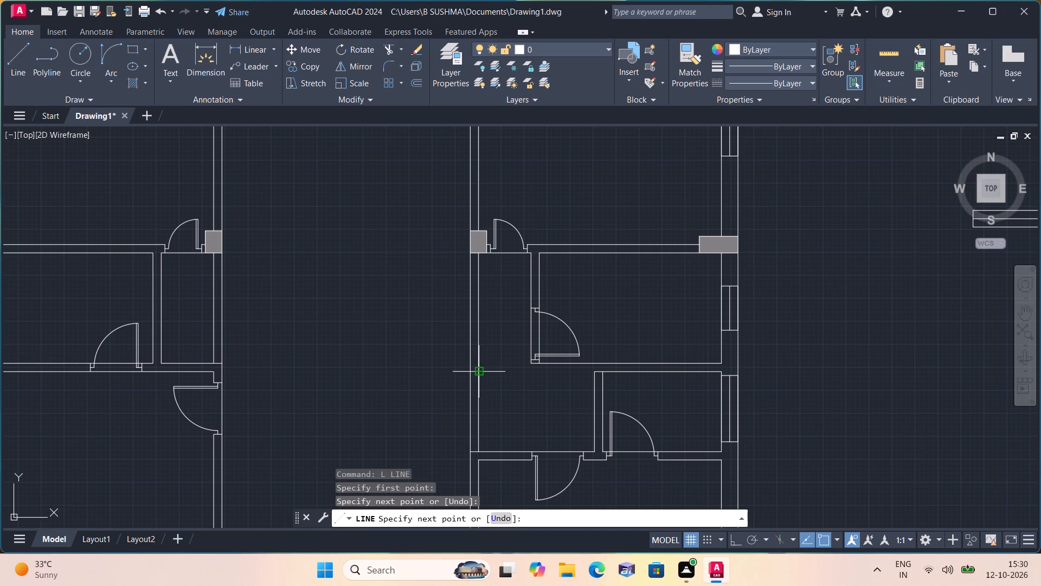
key("space")
With Ortho on, extend the middle partition's lower line west from the short vertical partition, closing its open end below the door frame.
key("space")
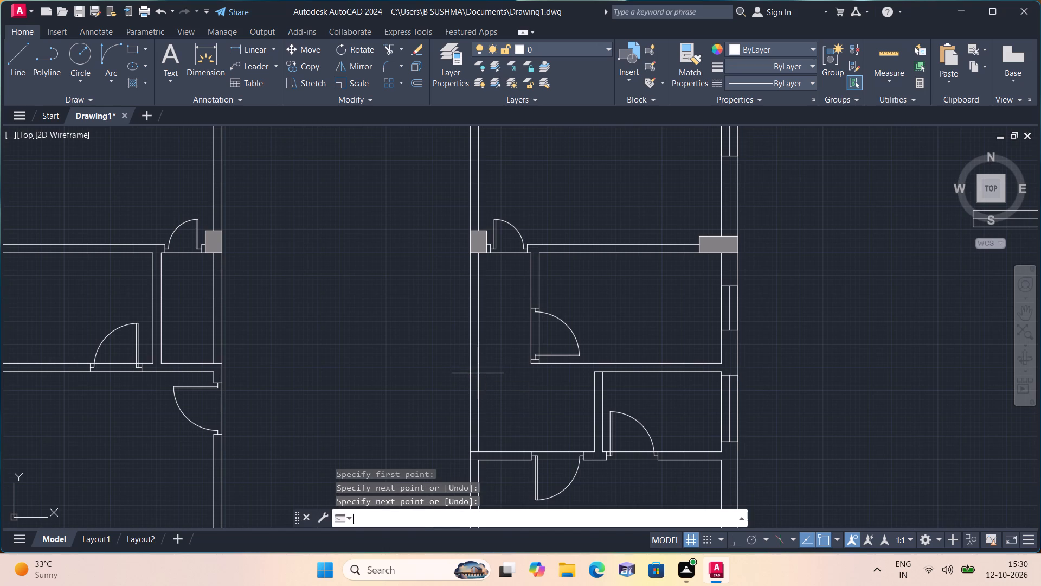
left_click(597, 373)
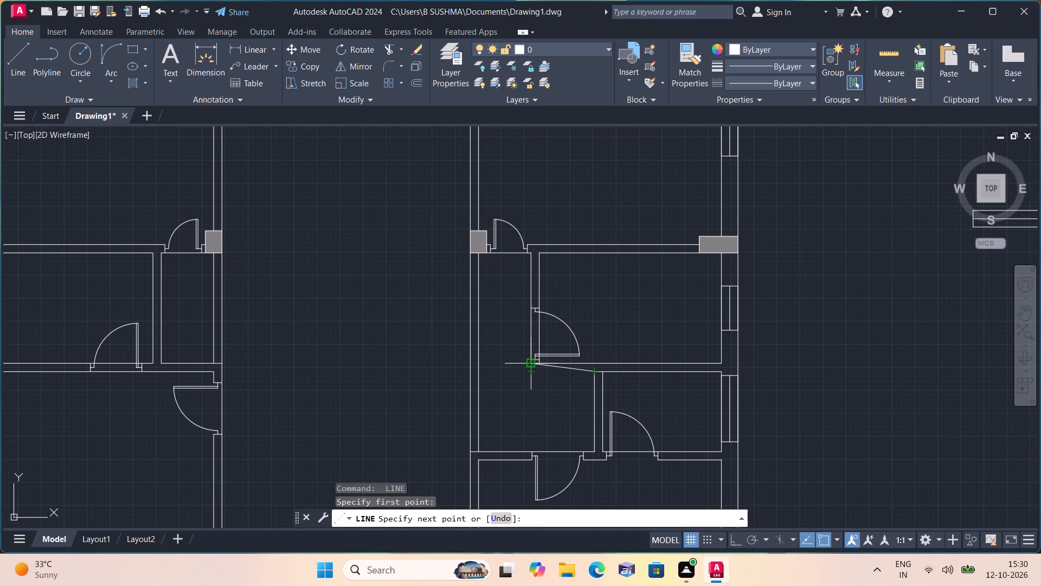
scroll(530, 370, "up", 2)
key("F8")
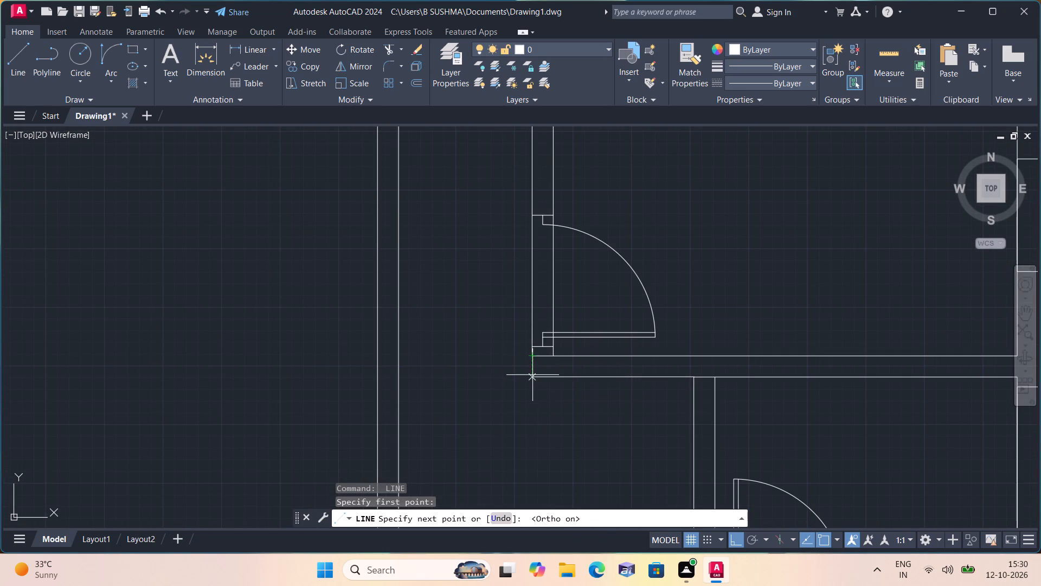
left_click(532, 375)
left_click(532, 351)
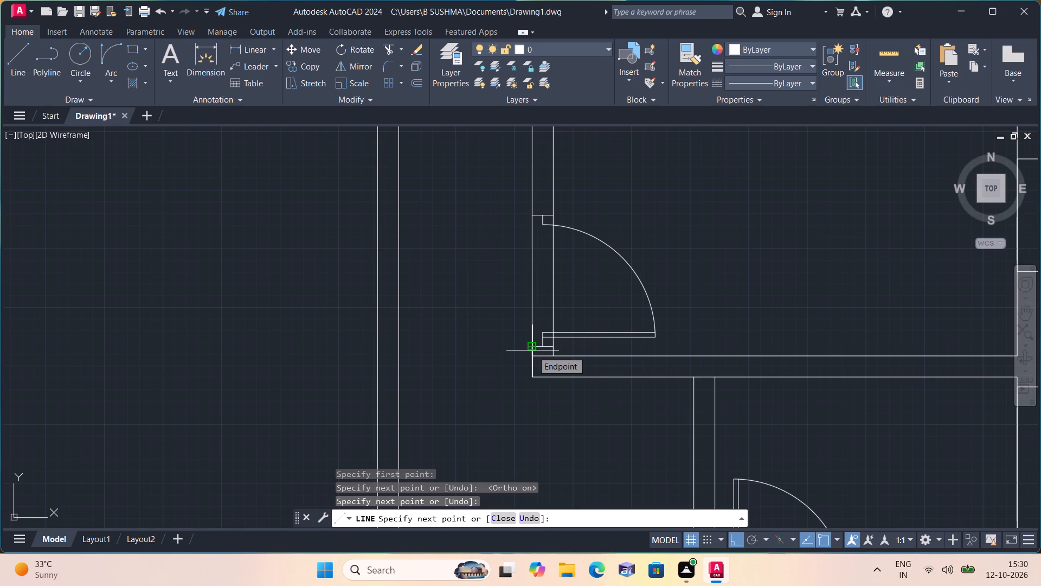
key("space")
Start a solid hatch and set its colour to index colour 34.
type("h")
key("space")
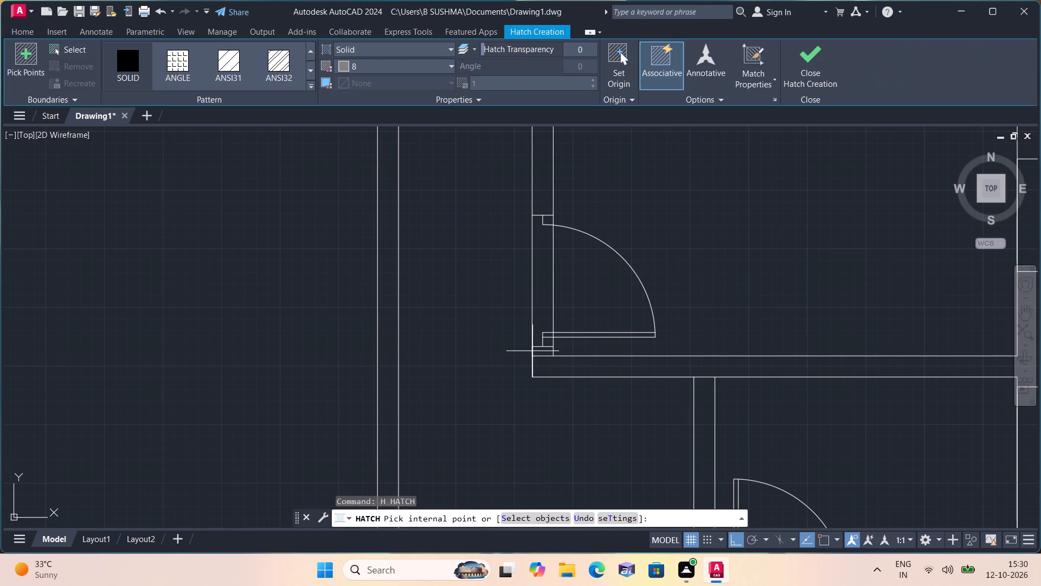
left_click(385, 52)
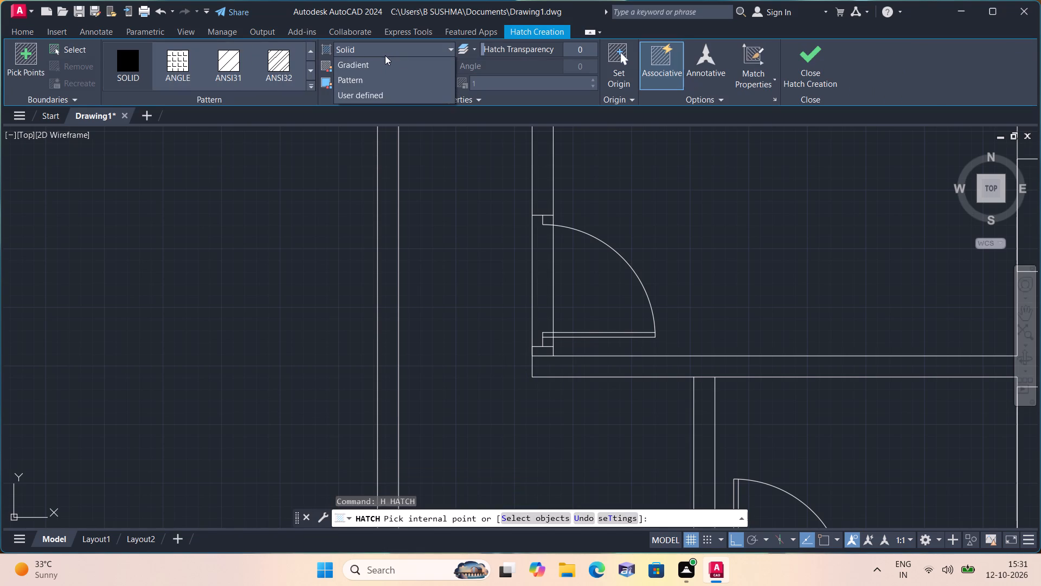
left_click(382, 60)
left_click(388, 64)
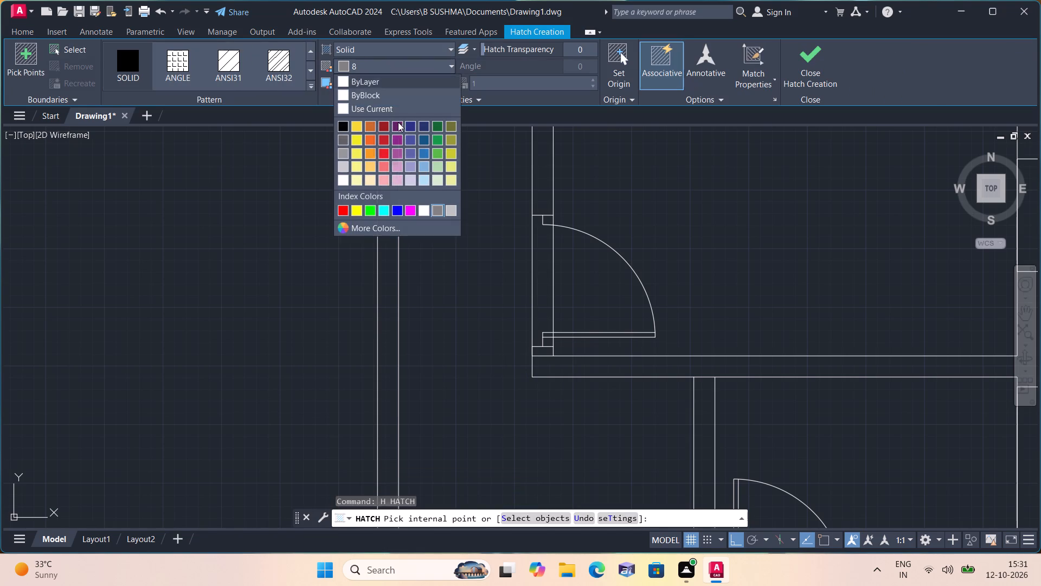
left_click(421, 225)
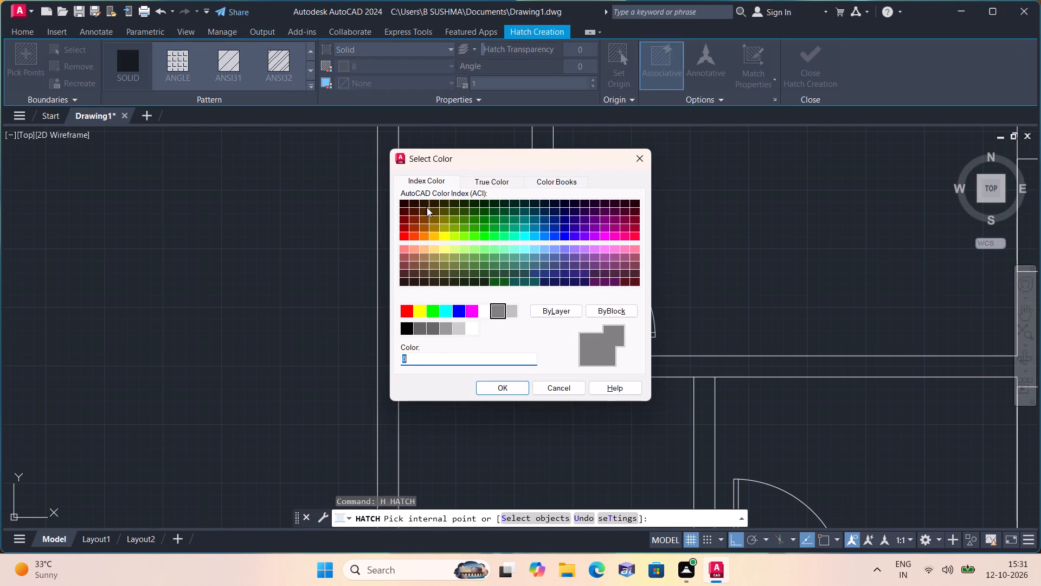
left_click(432, 224)
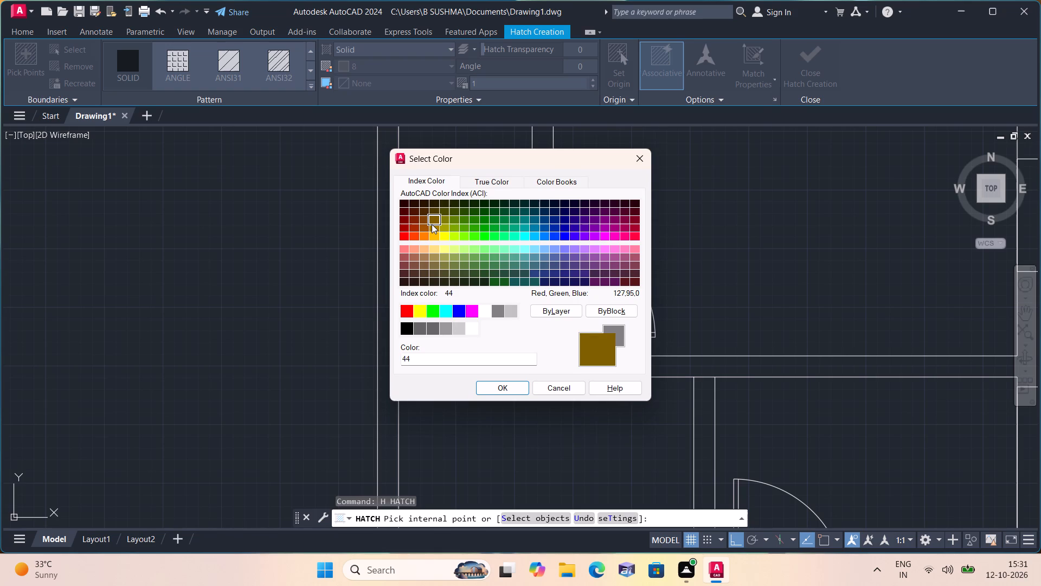
left_click(426, 225)
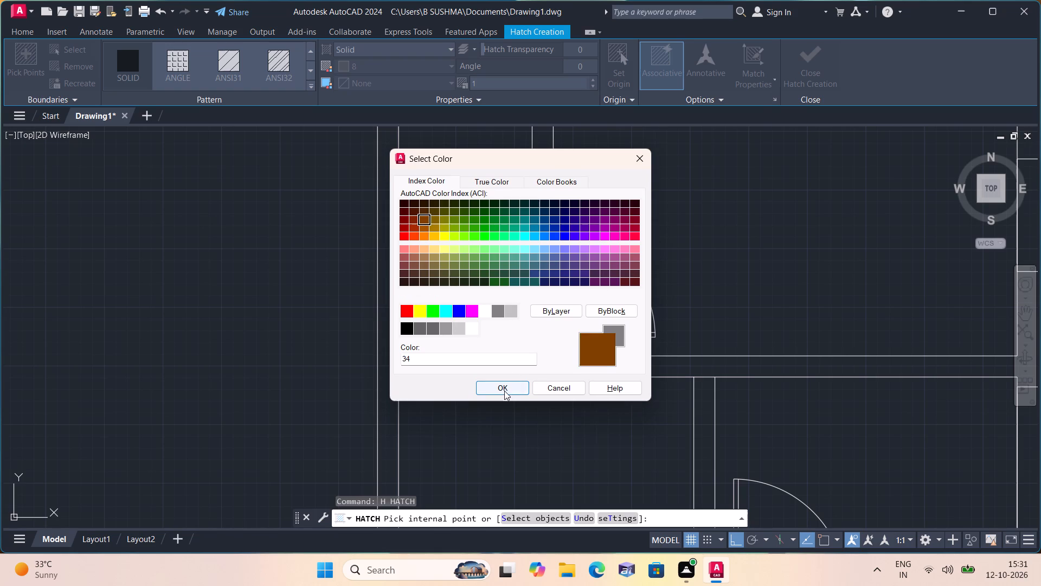
left_click(504, 391)
Hatch the south exterior wall segments between columns and windows, plus the southeast room's side walls and the southwest room's inner wall.
scroll(351, 216, "down", 5)
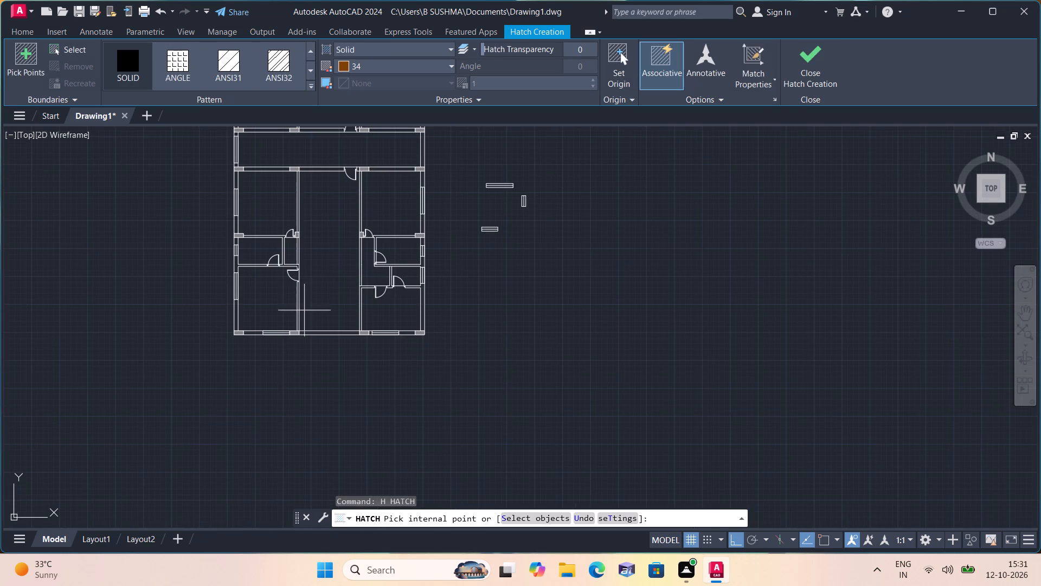
scroll(311, 330, "up", 3)
left_click(310, 336)
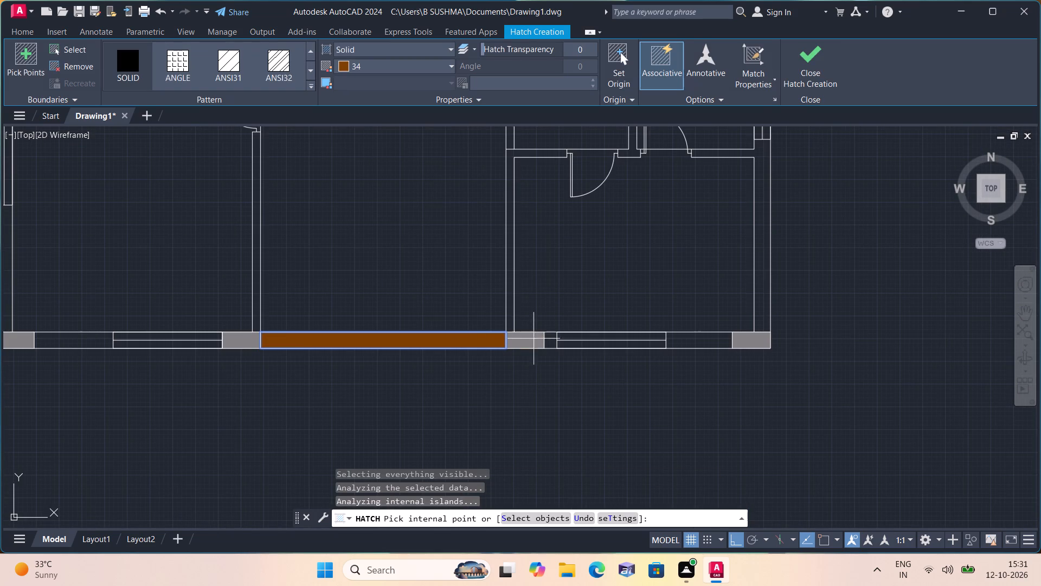
left_click(549, 341)
left_click(699, 343)
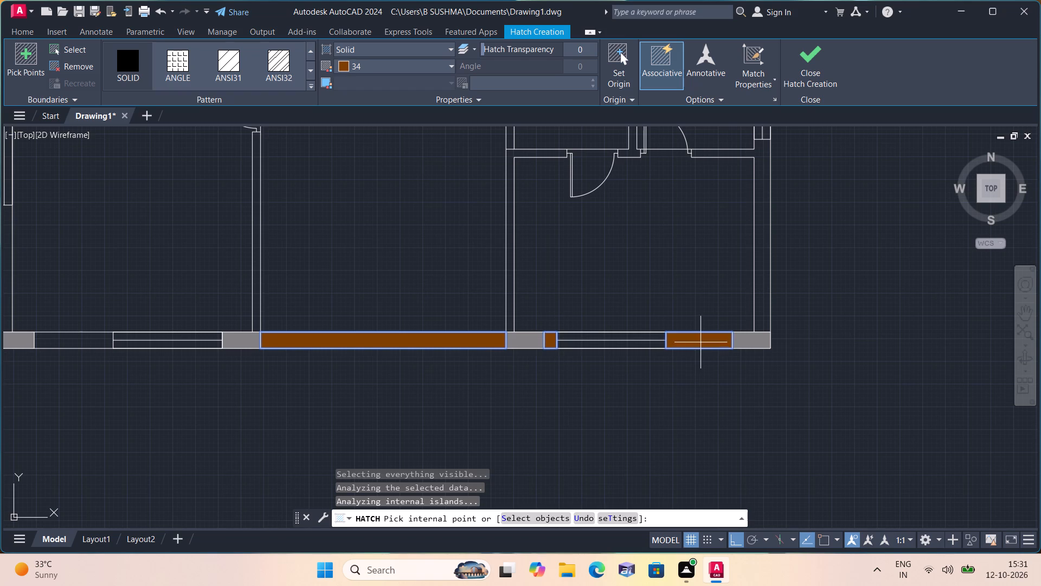
left_click(757, 305)
left_click(513, 264)
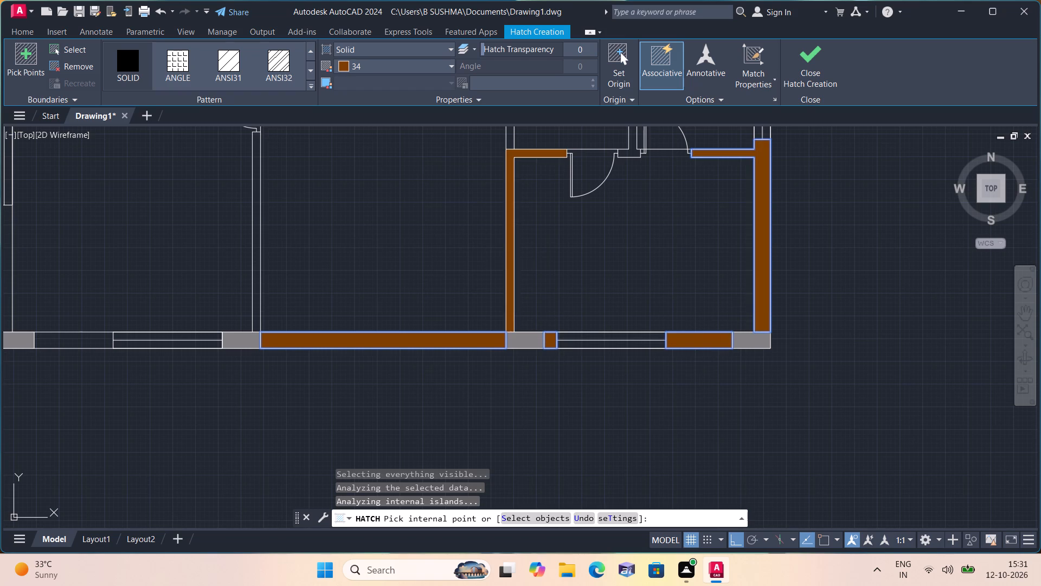
left_click(259, 303)
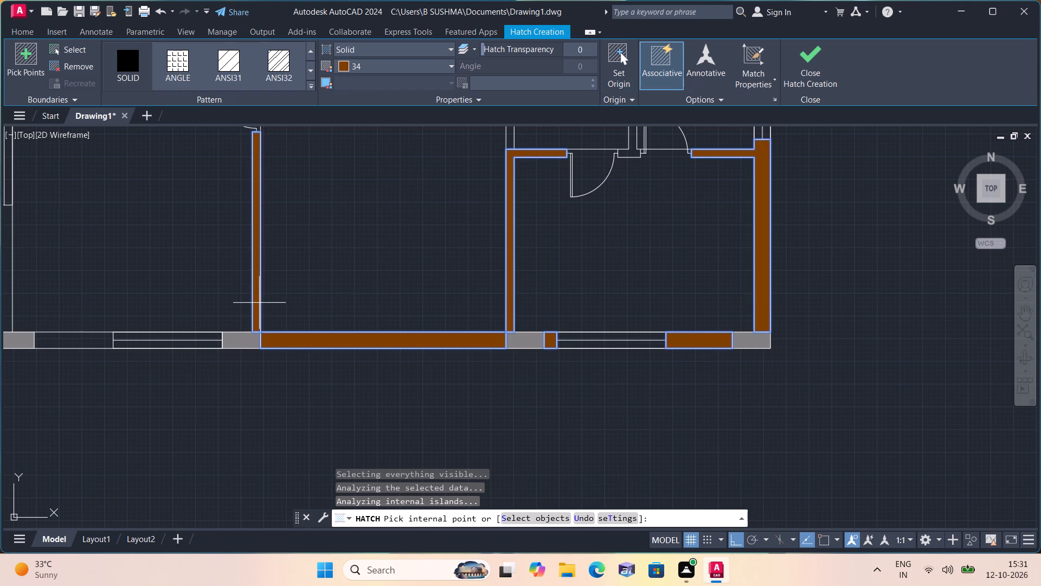
left_click(59, 336)
Hatch the southwest block's west exterior wall pieces around the windows and its horizontal and vertical partitions.
scroll(79, 316, "down", 2)
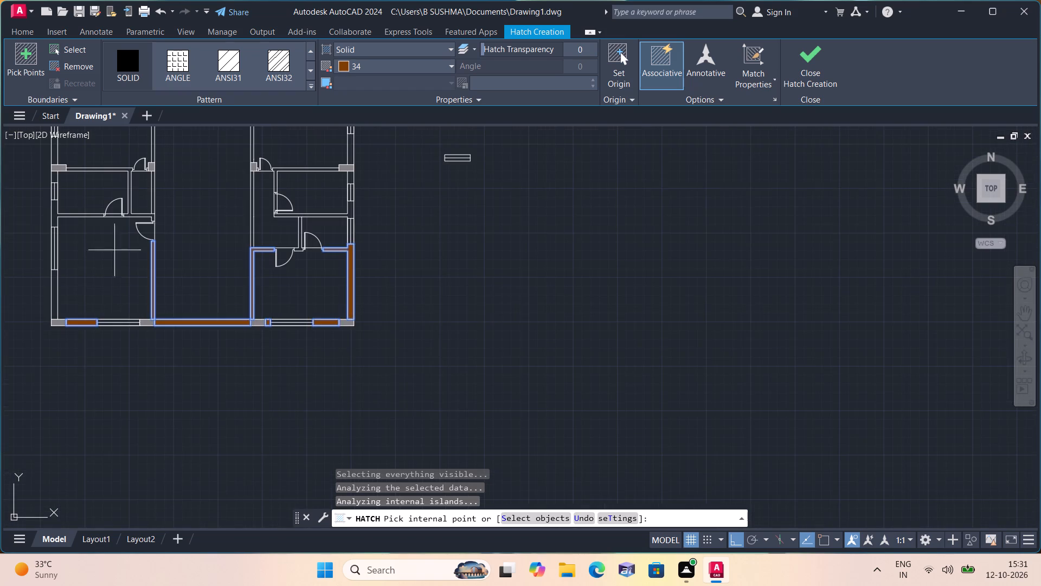
middle_click_drag(116, 245, 206, 330)
left_click(142, 367)
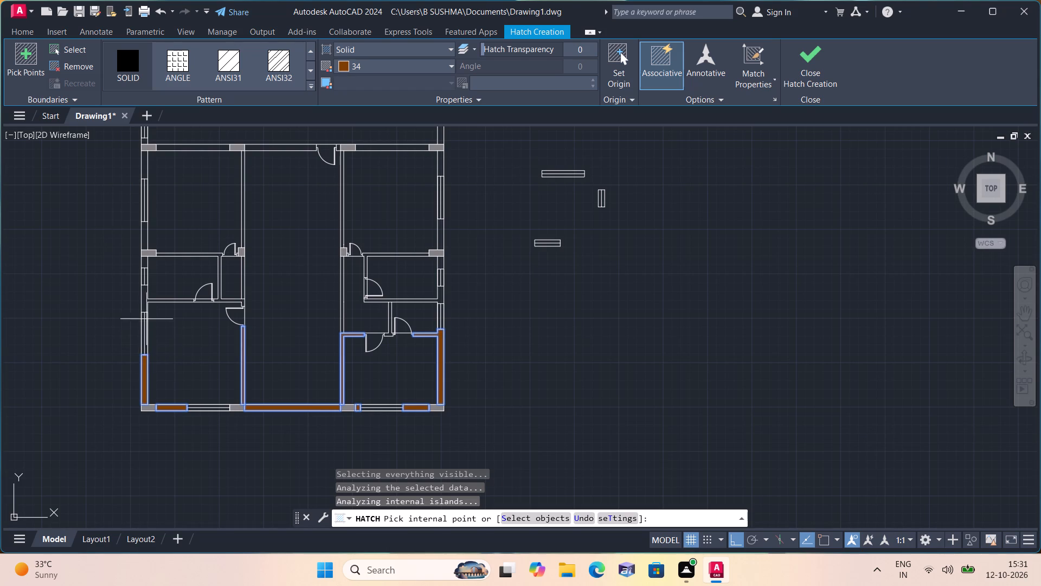
left_click(145, 298)
scroll(146, 271, "up", 2)
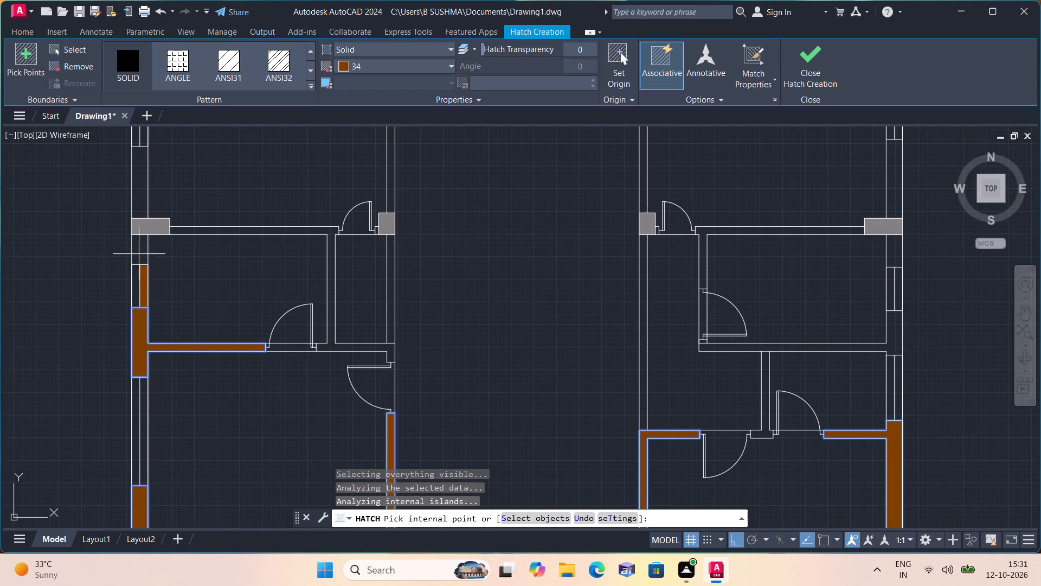
left_click(137, 249)
left_click(240, 228)
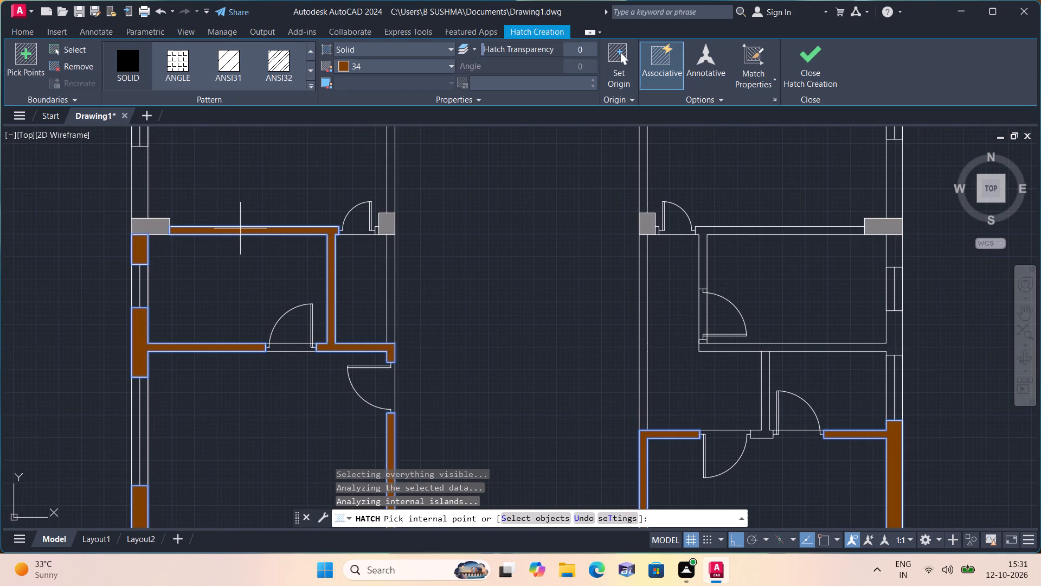
Hatch the southeast block's short vertical, middle and northern partitions and the east exterior wall pieces around the small window.
scroll(285, 288, "down", 2)
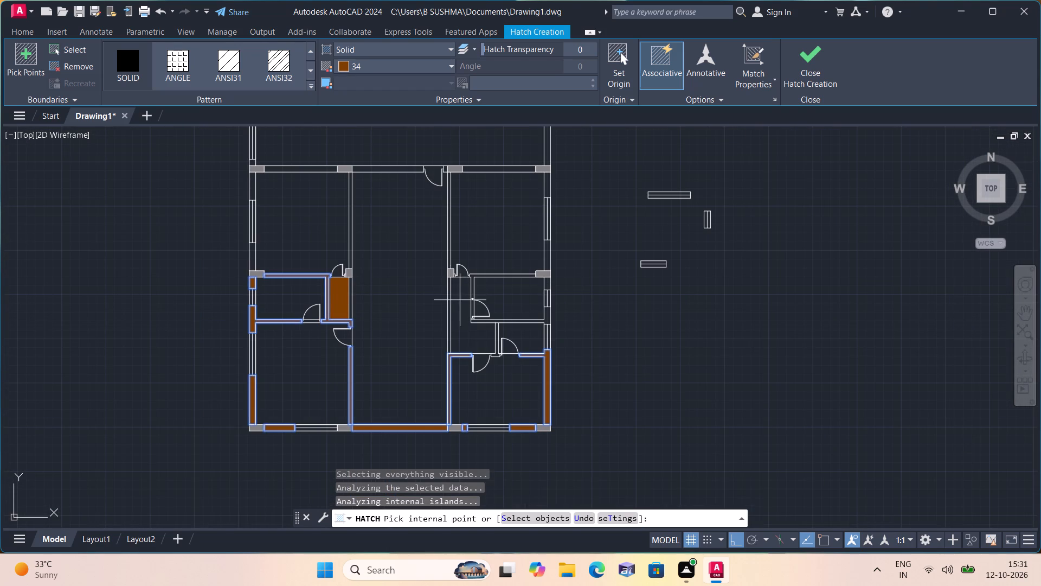
scroll(492, 345, "up", 1)
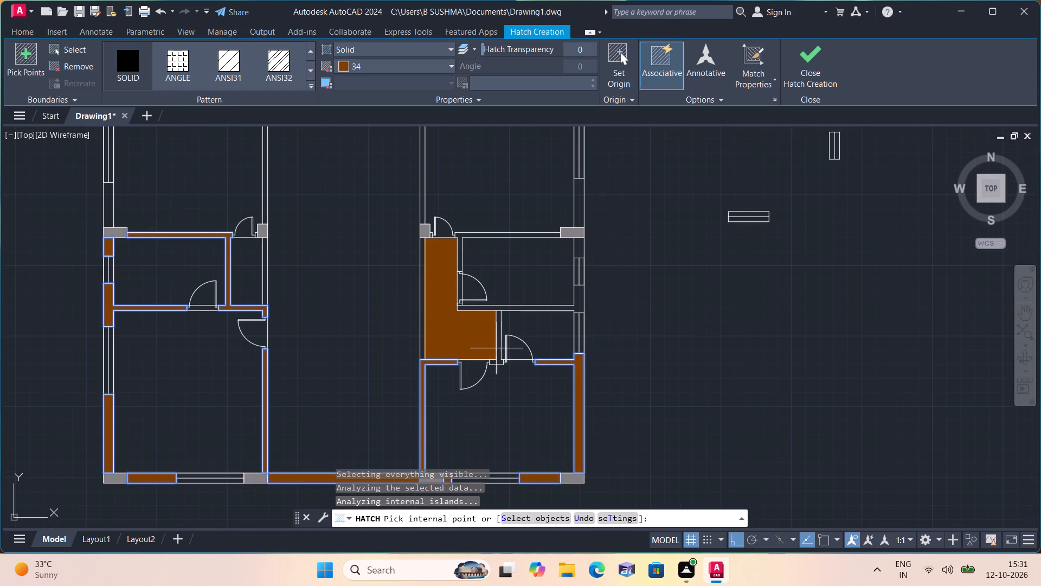
left_click(499, 359)
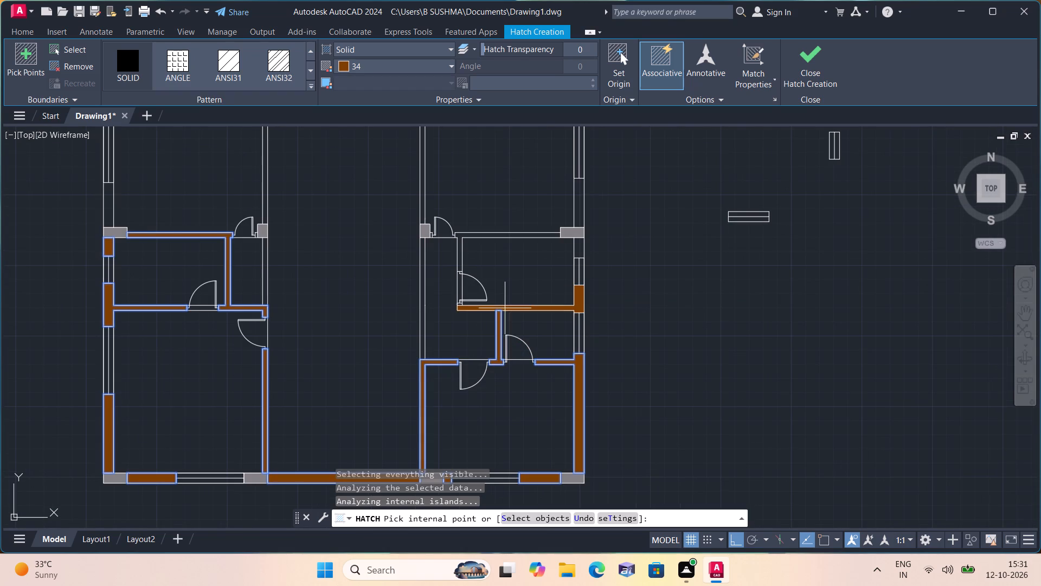
left_click(505, 308)
left_click(461, 246)
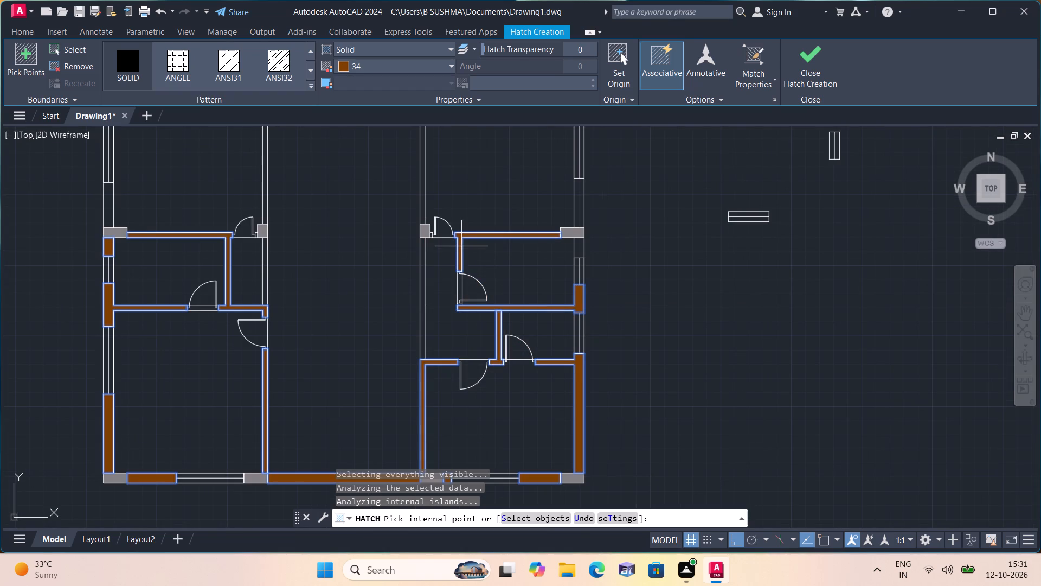
left_click(583, 249)
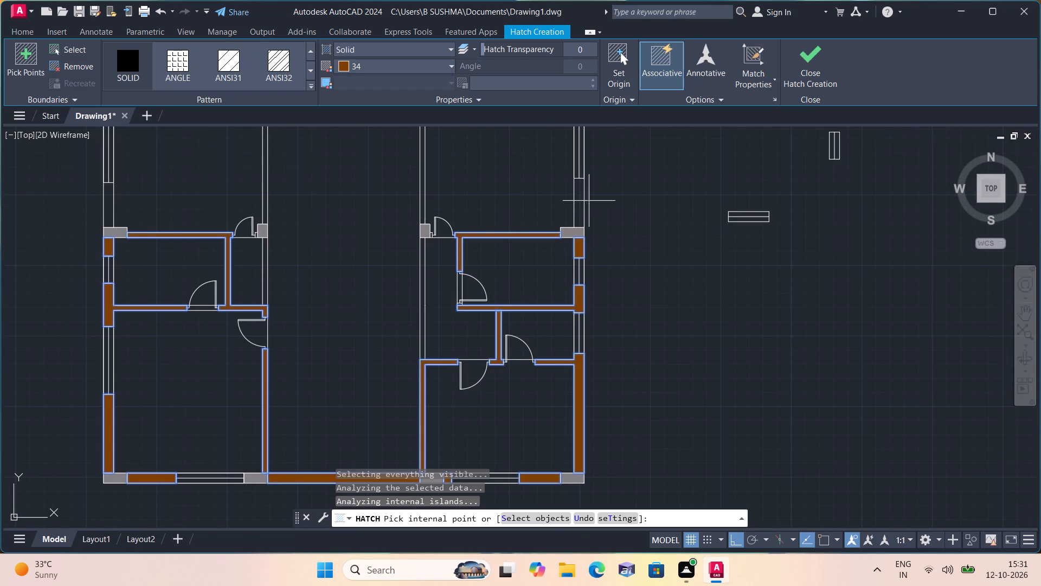
Hatch the southeast block's northern room walls: inner wall, north wall and east pieces around the window, plus the corridor's east wall.
left_click(579, 203)
left_click(421, 203)
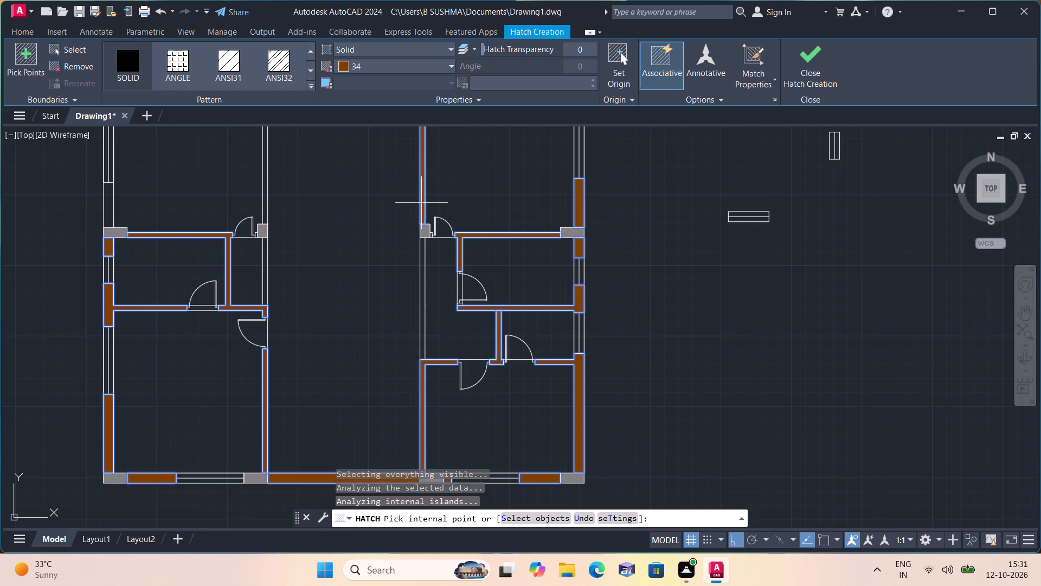
middle_click_drag(413, 182, 415, 358)
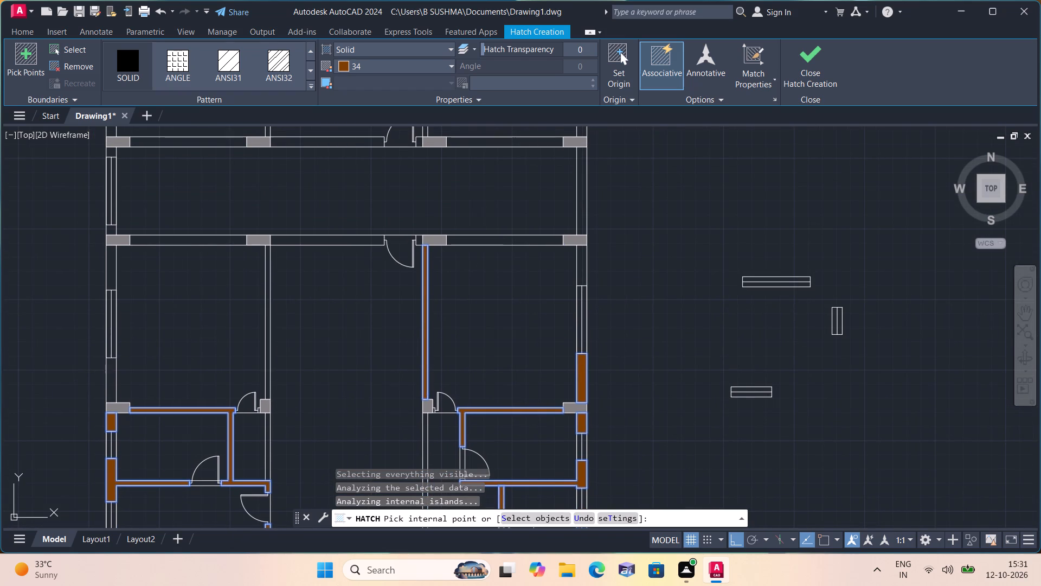
left_click(479, 241)
left_click(582, 265)
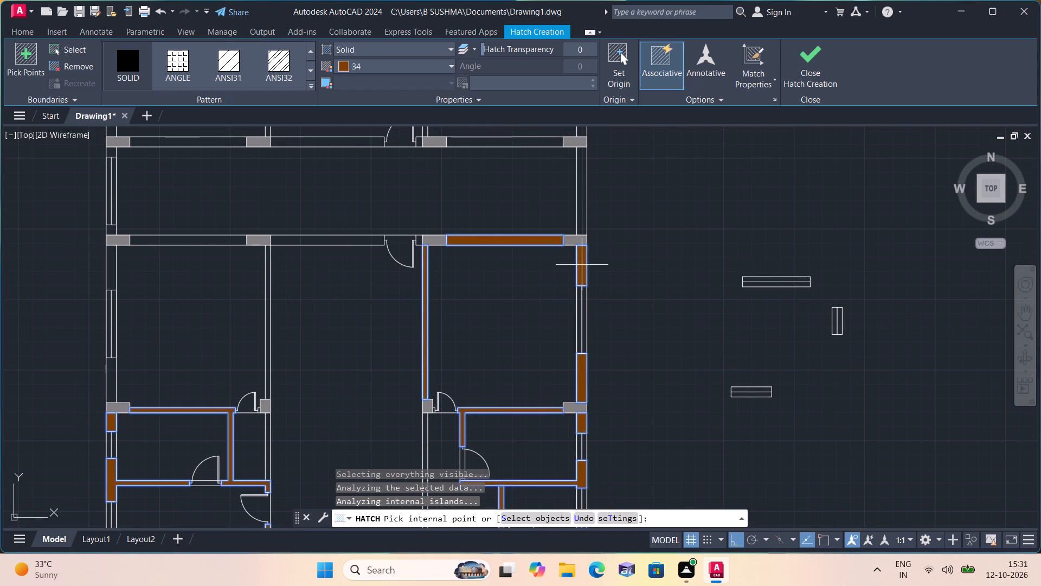
left_click(579, 220)
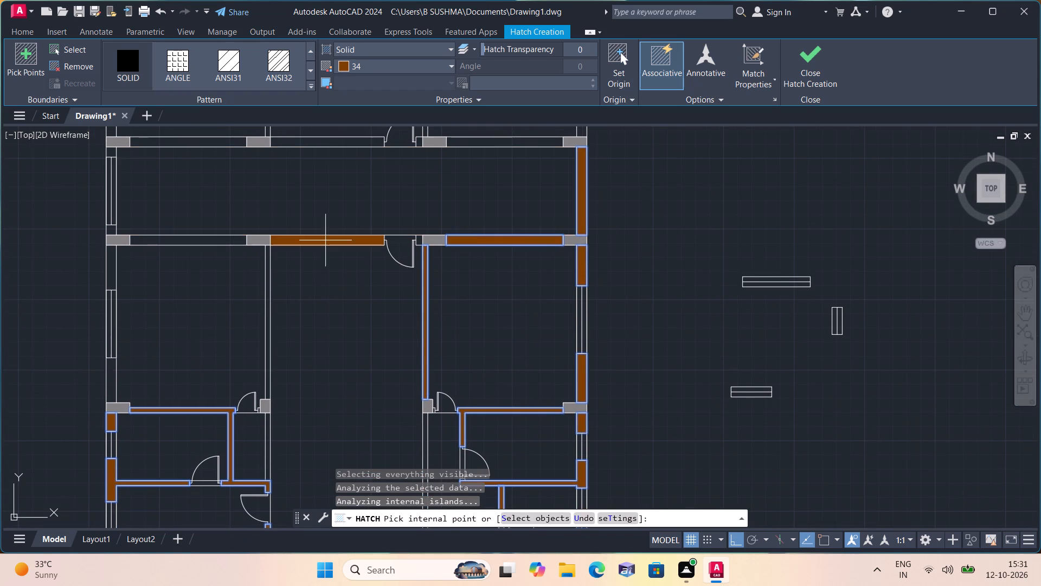
Hatch the corridor's south wall in the middle and western bays, plus the room below's west wall pieces around the window and inner wall.
left_click(325, 240)
left_click(199, 241)
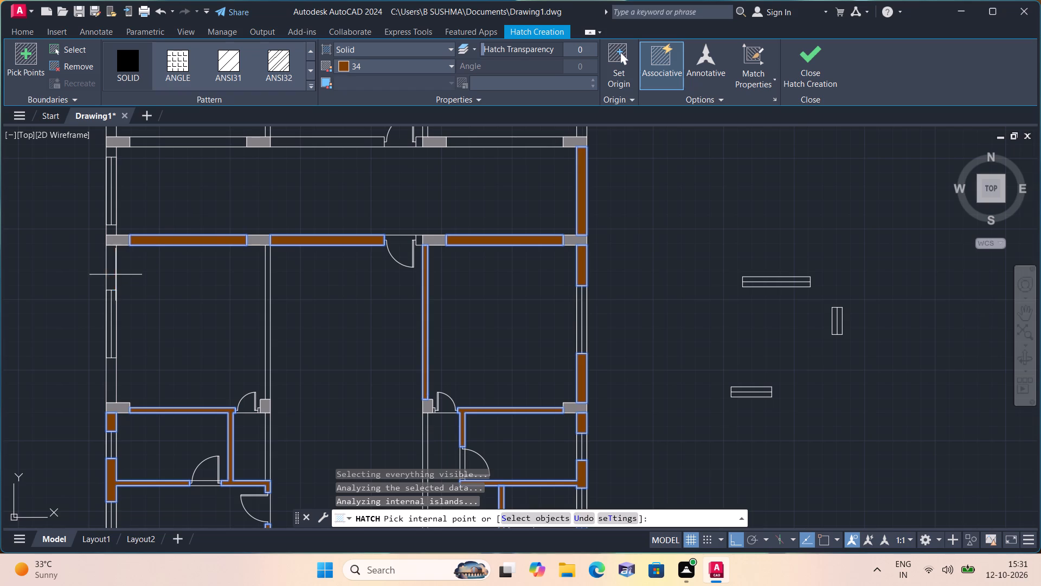
left_click(110, 274)
left_click(112, 370)
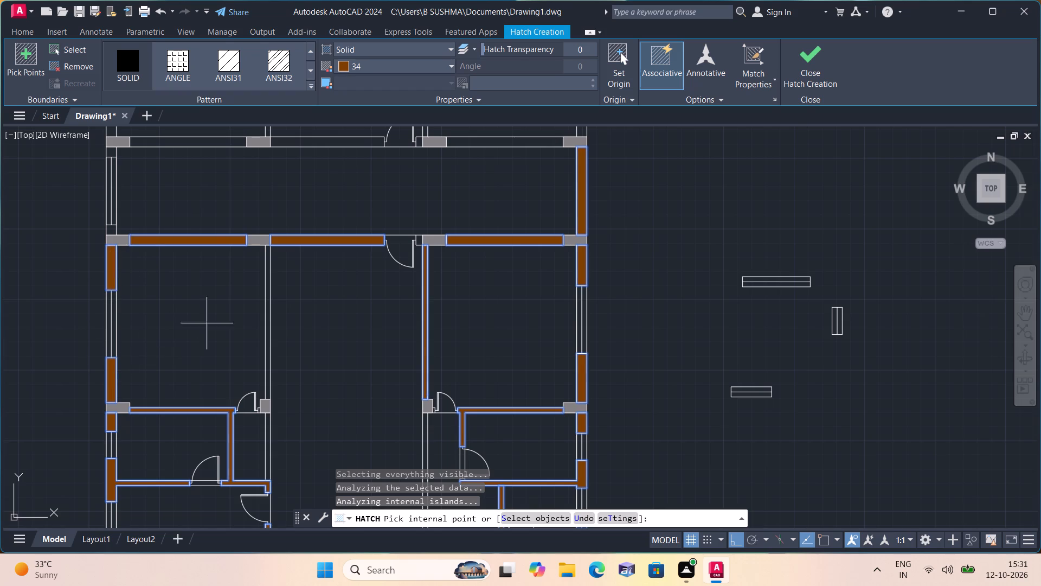
left_click(268, 300)
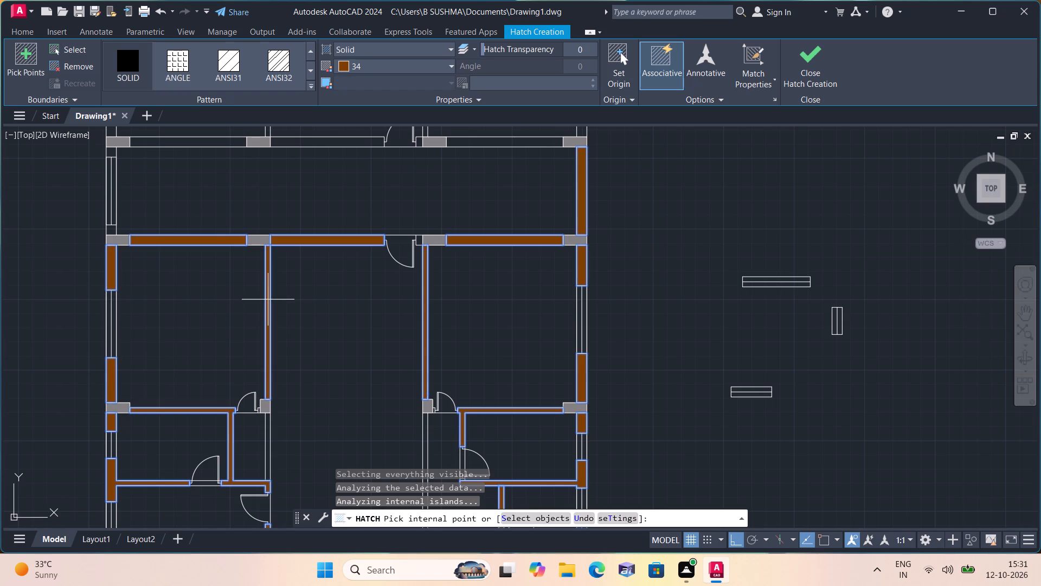
Hatch the corridor's north wall segments, its west wall pieces around the window, and the inner wall of the northeast block's southern room.
scroll(284, 283, "down", 2)
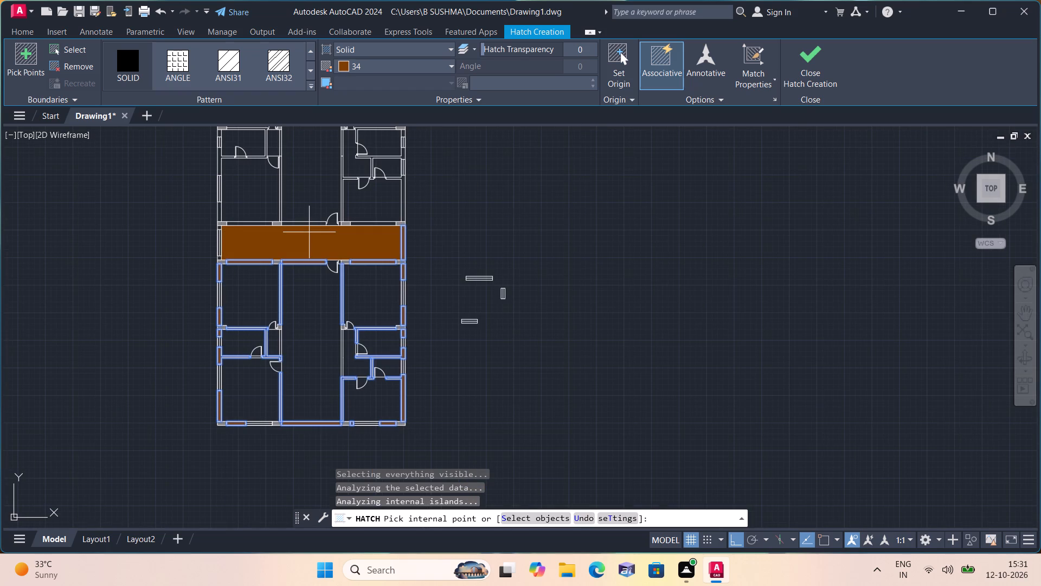
scroll(263, 254, "up", 2)
left_click(240, 178)
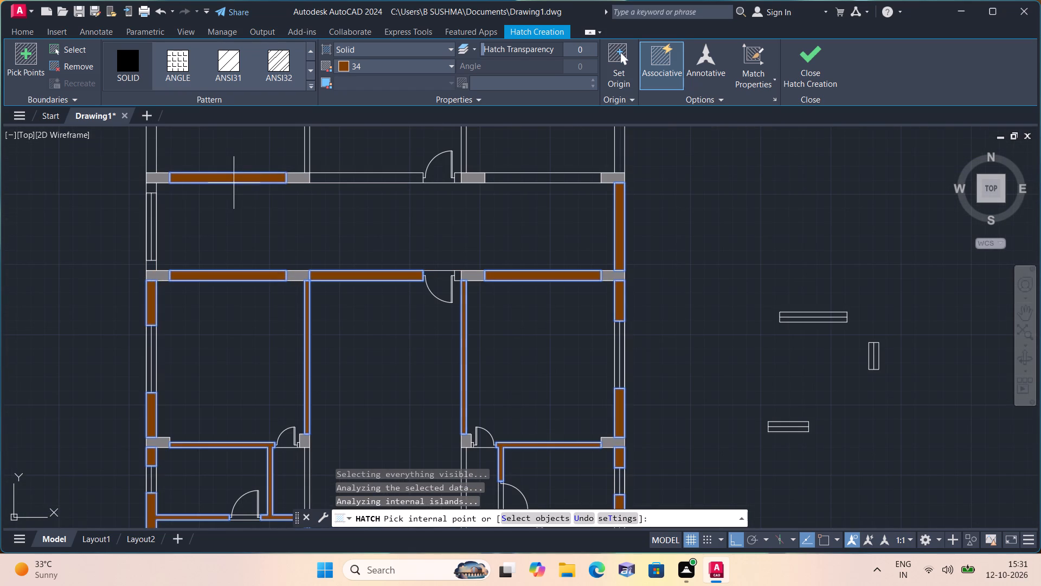
scroll(162, 190, "up", 2)
left_click(147, 188)
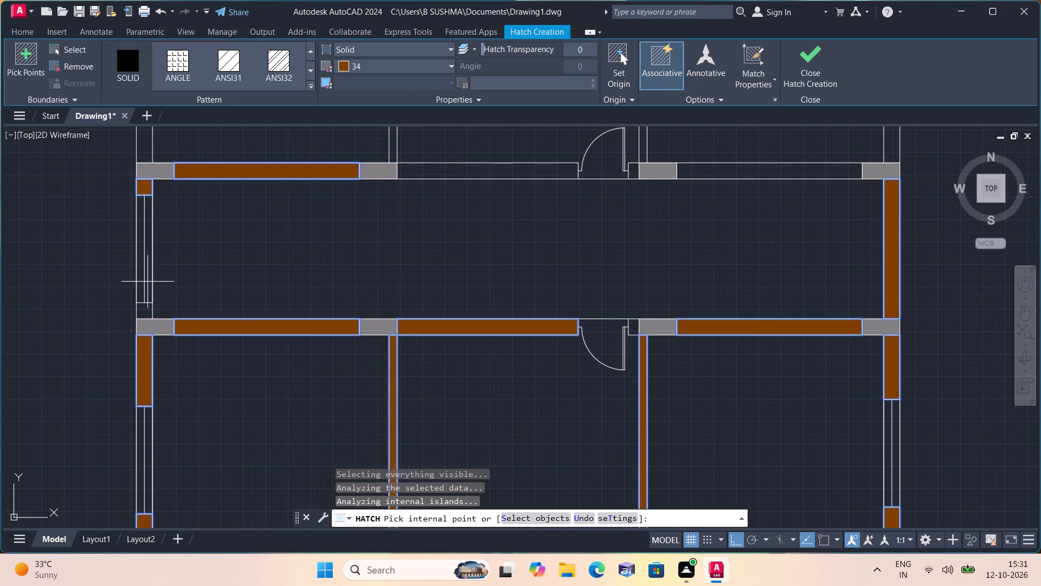
left_click(148, 307)
left_click(468, 171)
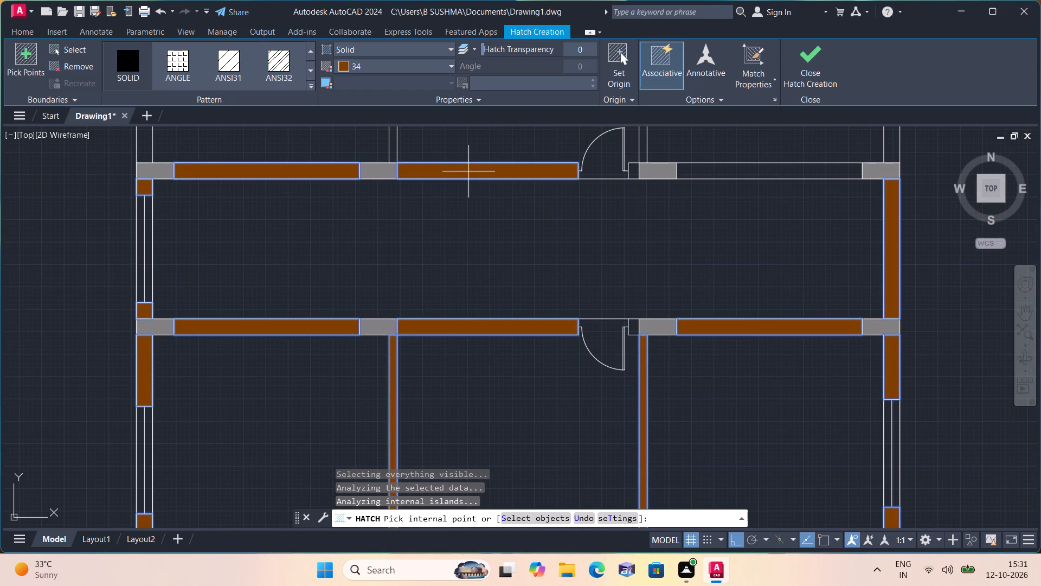
middle_click_drag(464, 171, 428, 281)
scroll(464, 171, "down", 1)
scroll(520, 269, "up", 2)
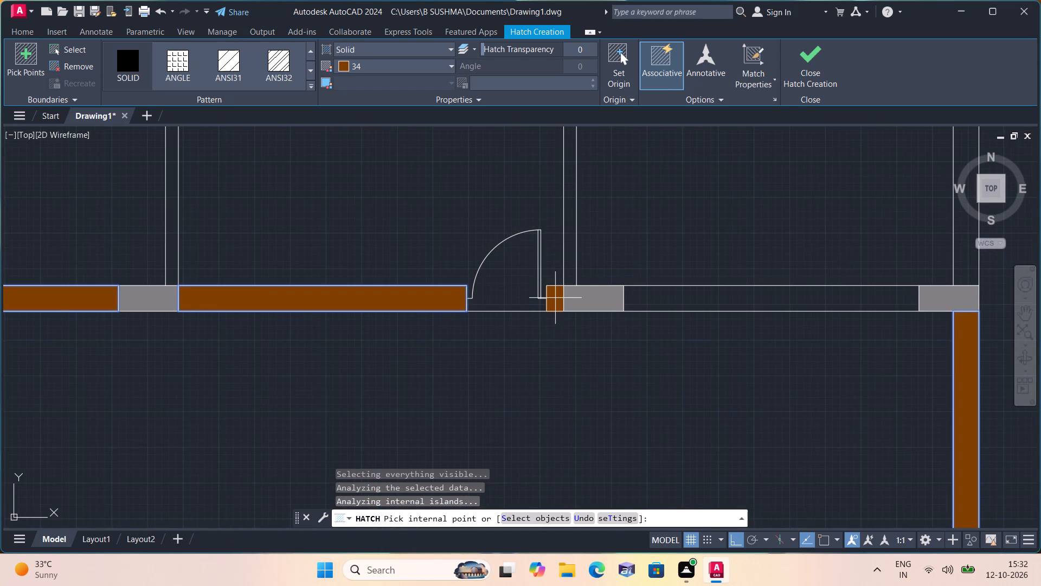
left_click(555, 298)
left_click(565, 264)
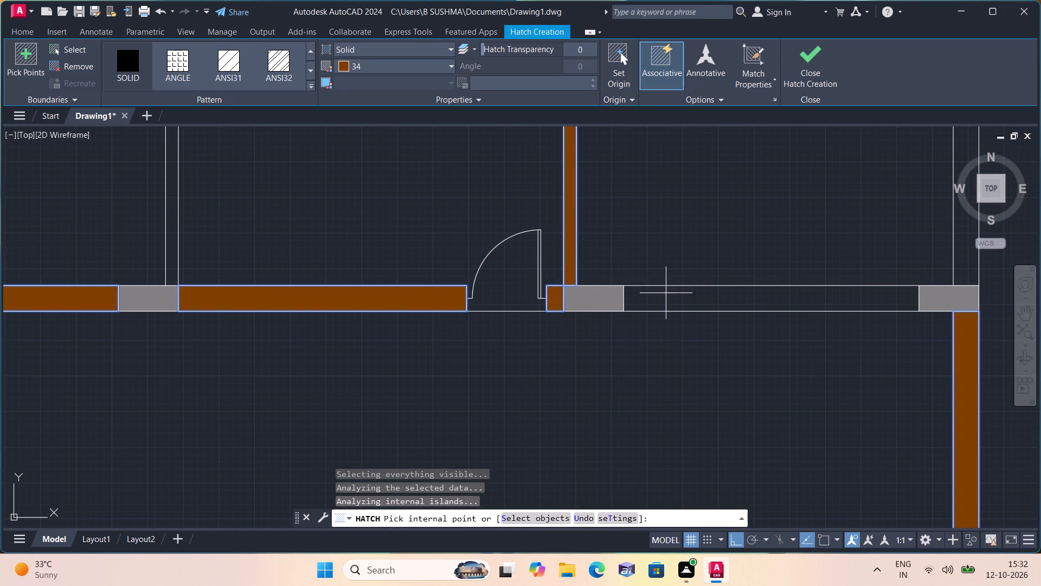
left_click(667, 299)
Hatch the northwest block's southern west exterior wall pieces, its partitions beside the door, and the southern room's inner wall.
scroll(667, 299, "down", 3)
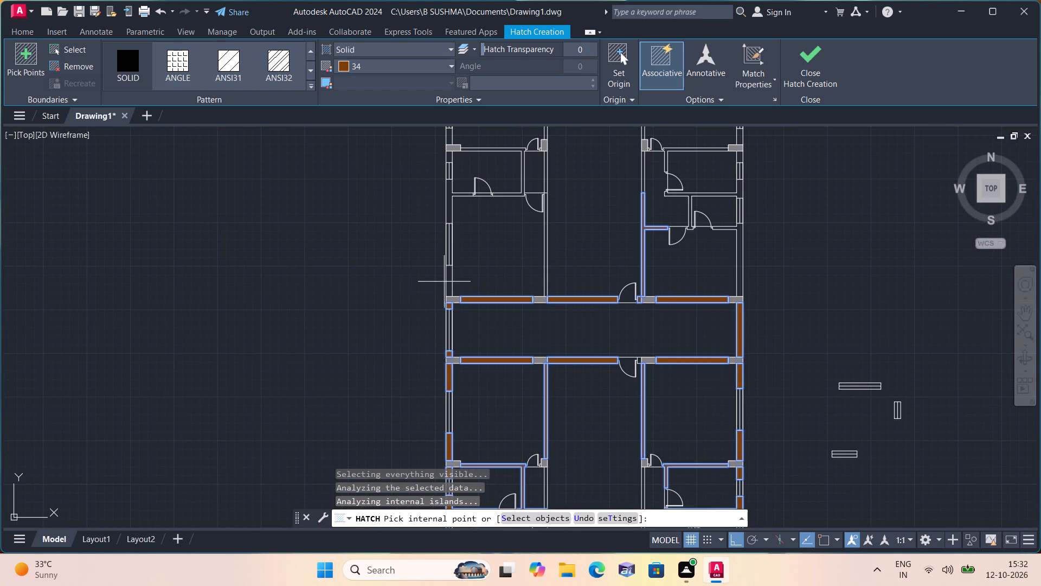
left_click(449, 278)
left_click(446, 202)
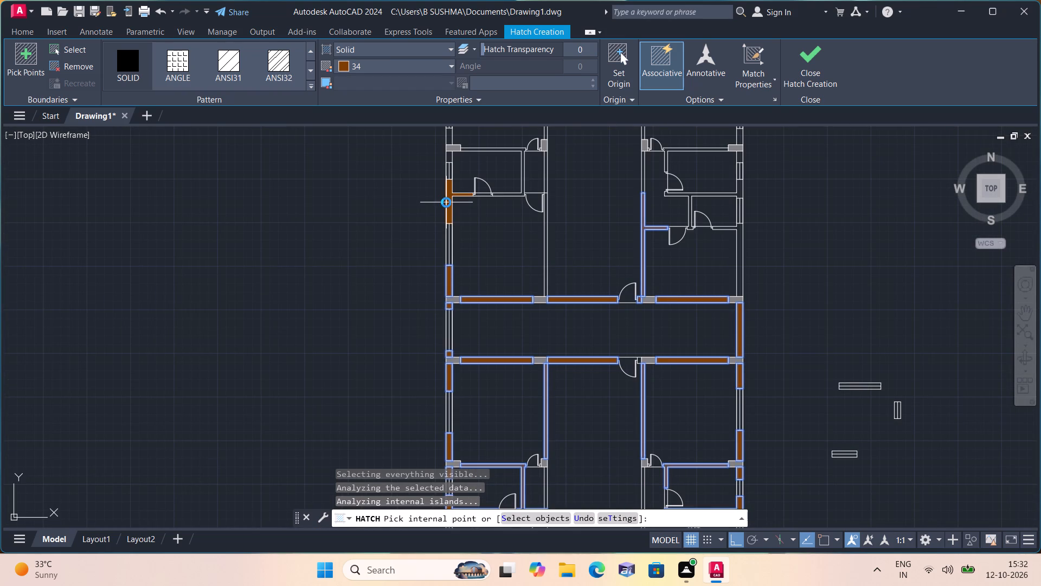
left_click(627, 208)
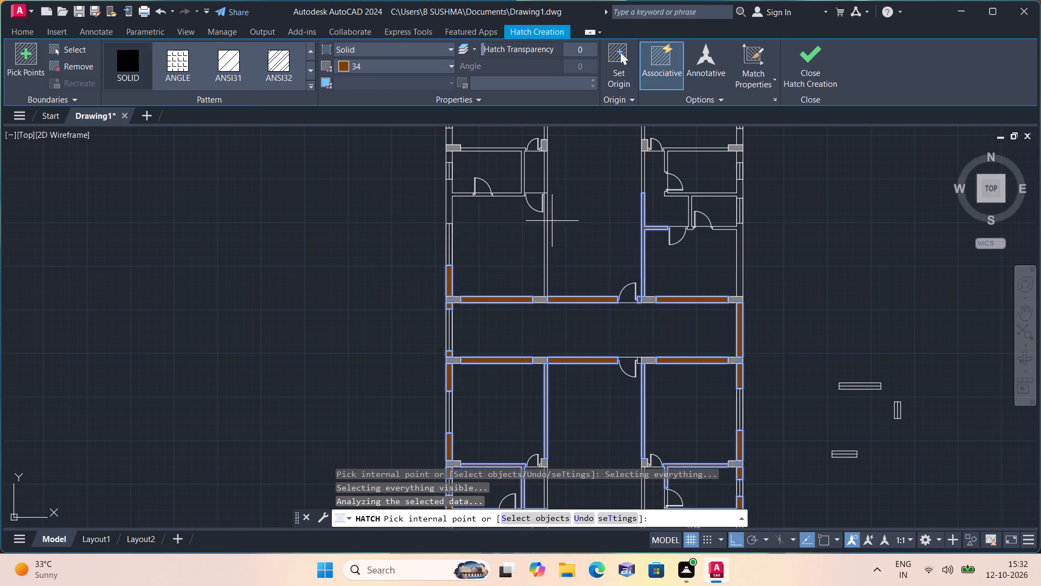
scroll(487, 208, "up", 1)
left_click(425, 190)
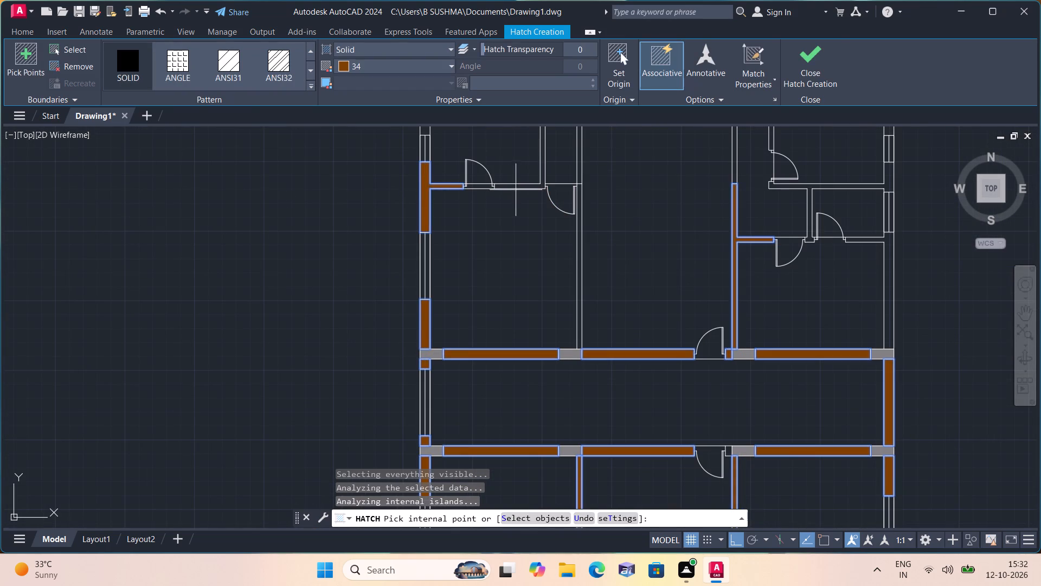
left_click(521, 184)
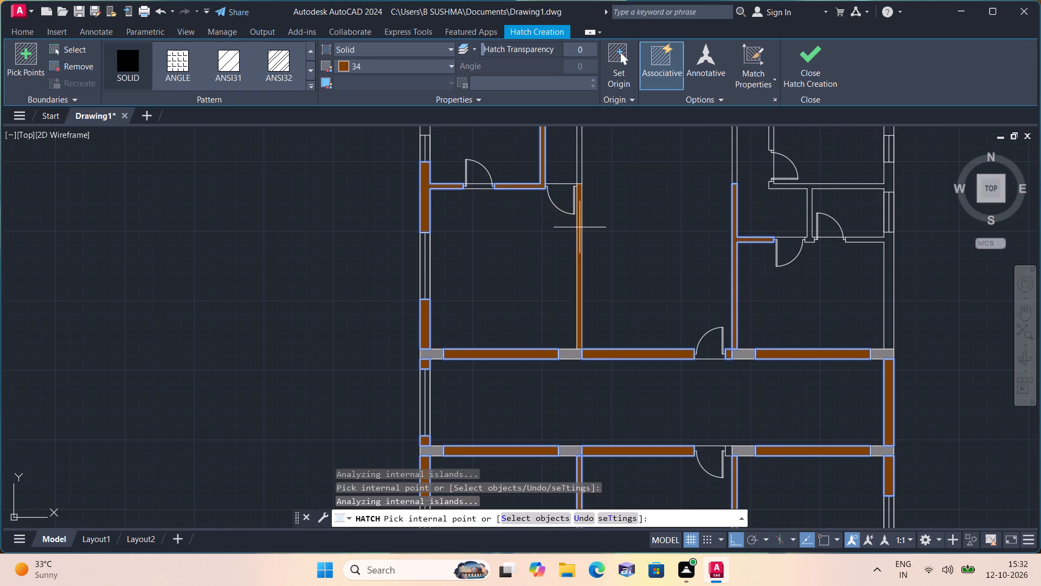
left_click(580, 227)
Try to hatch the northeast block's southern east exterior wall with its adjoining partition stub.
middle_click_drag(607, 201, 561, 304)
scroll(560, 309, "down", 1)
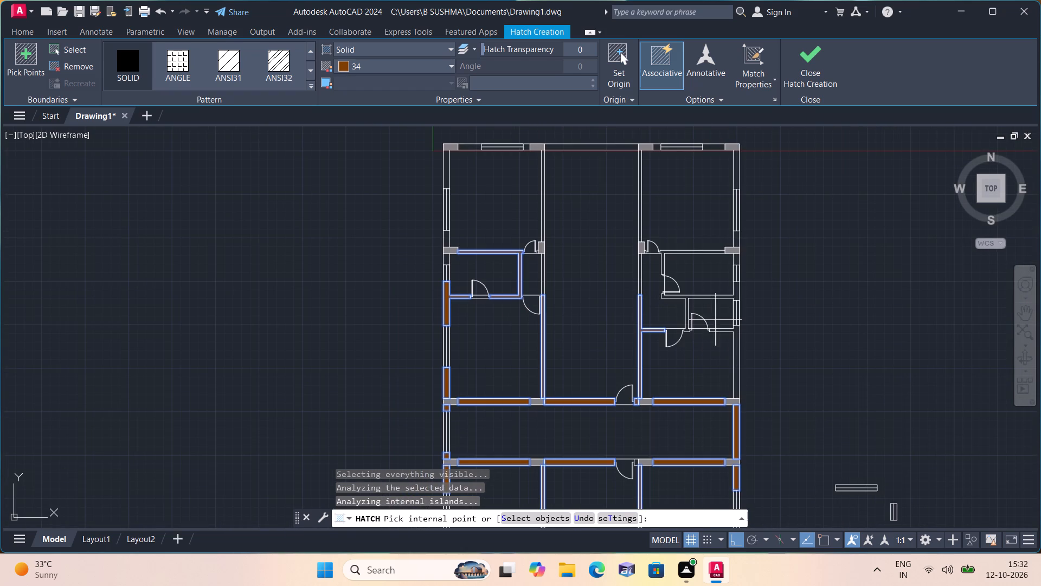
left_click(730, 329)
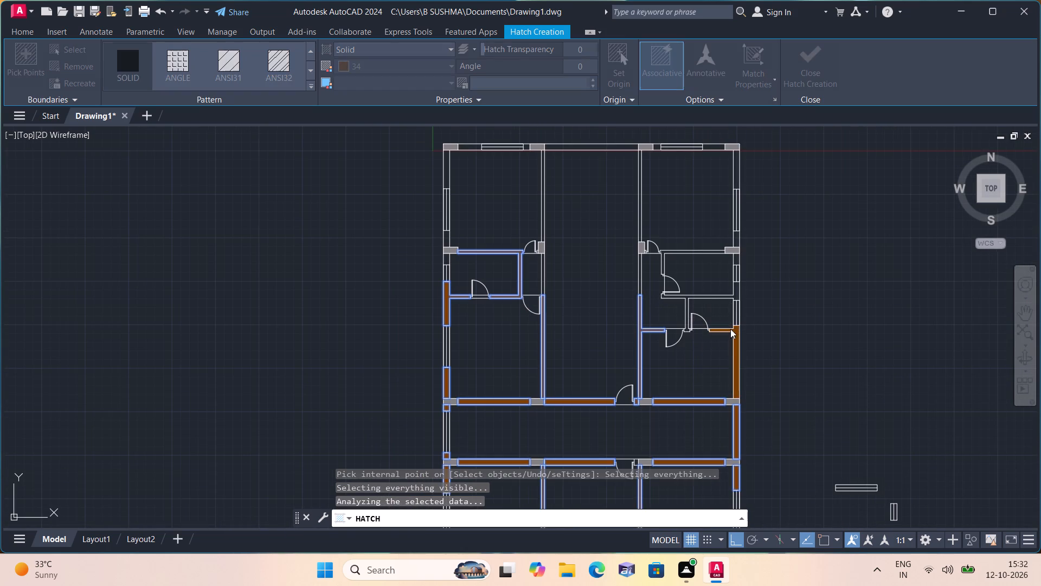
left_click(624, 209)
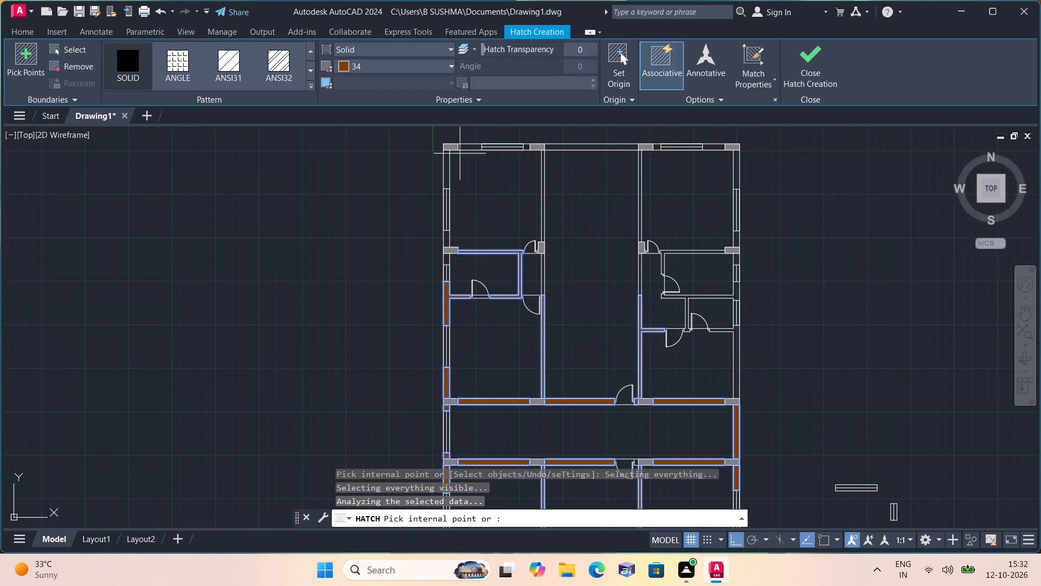
Hatch the northwest block's remaining west exterior wall pieces, the north wall pieces on both sides of the window, and the northern room's inner wall.
scroll(435, 145, "up", 1)
left_click(454, 172)
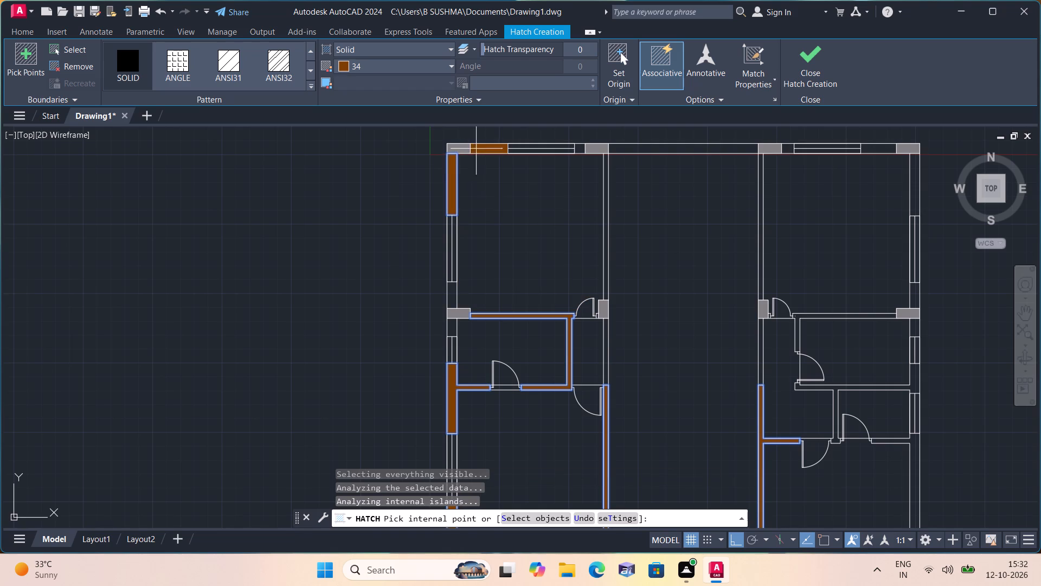
left_click(479, 147)
left_click(449, 290)
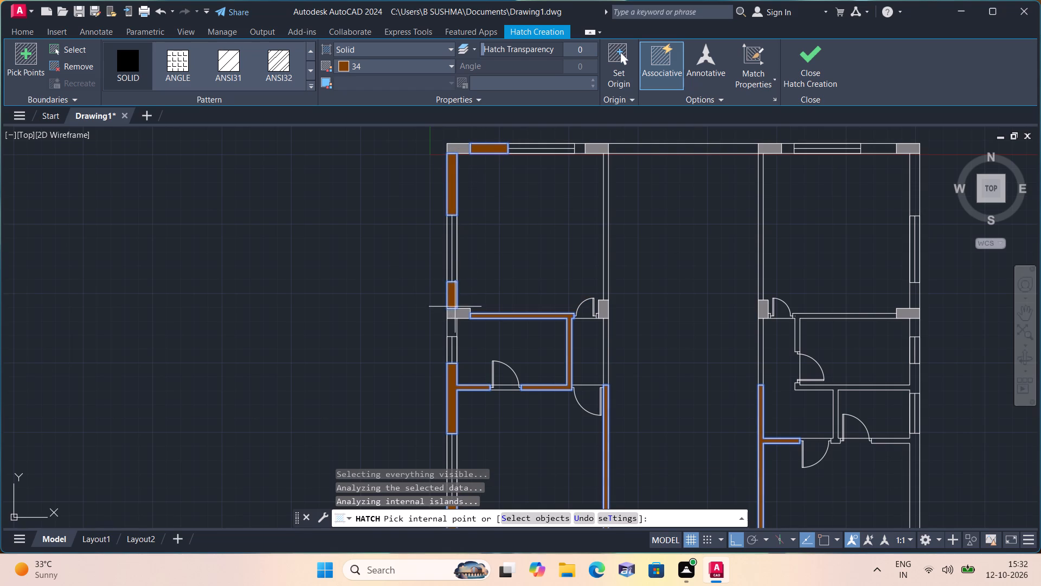
left_click(453, 324)
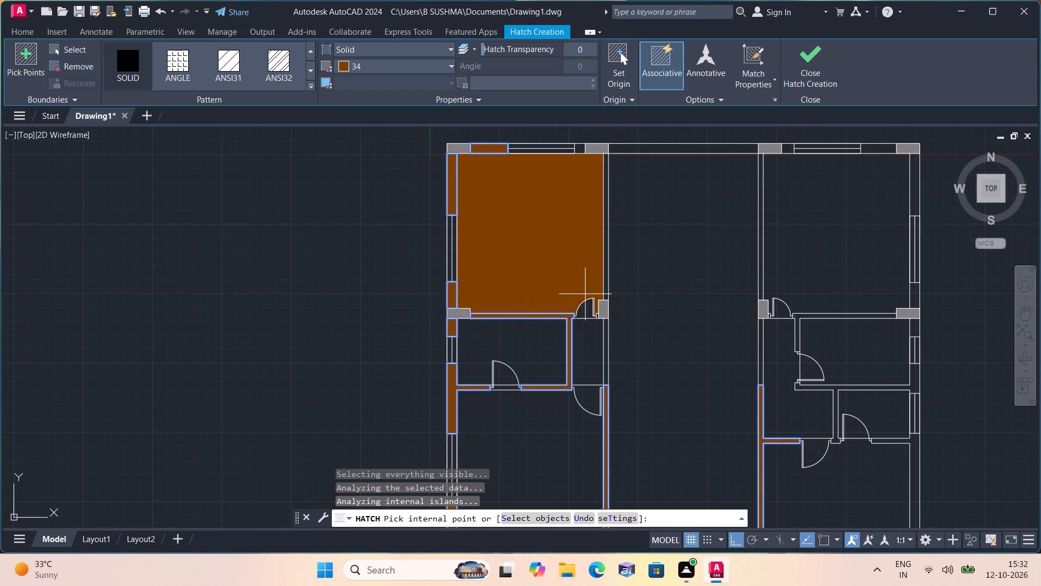
left_click(605, 289)
middle_click_drag(604, 287, 443, 292)
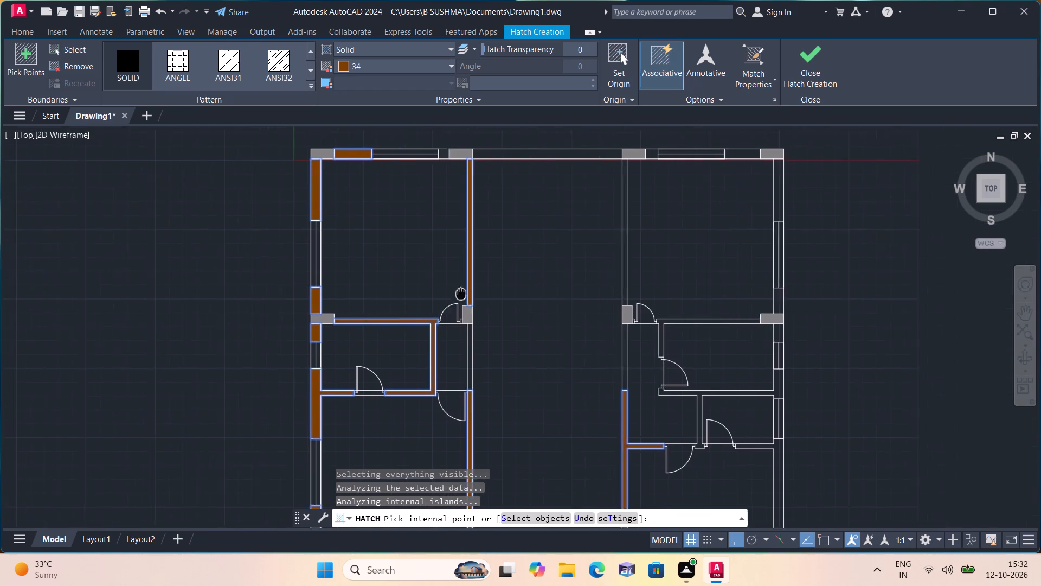
middle_click_drag(443, 292, 398, 288)
left_click(371, 148)
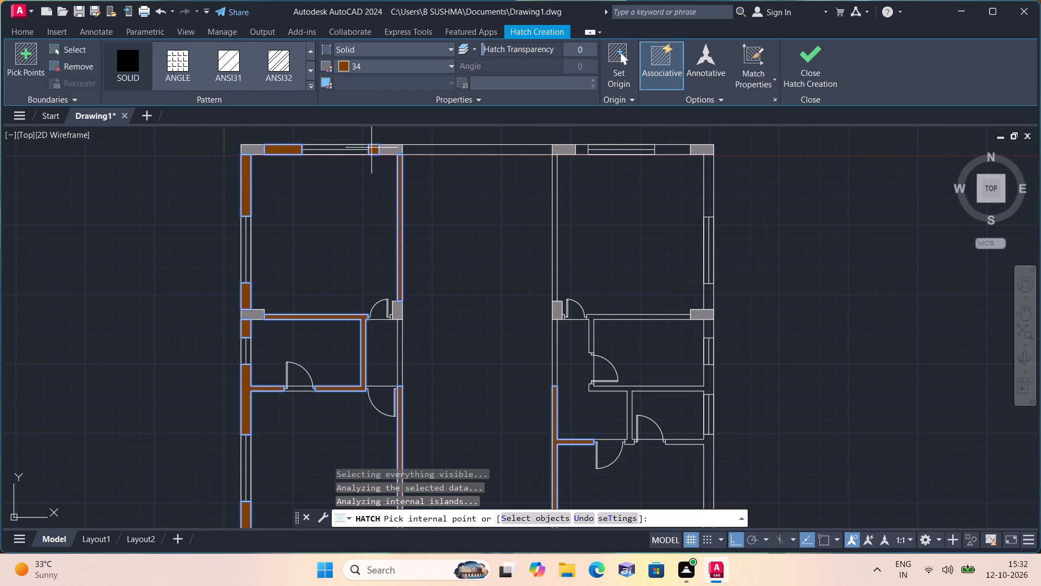
Hatch the northeast block's north wall piece west of the window, northern room's inner wall, partitions, and middle and southern east wall pieces.
left_click(582, 147)
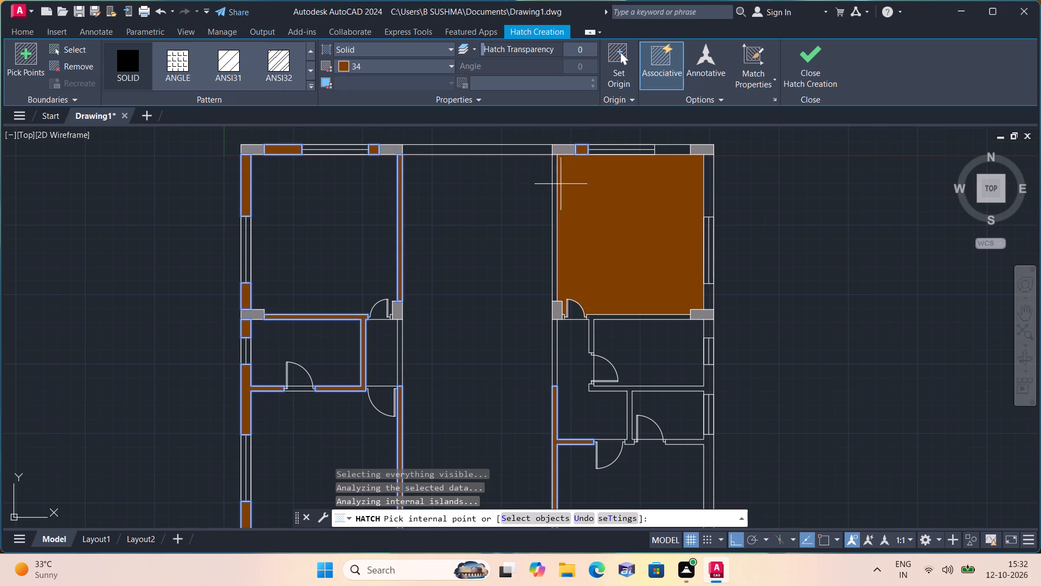
left_click(556, 188)
middle_click_drag(551, 187, 471, 150)
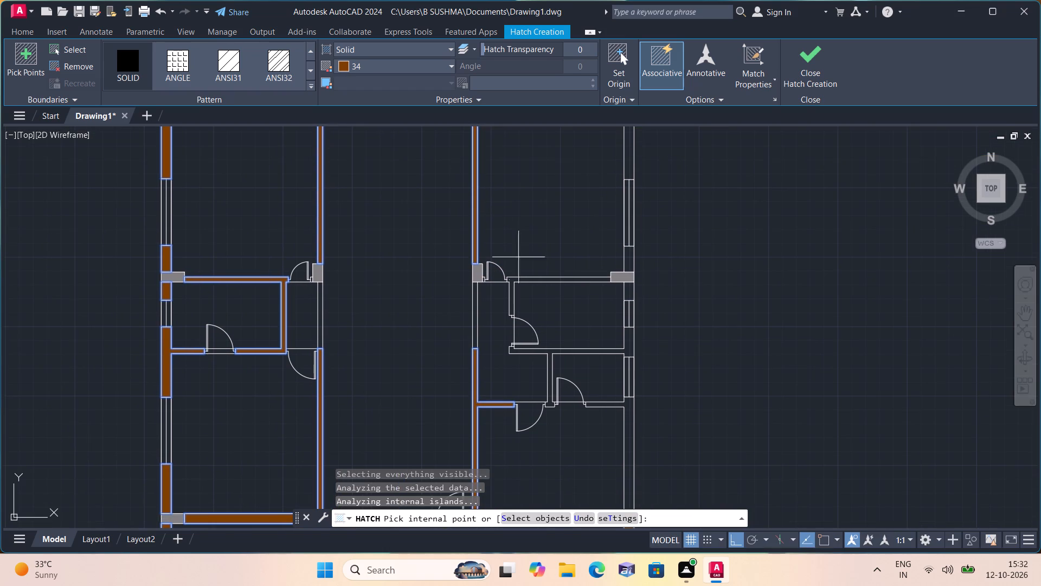
left_click(553, 280)
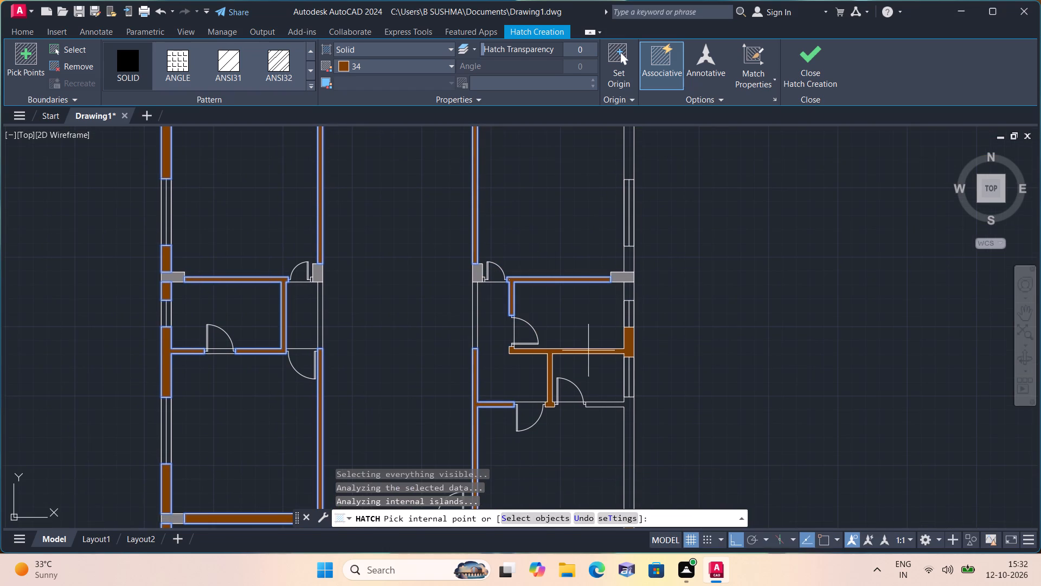
left_click(588, 351)
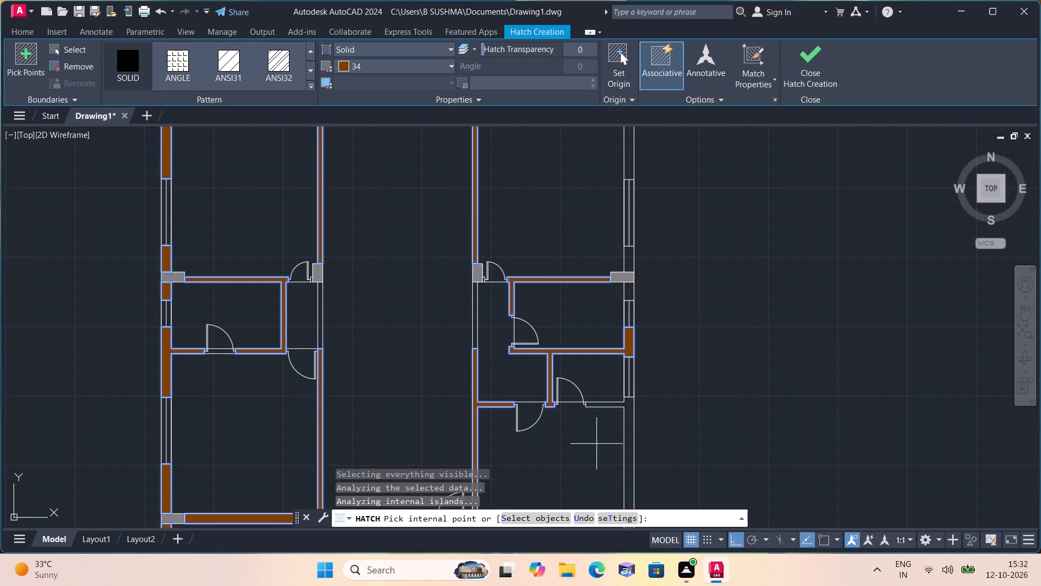
left_click(630, 402)
Hatch the northeast block's remaining east exterior wall pieces around the northern windows and the north wall piece between window and corner column.
scroll(638, 357, "down", 1)
scroll(637, 307, "up", 1)
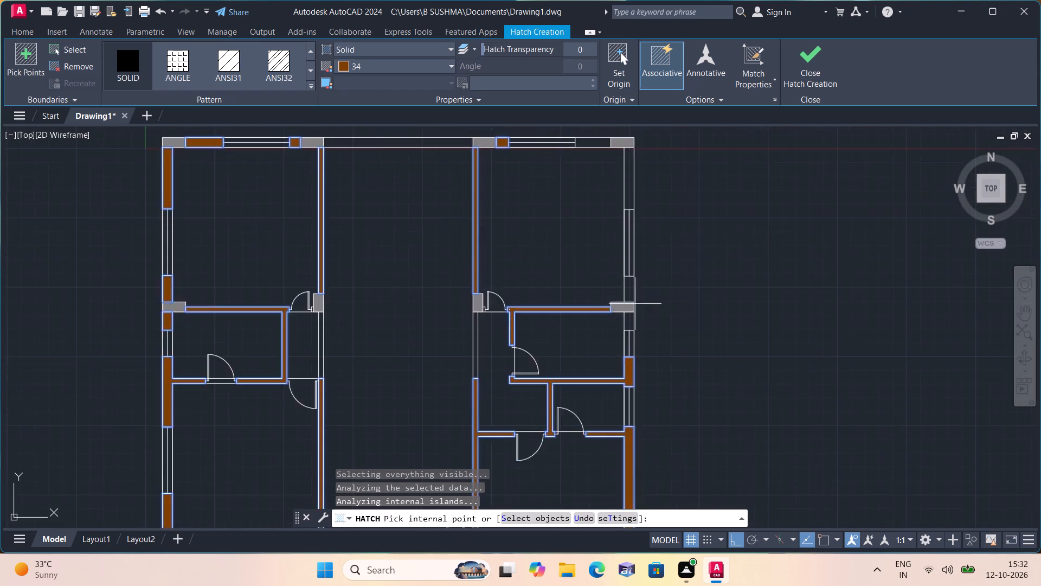
scroll(633, 300, "up", 1)
left_click(626, 288)
left_click(632, 338)
scroll(589, 280, "down", 2)
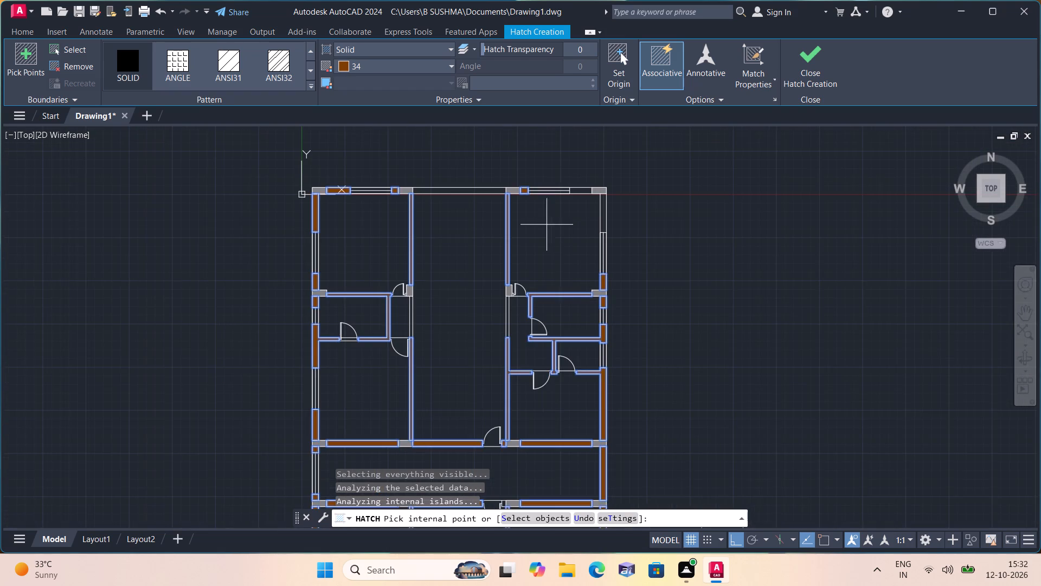
middle_click_drag(547, 241, 568, 303)
scroll(616, 245, "up", 2)
left_click(590, 264)
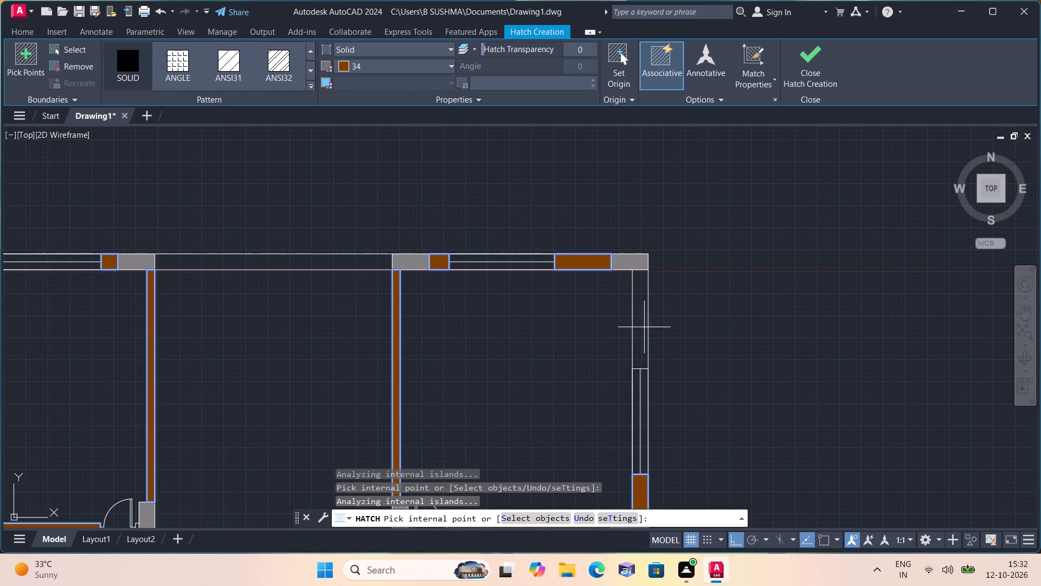
left_click(638, 322)
scroll(590, 341, "down", 1)
middle_click_drag(577, 337, 544, 192)
scroll(544, 241, "down", 1)
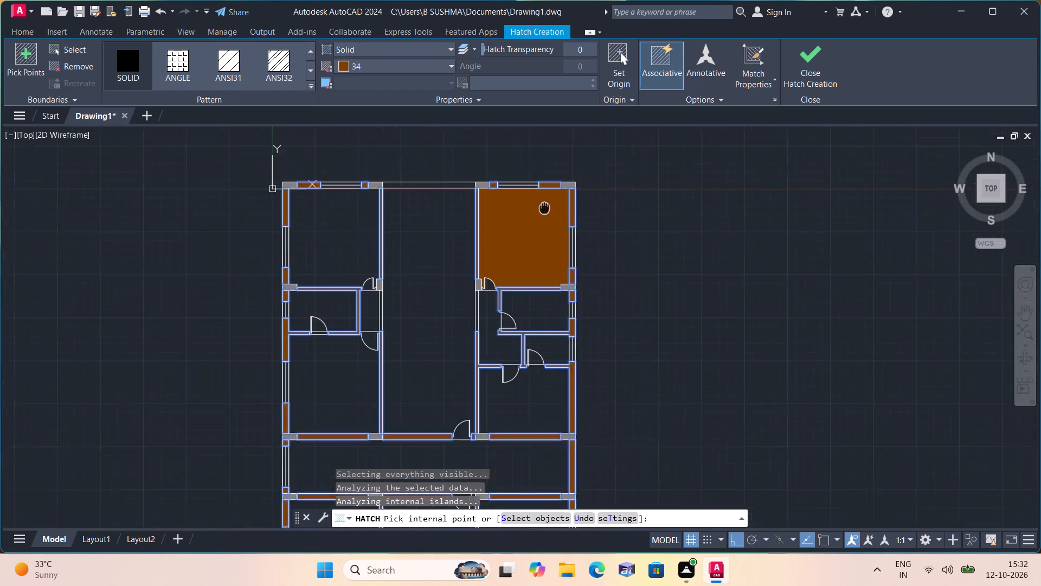
middle_click_drag(544, 192, 544, 176)
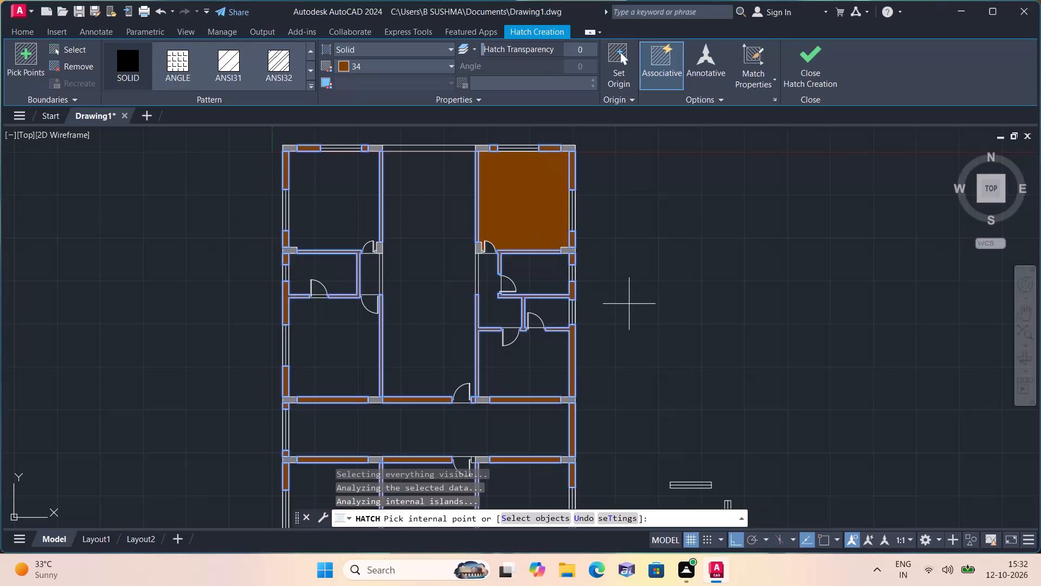
Finish the wall hatching and exit the Hatch command.
key("Escape")
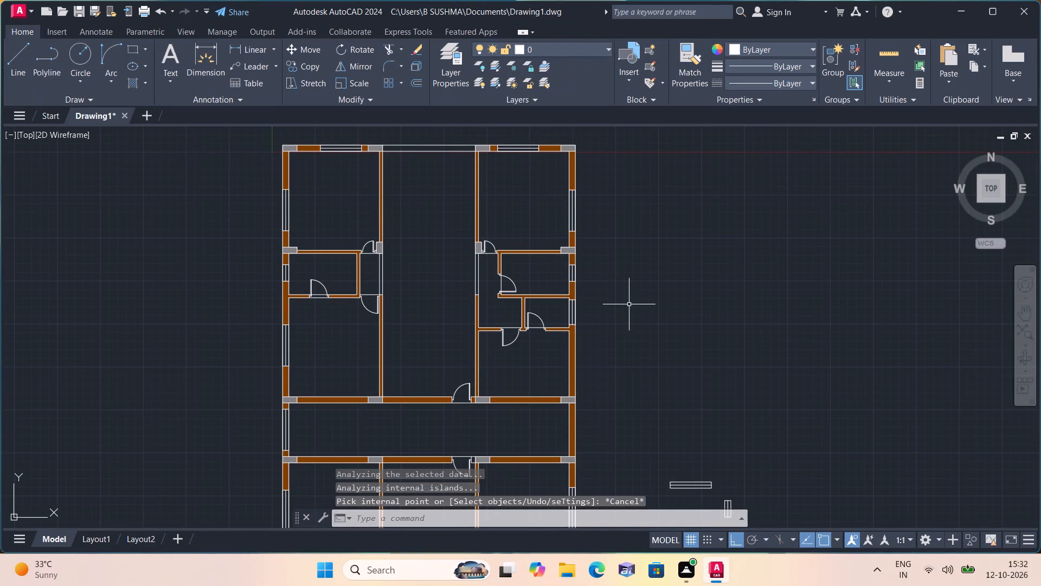
Examine the hatched walls, columns, windows and door openings across the northern and southern blocks for missed wall pieces.
scroll(543, 222, "down", 1)
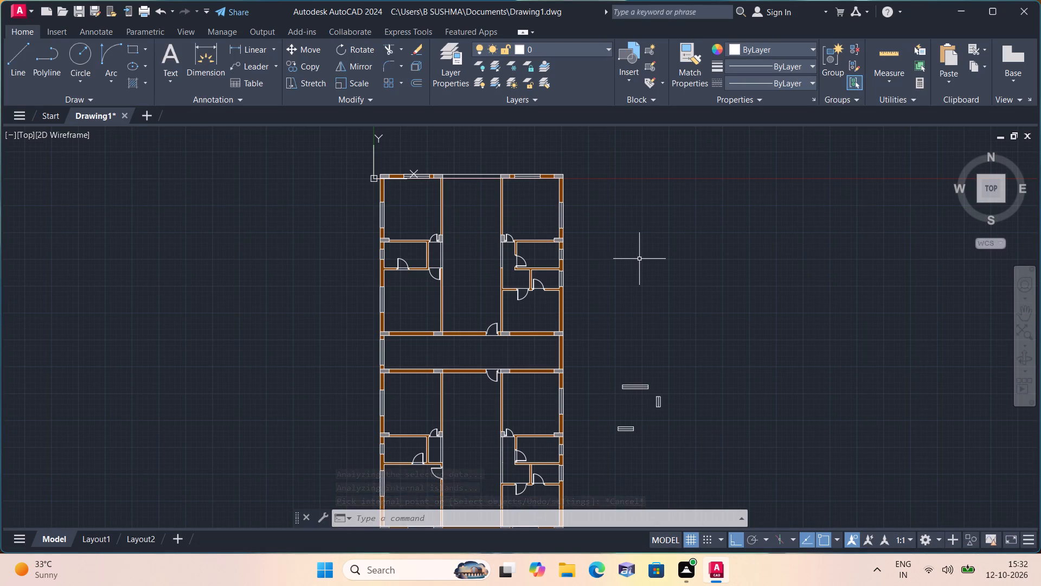
scroll(639, 259, "down", 1)
scroll(639, 258, "up", 3)
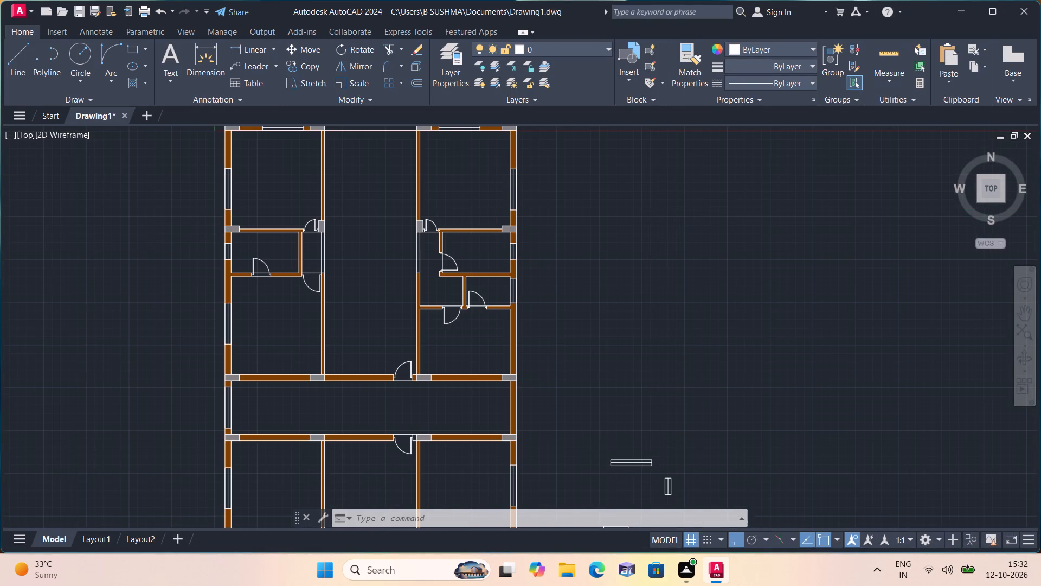
scroll(617, 299, "down", 1)
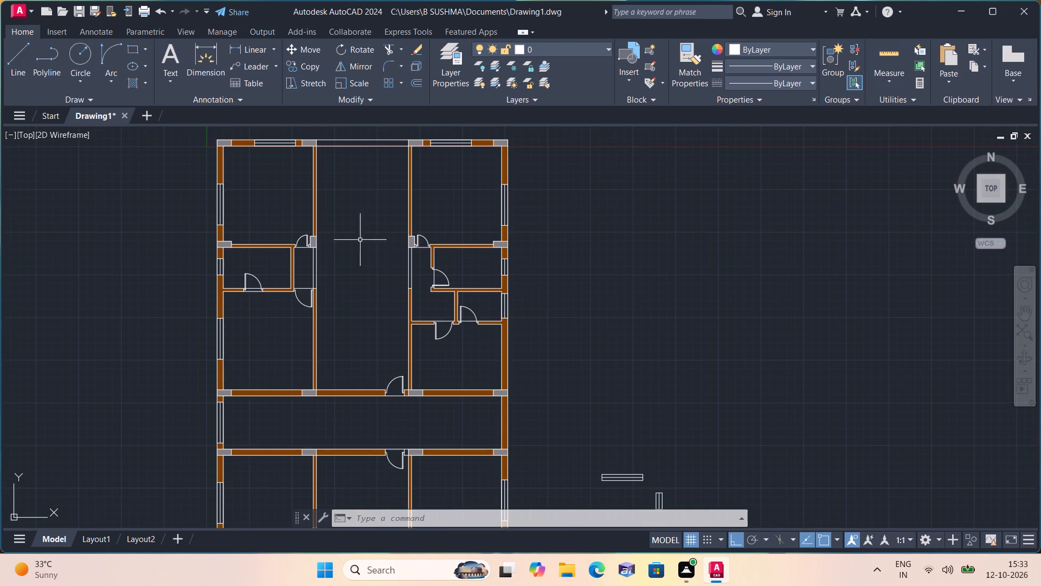
scroll(314, 232, "down", 1)
middle_click_drag(307, 232, 479, 322)
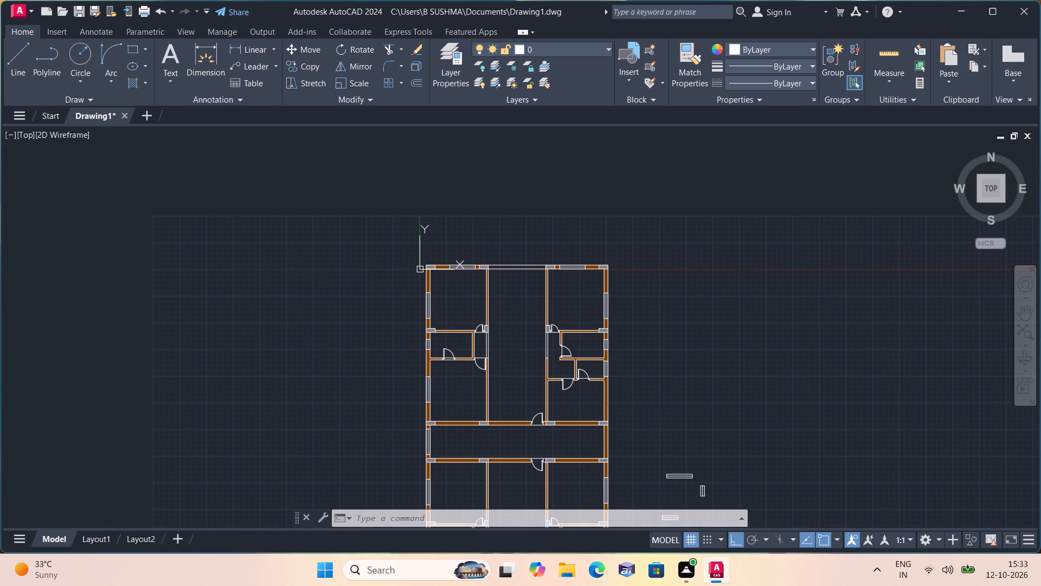
scroll(475, 302, "up", 2)
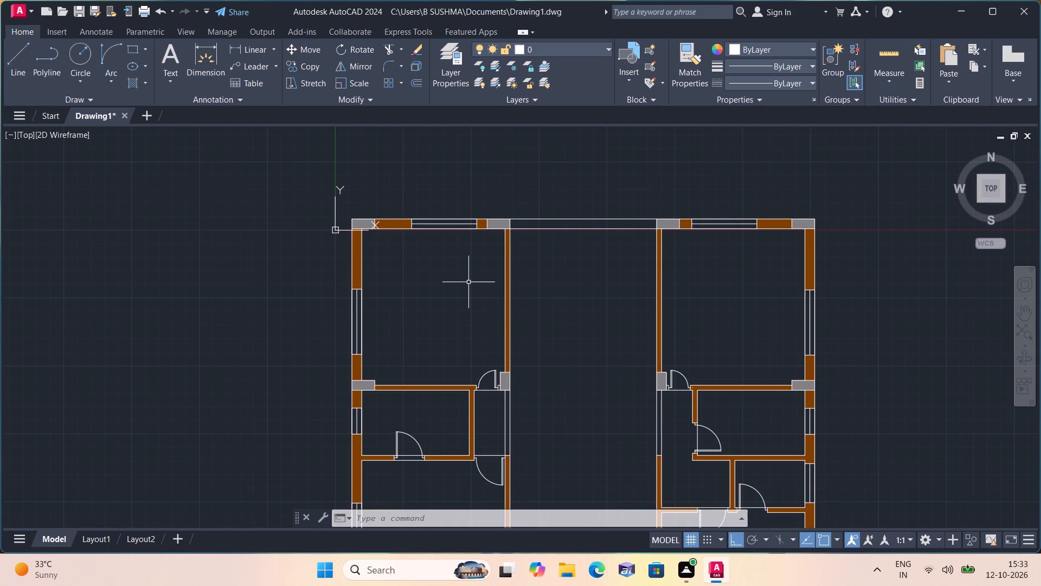
scroll(468, 282, "up", 1)
scroll(513, 325, "down", 1)
middle_click_drag(512, 324, 503, 302)
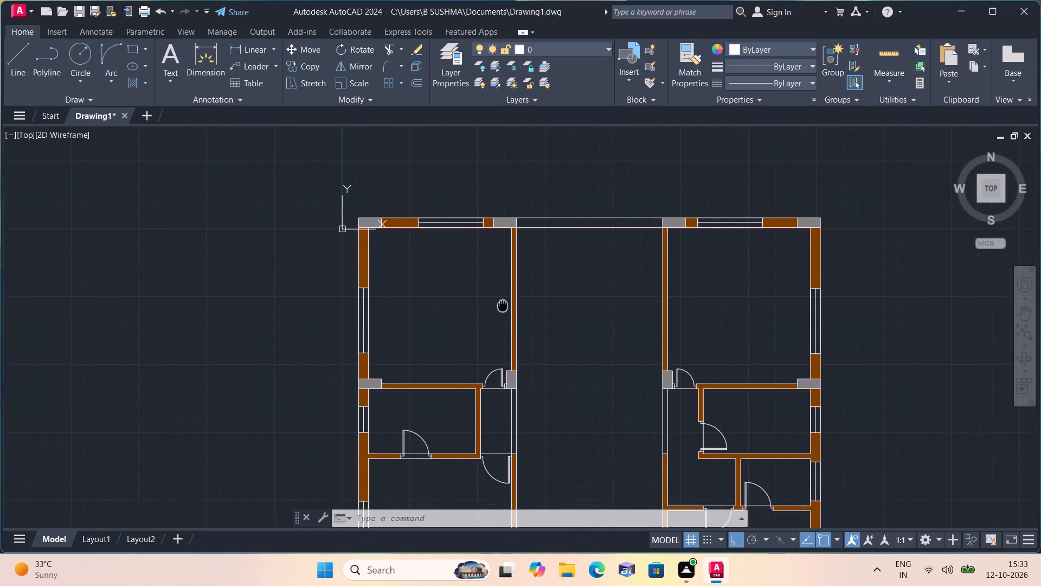
middle_click_drag(503, 302, 519, 254)
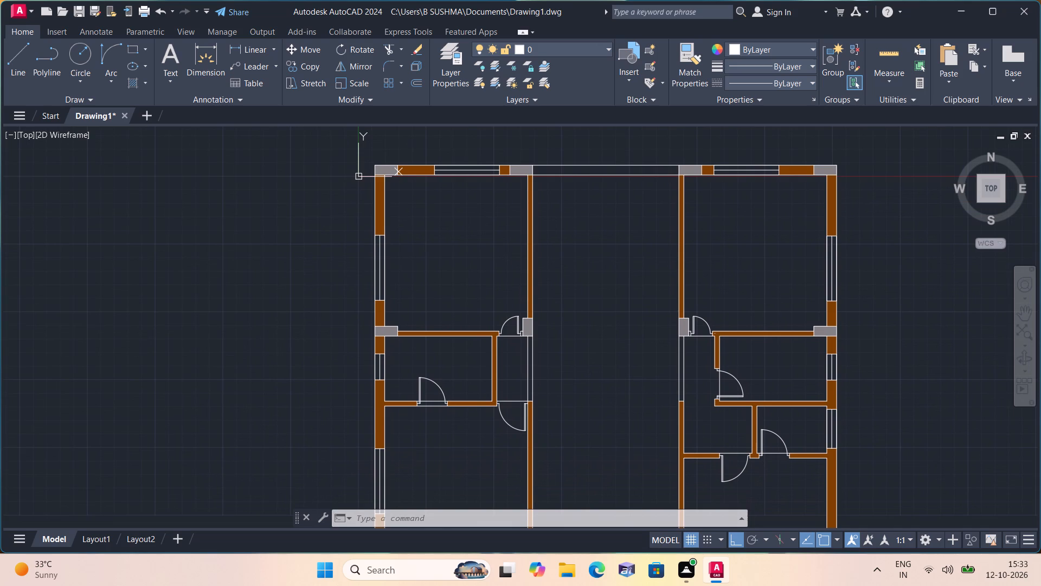
middle_click_drag(516, 254, 519, 213)
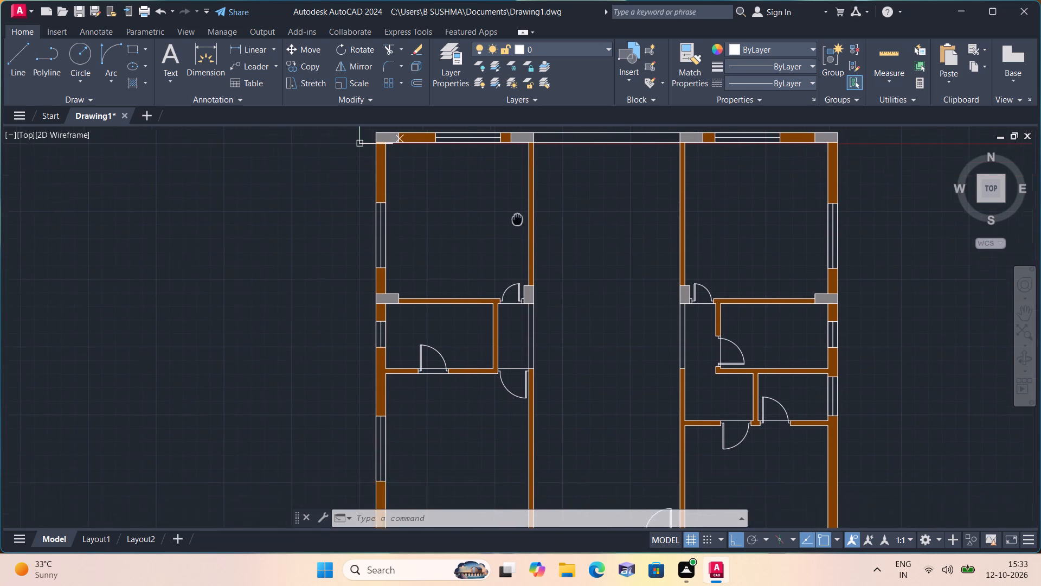
middle_click_drag(519, 213, 544, 130)
middle_click(544, 130)
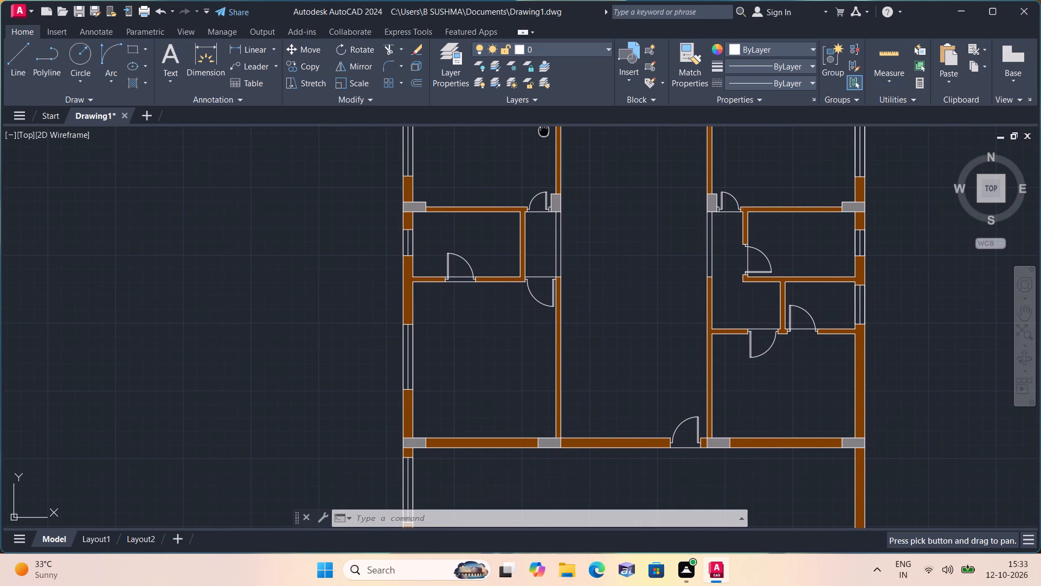
scroll(544, 130, "down", 2)
middle_click_drag(544, 130, 541, 159)
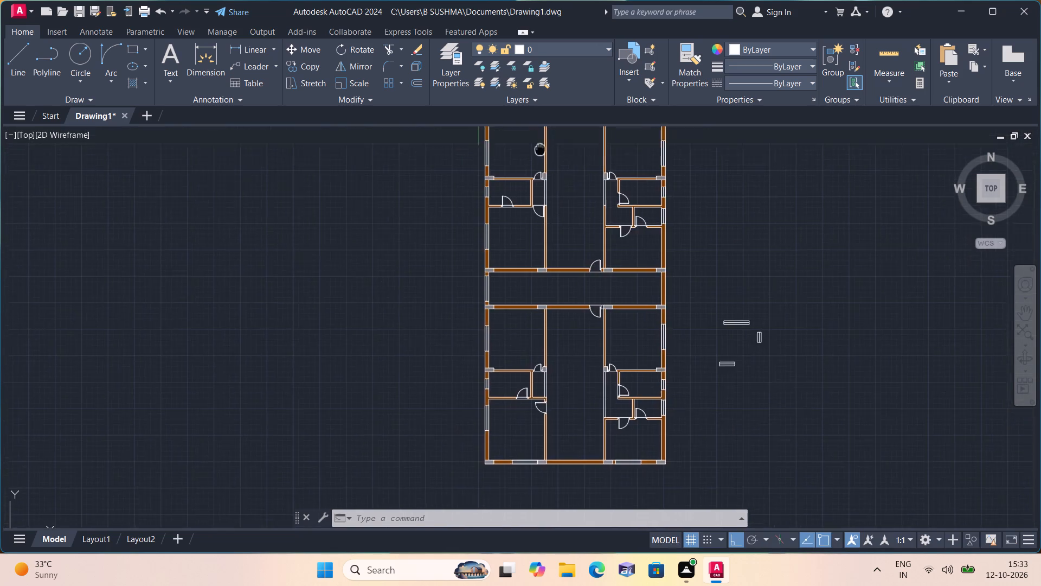
middle_click_drag(541, 159, 524, 290)
scroll(524, 290, "up", 1)
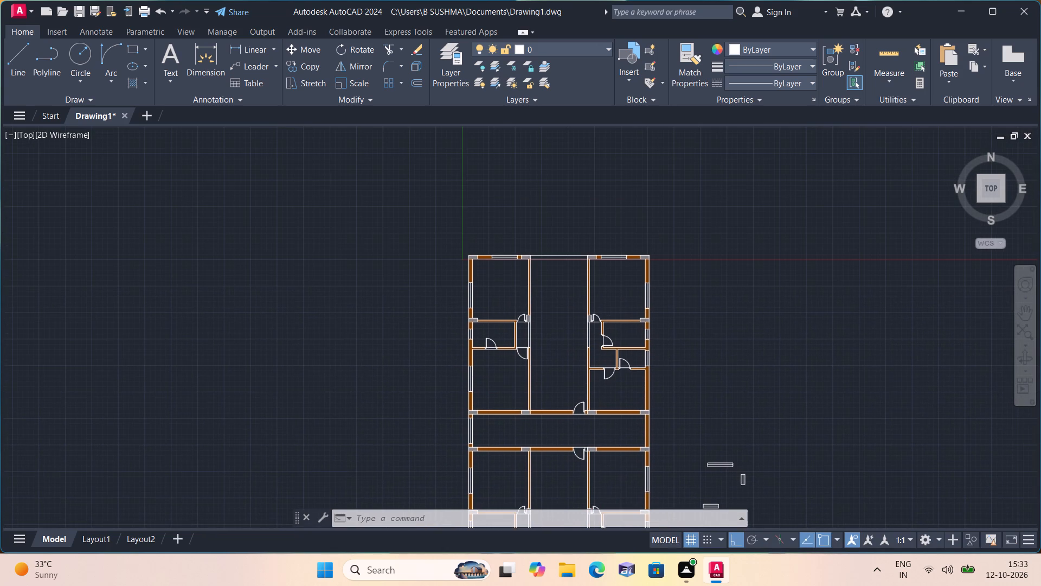
middle_click_drag(524, 290, 523, 186)
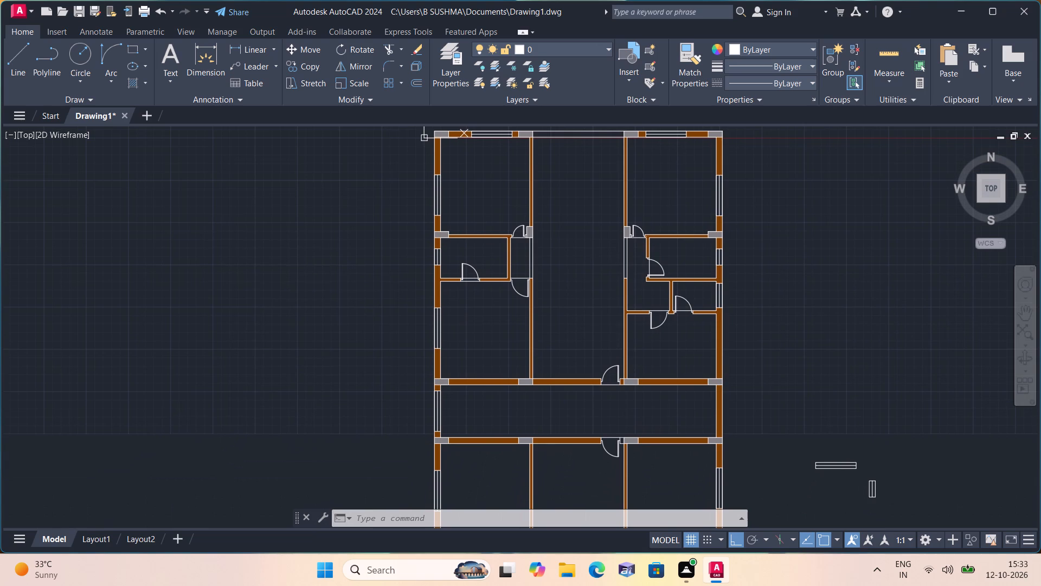
middle_click_drag(604, 345, 562, 233)
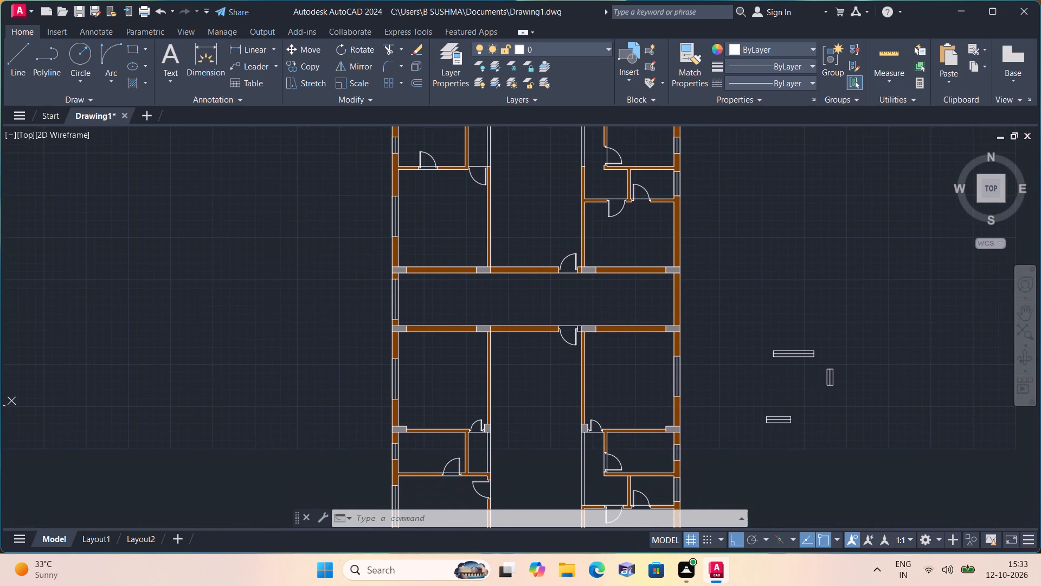
Delete the three loose window symbols lying outside the floor plan, east of the southern block.
scroll(622, 313, "down", 1)
middle_click_drag(619, 317, 599, 247)
scroll(599, 247, "up", 1)
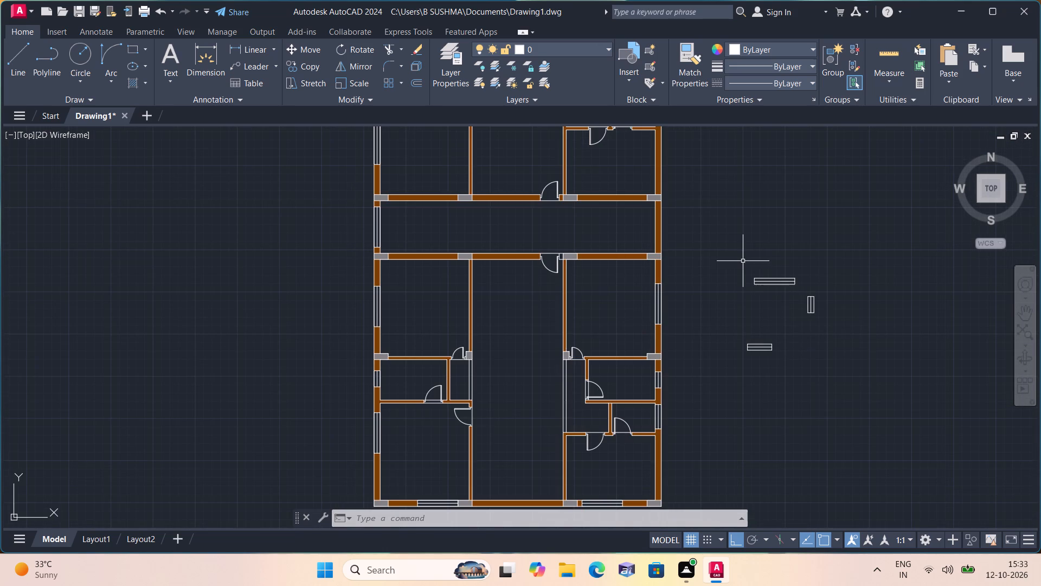
left_click_drag(743, 261, 747, 277)
left_click(862, 385)
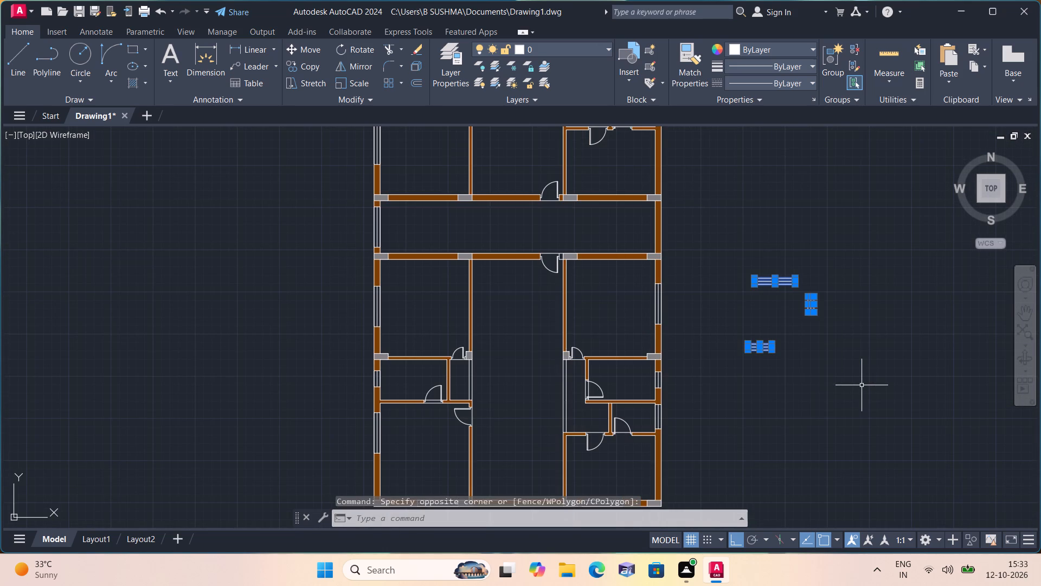
key("Delete")
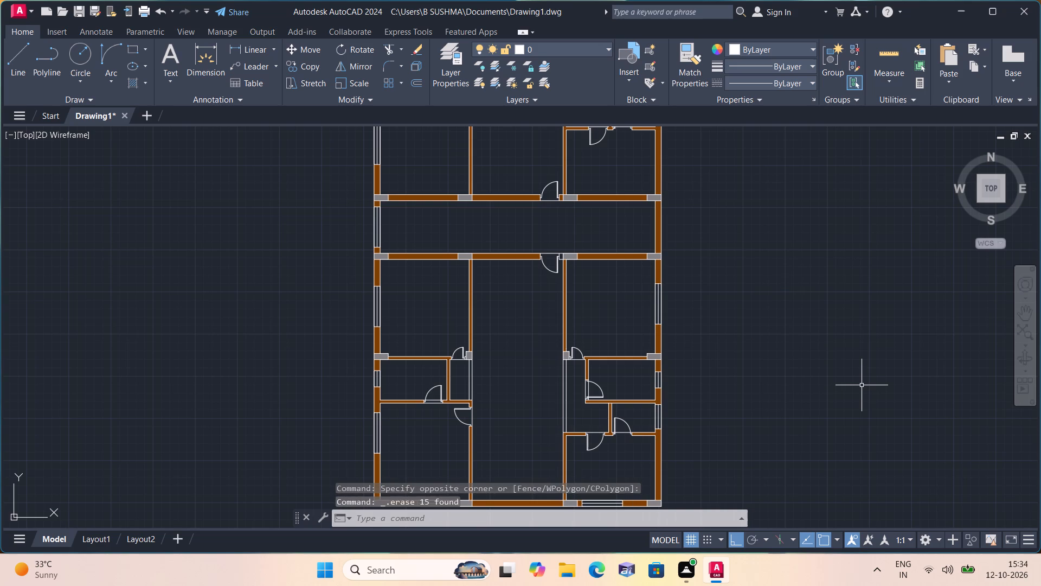
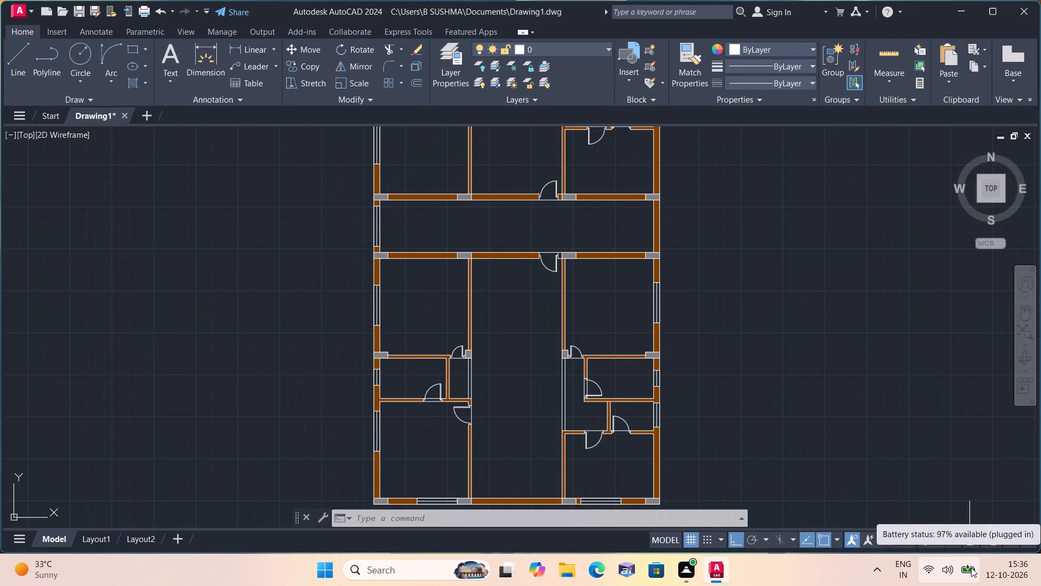
Offset the inner face of the corridor's right-hand outer wall 6'6" inward, into the corridor.
scroll(621, 313, "down", 1)
scroll(621, 313, "up", 2)
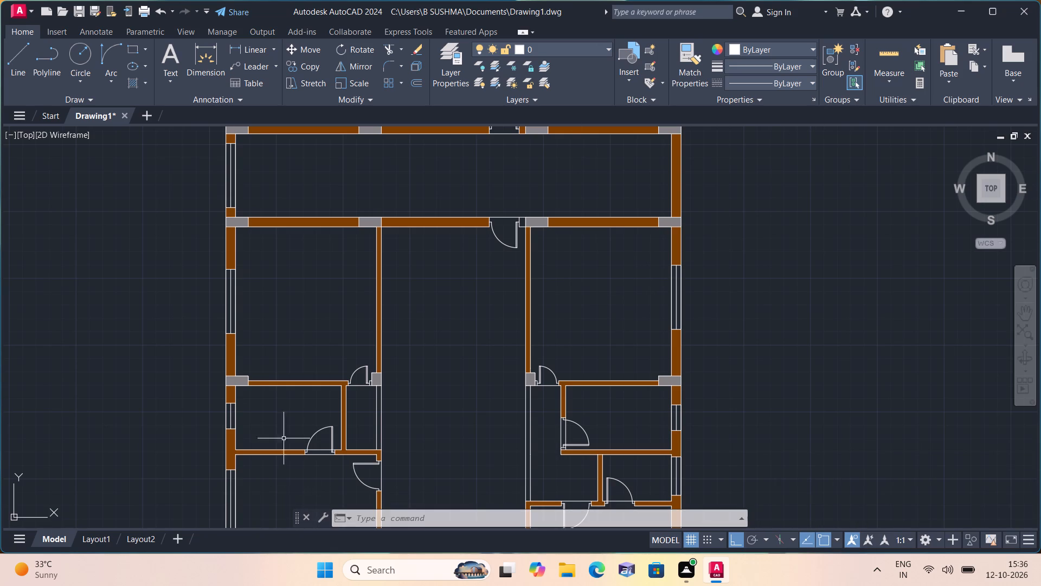
scroll(267, 378, "down", 1)
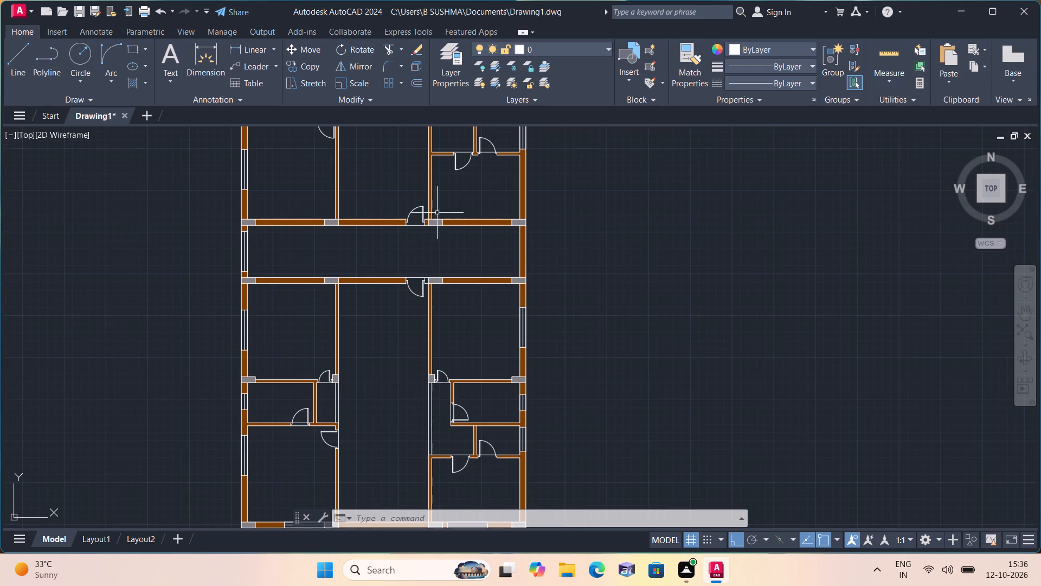
scroll(417, 259, "up", 1)
scroll(460, 227, "up", 1)
middle_click_drag(460, 227, 545, 302)
type("off")
key("space")
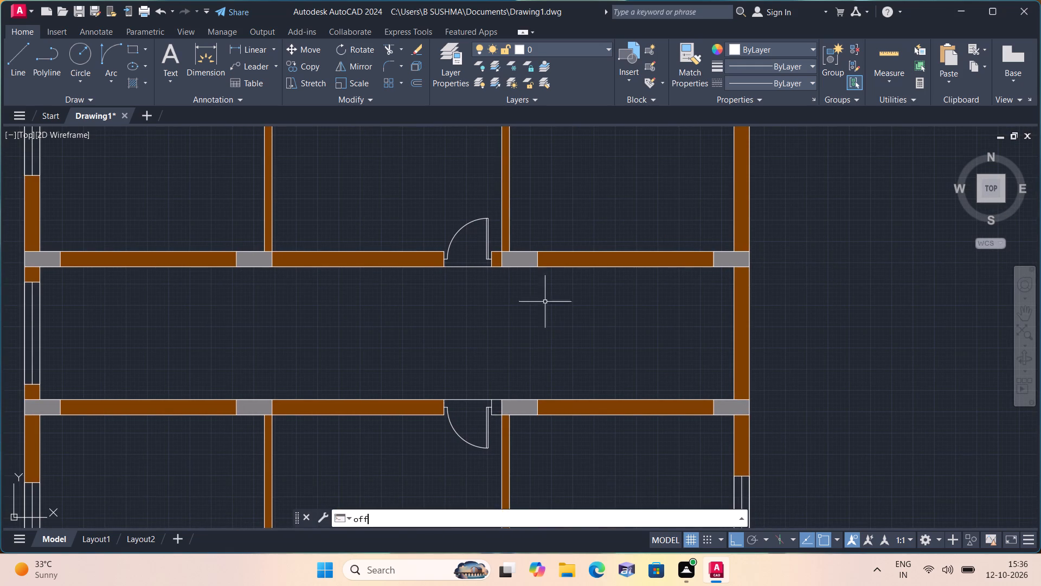
type("6'6\"")
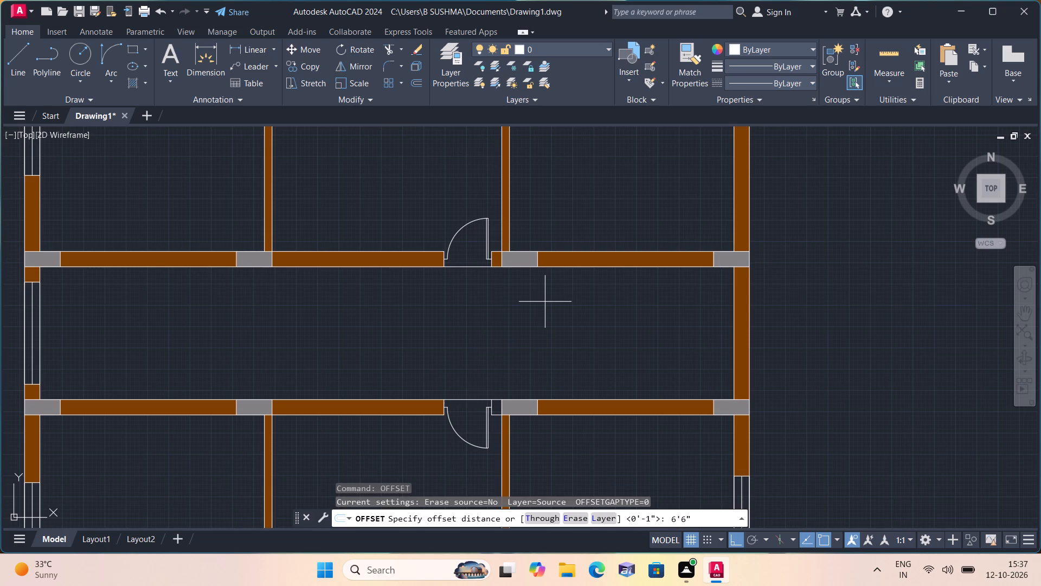
key("space")
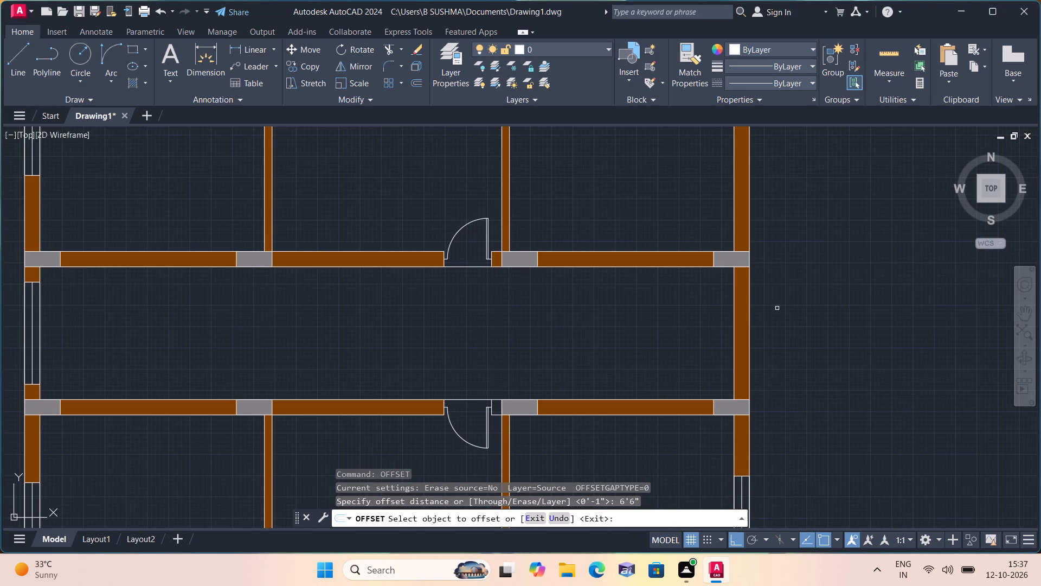
left_click(734, 327)
left_click(591, 329)
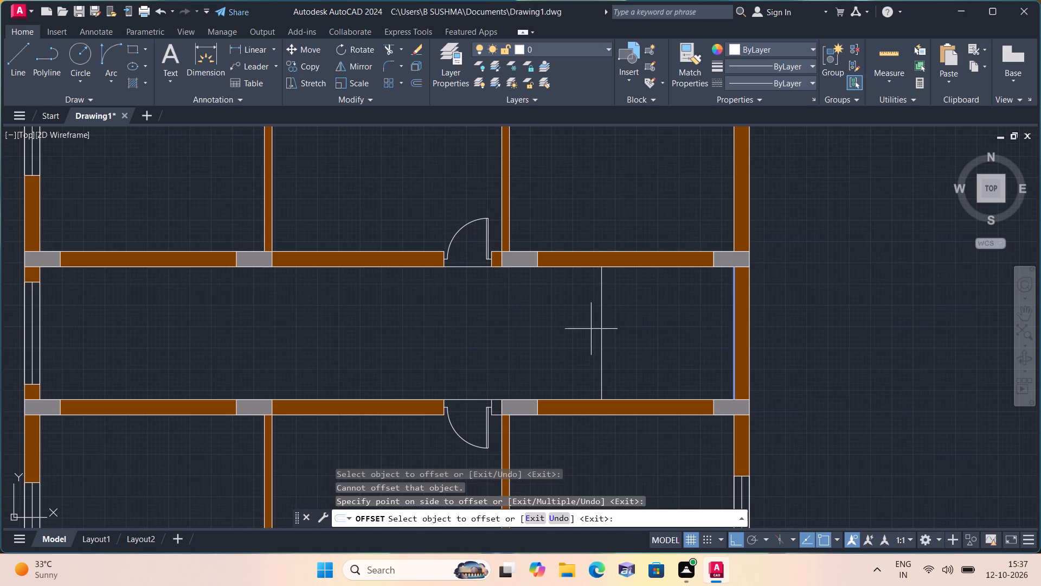
key("space")
Offset the new cross line in the corridor 9" away from the outer wall to form the partition's second face.
key("space")
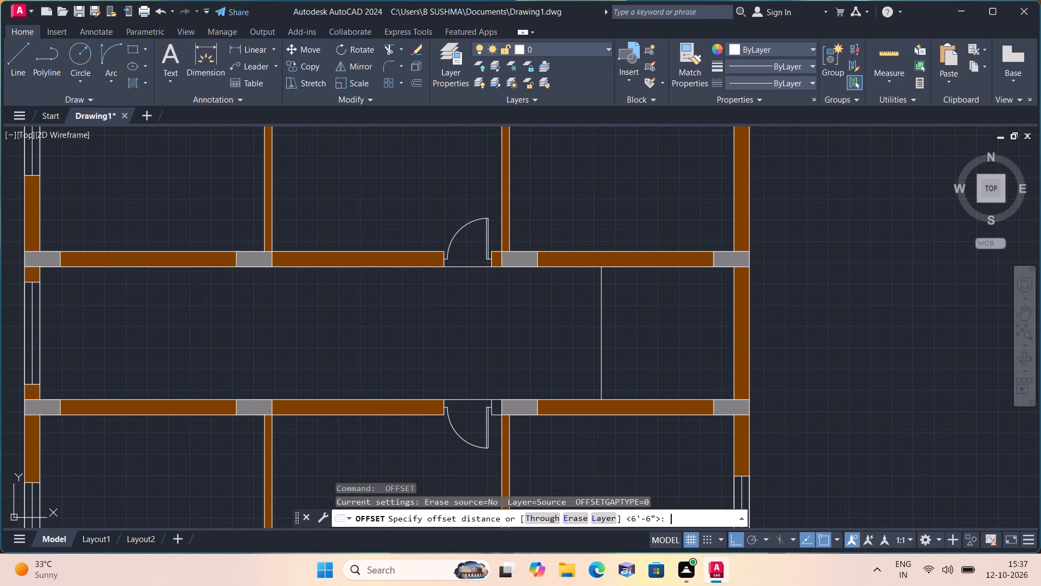
type("9\"")
key("space")
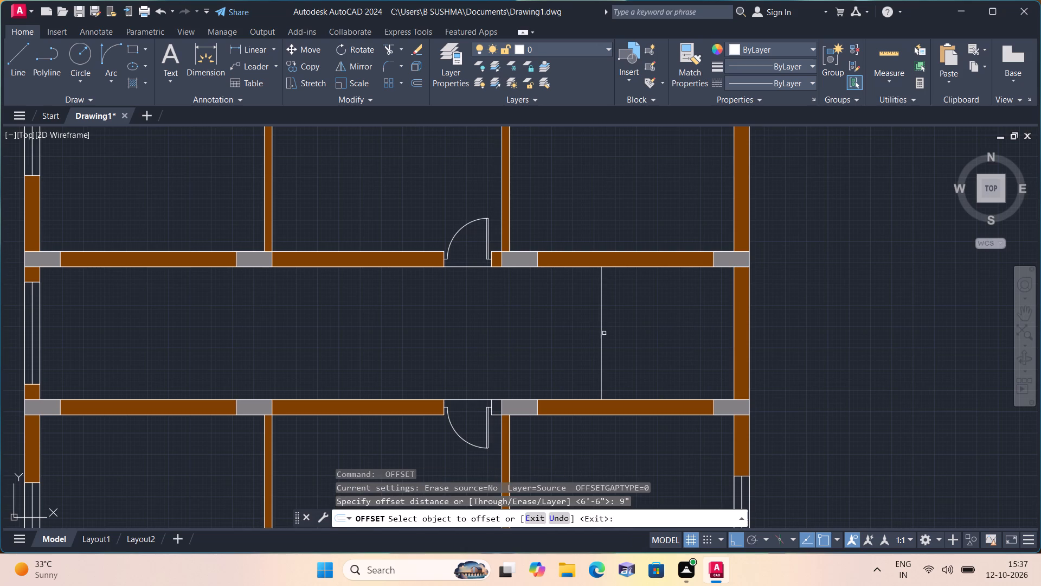
left_click(605, 334)
left_click(597, 334)
left_click(600, 336)
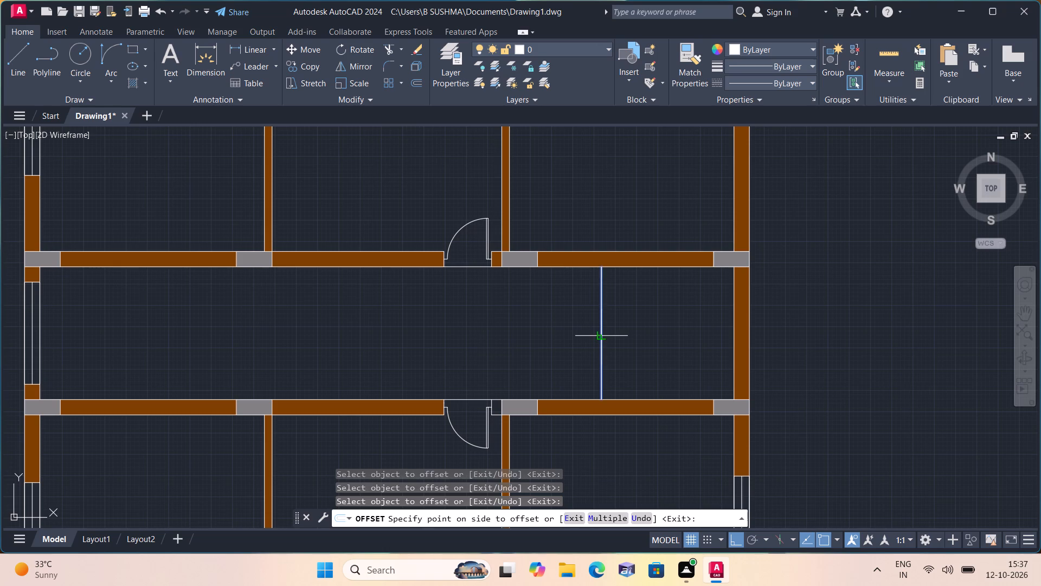
left_click(558, 329)
key("space")
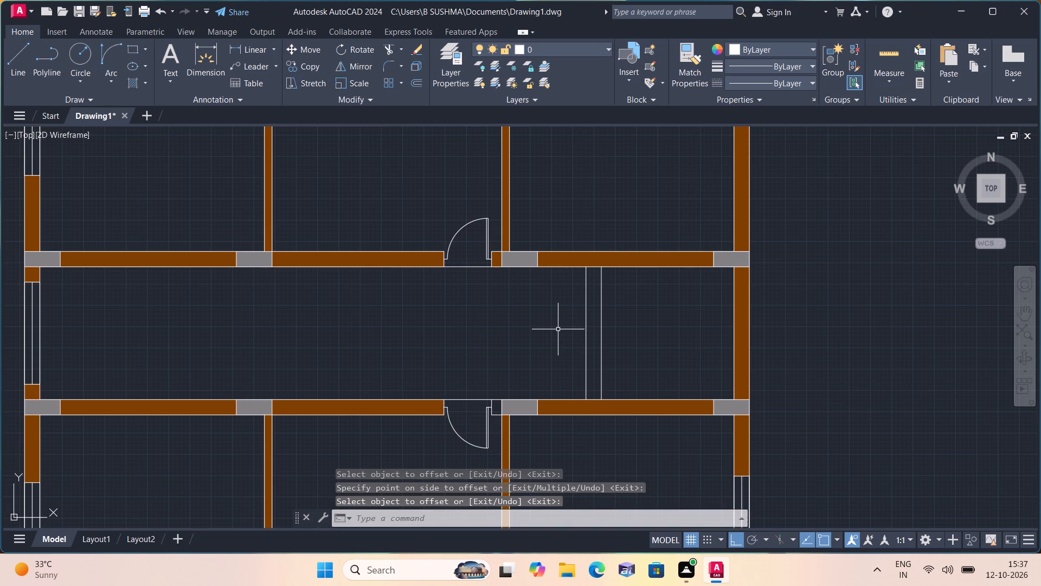
Draw a line 2' down from the partition's upper end and across its thickness to mark the opening's upper edge.
type("l")
key("space")
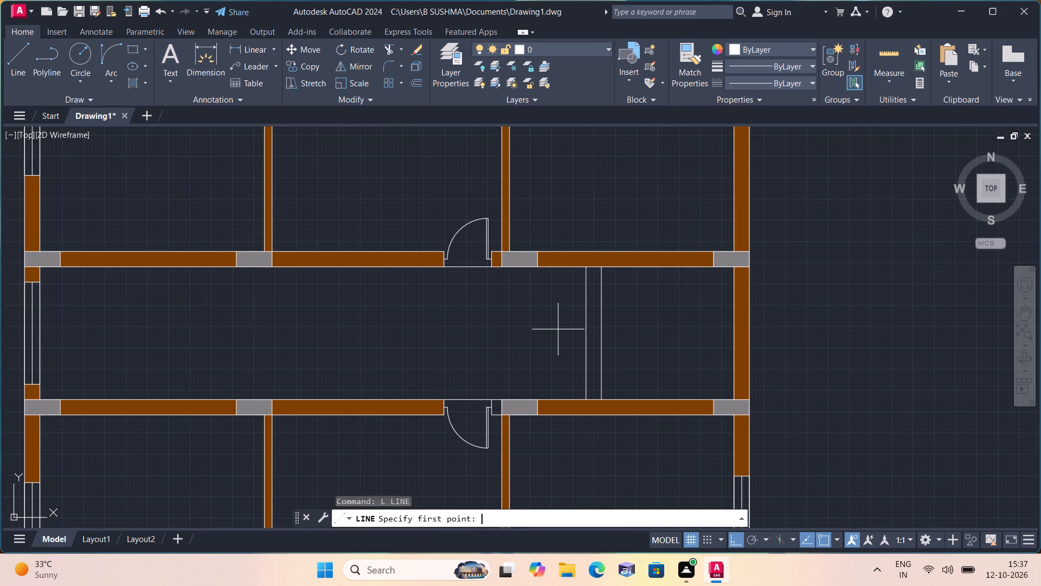
left_click_drag(589, 265, 590, 271)
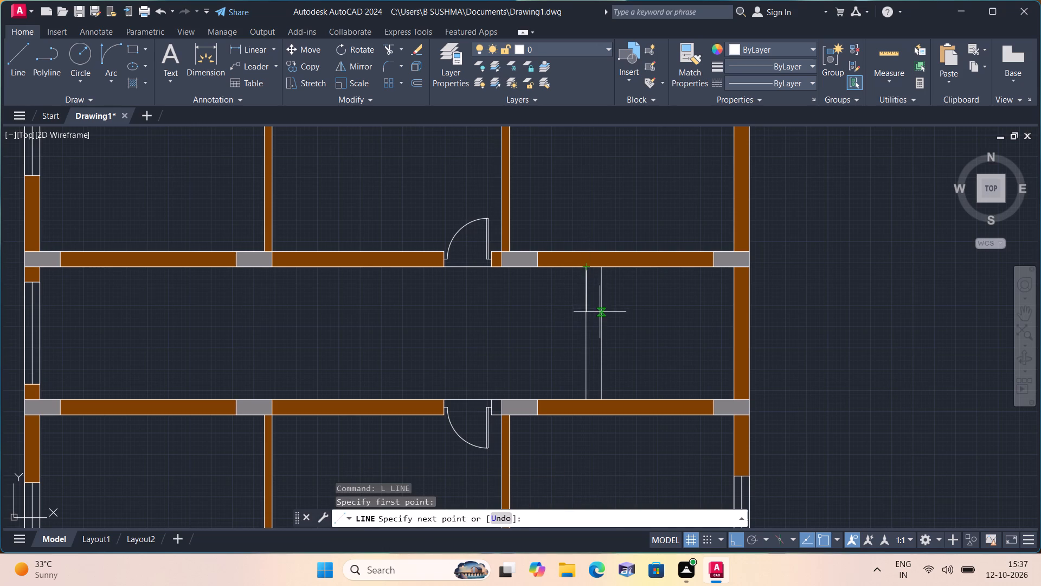
key("F8")
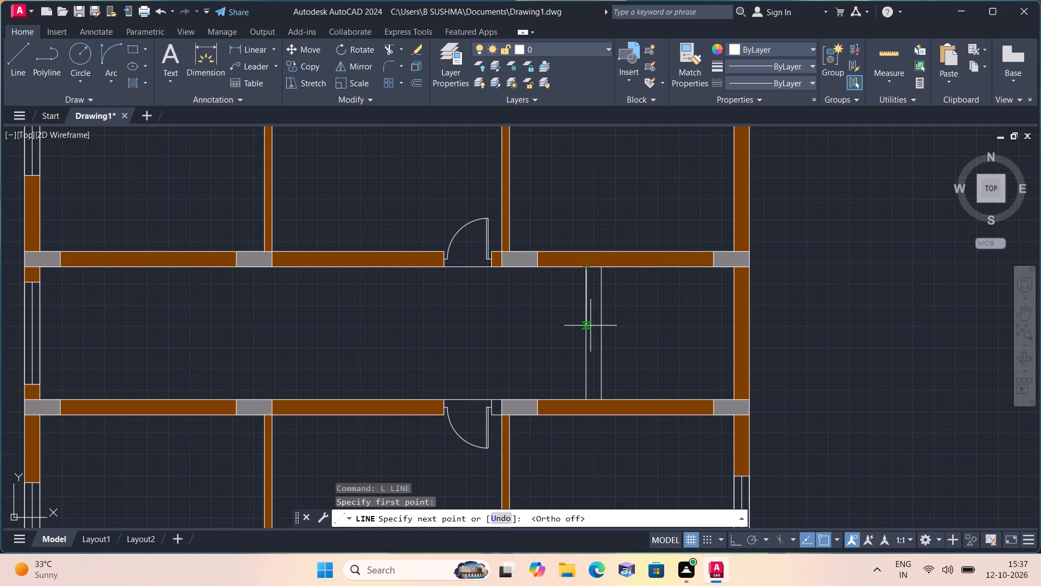
key("F8")
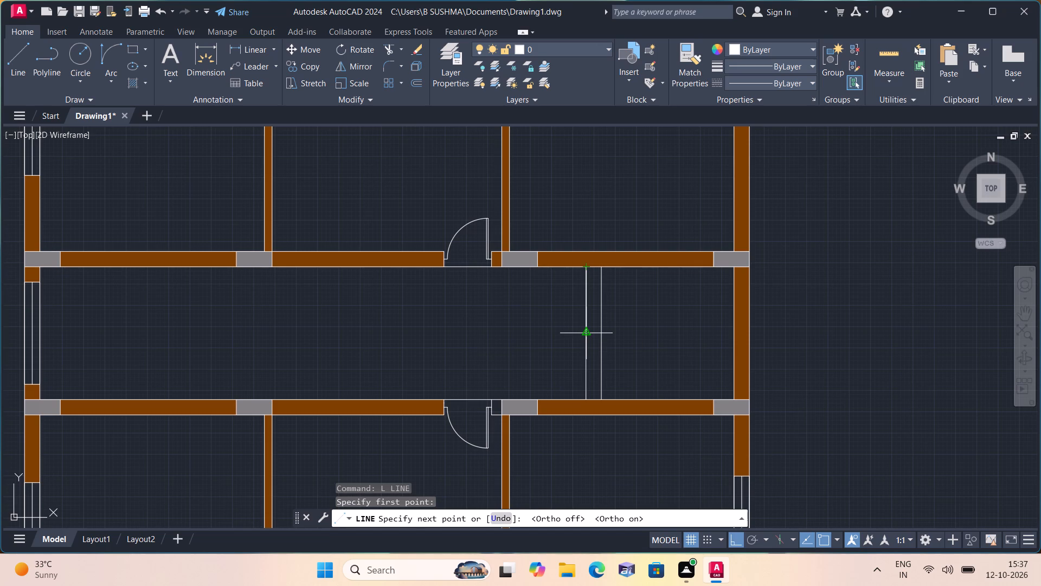
type("2'")
key("space")
left_click(600, 305)
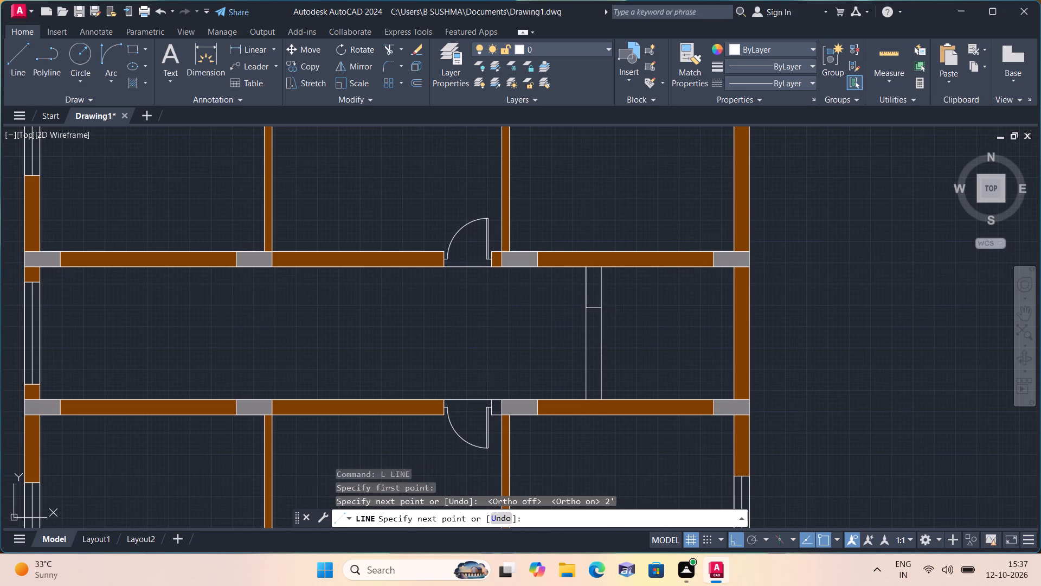
key("space")
Draw a line 2' up from the partition's lower end and across its thickness to mark the opening's lower edge.
key("space")
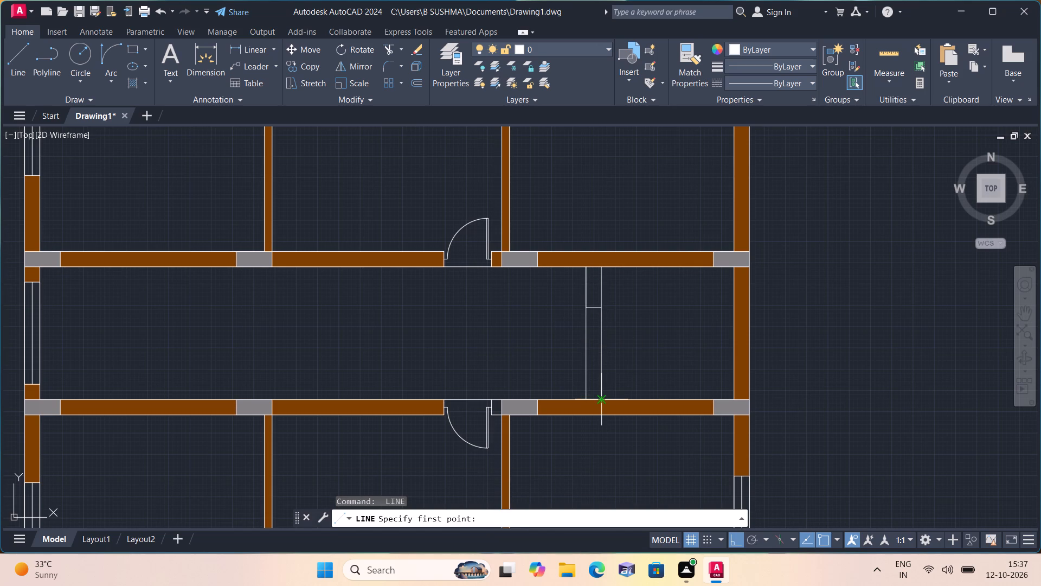
left_click(602, 397)
type("2'")
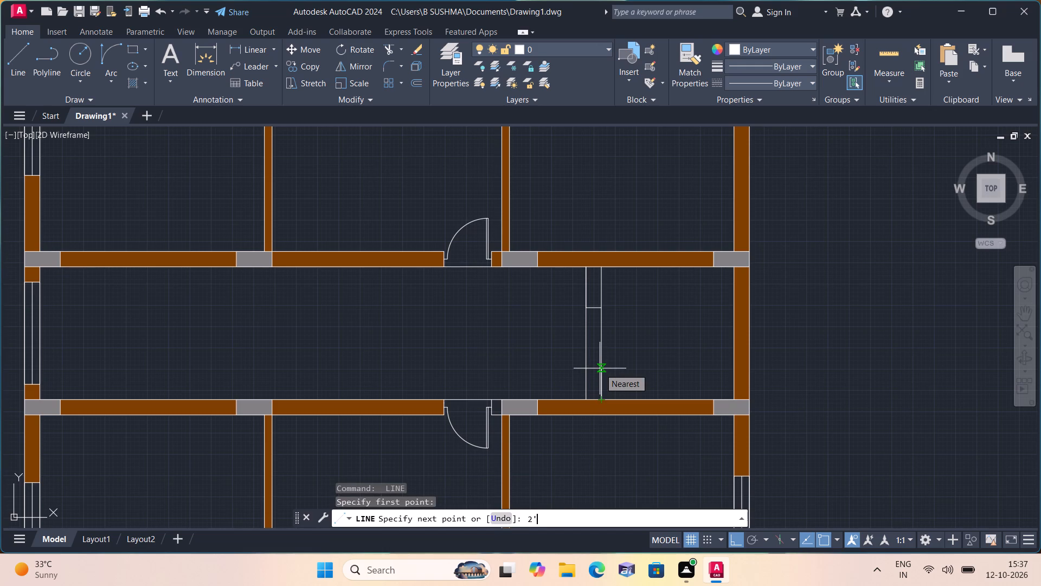
key("space")
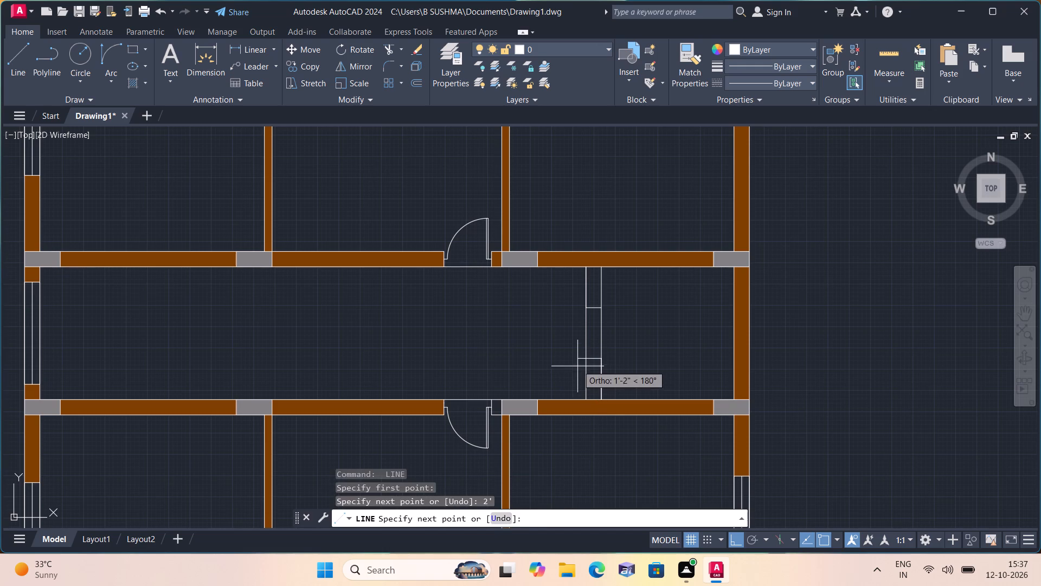
left_click(585, 361)
key("space")
Erase the two 2' vertical helper segments overlapping the partition faces.
scroll(599, 367, "up", 1)
left_click(602, 367)
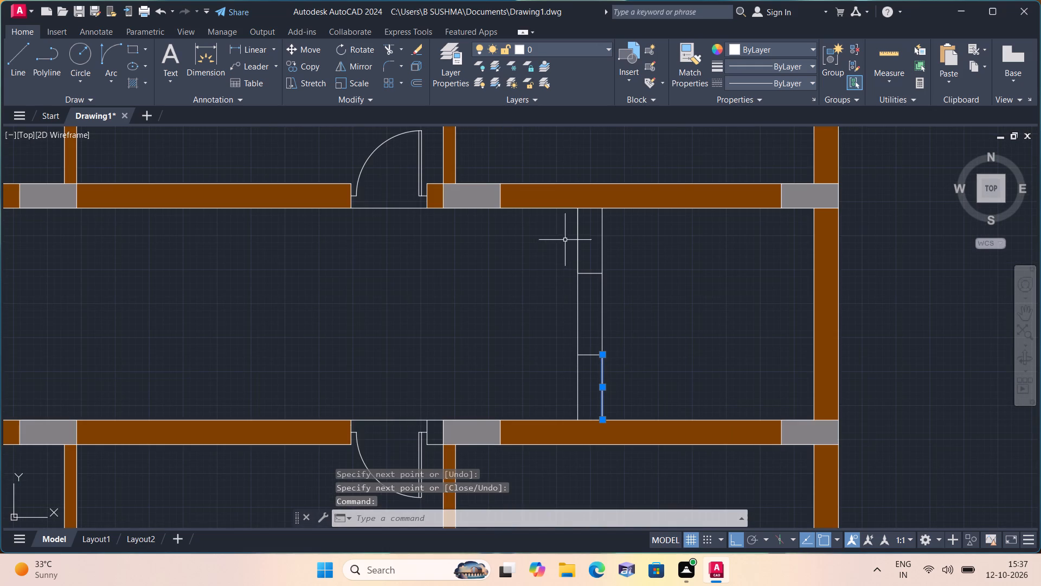
left_click(580, 238)
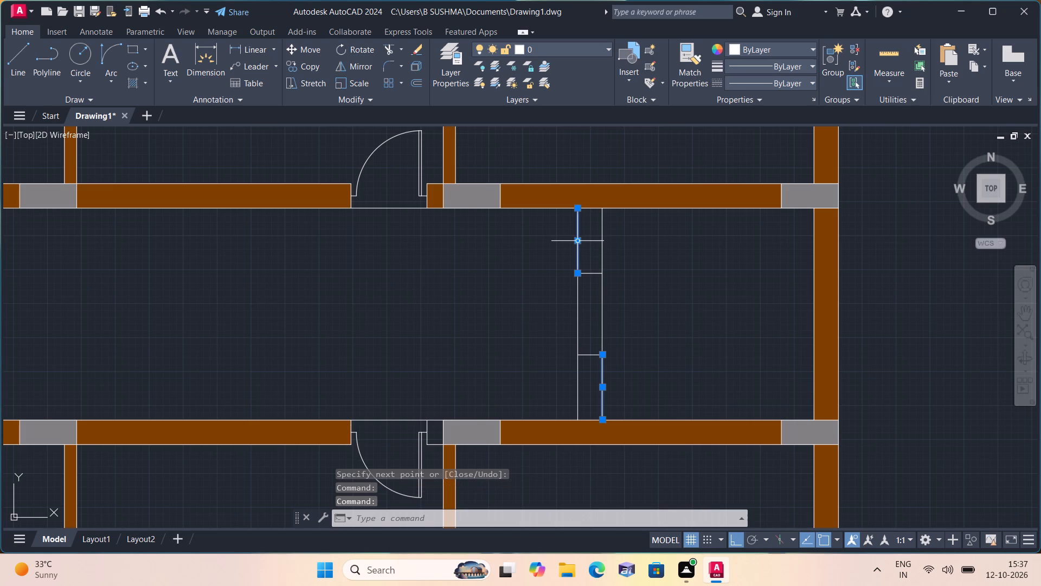
key("Delete")
Hatch both partition wall segments and the unfilled wall piece beside the lower corridor door with solid colour 34.
key("h")
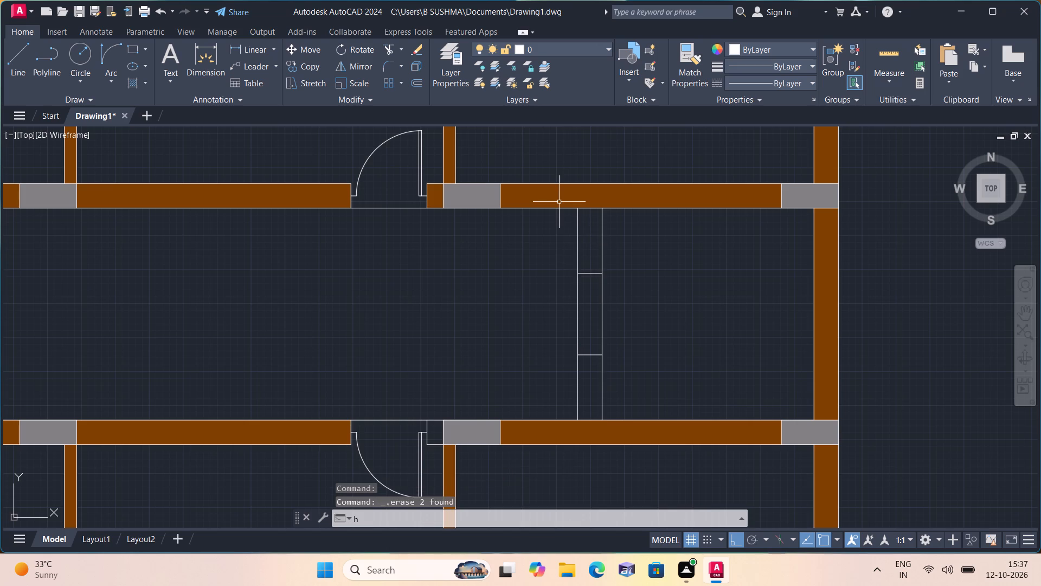
key("space")
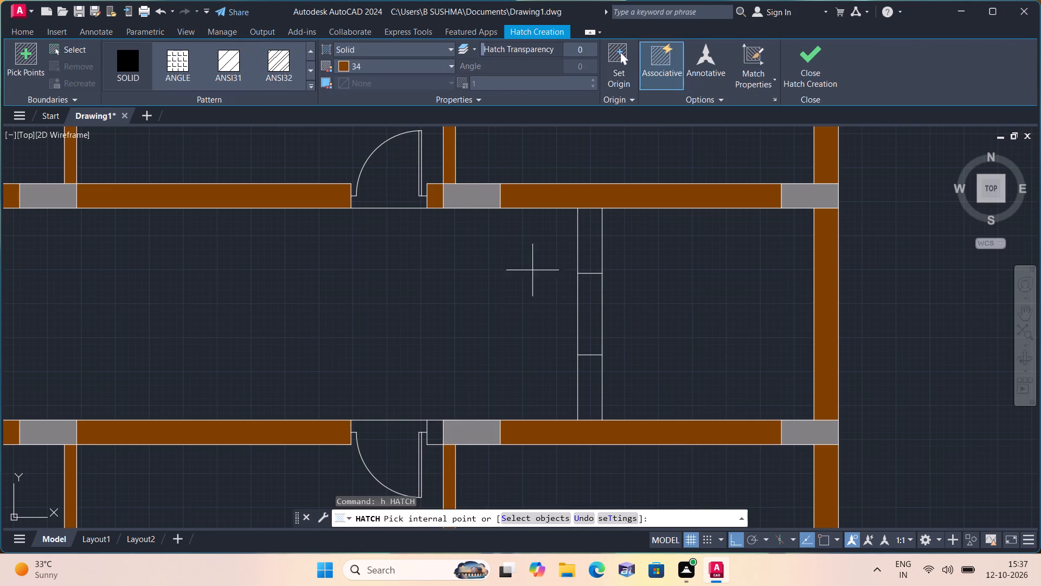
left_click(599, 254)
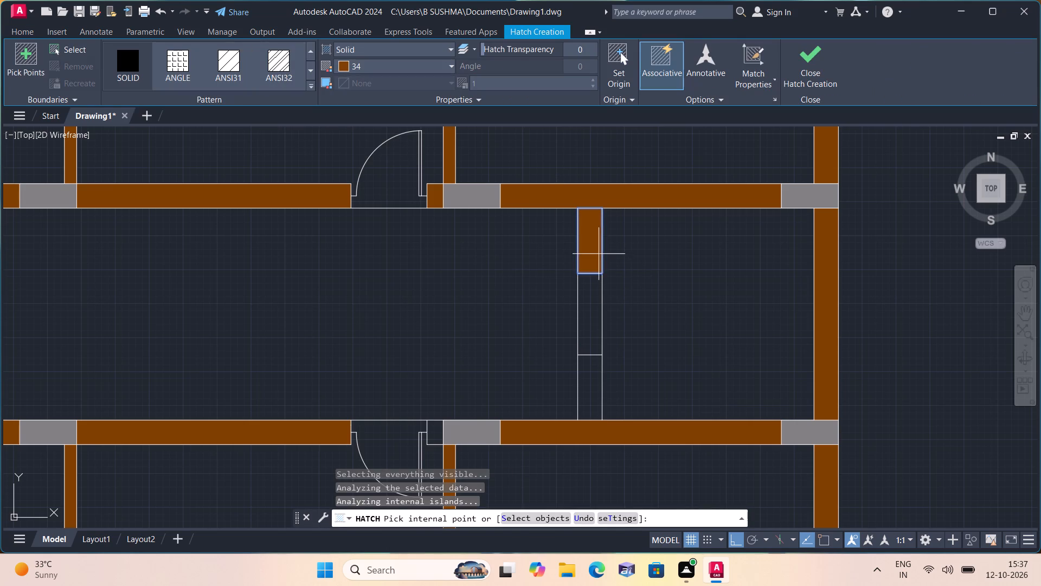
left_click(595, 373)
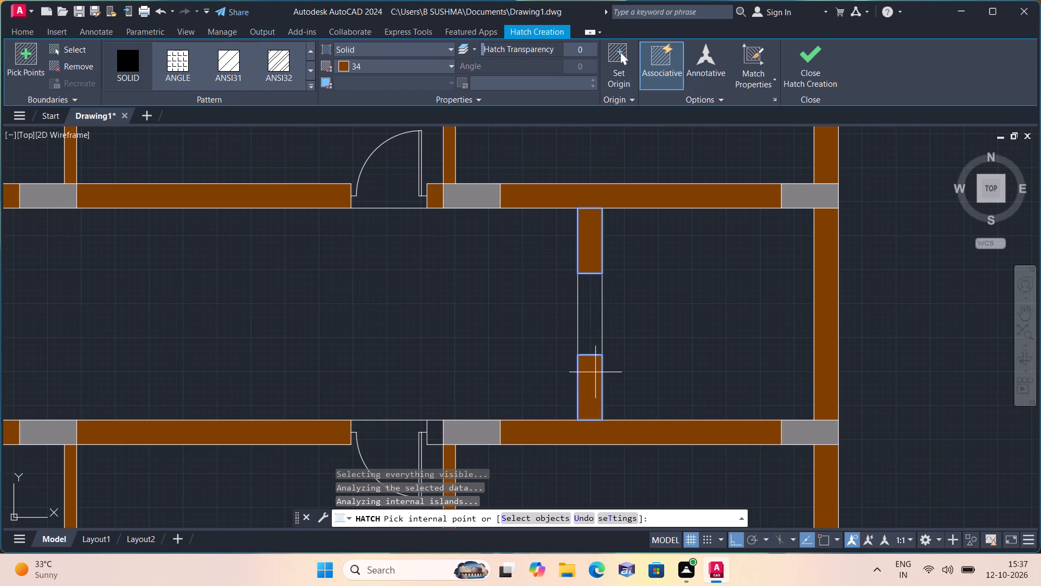
left_click(436, 437)
scroll(436, 435, "down", 2)
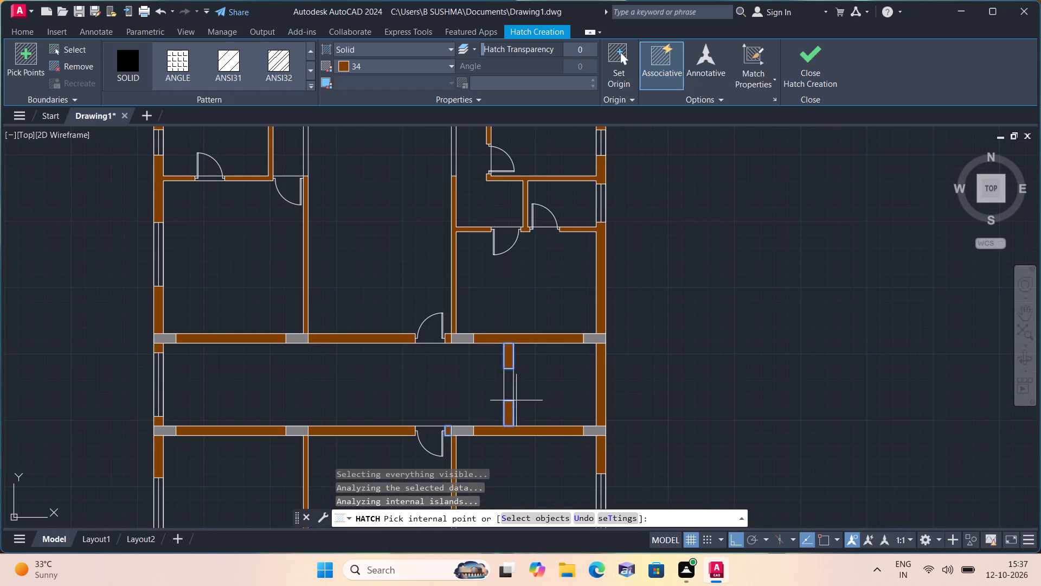
key("Escape")
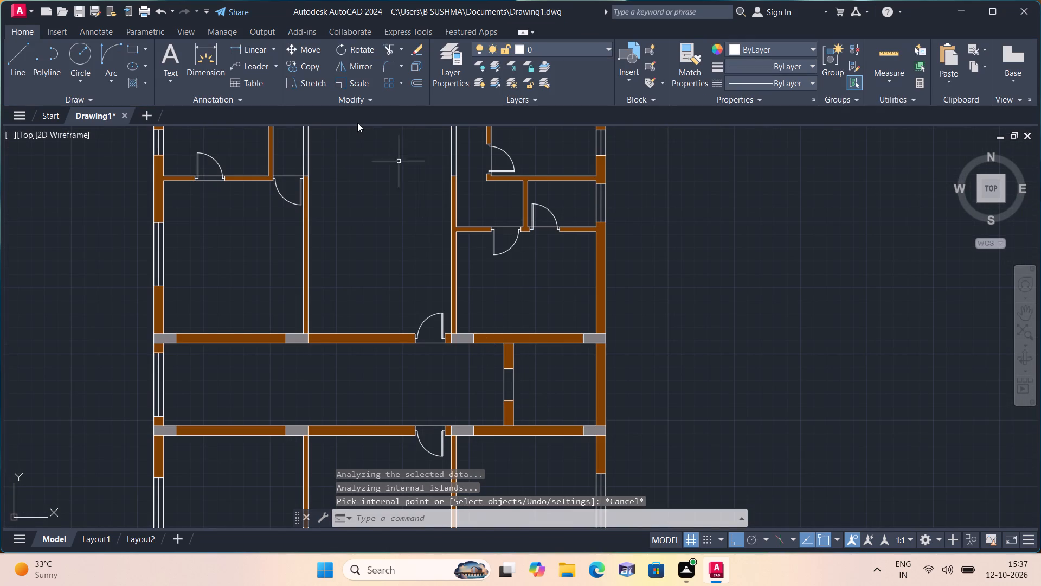
Fill the partition's central opening with a solid hatch in ByLayer colour.
key("h")
key("space")
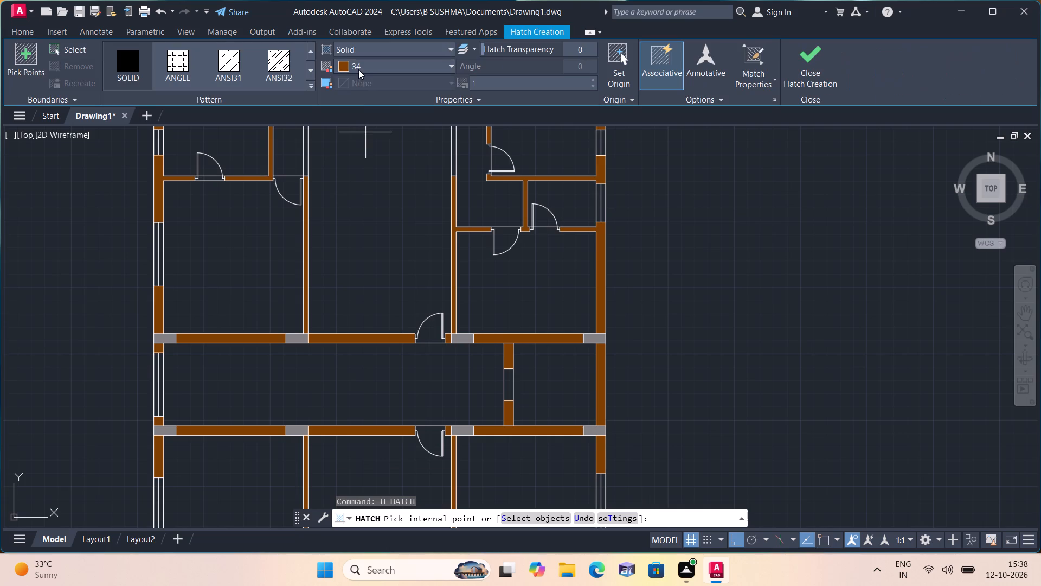
left_click(359, 66)
left_click(387, 68)
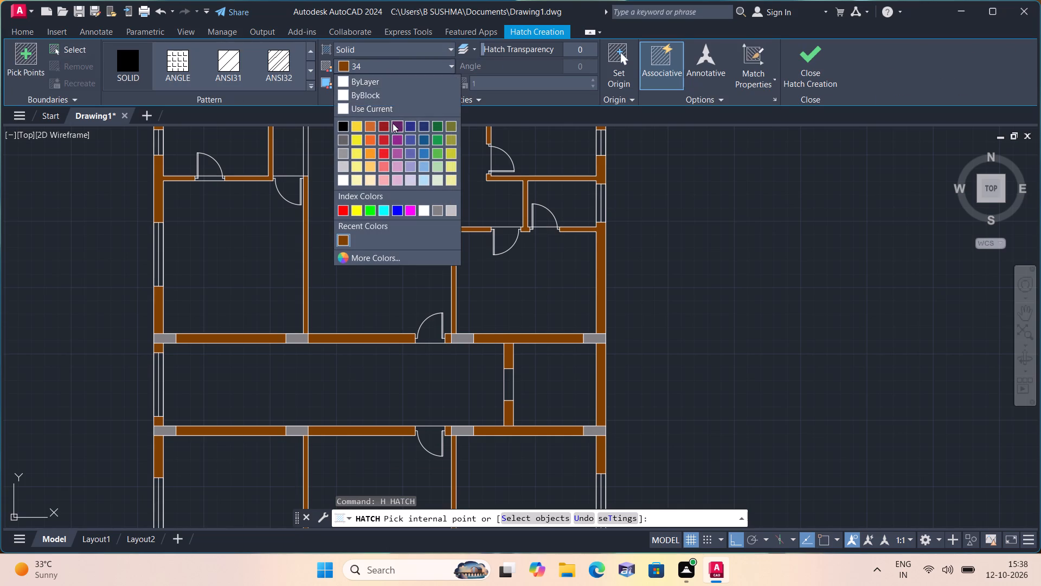
left_click(344, 82)
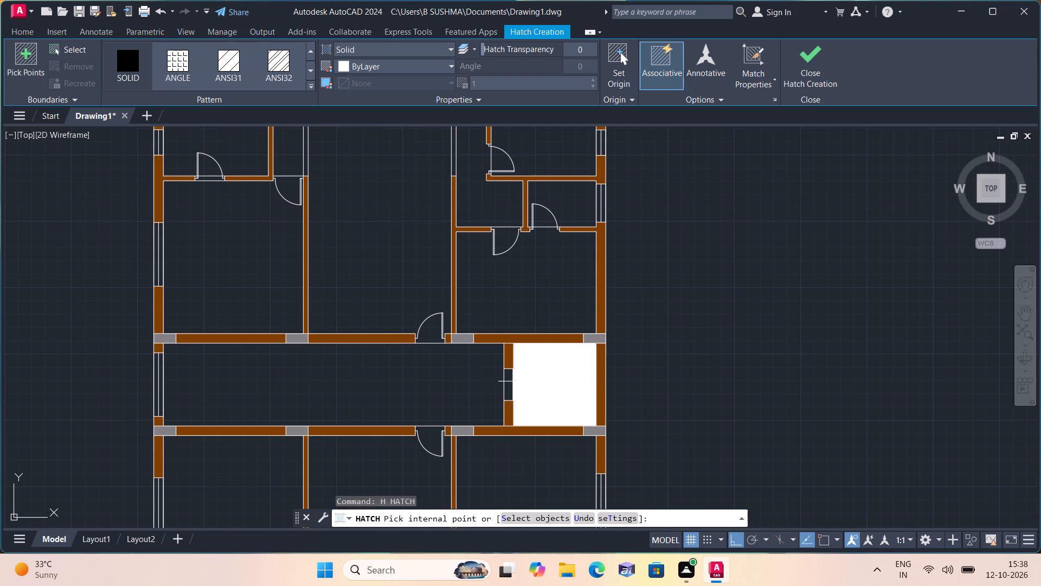
scroll(517, 379, "up", 1)
left_click(503, 378)
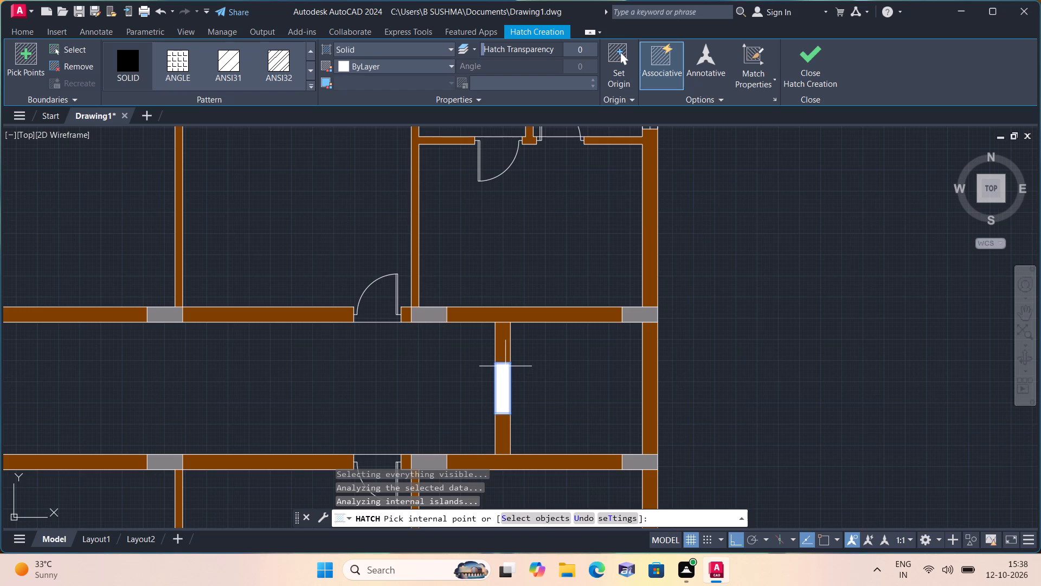
key("Escape")
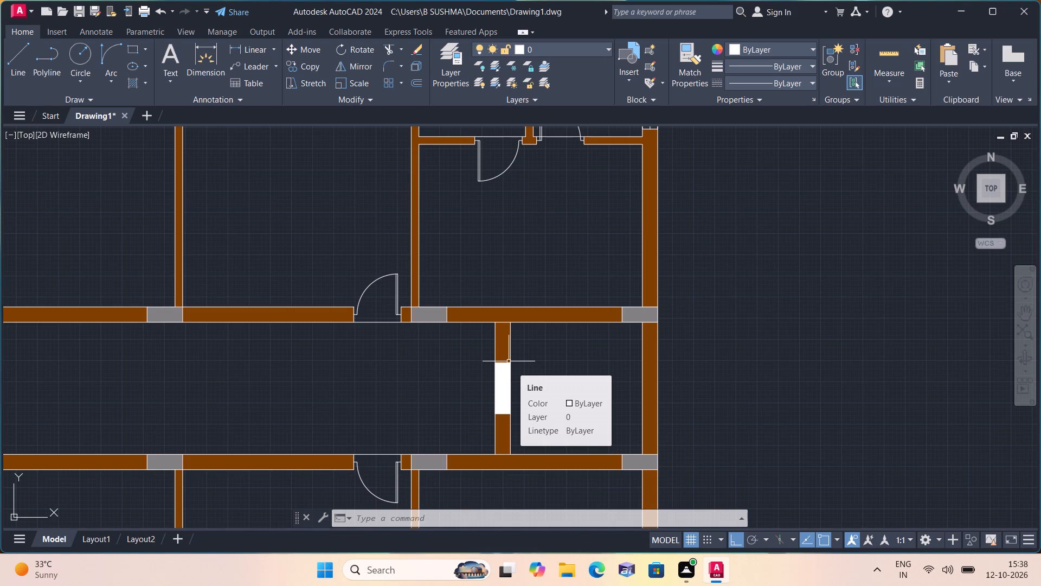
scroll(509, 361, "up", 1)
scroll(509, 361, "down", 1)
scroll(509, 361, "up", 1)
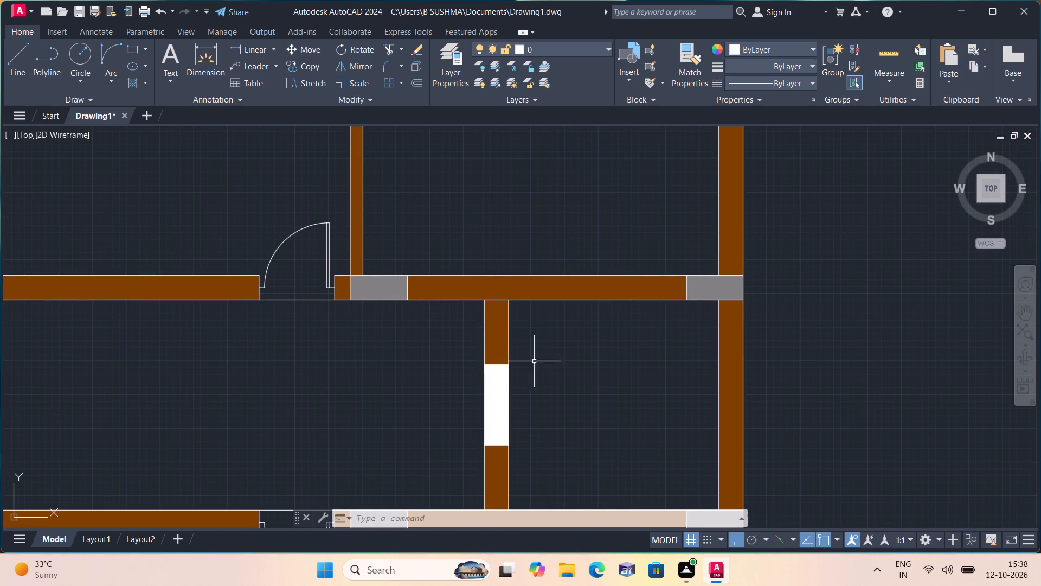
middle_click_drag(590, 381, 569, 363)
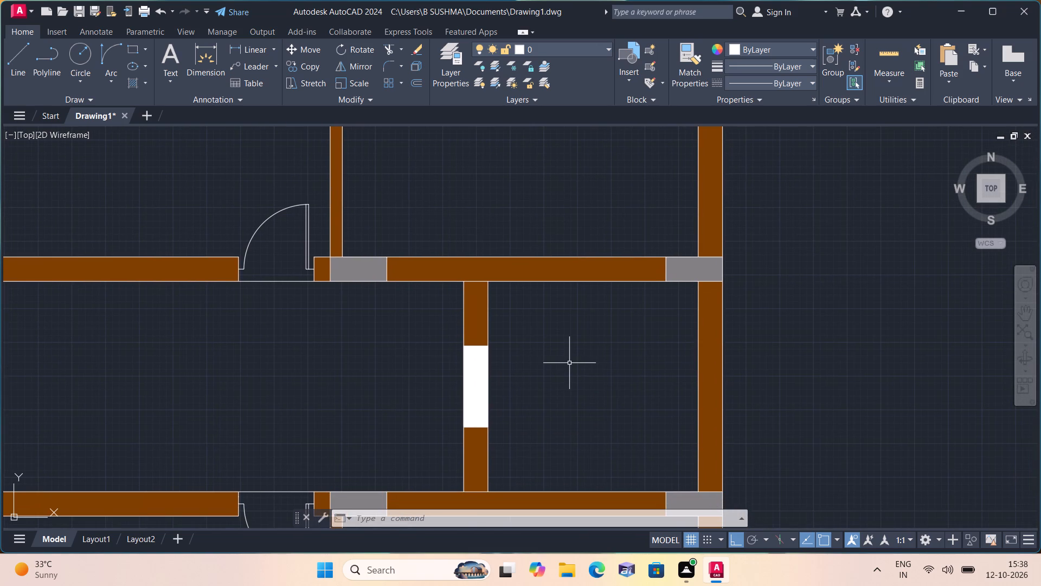
Draw a line 4.5" below the upper corridor wall from the partition to the outer wall, erasing the 4.5" helper segment.
type("l")
key("space")
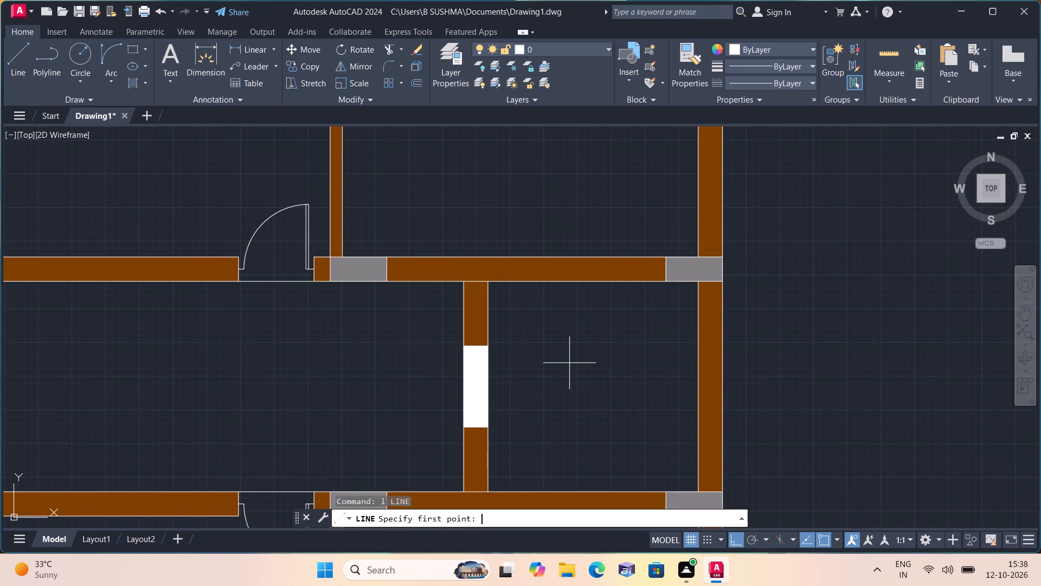
scroll(532, 302, "up", 1)
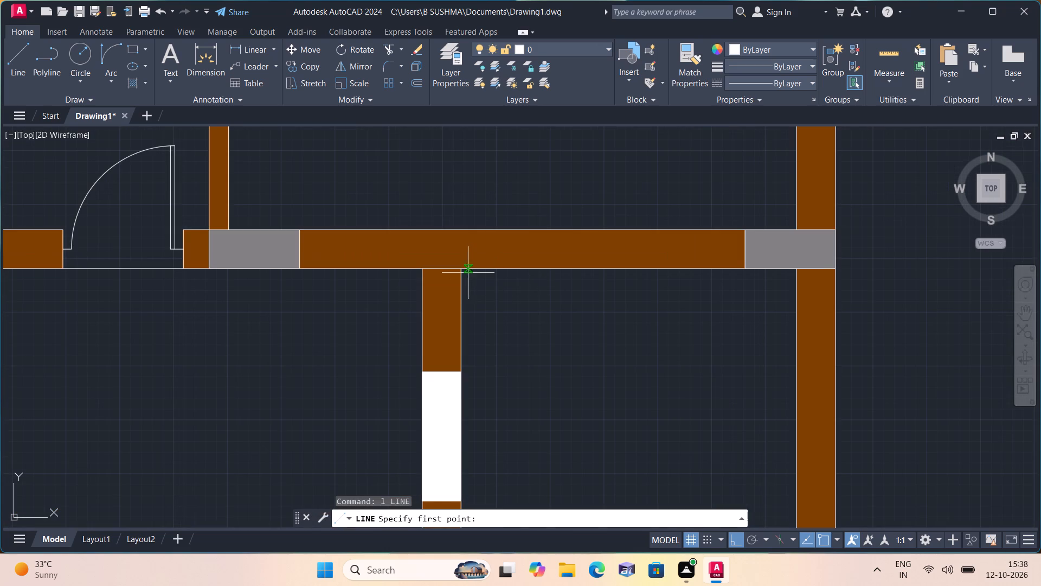
left_click(465, 271)
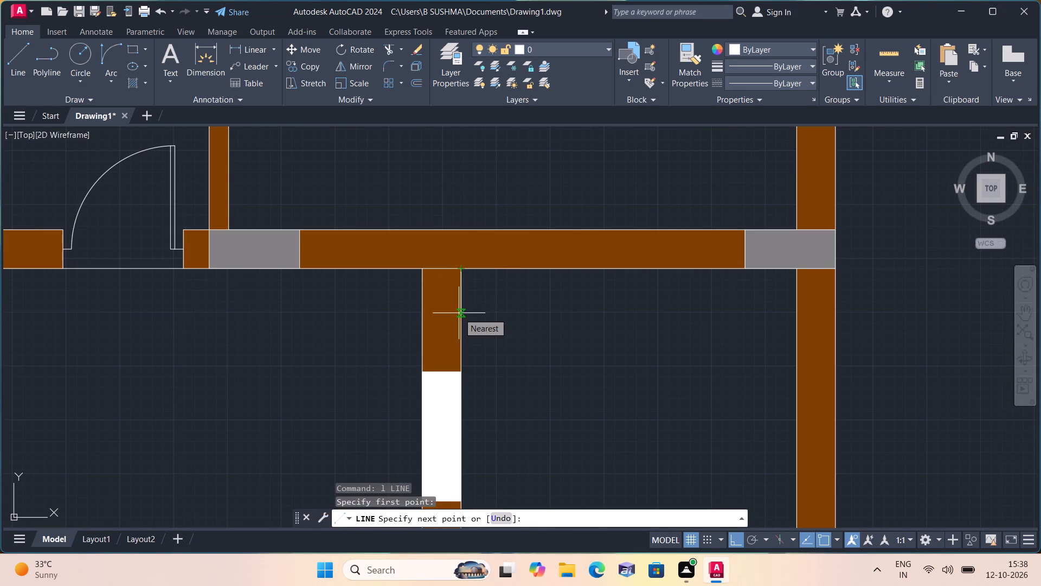
type("4.5\"")
key("space")
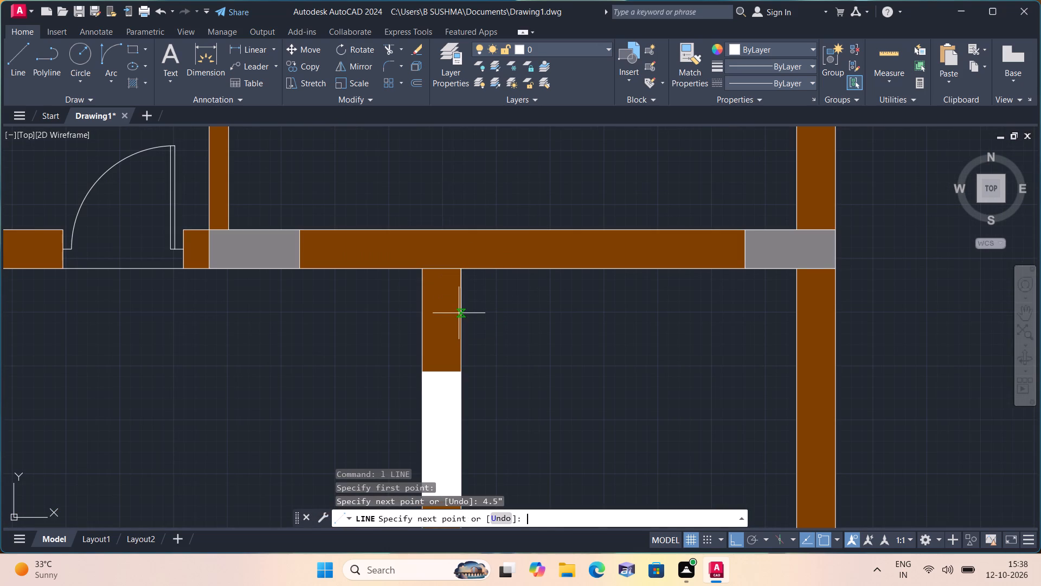
left_click(799, 287)
key("space")
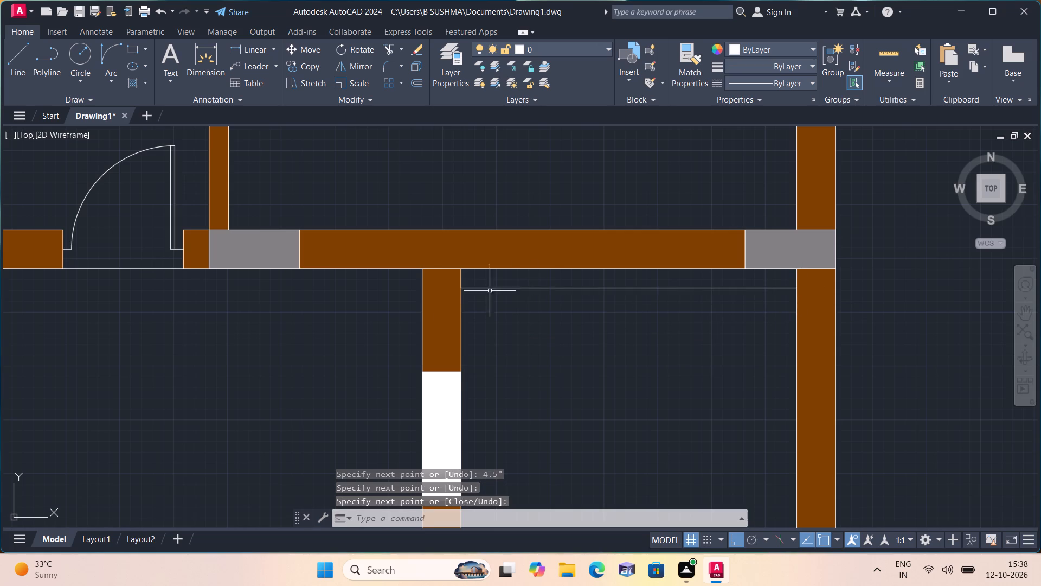
left_click(462, 283)
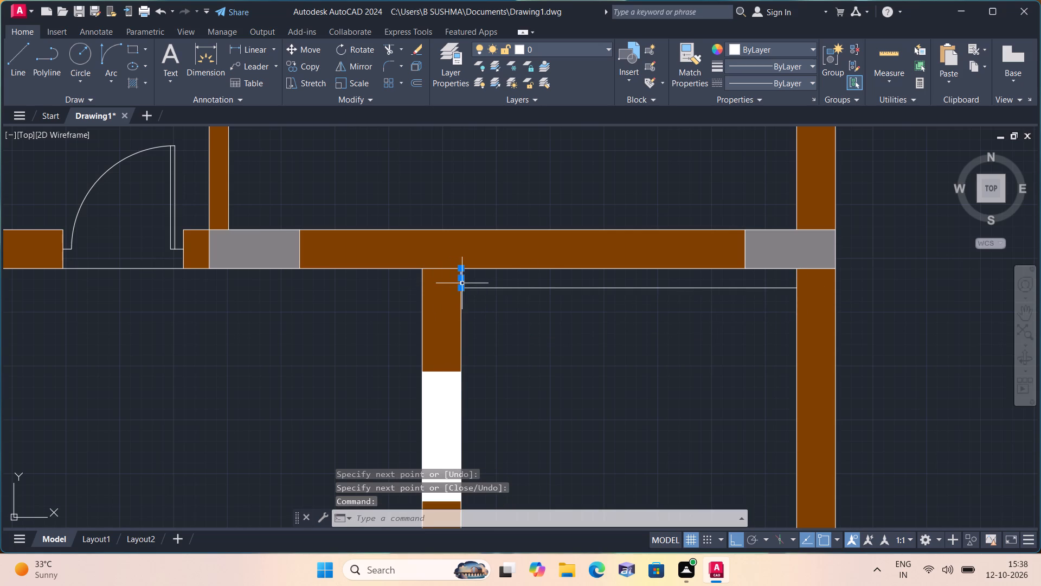
key("Delete")
Draw a line 4.5" above the lower corridor wall from the outer wall to the partition, erasing the 4.5" helper segment.
scroll(512, 345, "down", 1)
middle_click_drag(537, 365, 550, 267)
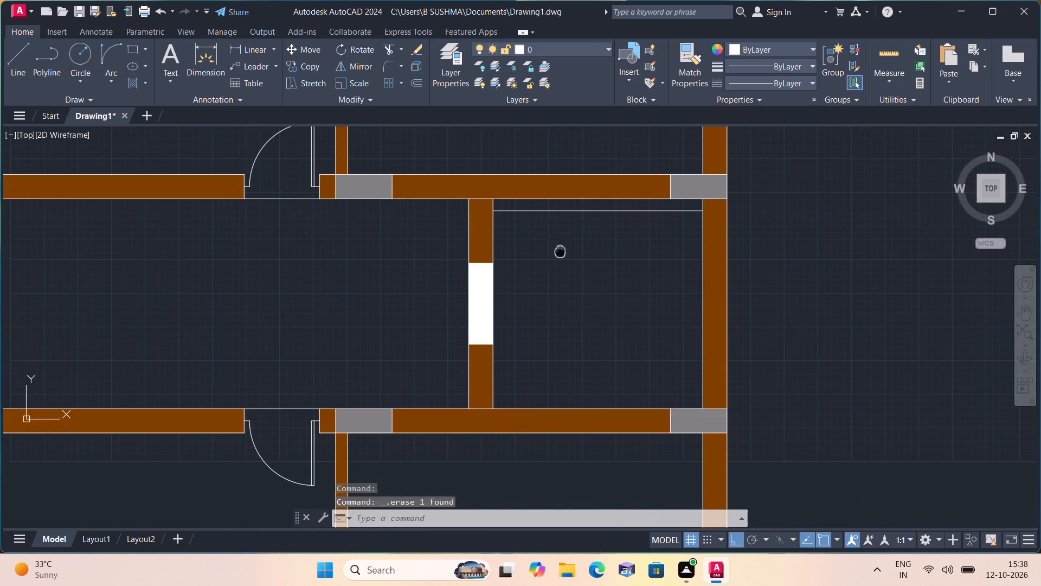
key("l")
key("space")
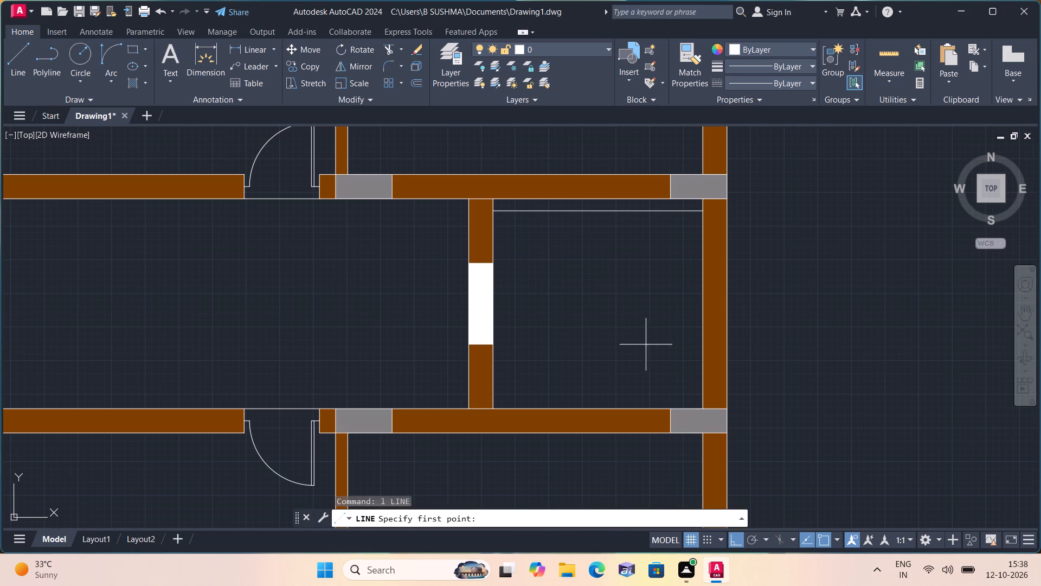
left_click(702, 409)
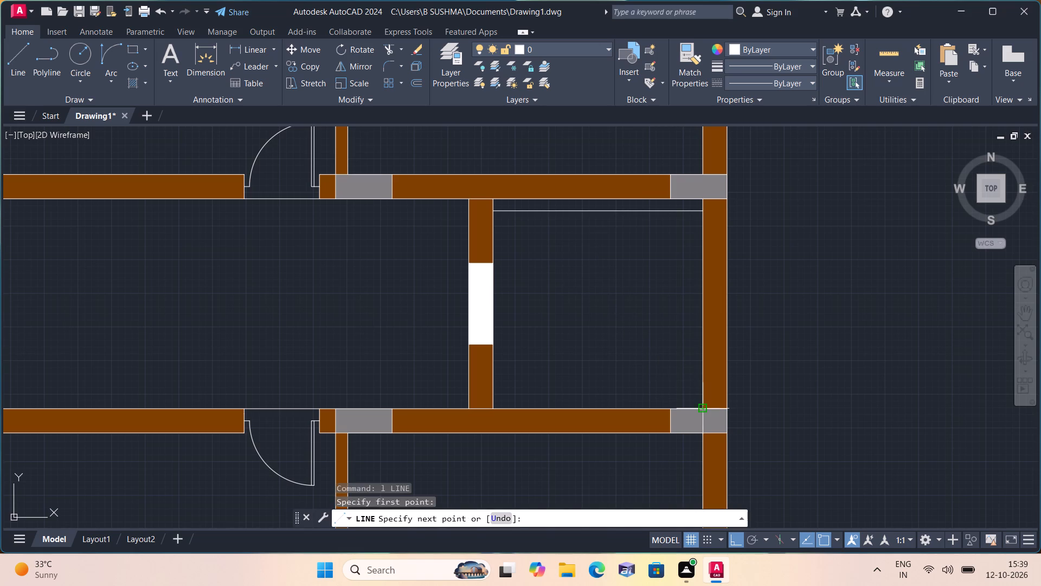
type("4.5\"")
key("space")
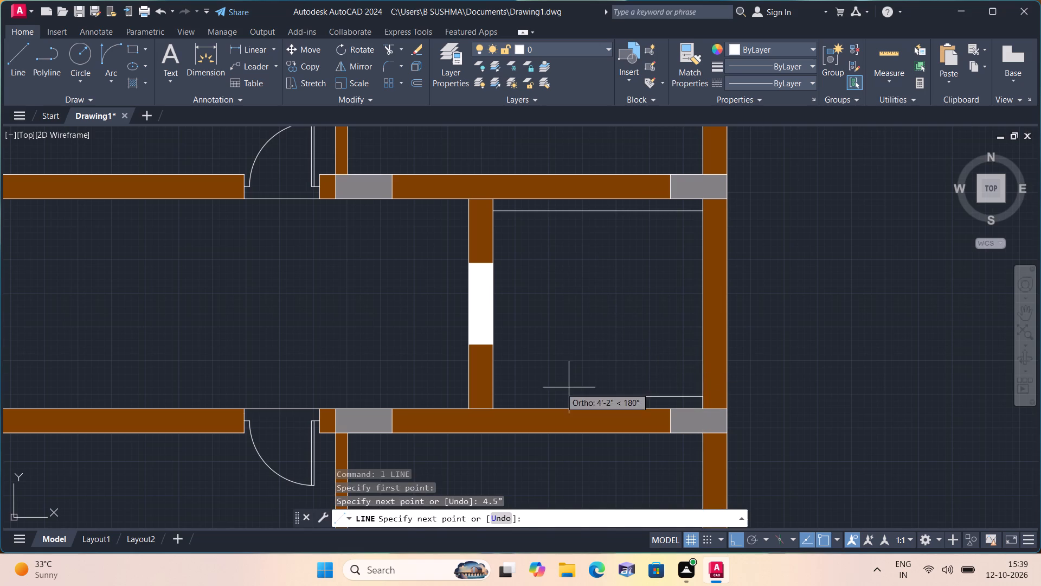
left_click(491, 398)
key("space")
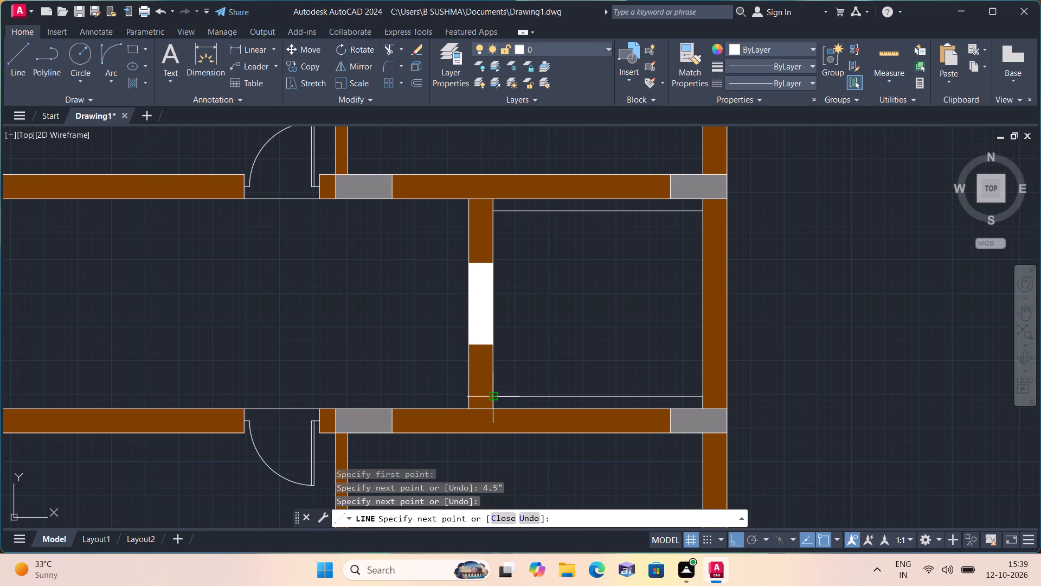
left_click(702, 405)
key("Delete")
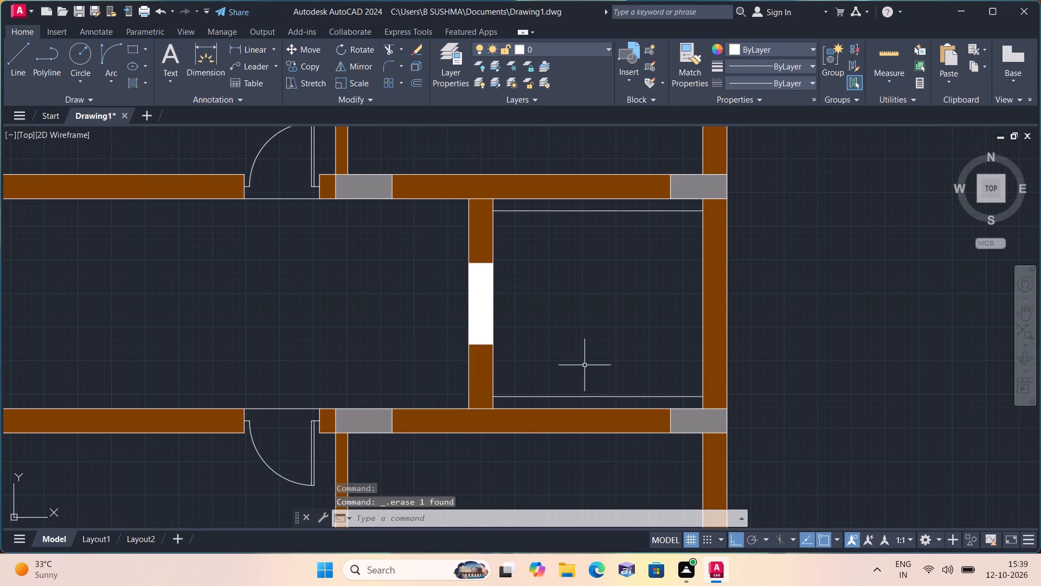
Trim the lower wall's inner edge and the partition and outer wall faces between the lower 4.5" line and that wall.
type("trim")
key("space")
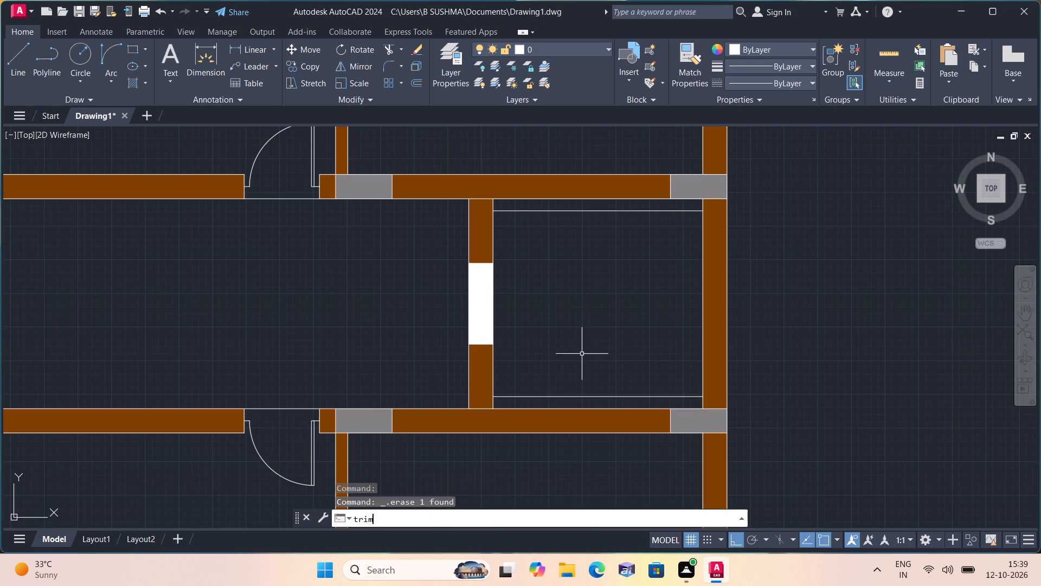
left_click(496, 406)
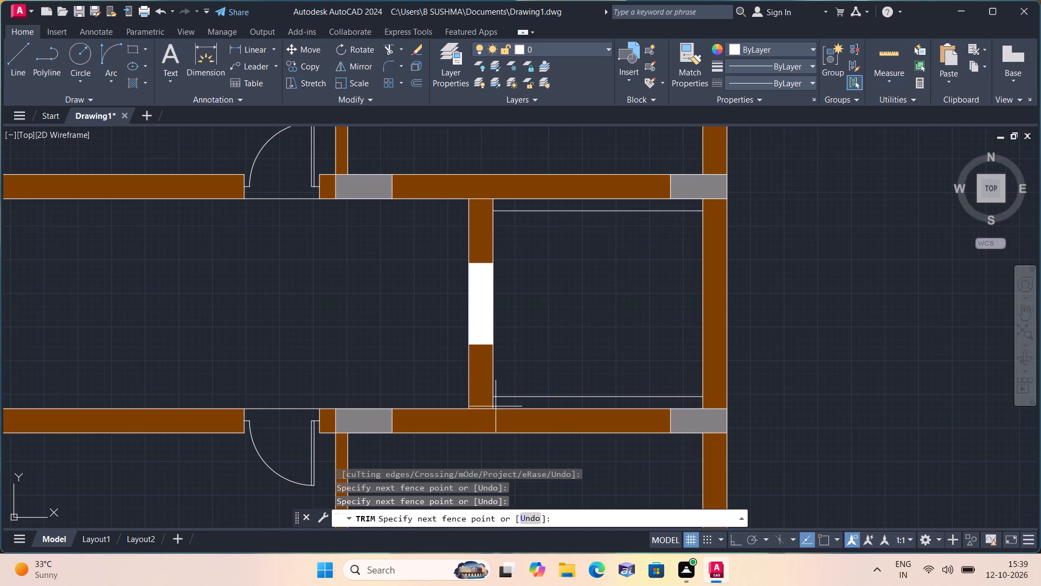
left_click(492, 403)
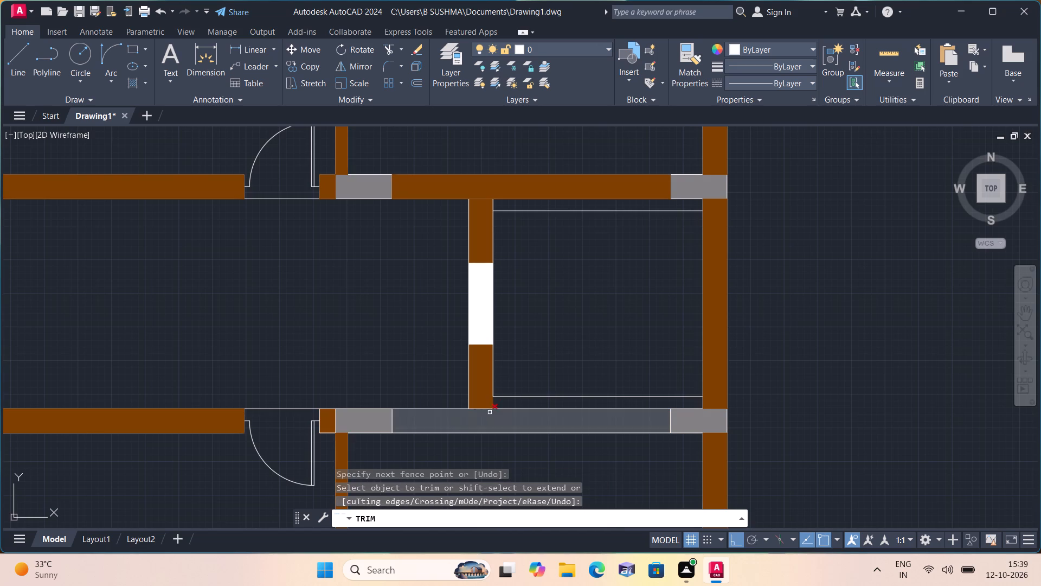
left_click(486, 408)
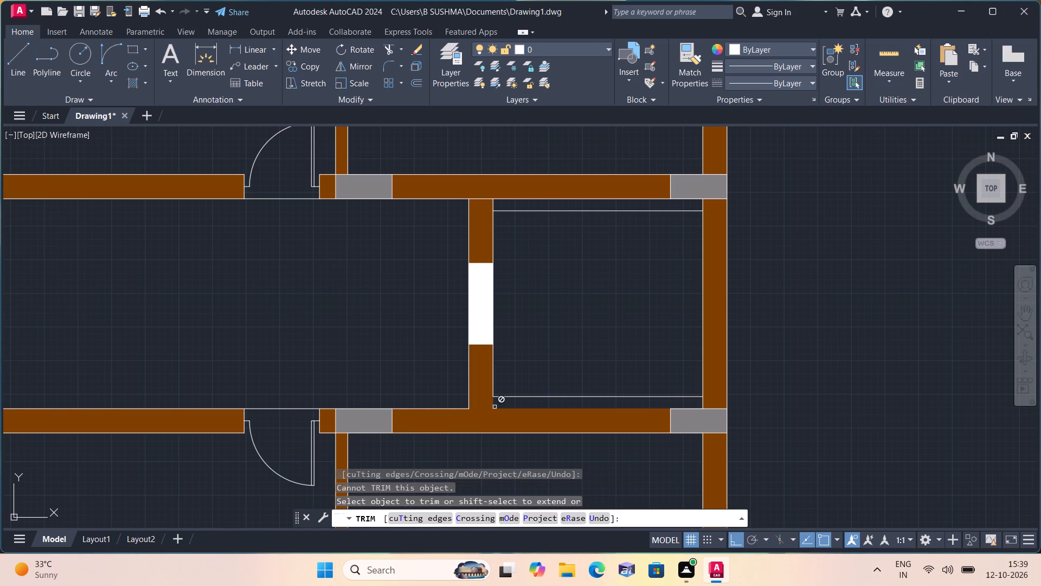
scroll(613, 409, "up", 2)
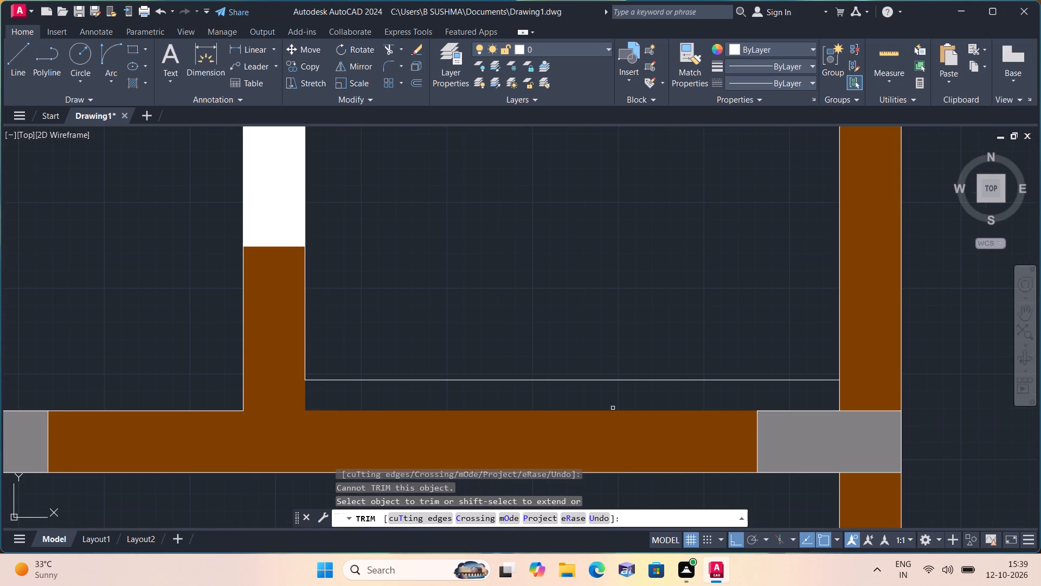
scroll(756, 404, "down", 1)
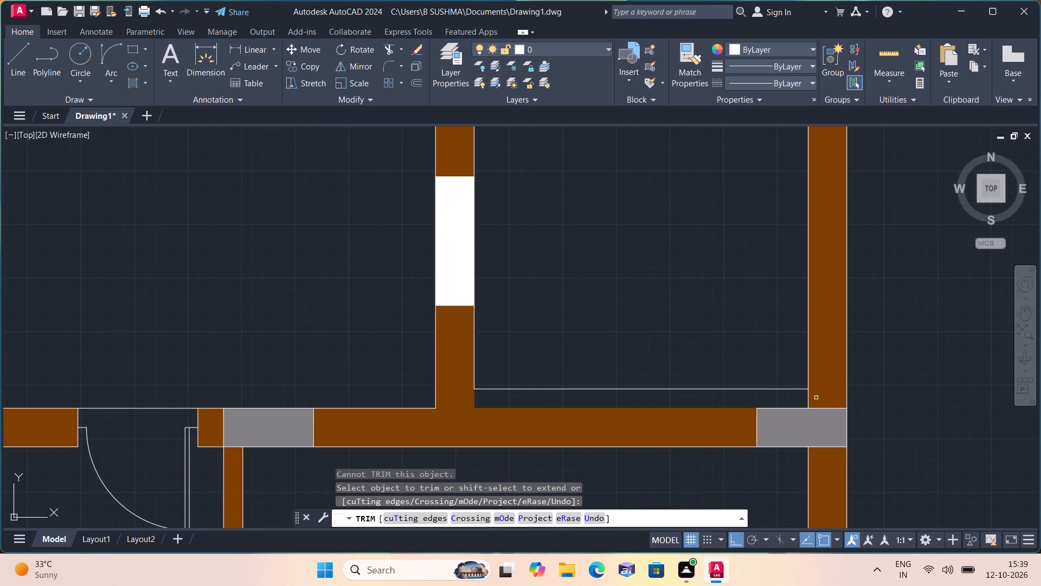
scroll(816, 398, "up", 1)
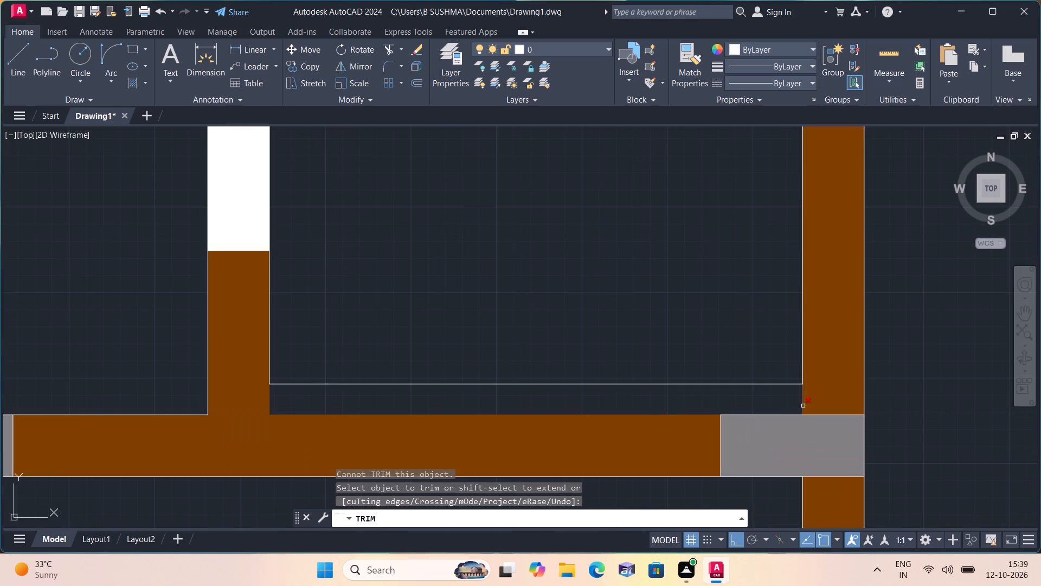
left_click(803, 406)
Trim the upper wall's edge across the partition top and the partition's room-side face above the upper 4.5" line.
scroll(762, 394, "down", 1)
middle_click_drag(693, 312, 737, 475)
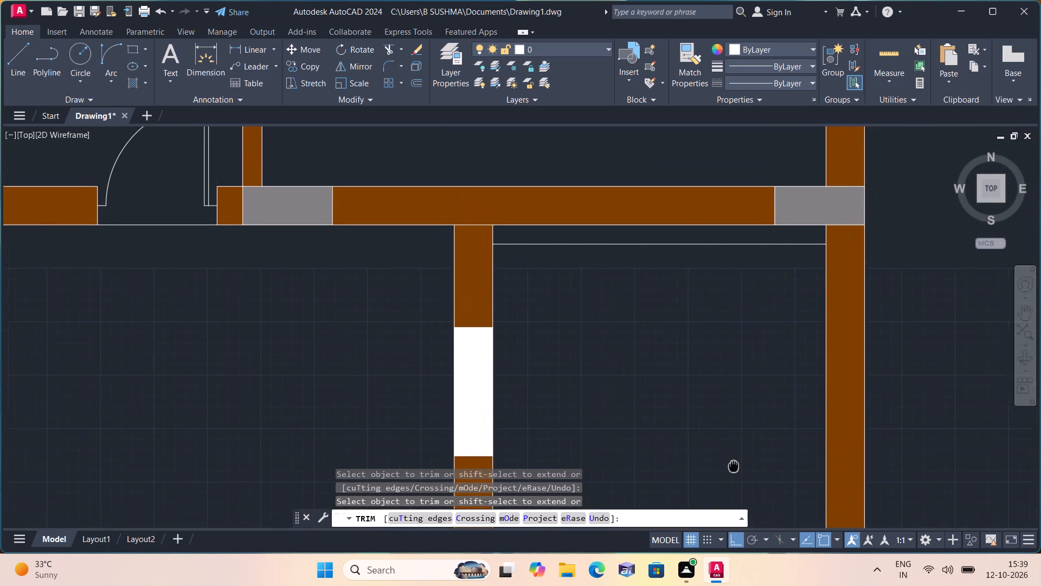
middle_click_drag(737, 475, 737, 475)
scroll(491, 240, "up", 2)
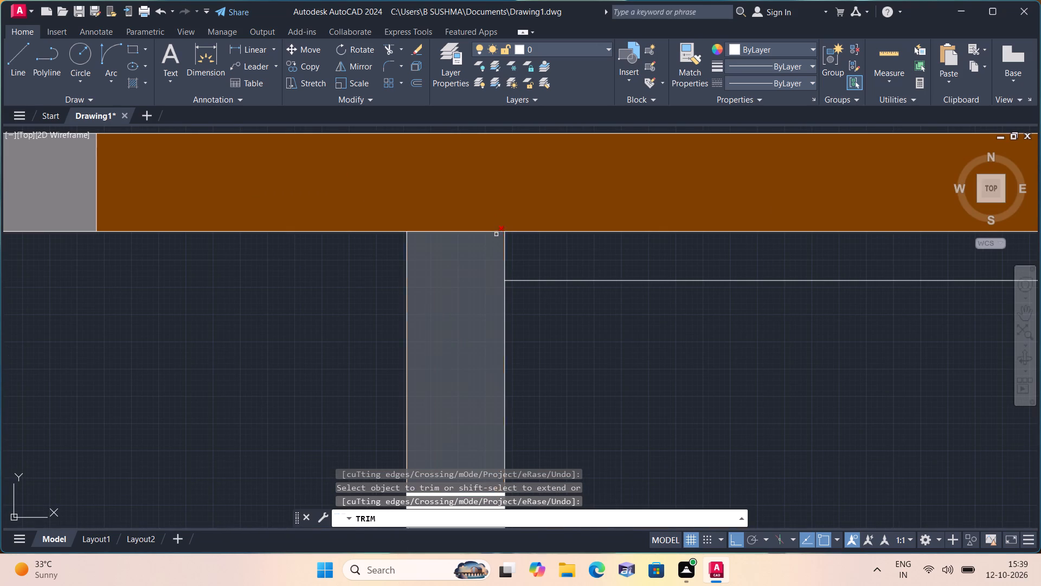
left_click(495, 230)
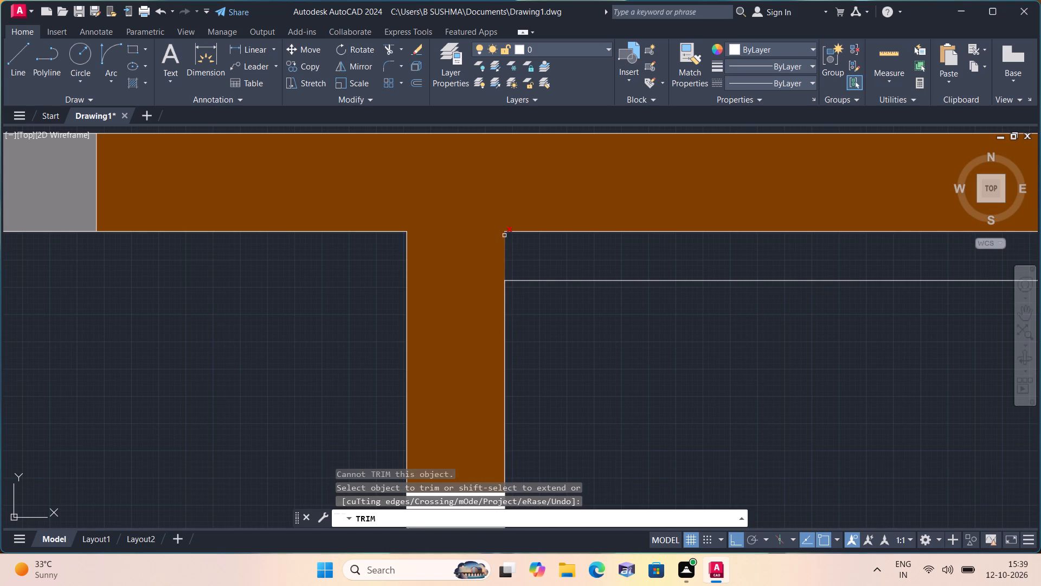
left_click(505, 237)
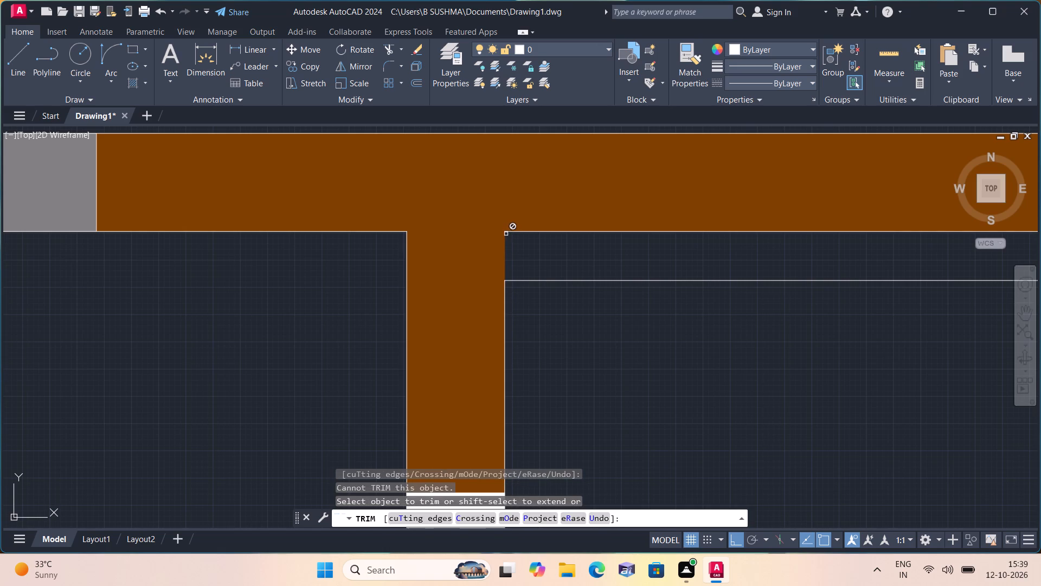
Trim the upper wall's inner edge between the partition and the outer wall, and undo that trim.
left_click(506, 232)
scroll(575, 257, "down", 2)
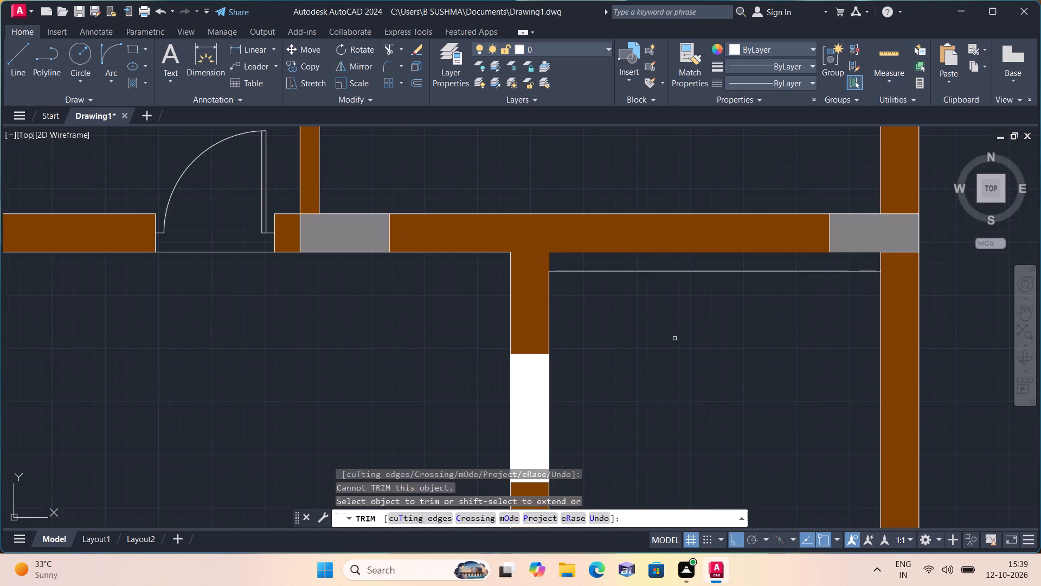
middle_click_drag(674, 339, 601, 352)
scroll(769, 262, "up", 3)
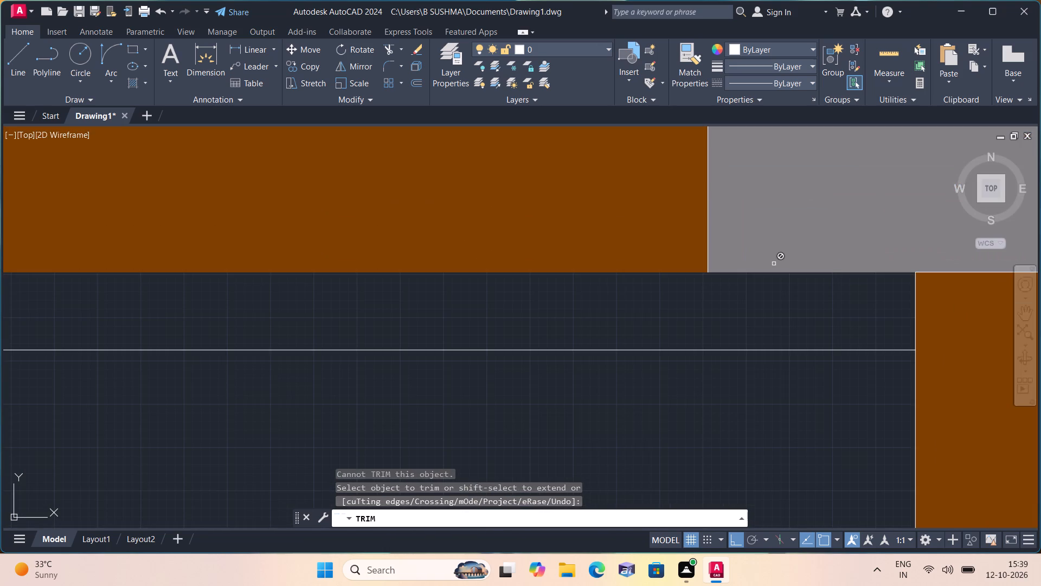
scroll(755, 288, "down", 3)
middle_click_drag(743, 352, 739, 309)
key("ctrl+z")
Trim the upper wall's inner edge beside the partition and the outer wall's inner face above the upper 4.5" line.
scroll(739, 311, "down", 1)
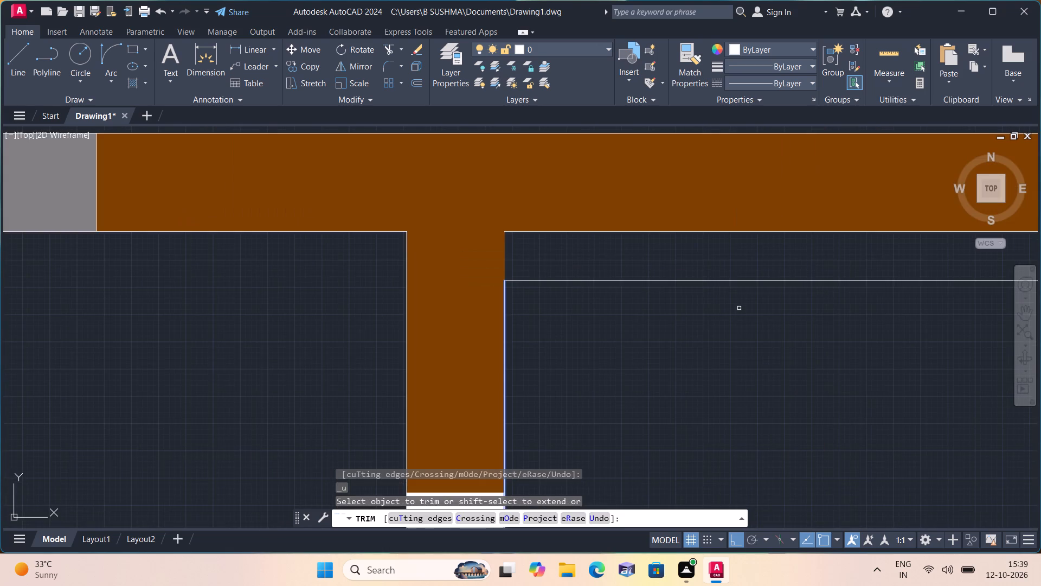
scroll(738, 314, "down", 1)
middle_click_drag(736, 316, 697, 342)
left_click(789, 309)
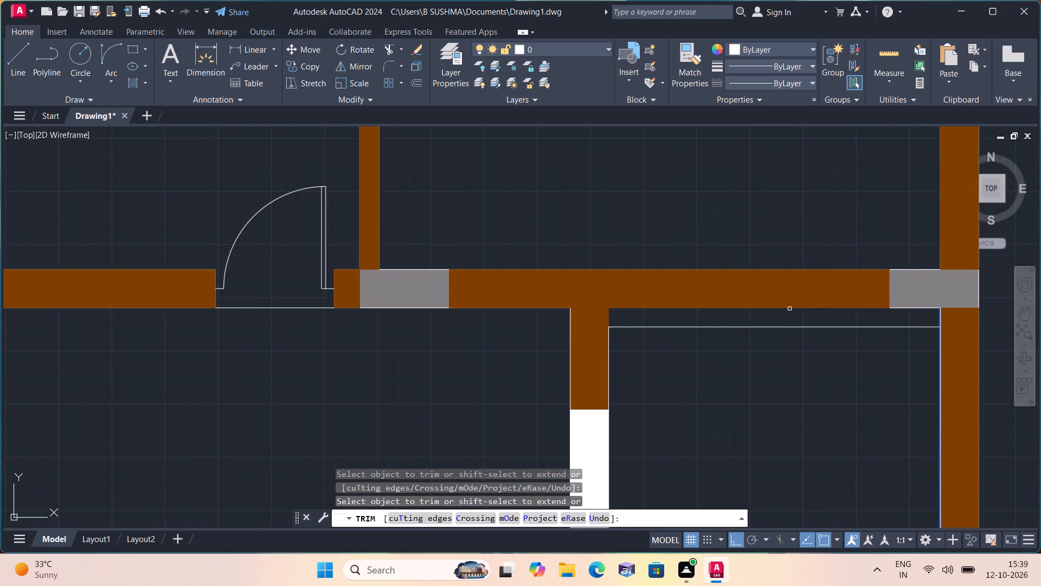
middle_click_drag(813, 383, 738, 299)
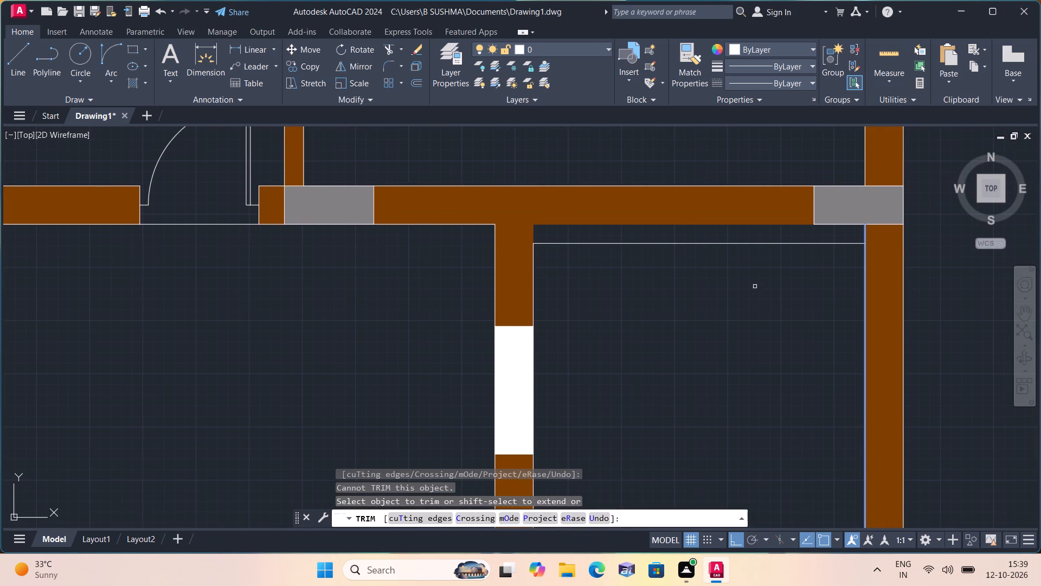
left_click(865, 232)
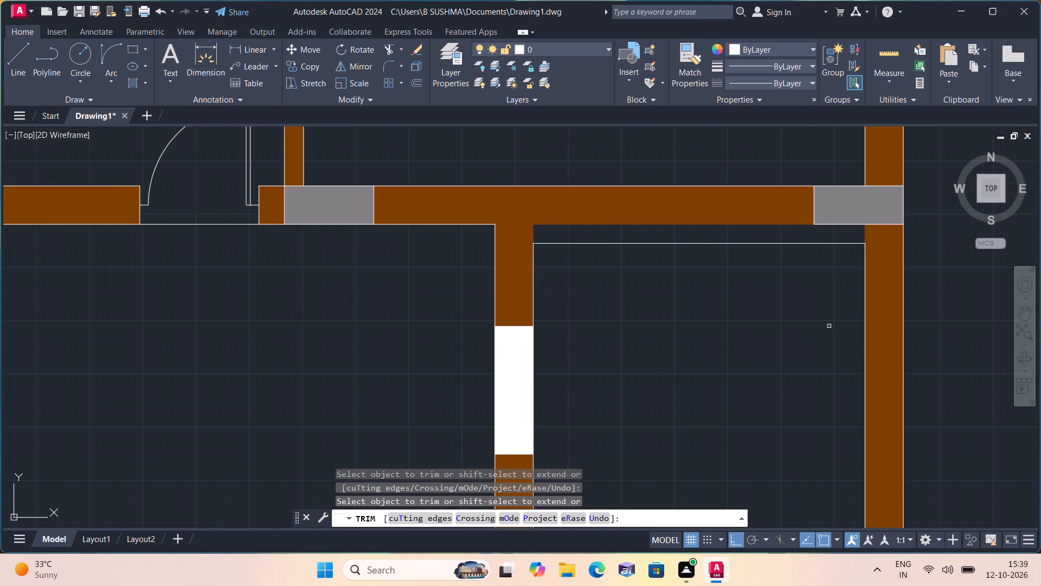
middle_click_drag(820, 321, 774, 264)
scroll(818, 319, "down", 1)
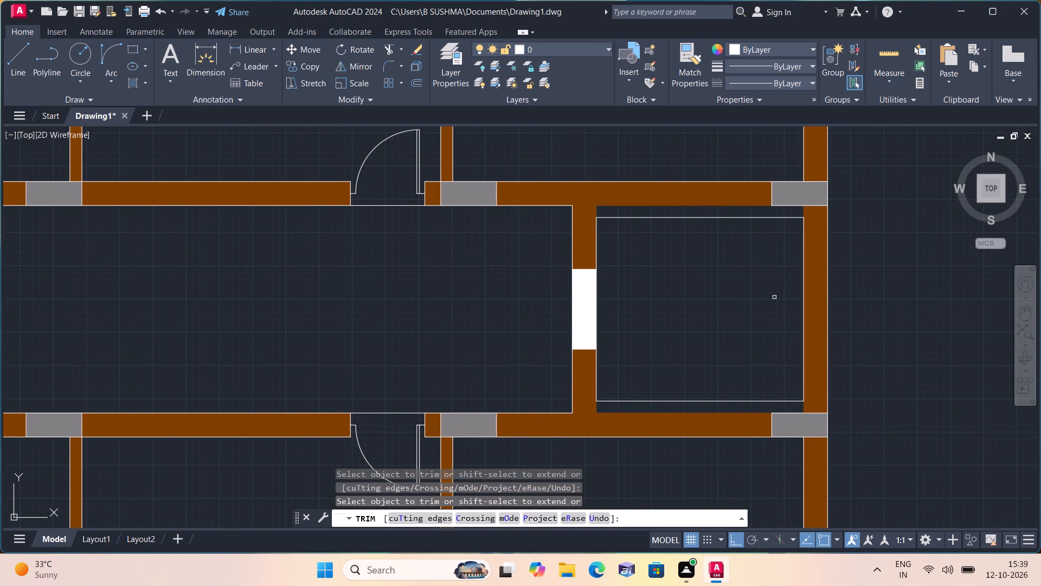
middle_click_drag(771, 299, 752, 275)
key("Escape")
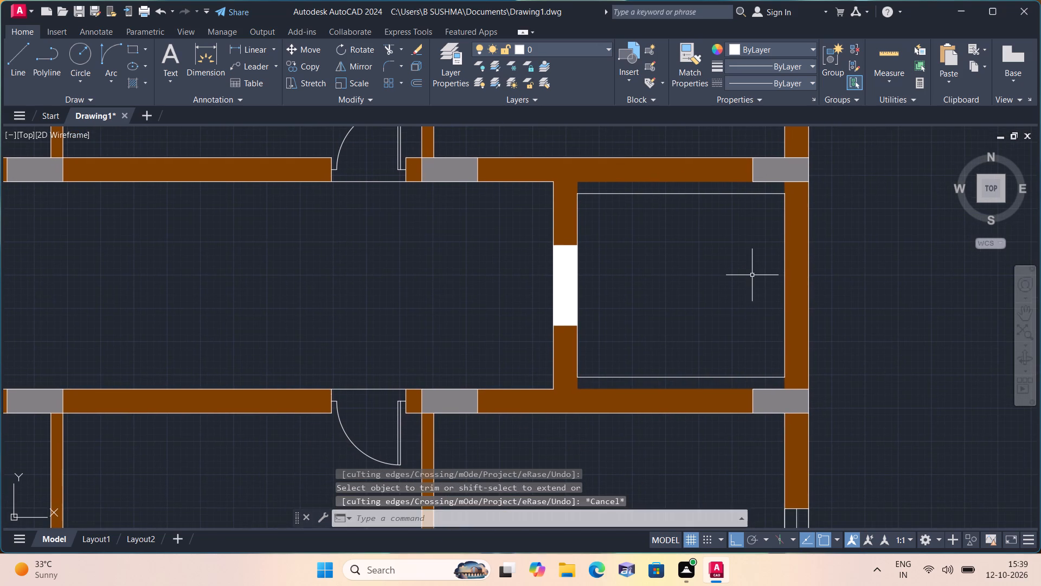
Hatch the 4.5" strip along the upper wall between the partition and the outer wall with solid colour 34.
type("h")
key("space")
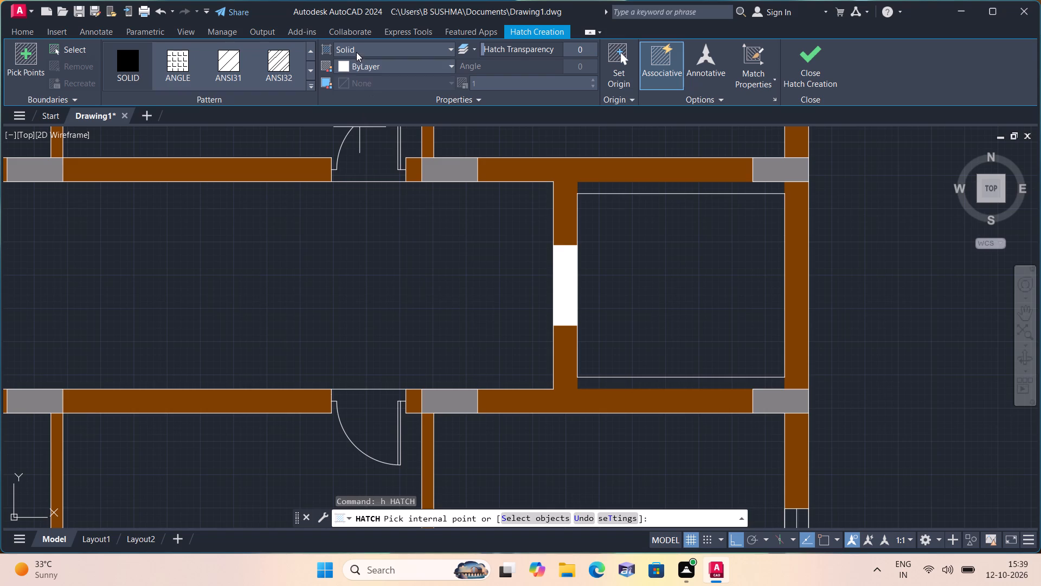
left_click(356, 50)
left_click(370, 67)
left_click(371, 67)
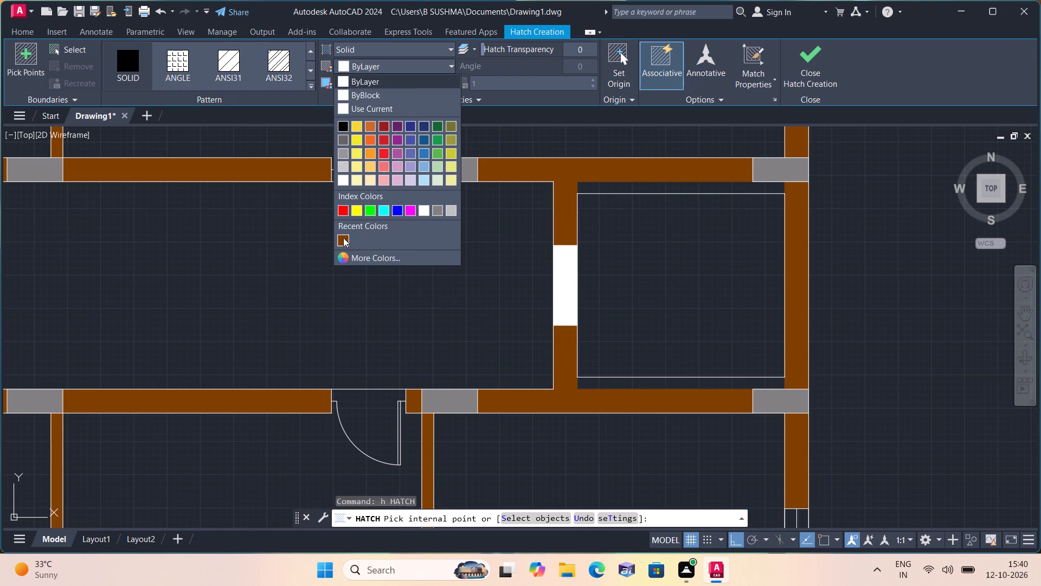
left_click(343, 237)
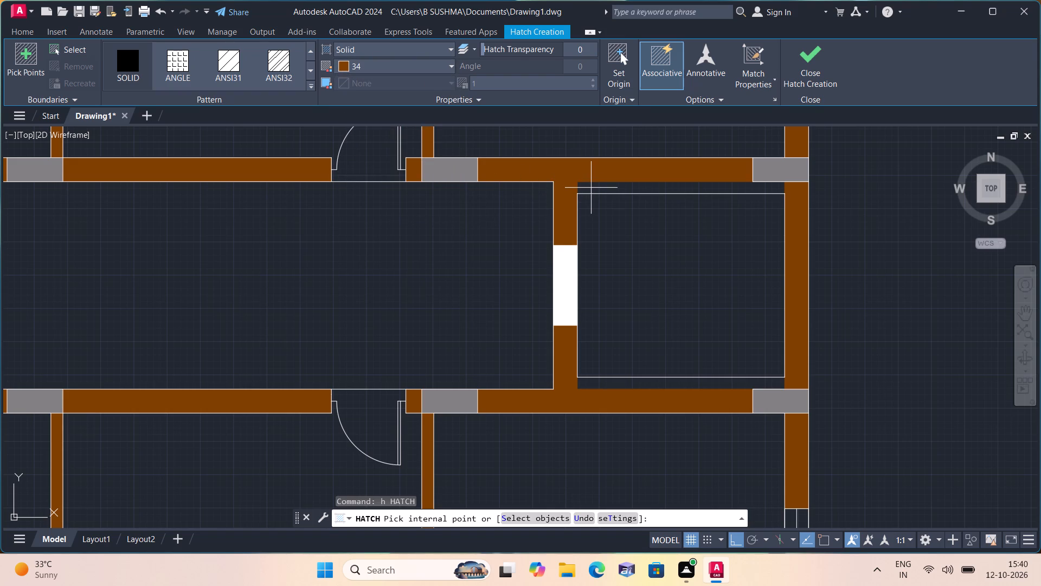
left_click(591, 188)
key("Escape")
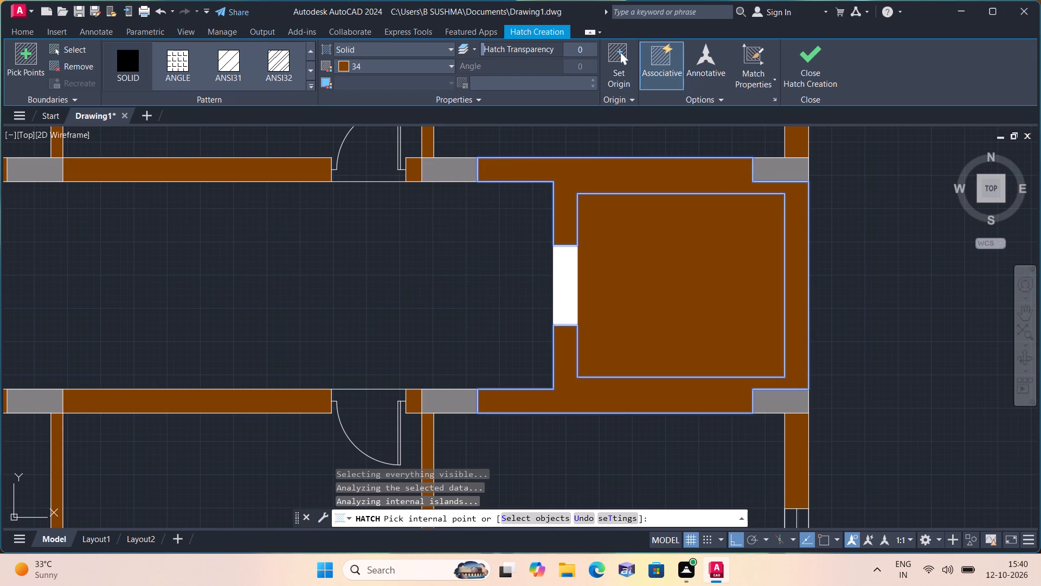
Hatch the floor of the small end room beside the central corridor with solid colour 42.
key("space")
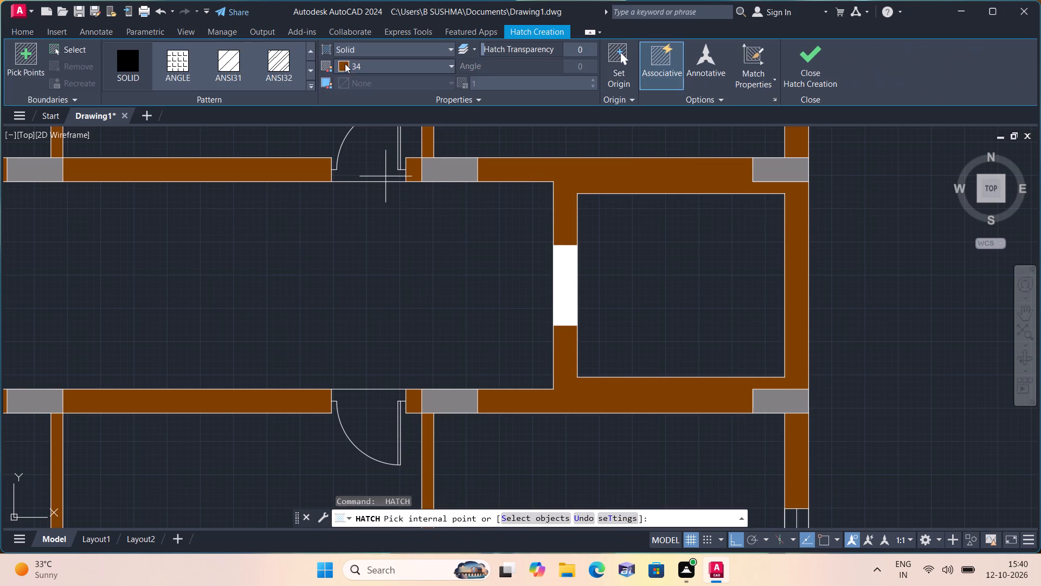
left_click(361, 66)
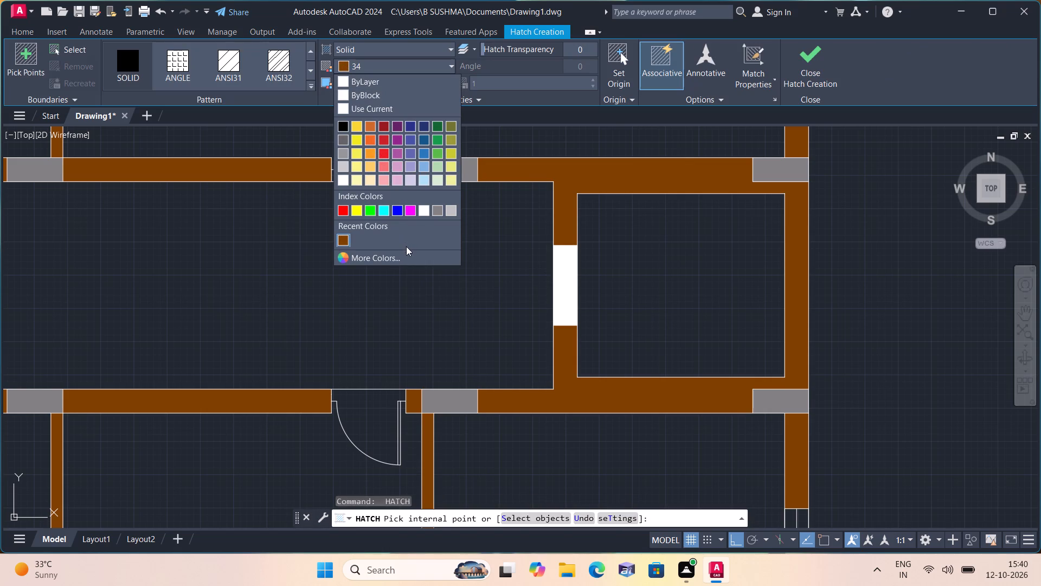
left_click(408, 252)
left_click(435, 224)
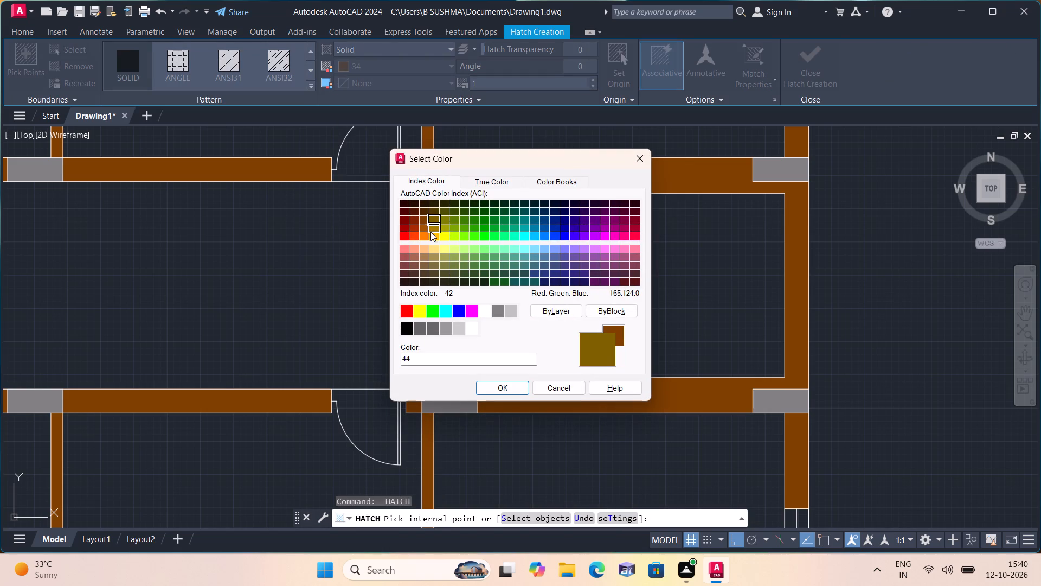
left_click(434, 226)
left_click(684, 278)
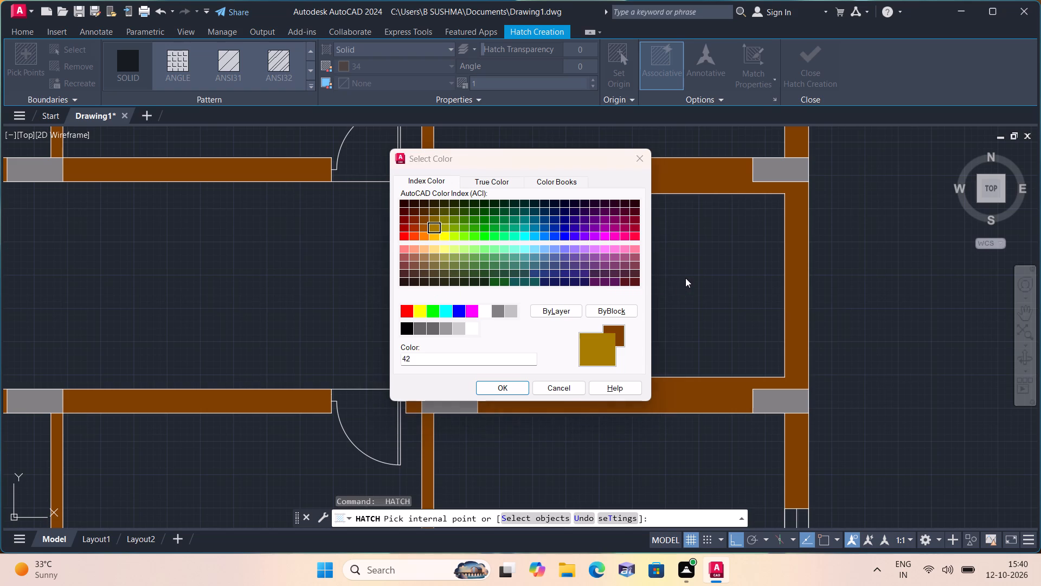
left_click(512, 388)
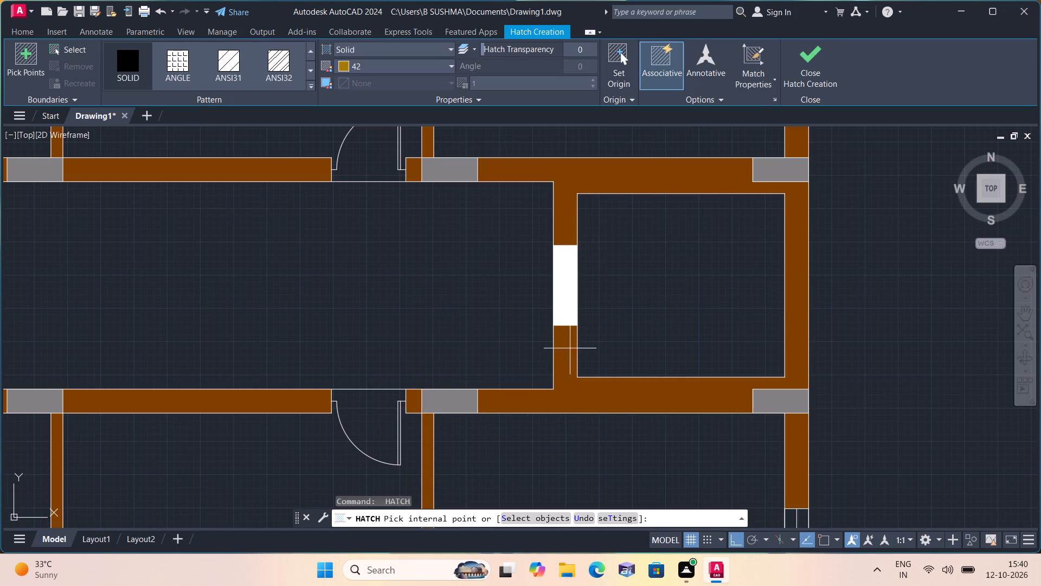
left_click(602, 342)
key("space")
Offset the top outer wall's inner edge 5' down into the plan.
scroll(599, 335, "down", 3)
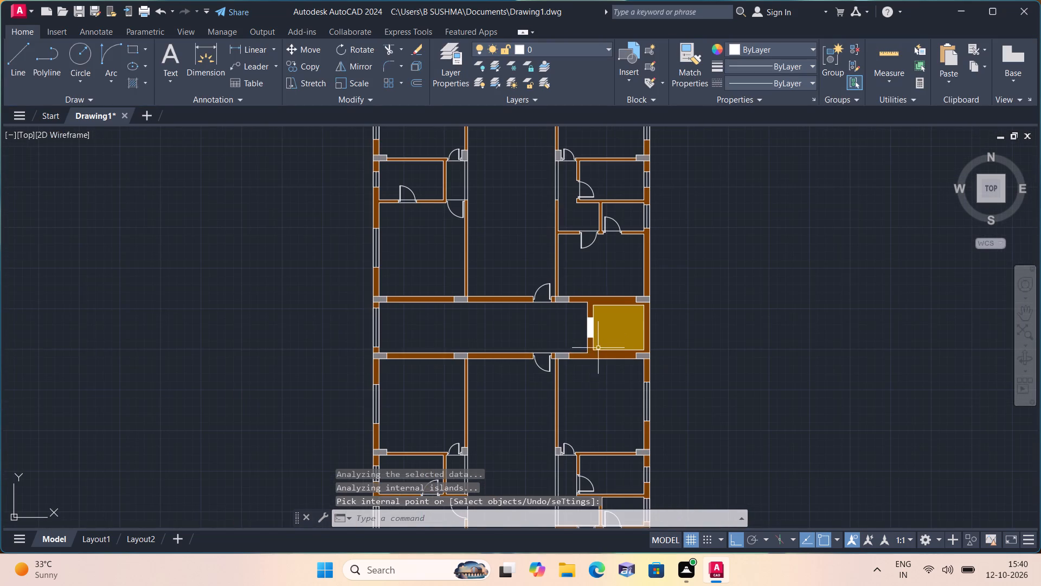
scroll(460, 309, "down", 1)
middle_click_drag(460, 309, 545, 358)
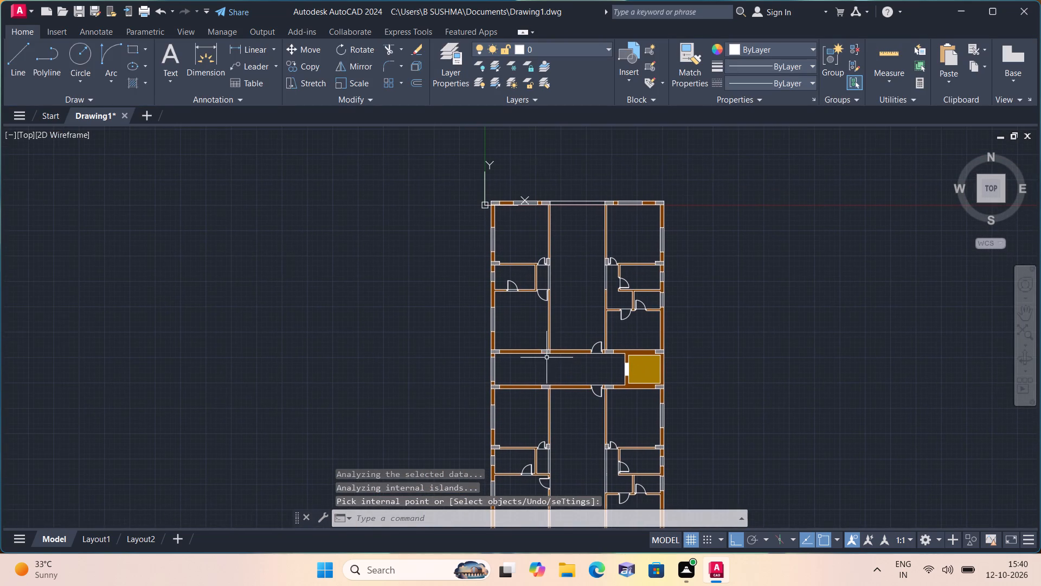
middle_click_drag(525, 356, 531, 323)
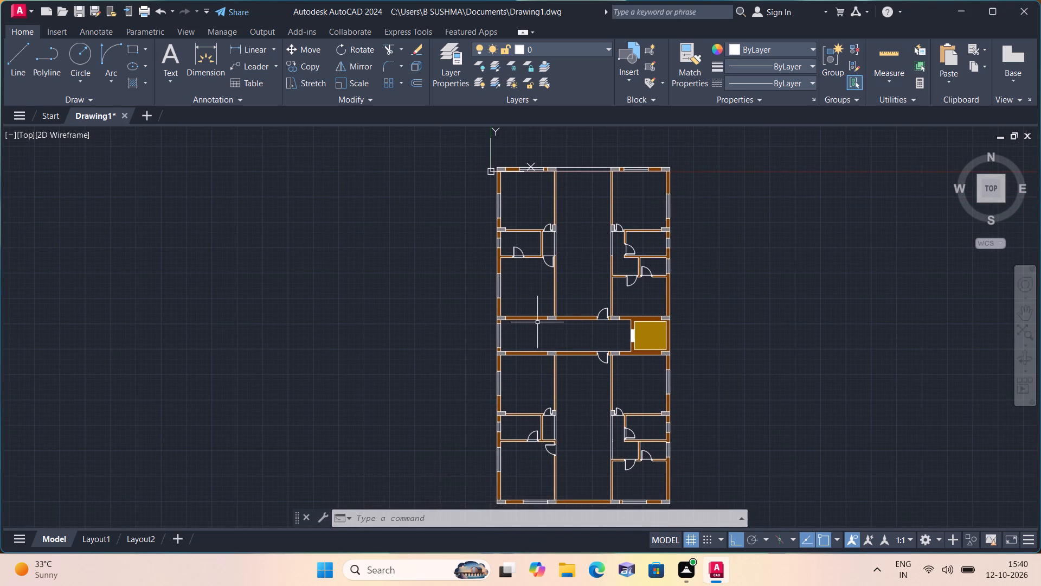
middle_click_drag(536, 323, 524, 371)
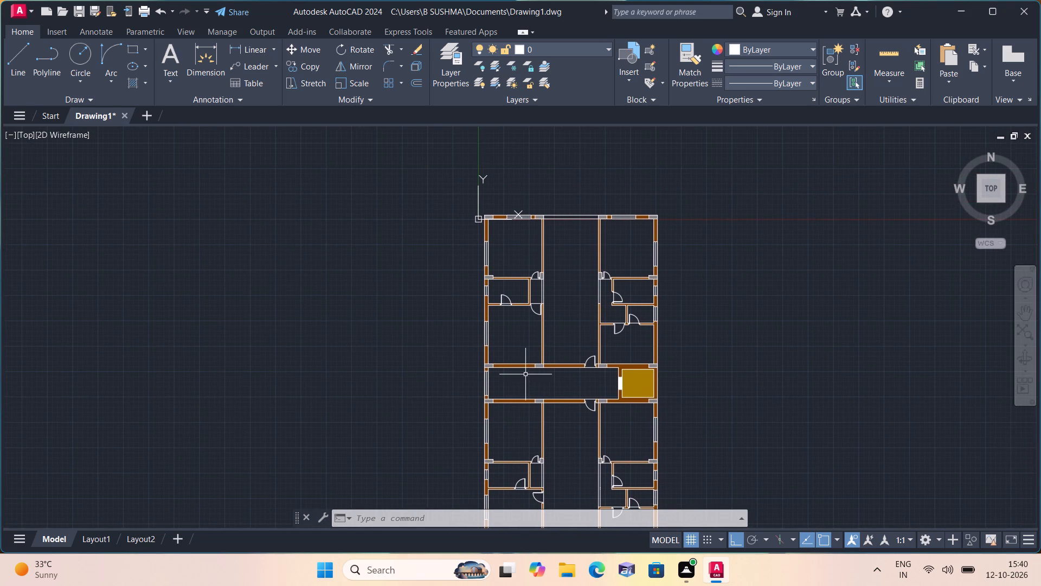
type("offse")
key("space")
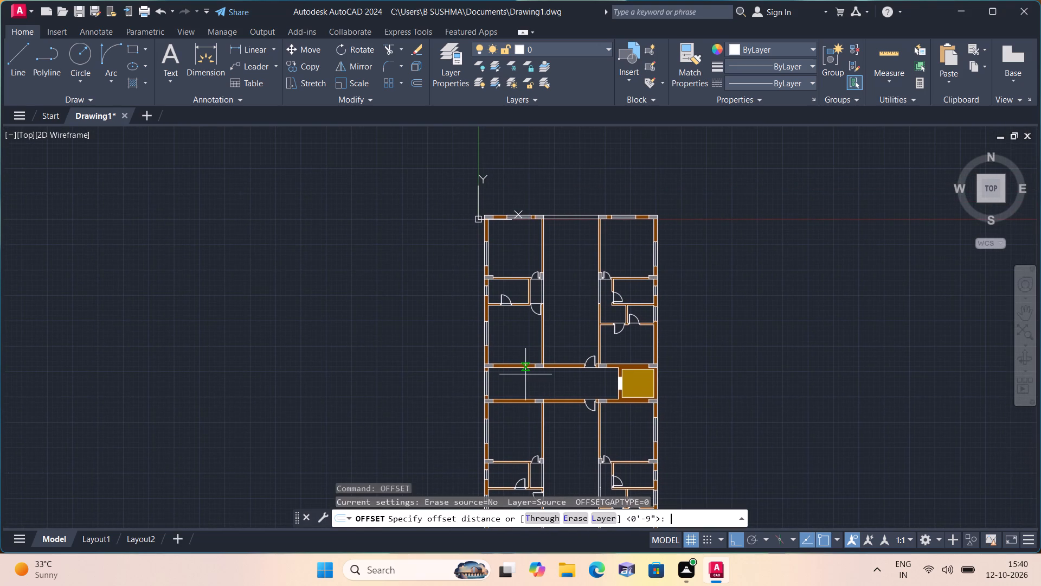
type("5'")
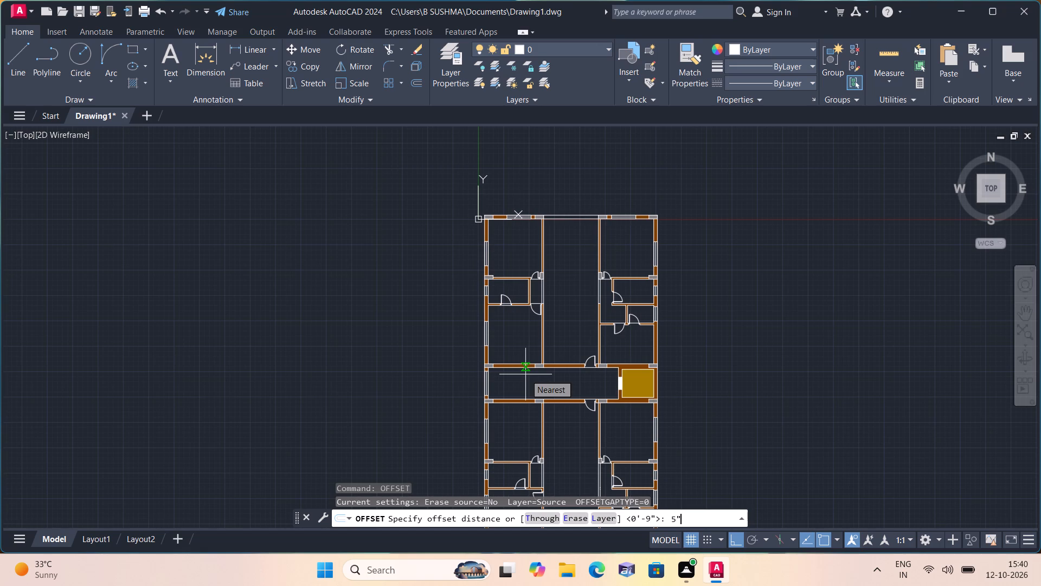
key("BackSpace")
key("BackSpace")
type("5'")
key("space")
scroll(606, 237, "up", 2)
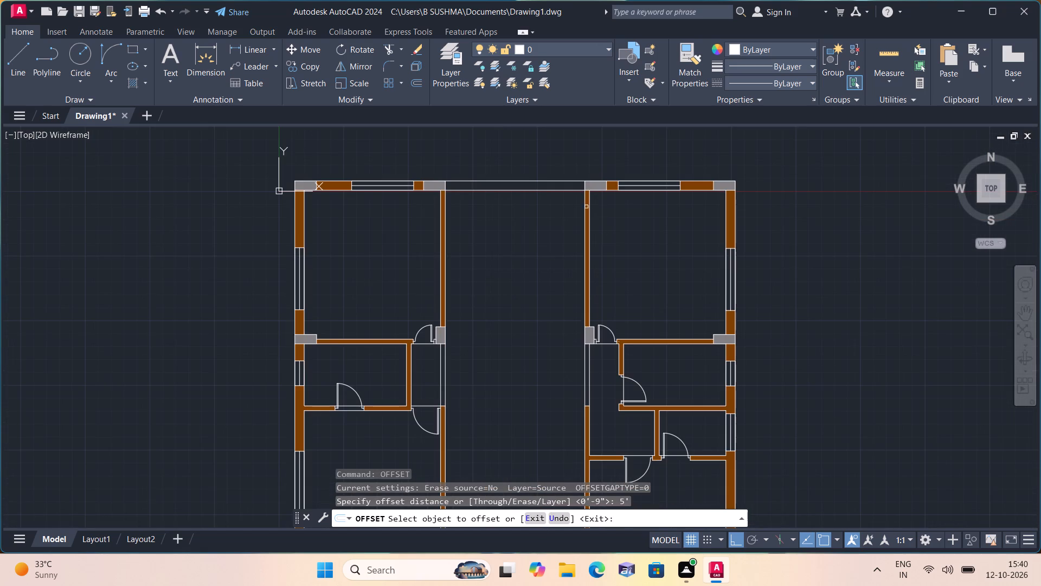
left_click(576, 192)
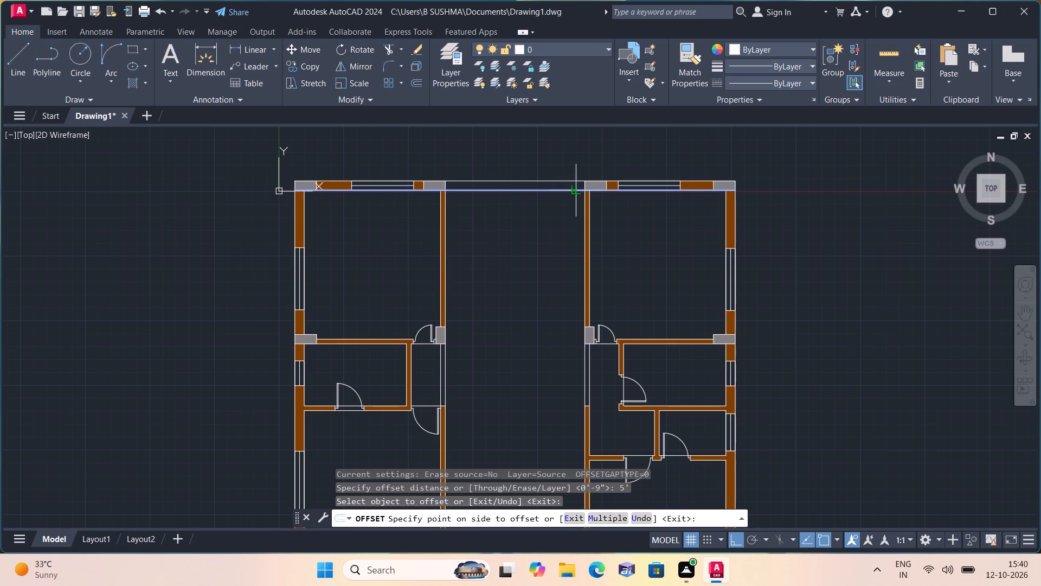
left_click(575, 315)
Offset the bottom outer wall's outer edge 5' up into the plan with the same distance.
scroll(563, 309, "down", 1)
scroll(526, 249, "down", 1)
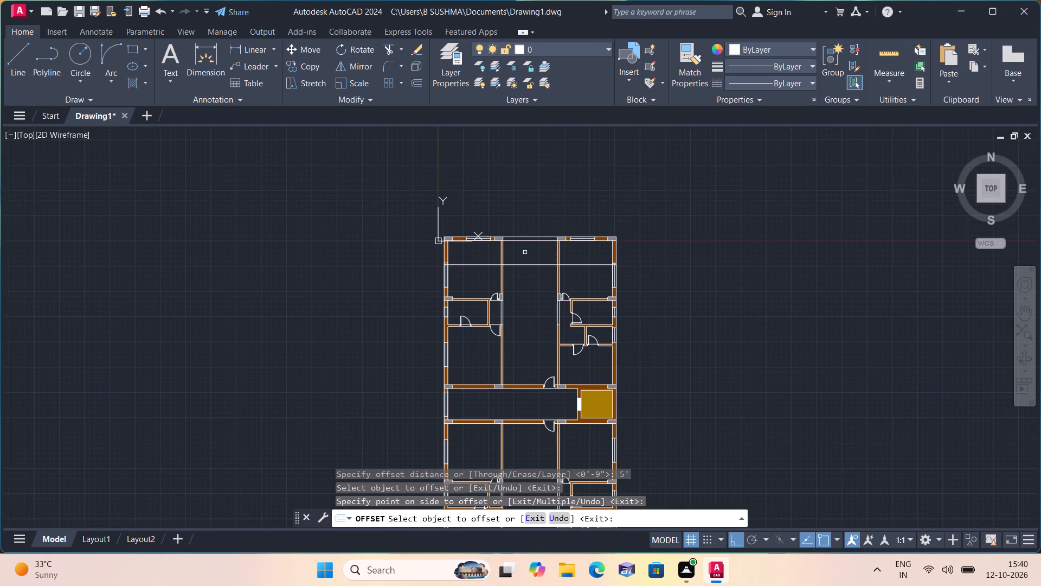
middle_click_drag(522, 363, 509, 245)
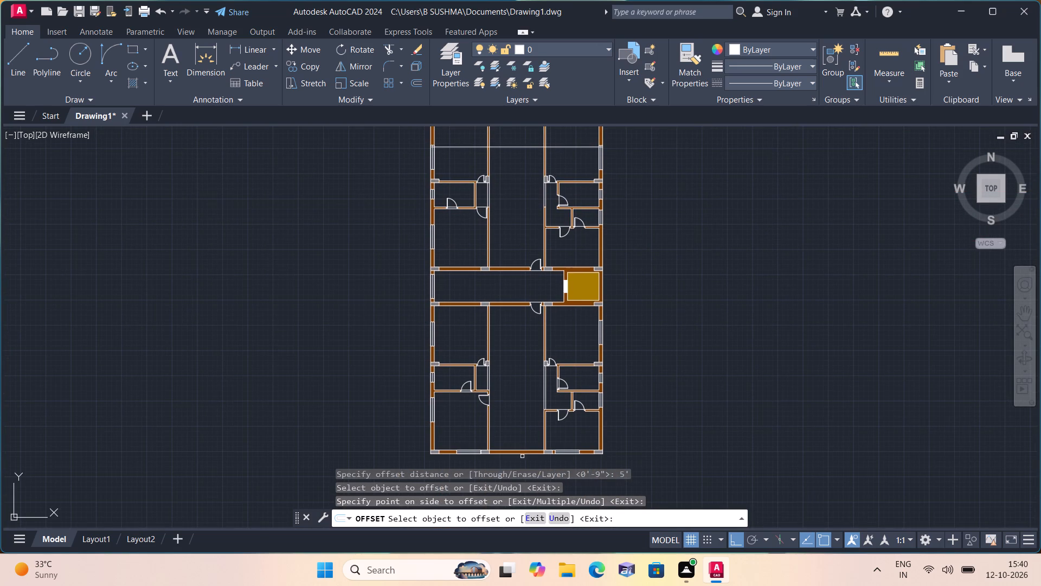
left_click(522, 452)
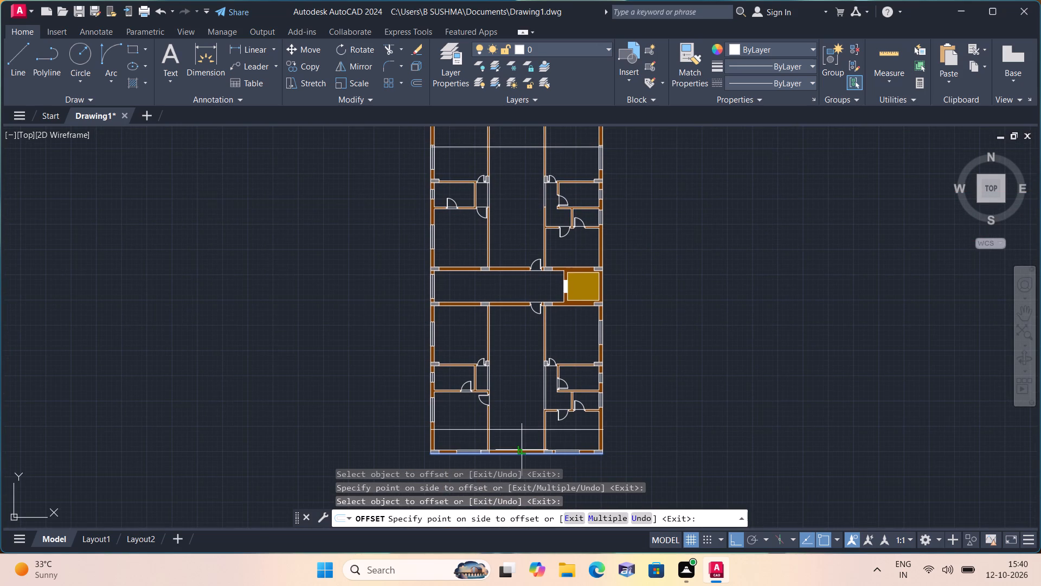
left_click(523, 435)
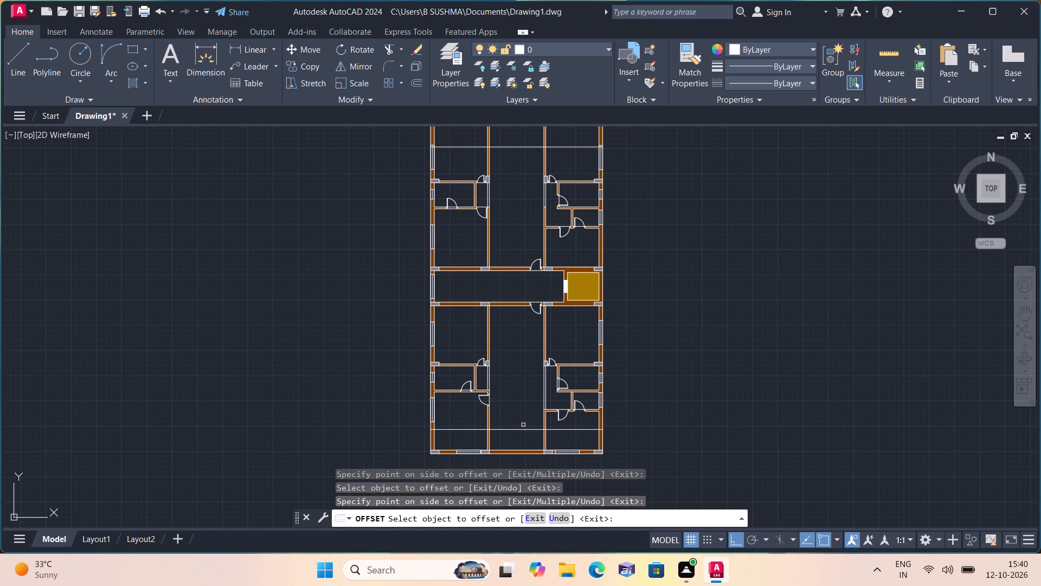
key("space")
Offset the new line near the plan's bottom wall 4.5" upward to form a thin wall.
key("space")
type("4.5\"")
key("space")
scroll(523, 425, "up", 1)
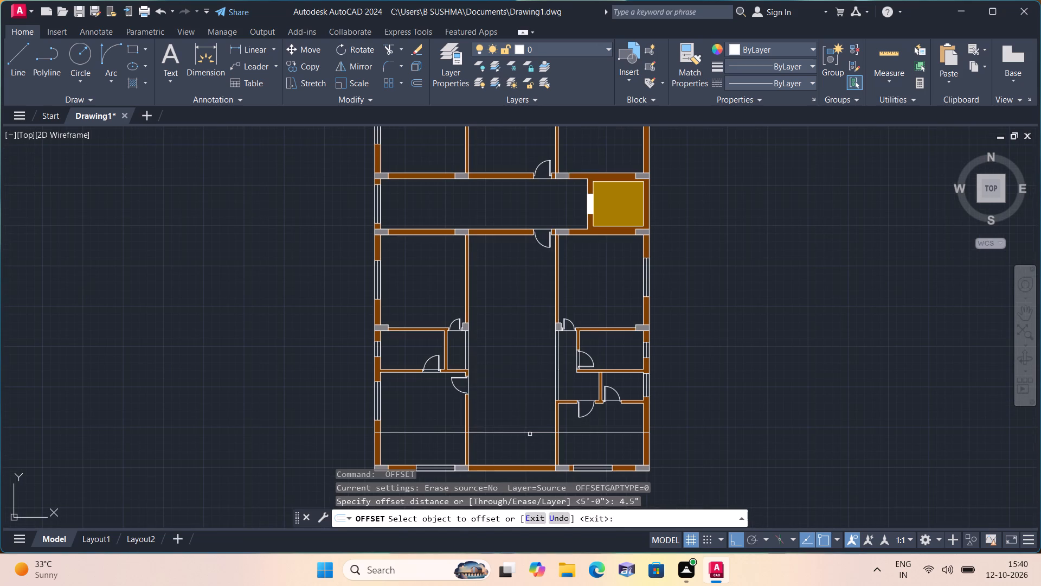
left_click(531, 435)
left_click(533, 432)
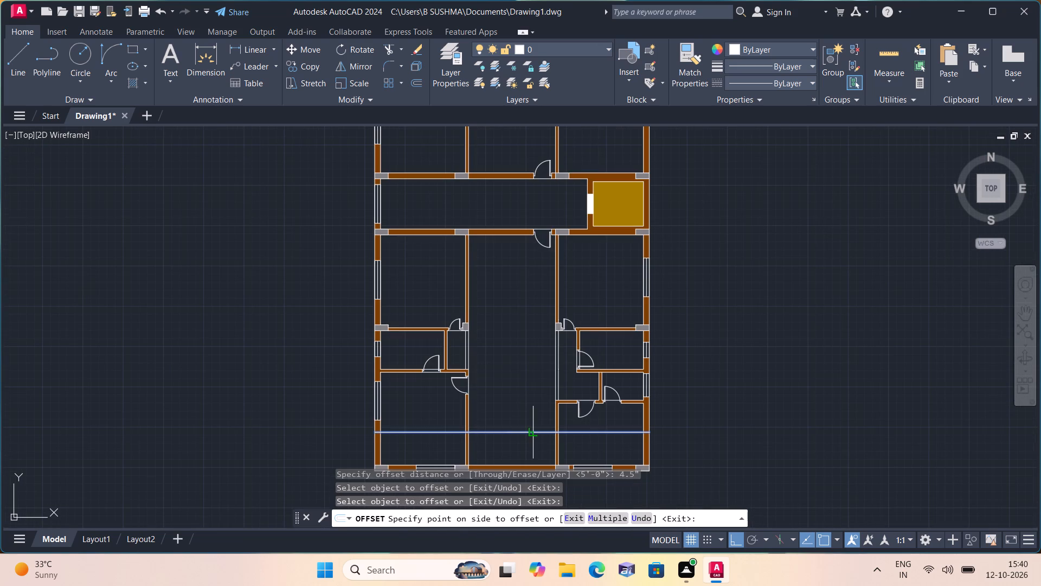
left_click(532, 412)
Offset the new line near the plan's top wall 4.5" downward to form a matching thin wall.
middle_click_drag(527, 299, 548, 345)
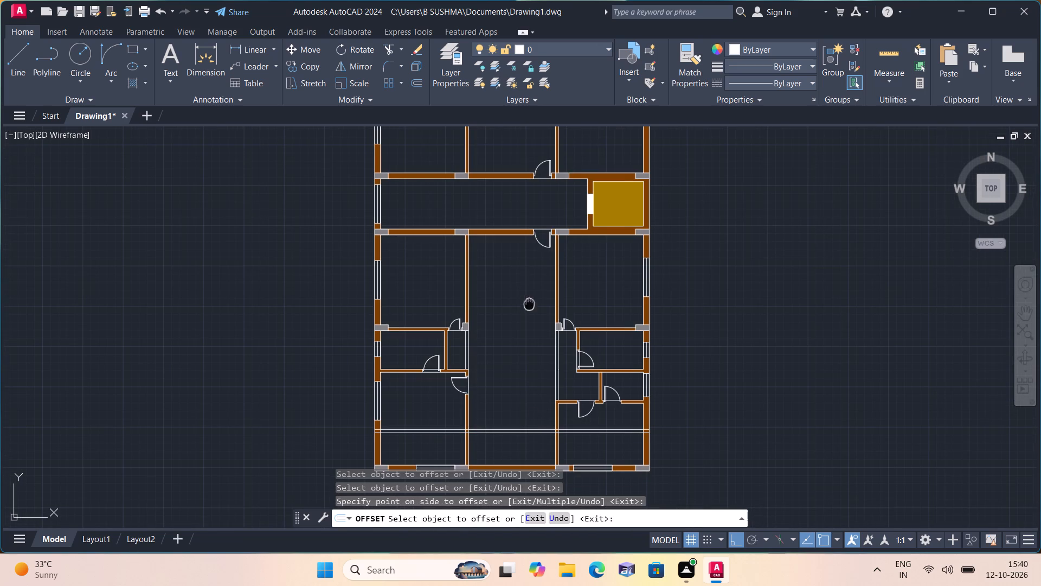
middle_click_drag(548, 345, 569, 400)
scroll(532, 199, "down", 1)
middle_click_drag(555, 231, 585, 320)
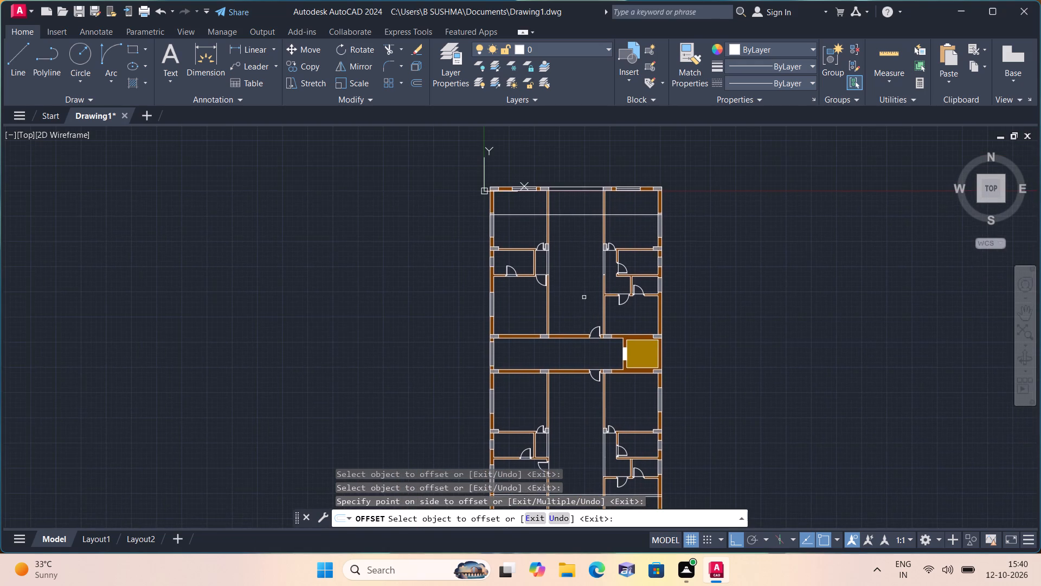
scroll(573, 228, "up", 2)
left_click(574, 192)
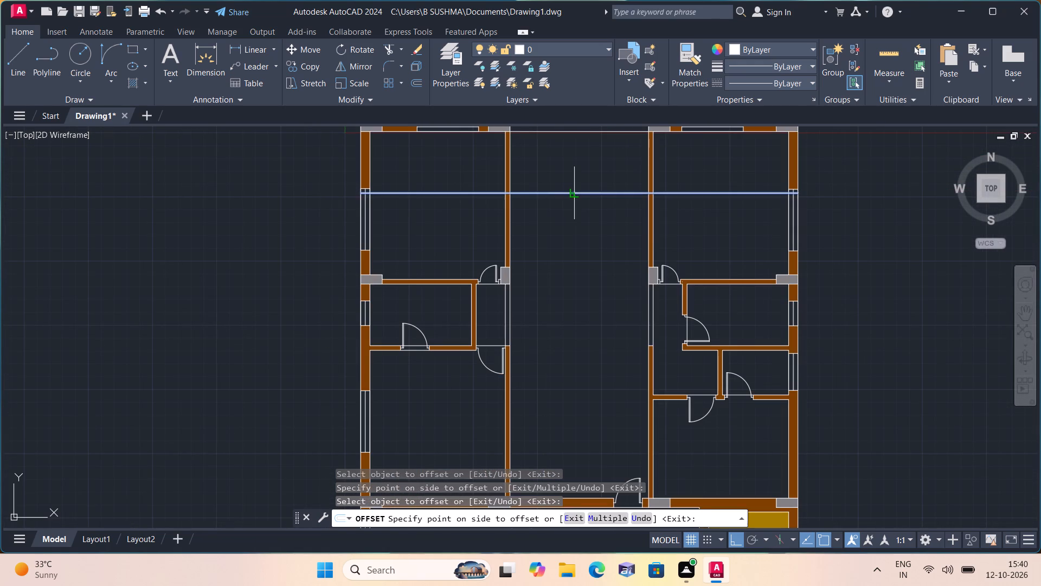
left_click(586, 239)
key("space")
Trim both lines of the upper 4.5" wall where they cross the two long walls of the middle bay.
type("trim")
key("space")
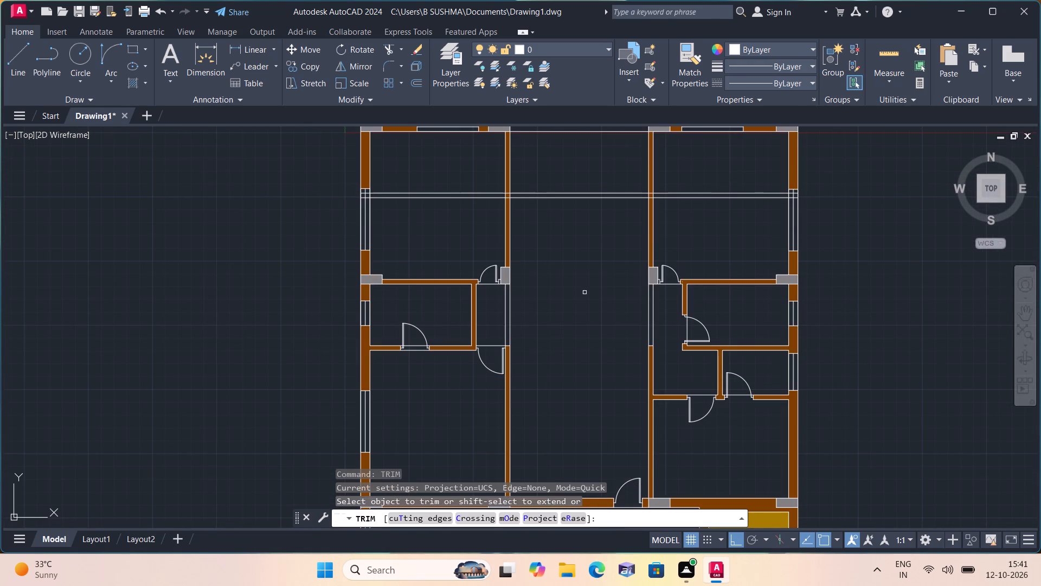
scroll(472, 196, "up", 2)
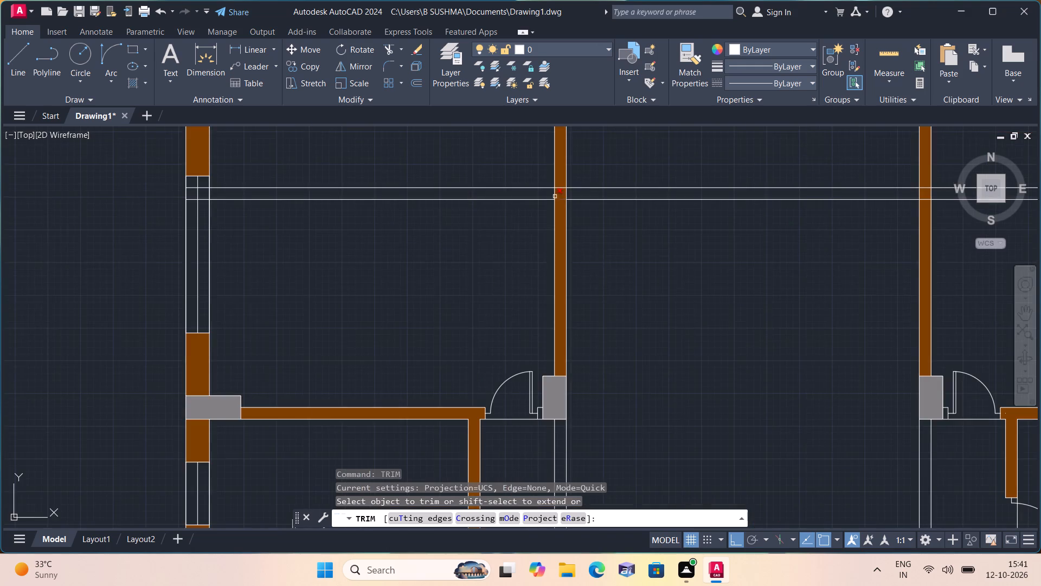
scroll(551, 192, "up", 2)
left_click(564, 180)
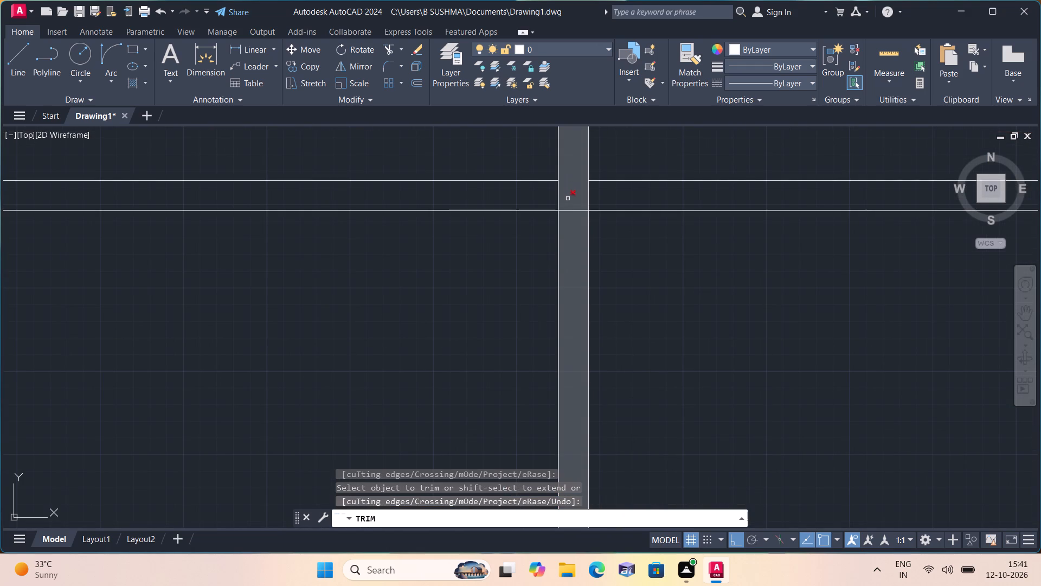
left_click(568, 209)
scroll(571, 218, "down", 2)
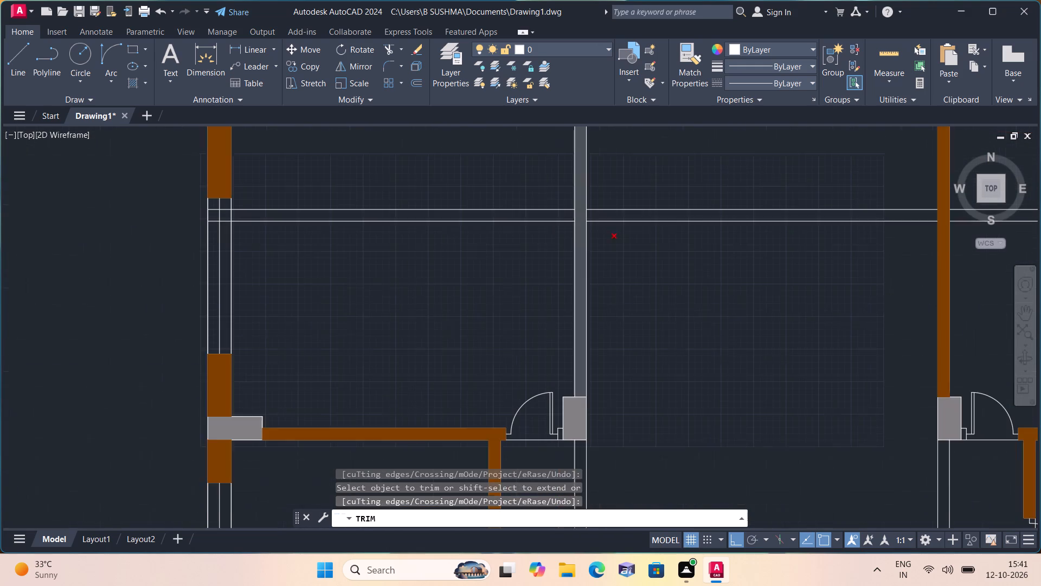
middle_click_drag(708, 278, 618, 270)
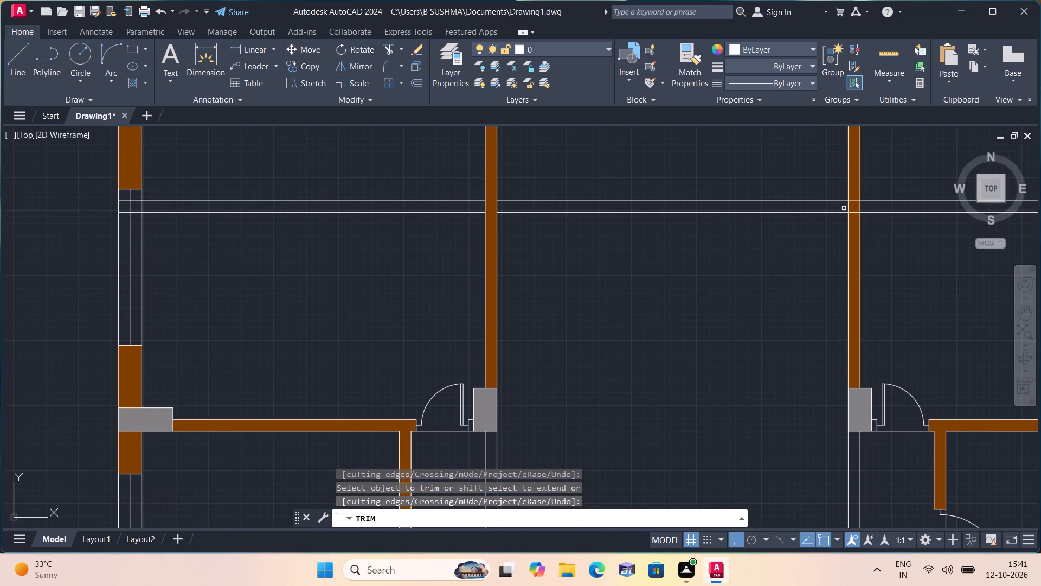
scroll(843, 207, "up", 1)
left_click(857, 198)
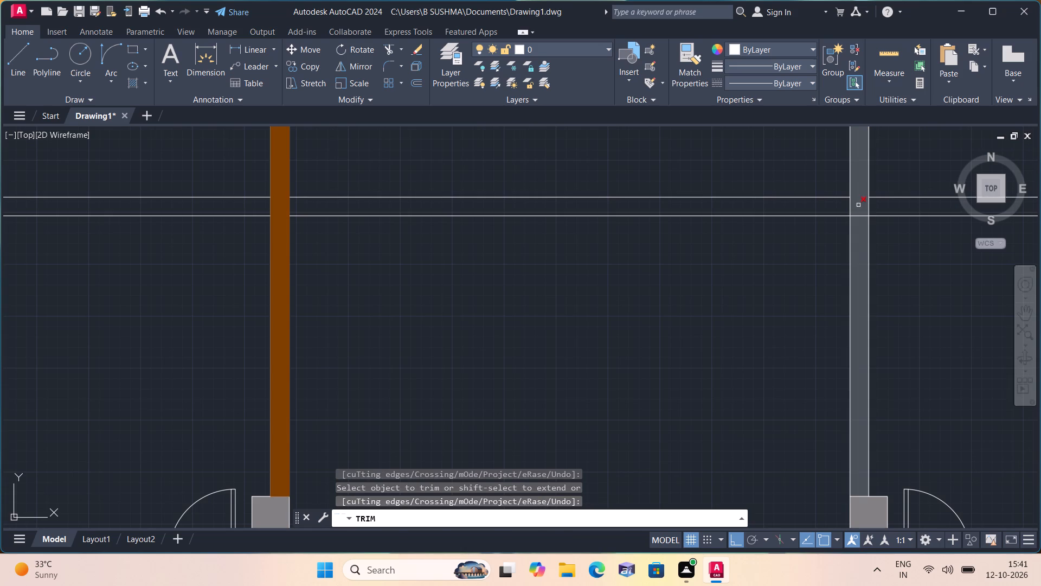
left_click(857, 217)
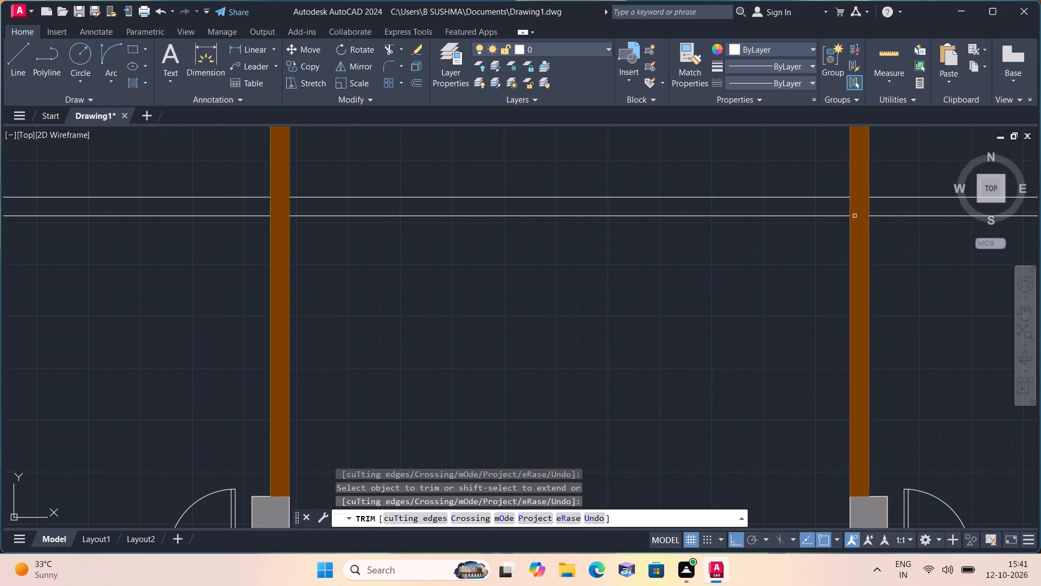
Trim both lines of the lower 4.5" wall where they cross the middle bay's left long wall.
scroll(848, 259, "down", 2)
middle_click_drag(749, 343, 730, 247)
scroll(722, 208, "down", 2)
middle_click_drag(728, 342, 727, 341)
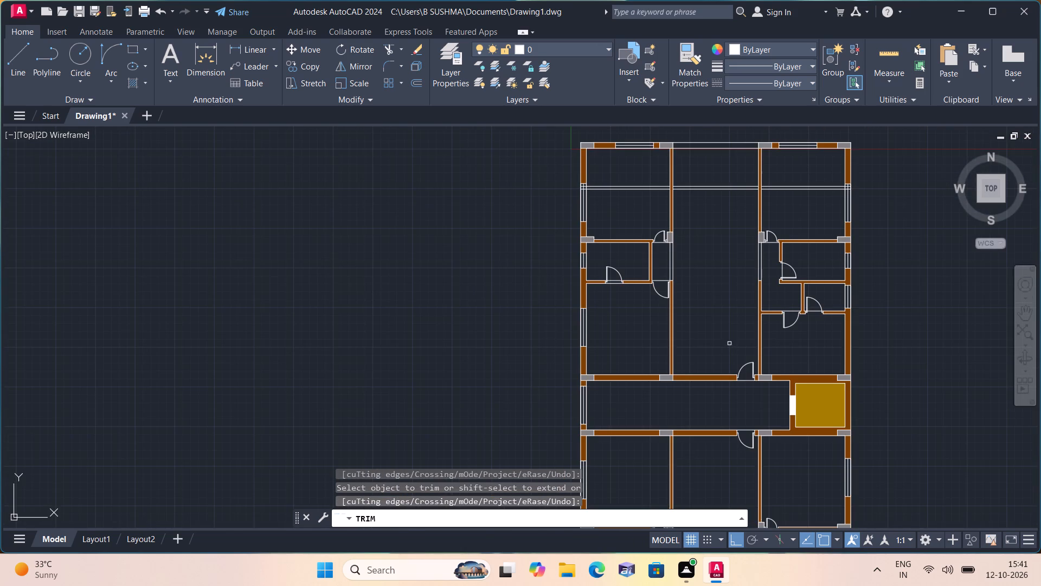
middle_click_drag(727, 341, 695, 258)
middle_click_drag(690, 412, 673, 253)
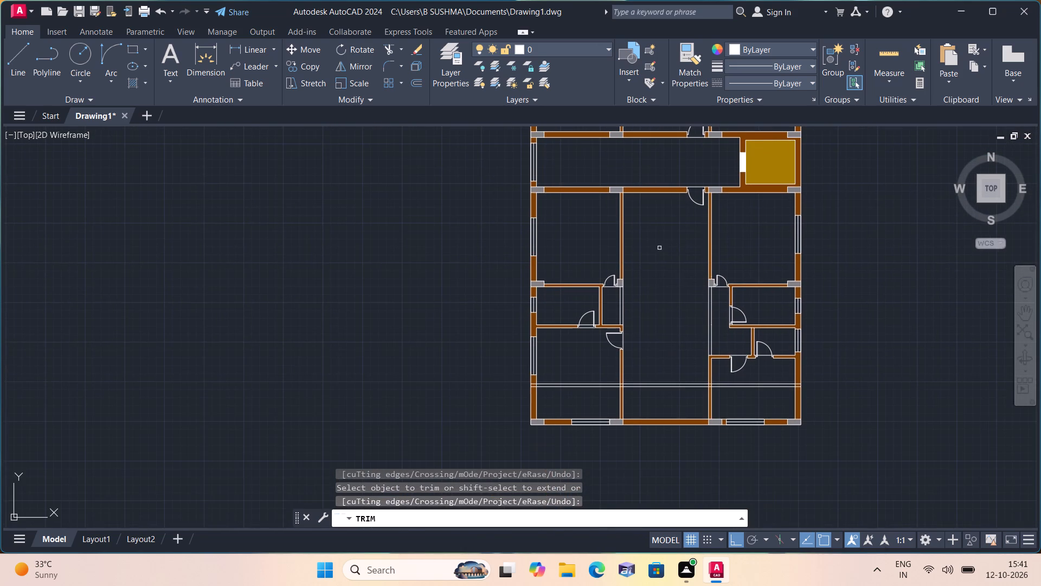
scroll(597, 382, "up", 2)
scroll(676, 407, "up", 2)
scroll(629, 374, "up", 1)
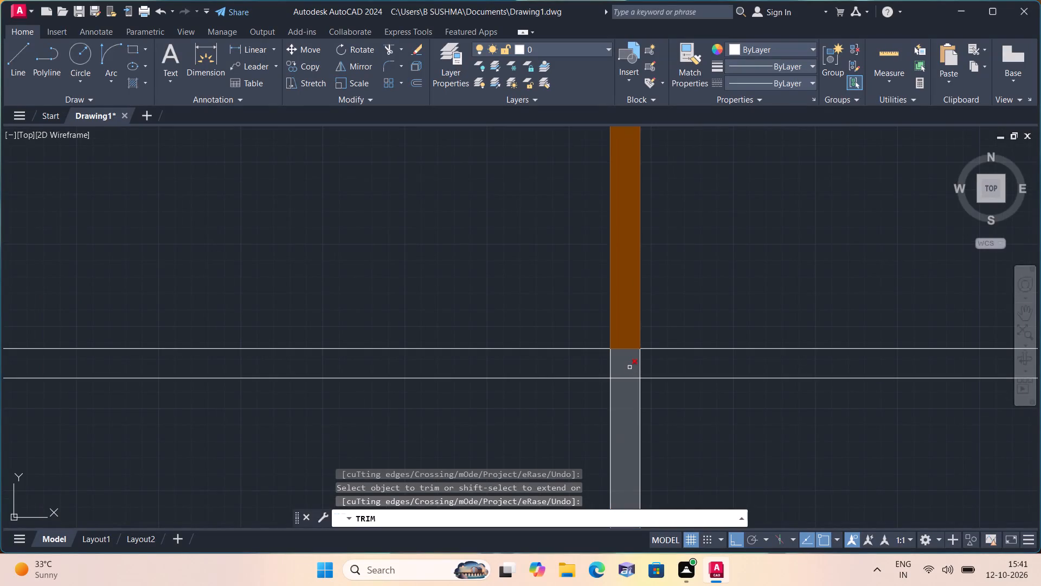
left_click(629, 349)
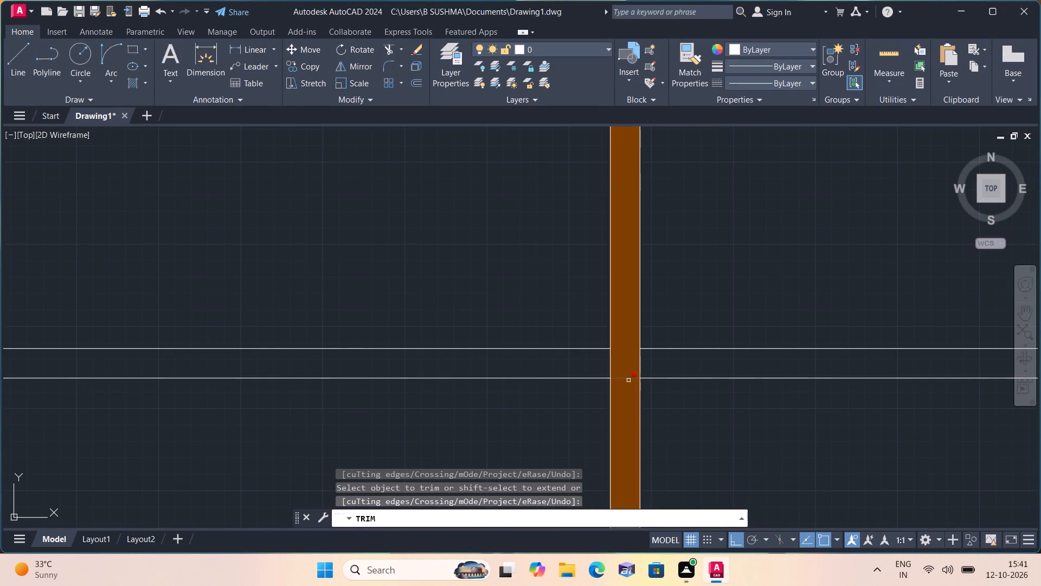
left_click(628, 380)
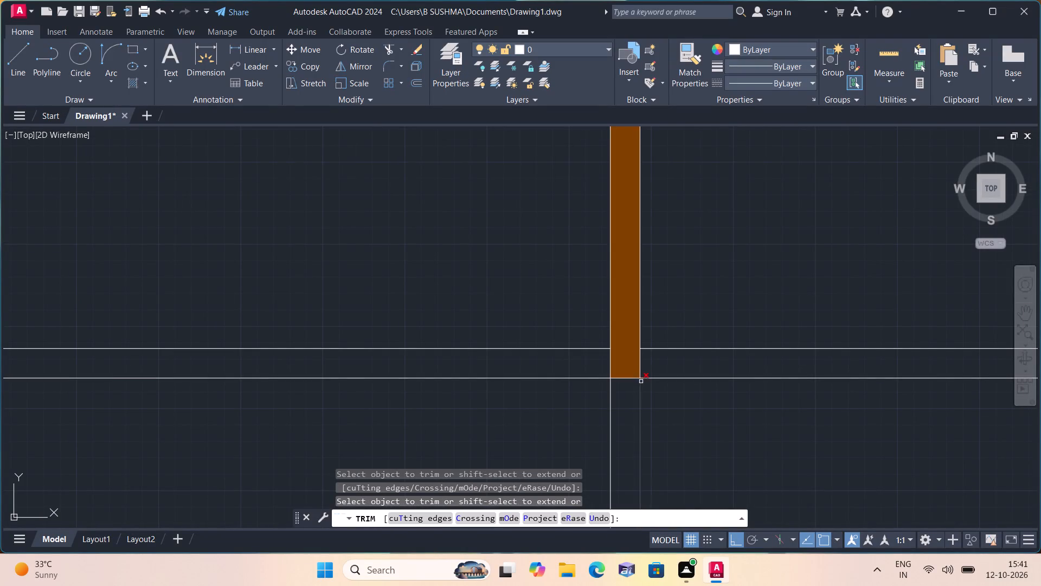
scroll(727, 406, "down", 1)
middle_click_drag(746, 422, 721, 370)
key("ctrl+z")
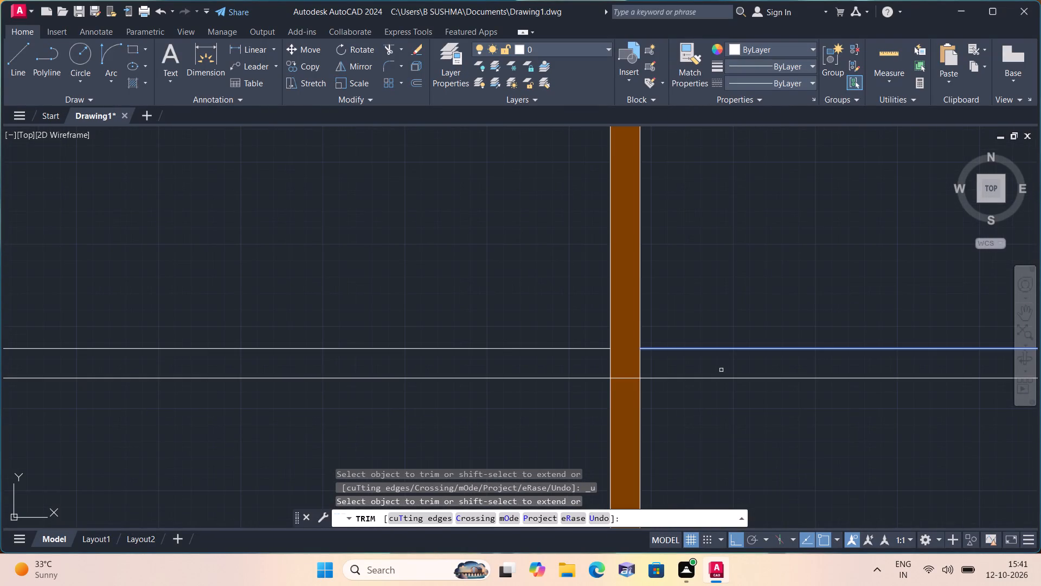
left_click(634, 379)
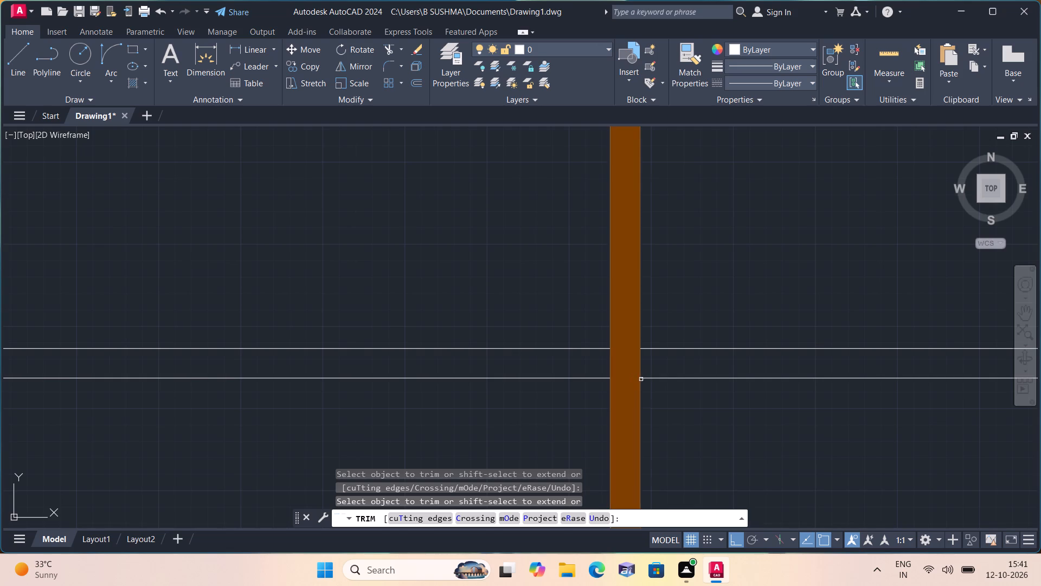
Trim both lines of the lower 4.5" wall where they cross the middle bay's right long wall.
scroll(771, 435, "down", 1)
middle_click_drag(767, 435, 627, 349)
scroll(641, 374, "down", 2)
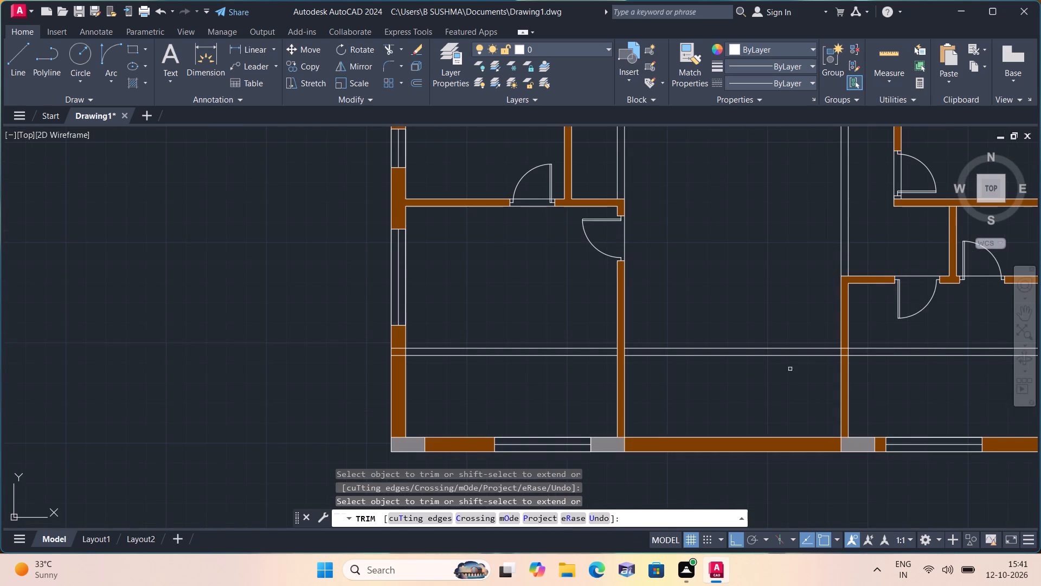
scroll(844, 346, "up", 2)
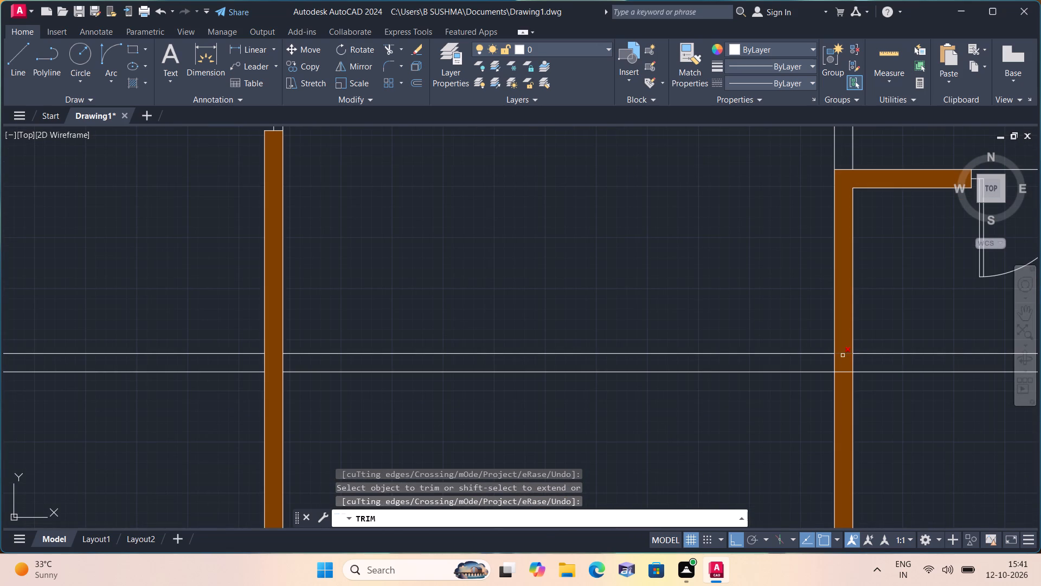
left_click(843, 355)
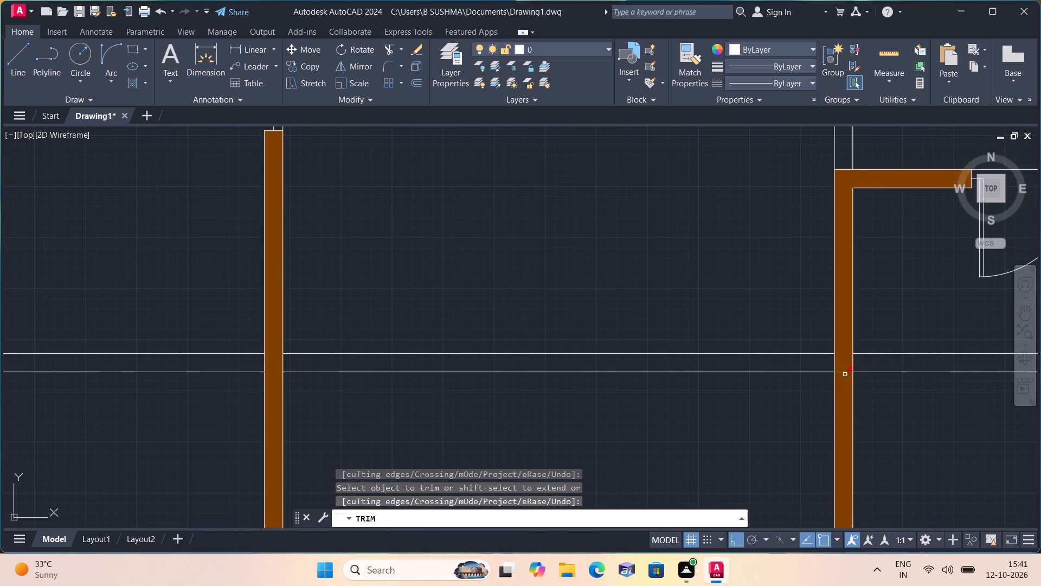
left_click(844, 372)
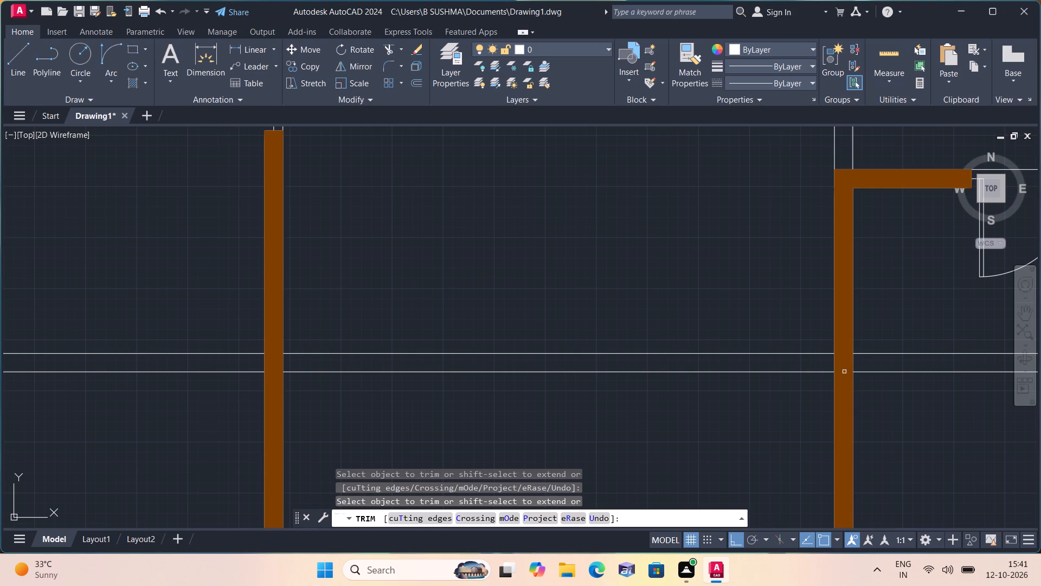
key("Escape")
Delete the leftover segments of the upper and lower 4.5" wall lines in the side rooms, keeping only the middle bay portions.
left_click_drag(918, 403, 907, 390)
left_click(869, 313)
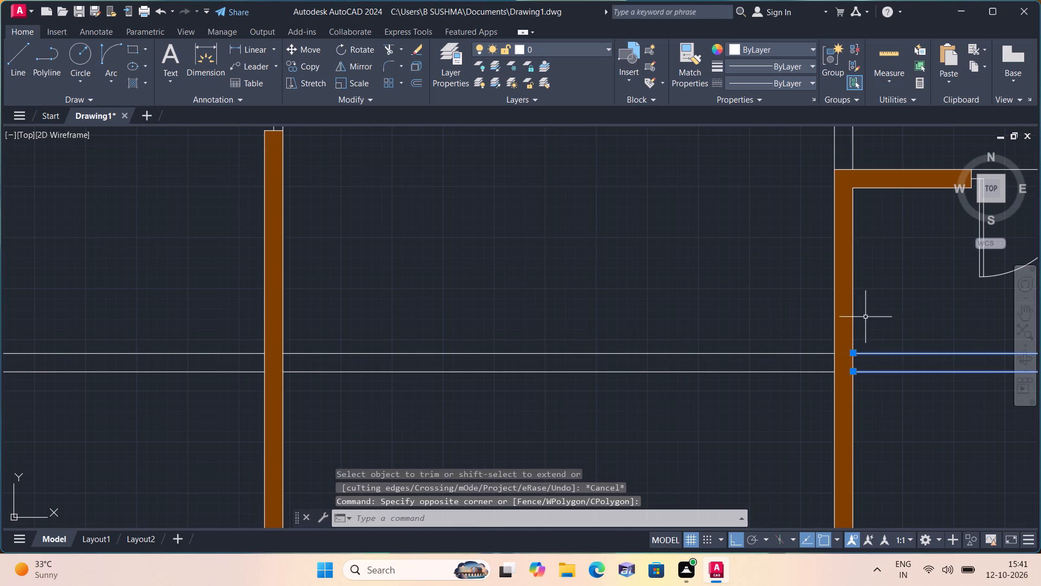
left_click_drag(230, 402, 230, 396)
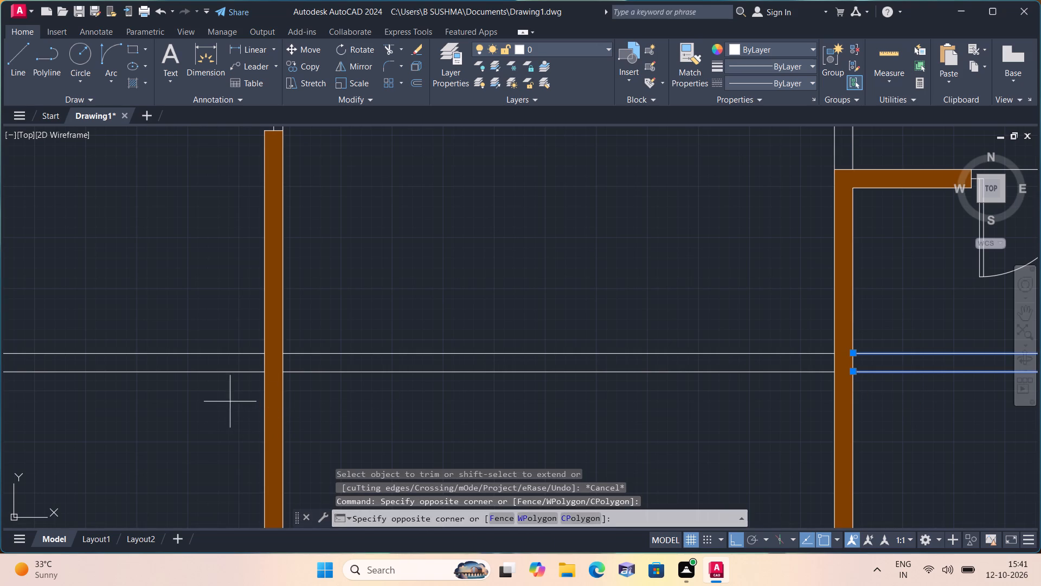
left_click(219, 329)
scroll(219, 329, "down", 2)
middle_click_drag(274, 301, 468, 530)
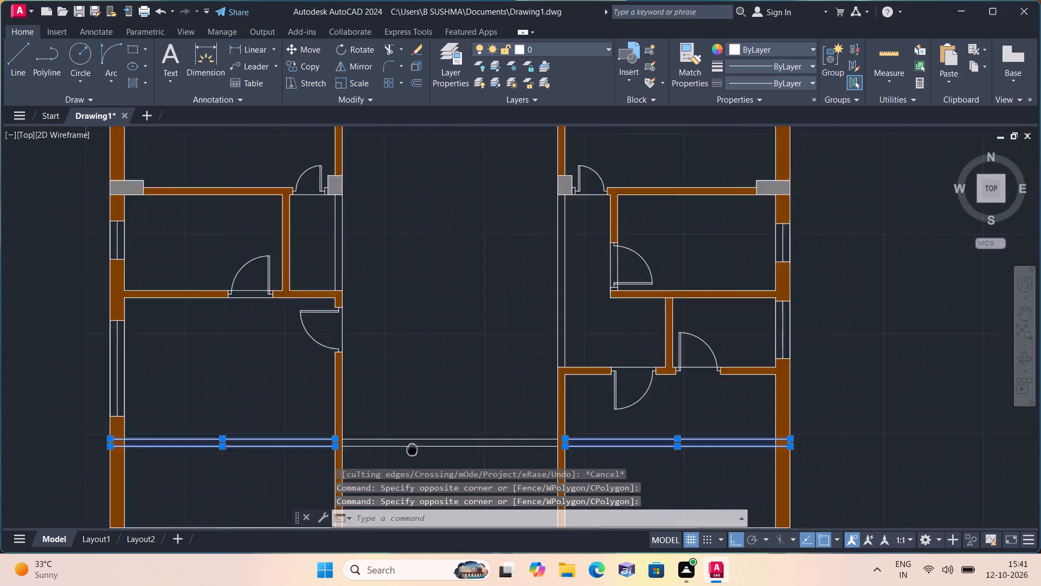
middle_click_drag(468, 530, 484, 550)
scroll(485, 519, "down", 4)
middle_click_drag(470, 316, 509, 487)
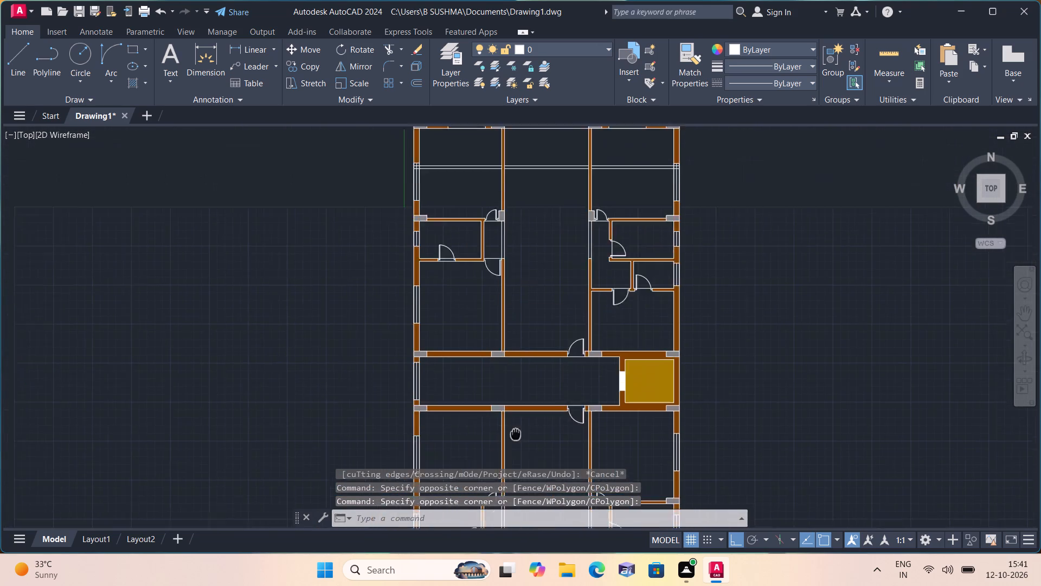
middle_click_drag(509, 487, 512, 512)
scroll(476, 278, "up", 2)
left_click_drag(476, 278, 461, 233)
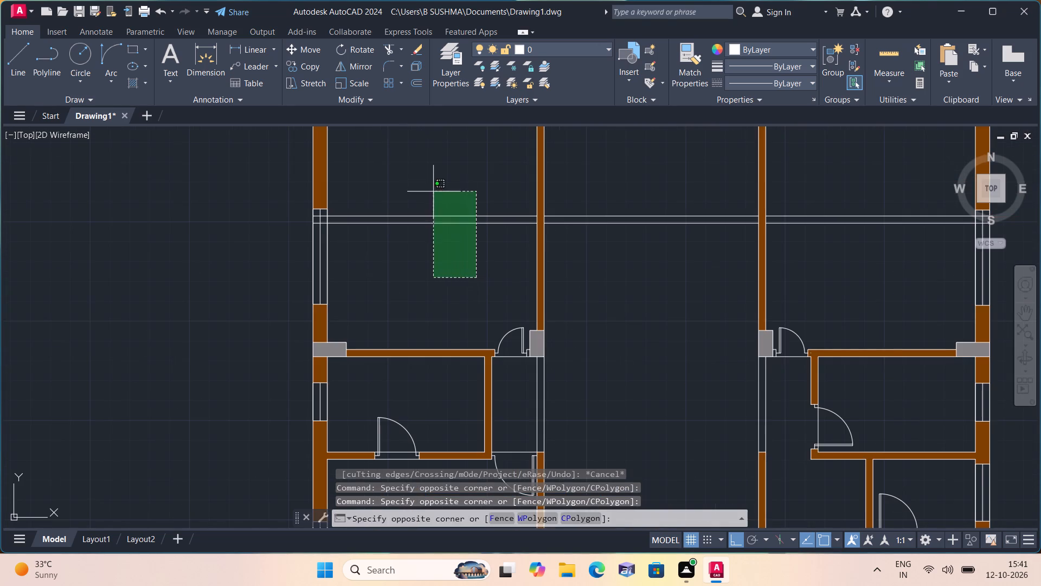
left_click(432, 189)
left_click_drag(837, 260, 822, 230)
left_click(779, 154)
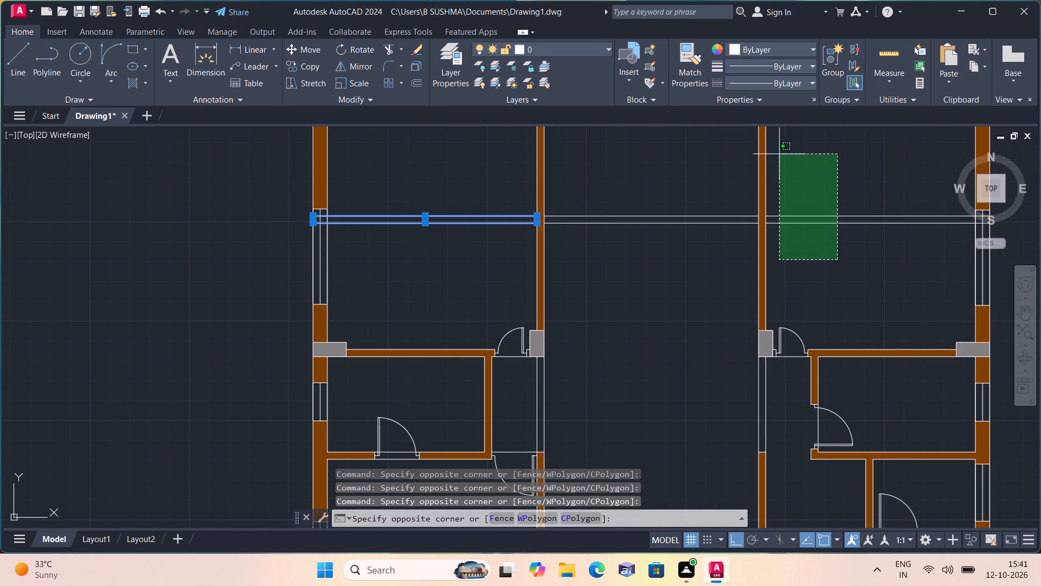
key("Delete")
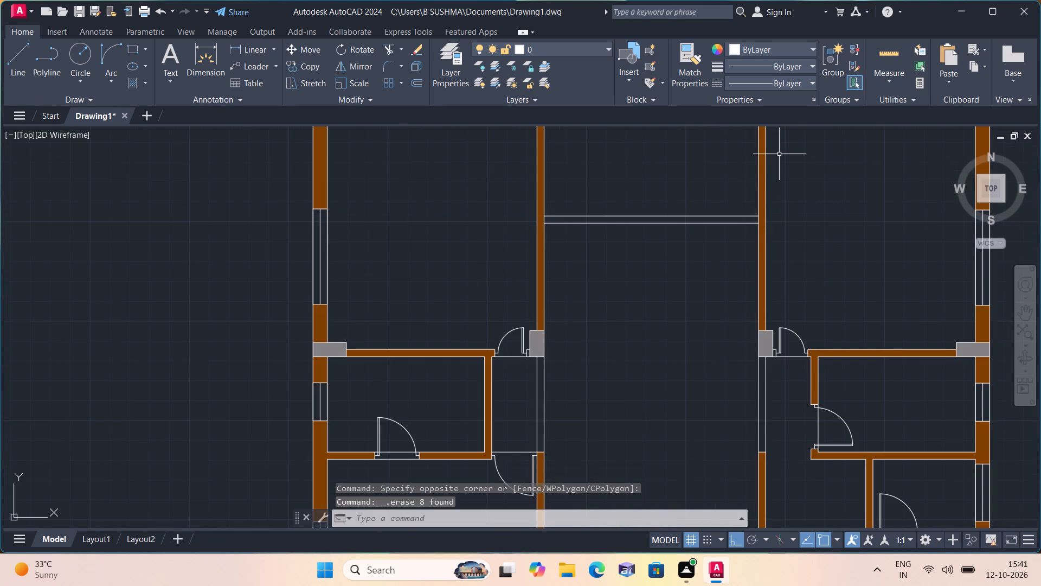
Draw a line across the upper 4.5" wall's thickness, 3' from the left long wall, and erase the 3' guide line.
type("l")
key("space")
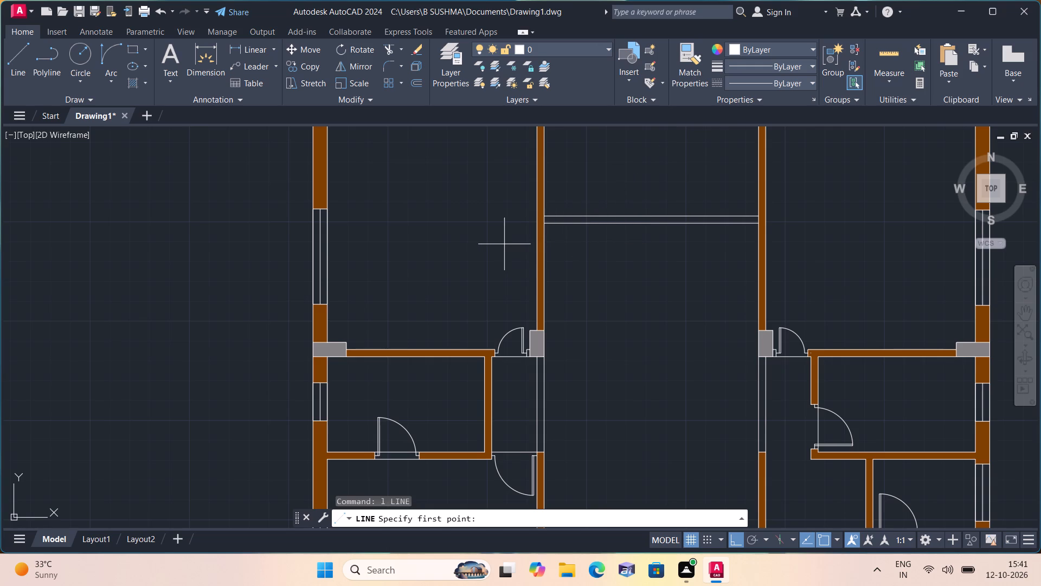
scroll(531, 228, "up", 1)
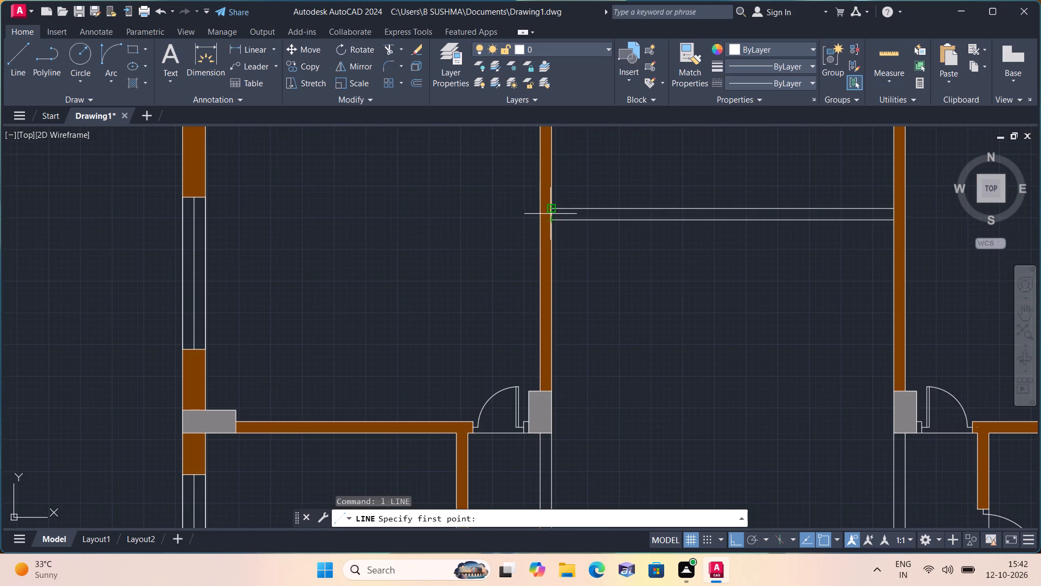
left_click(550, 213)
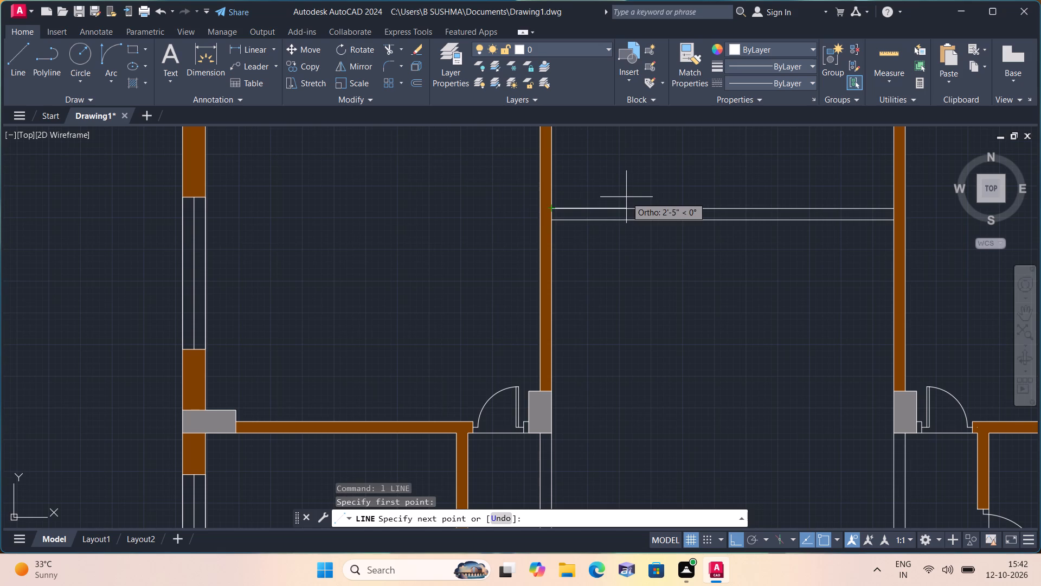
type("3'")
key("space")
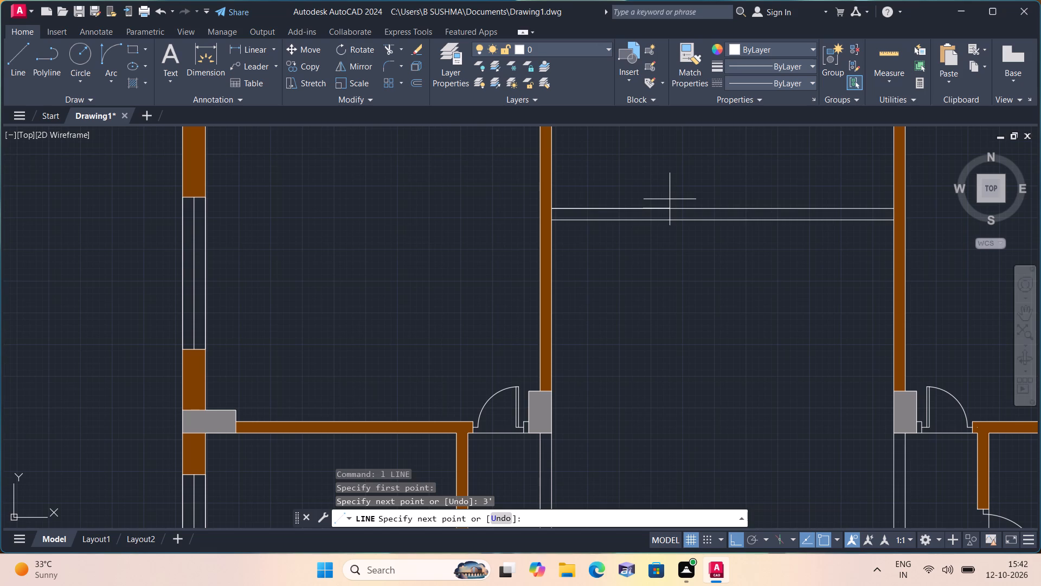
left_click(646, 222)
key("space")
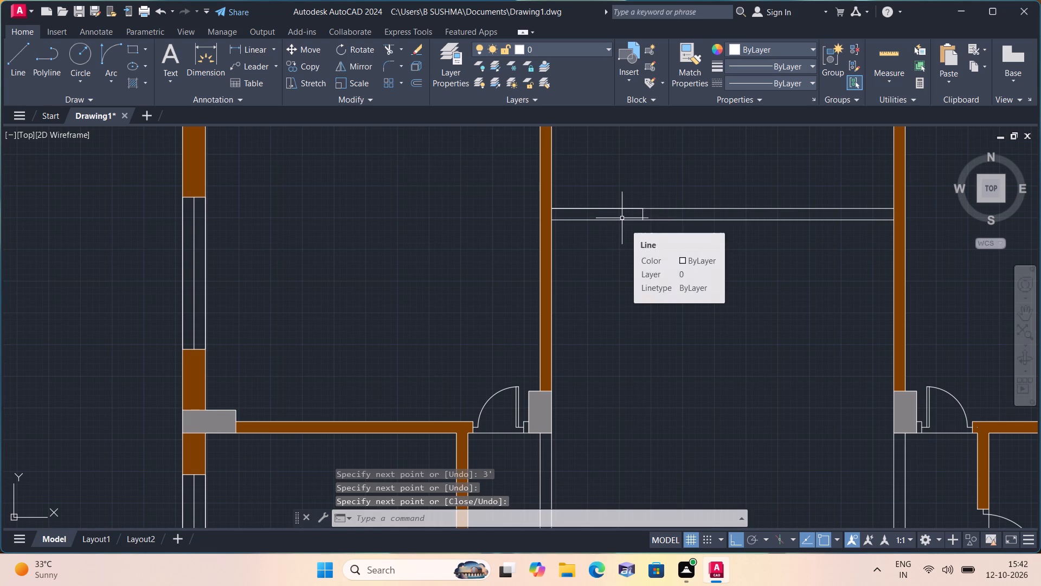
left_click(608, 206)
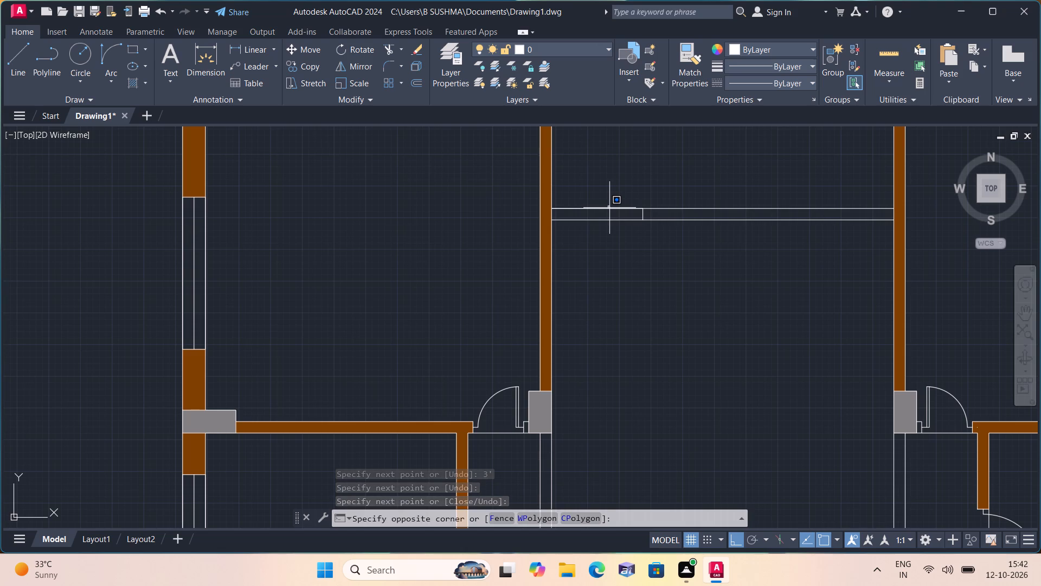
double_click(609, 208)
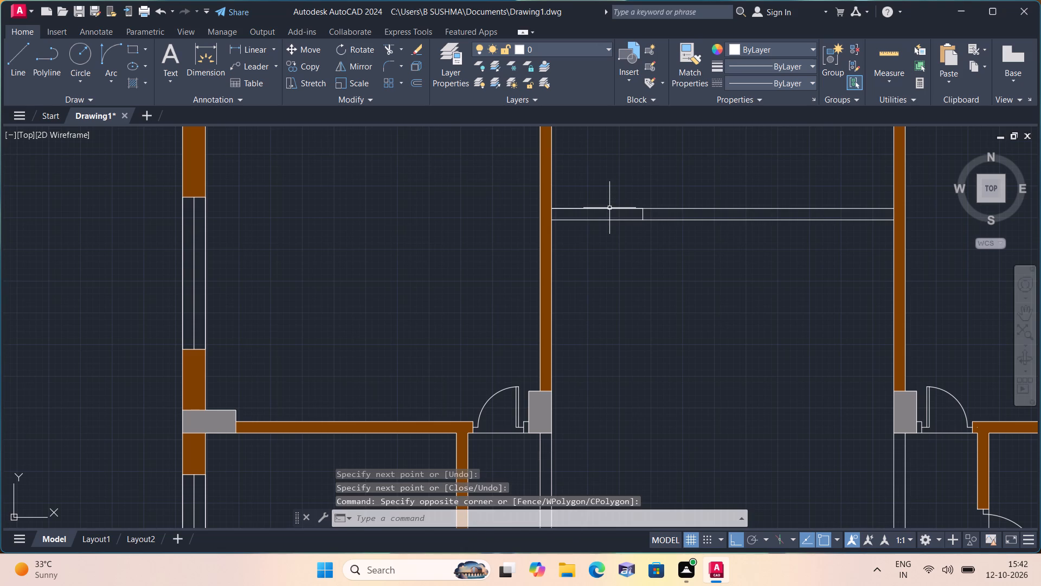
left_click(609, 208)
key("Delete")
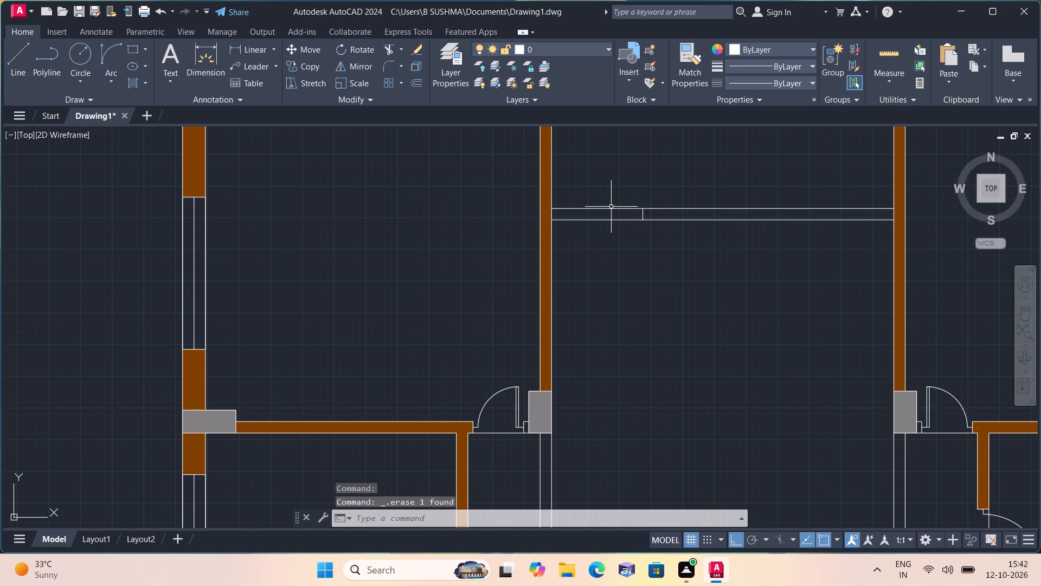
Draw a matching line across the upper 4.5" wall's thickness, 3' from the right long wall, and erase the 3' guide line.
key("l")
key("space")
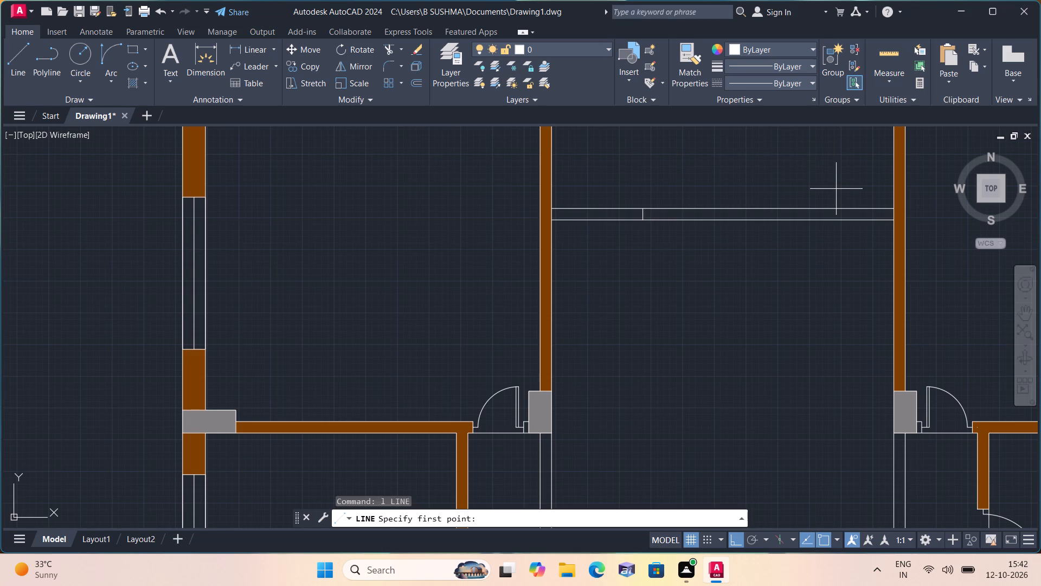
left_click(892, 210)
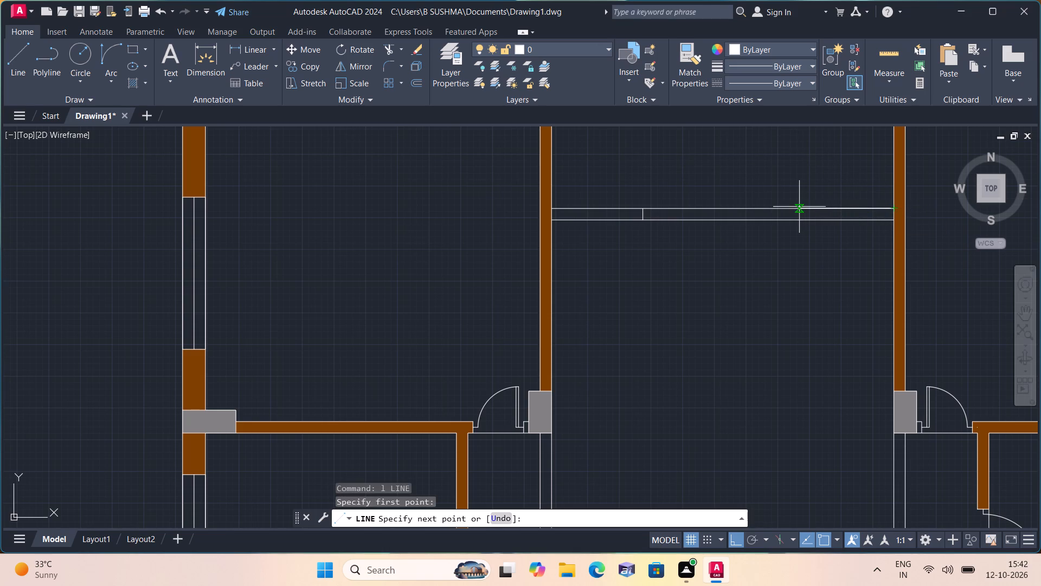
type("3'")
key("space")
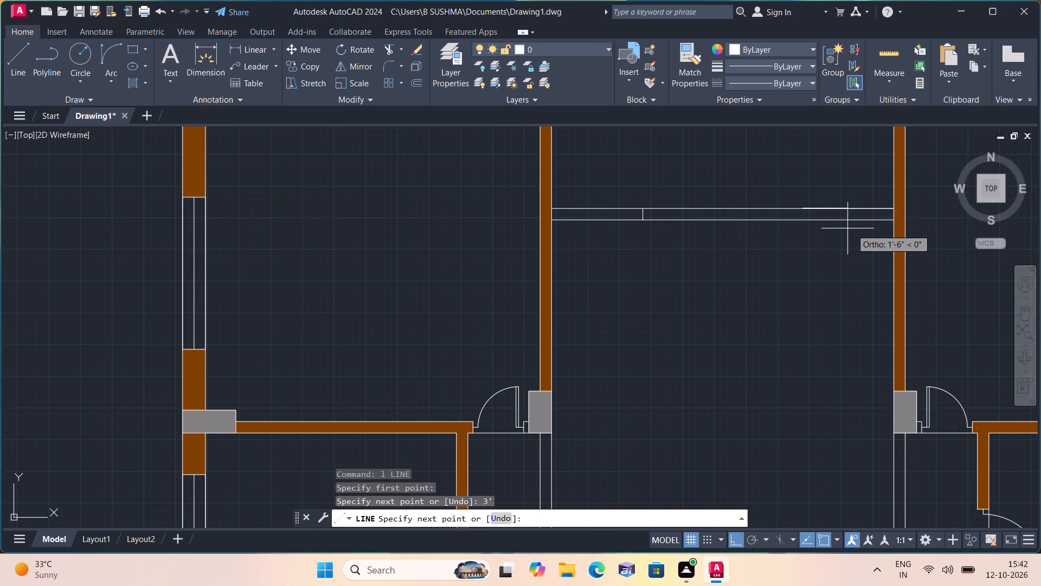
left_click(803, 222)
key("space")
scroll(818, 215, "up", 1)
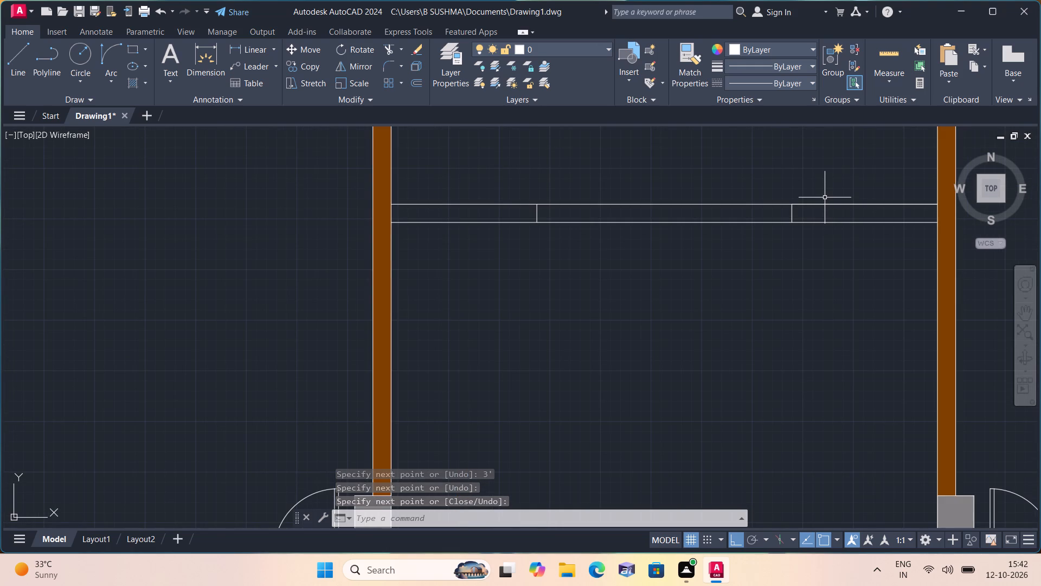
left_click(829, 205)
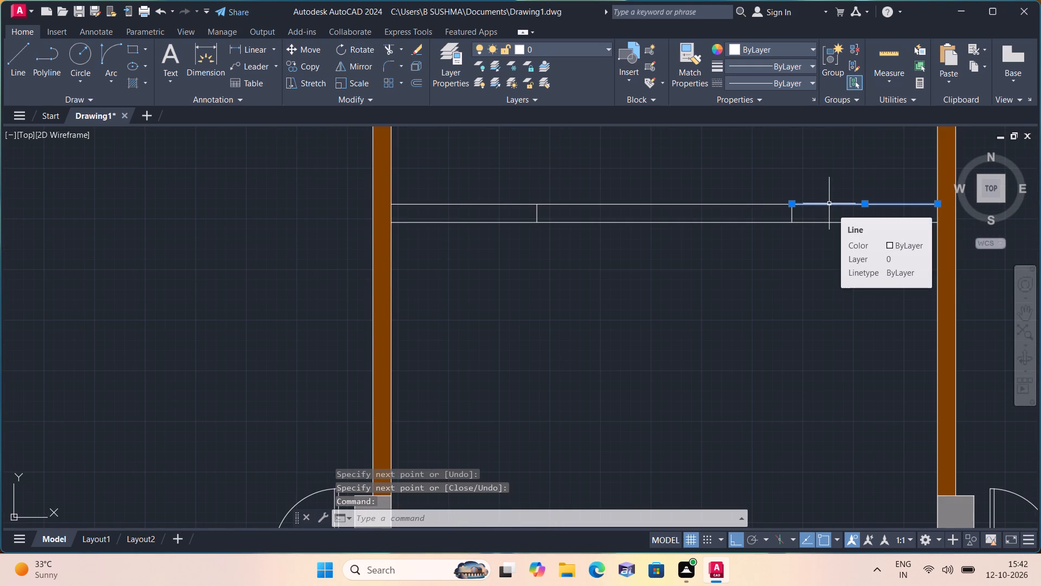
key("Delete")
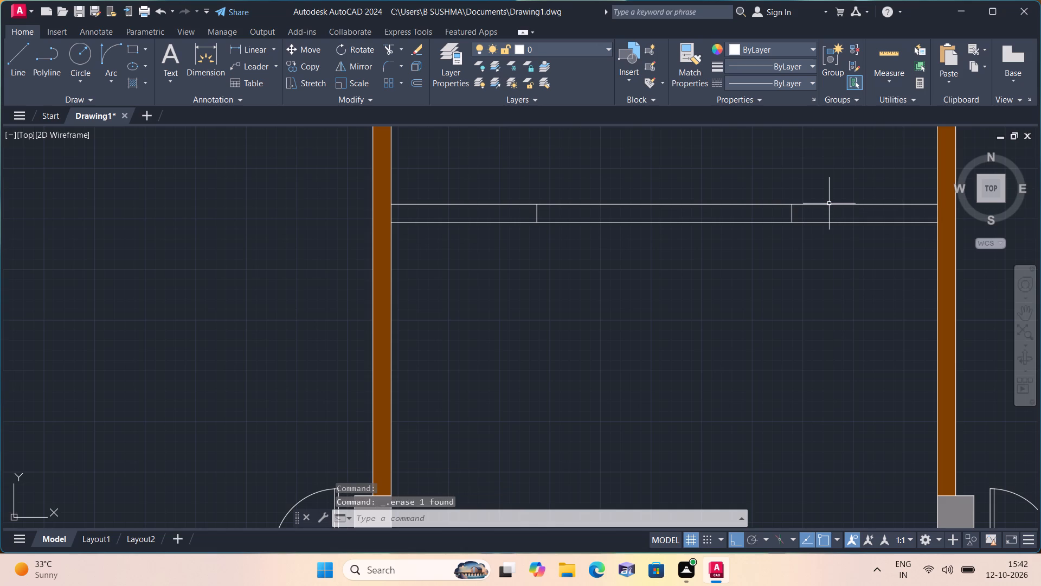
scroll(827, 205, "down", 1)
Draw a line across the lower 4.5" wall's thickness, 3' from the right long wall, and erase the 3' guide line.
scroll(782, 289, "down", 1)
middle_click_drag(779, 287, 734, 150)
scroll(734, 150, "down", 1)
scroll(747, 225, "down", 1)
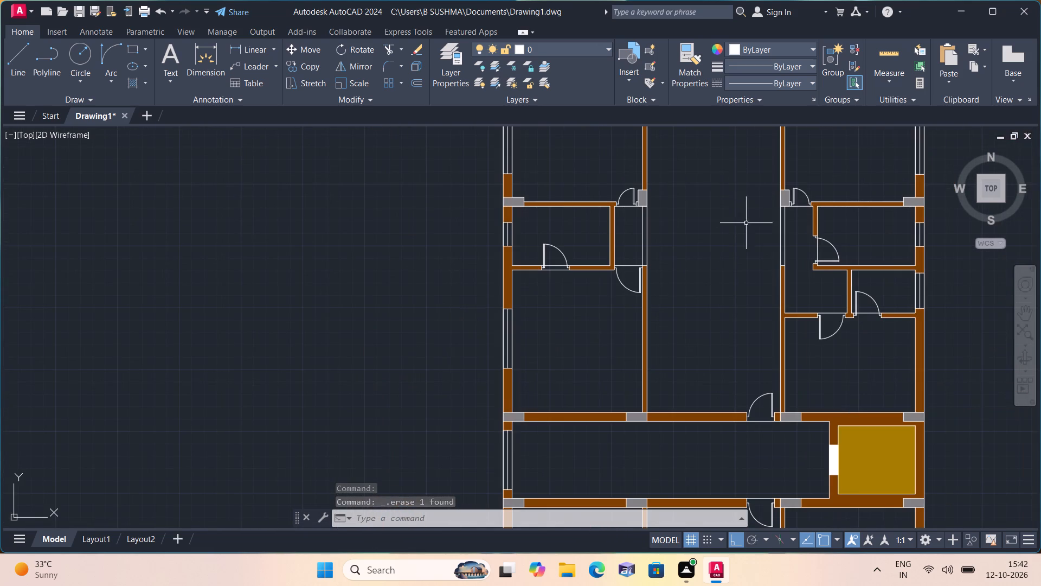
middle_click_drag(746, 232, 687, 146)
scroll(743, 230, "down", 1)
scroll(714, 367, "up", 1)
middle_click_drag(701, 356, 665, 279)
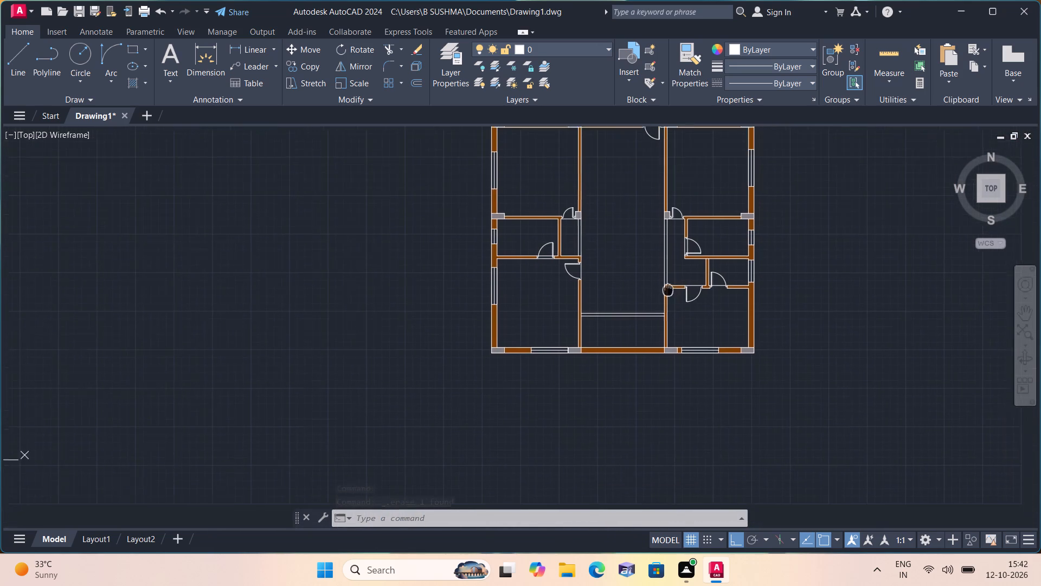
middle_click_drag(665, 279, 665, 279)
scroll(670, 278, "up", 1)
type("l")
key("space")
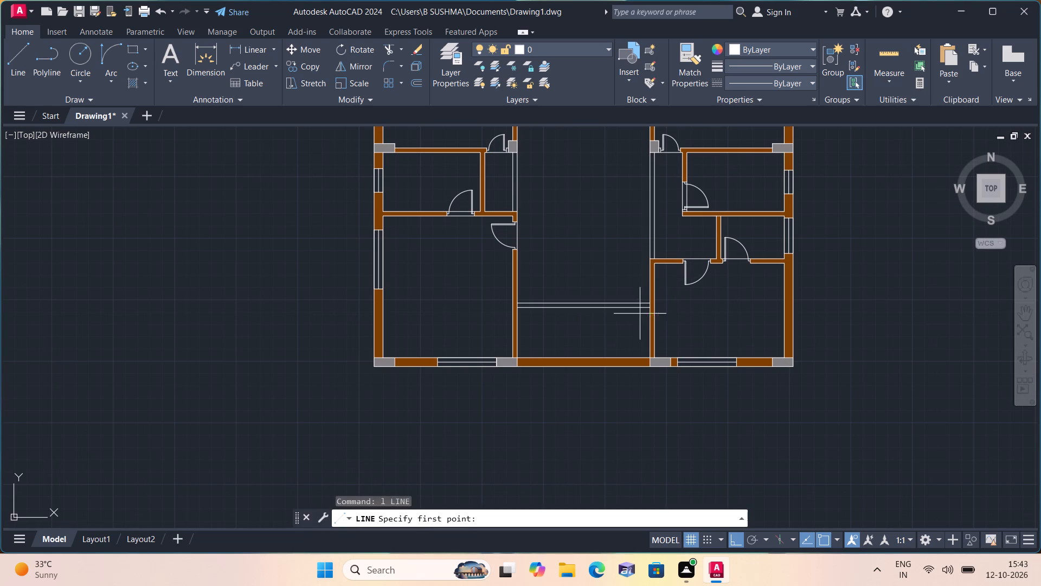
scroll(641, 297, "up", 2)
left_click(658, 311)
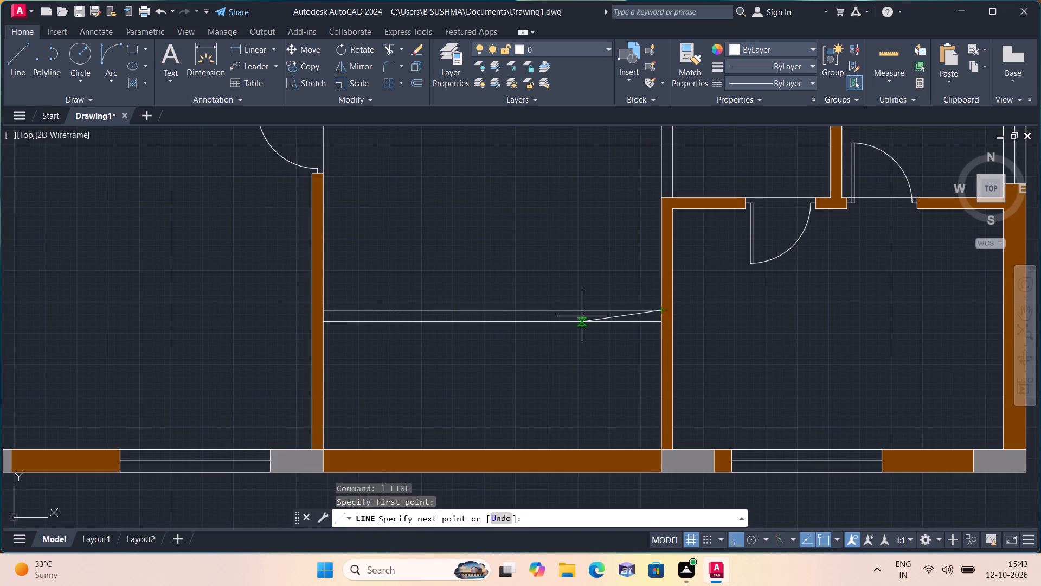
type("3'")
key("space")
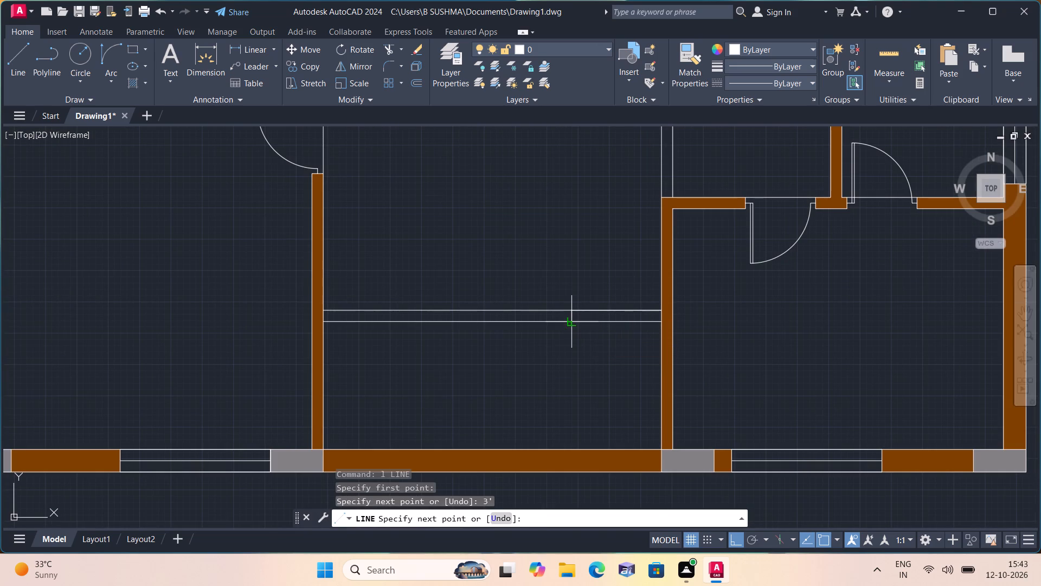
left_click(575, 325)
key("space")
left_click(585, 313)
left_click(585, 311)
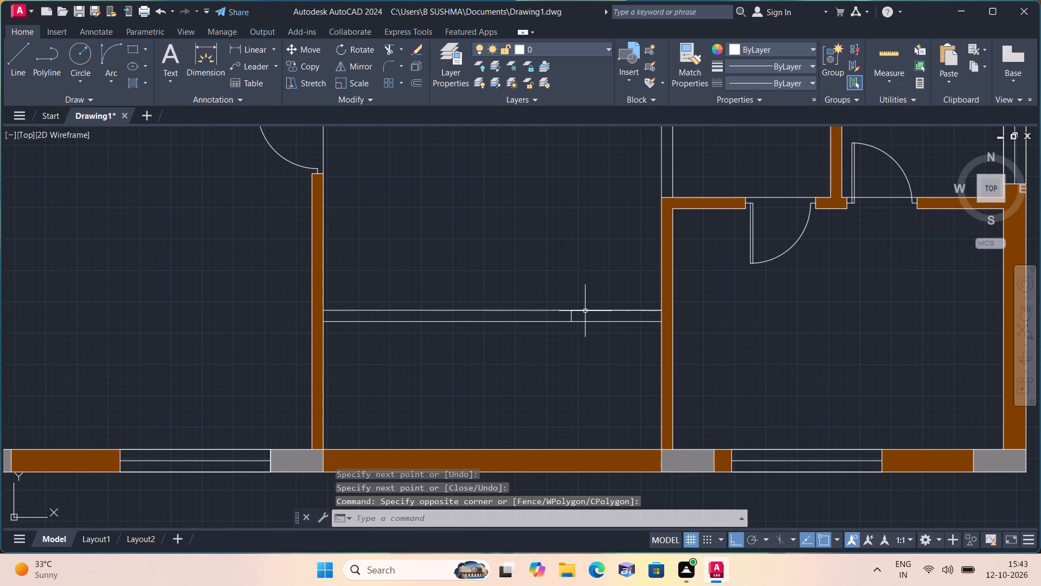
double_click(585, 311)
key("Delete")
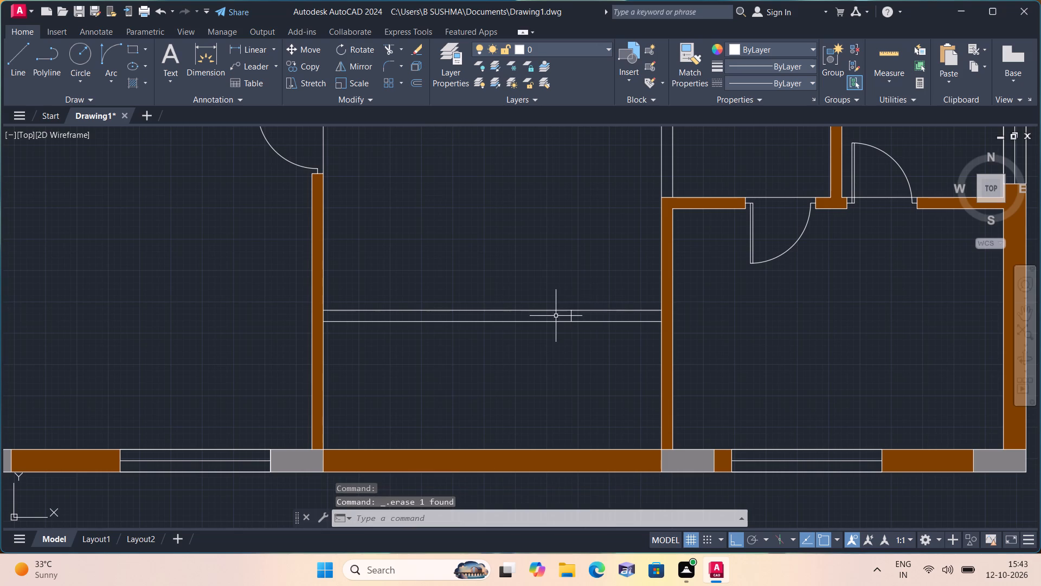
Draw a matching line across the lower 4.5" wall's thickness, 3' from the left long wall, and erase the 3' guide line.
key("l")
key("space")
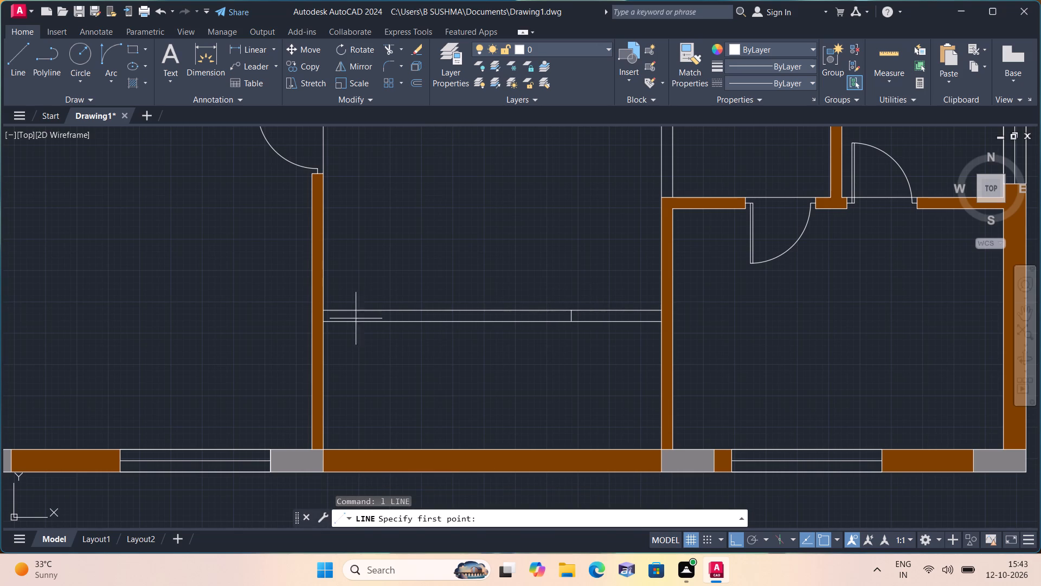
left_click(319, 314)
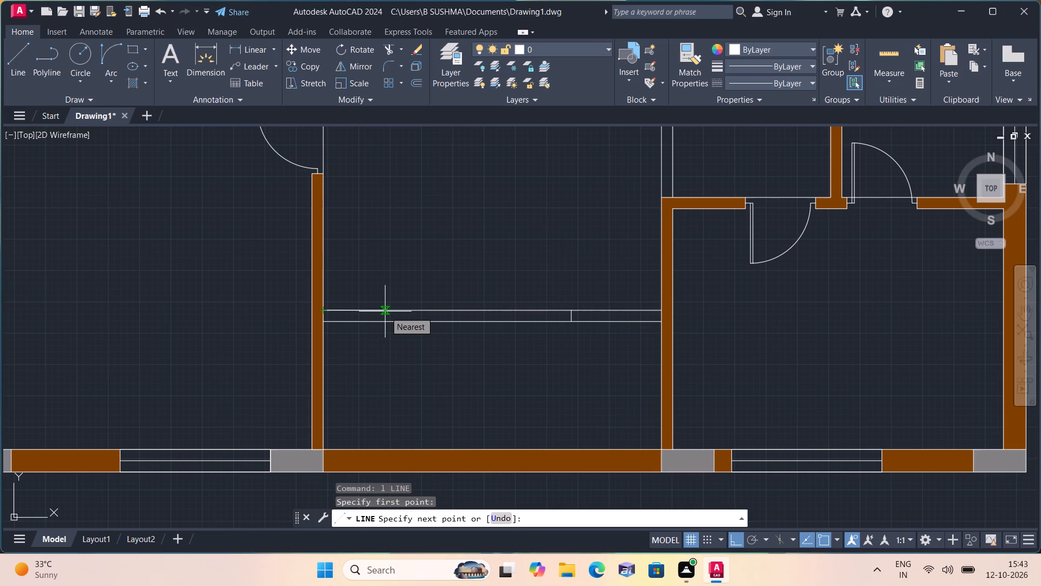
key("3")
key("semicolon")
key("BackSpace")
key("apostrophe")
key("space")
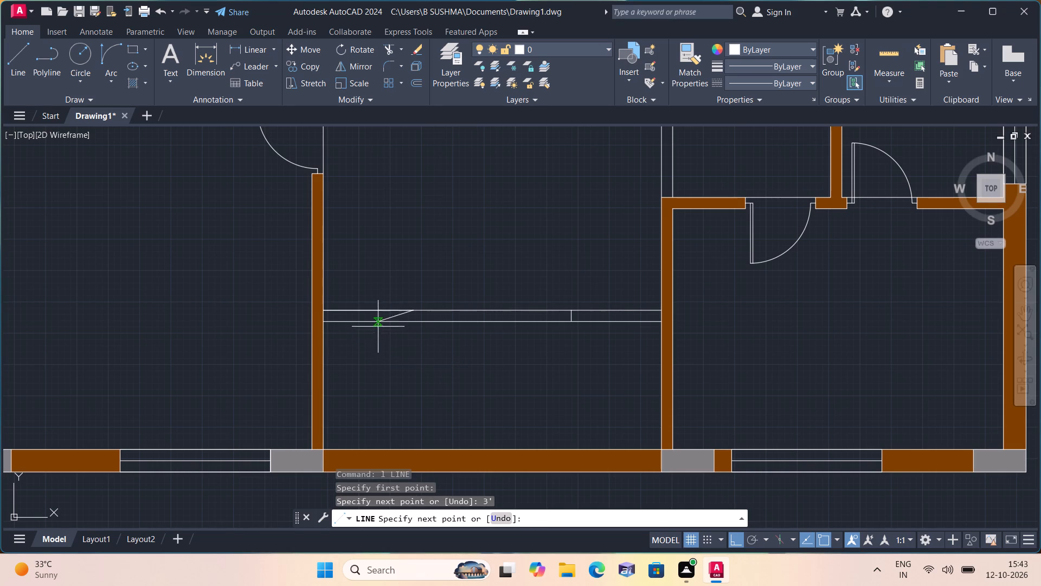
left_click(412, 323)
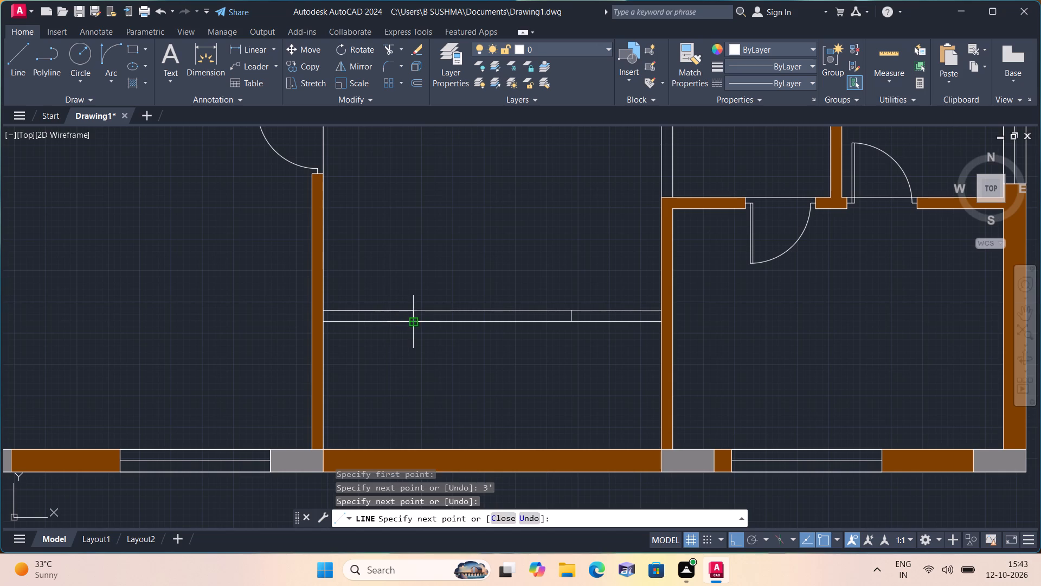
key("space")
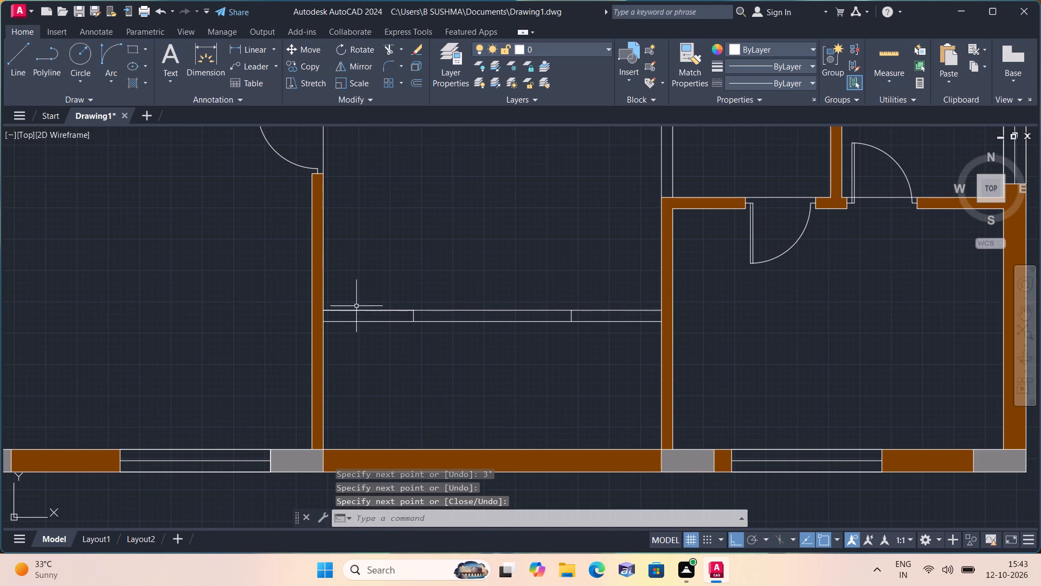
scroll(335, 275, "up", 1)
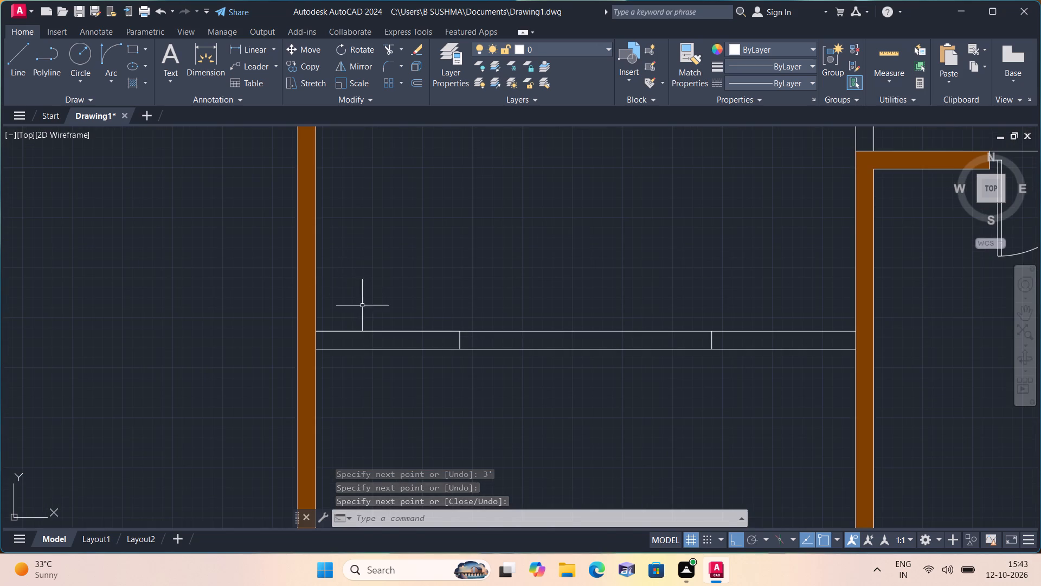
left_click(375, 329)
triple_click(375, 330)
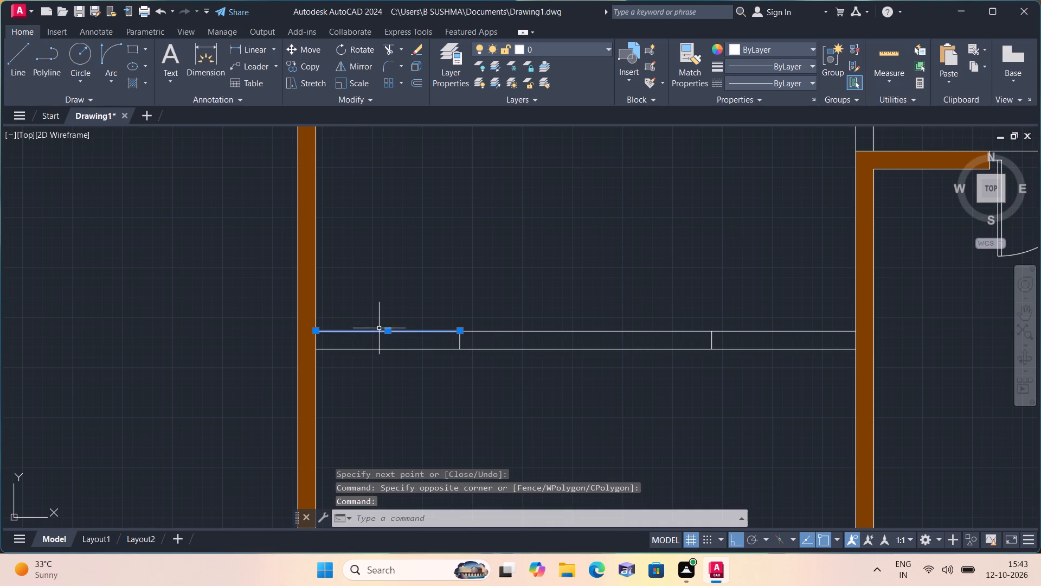
key("Delete")
Trim both lines of the lower 4.5" wall between its two division lines, leaving a 3' stub at each long wall.
scroll(416, 315, "down", 1)
key("t")
key("r")
key("i")
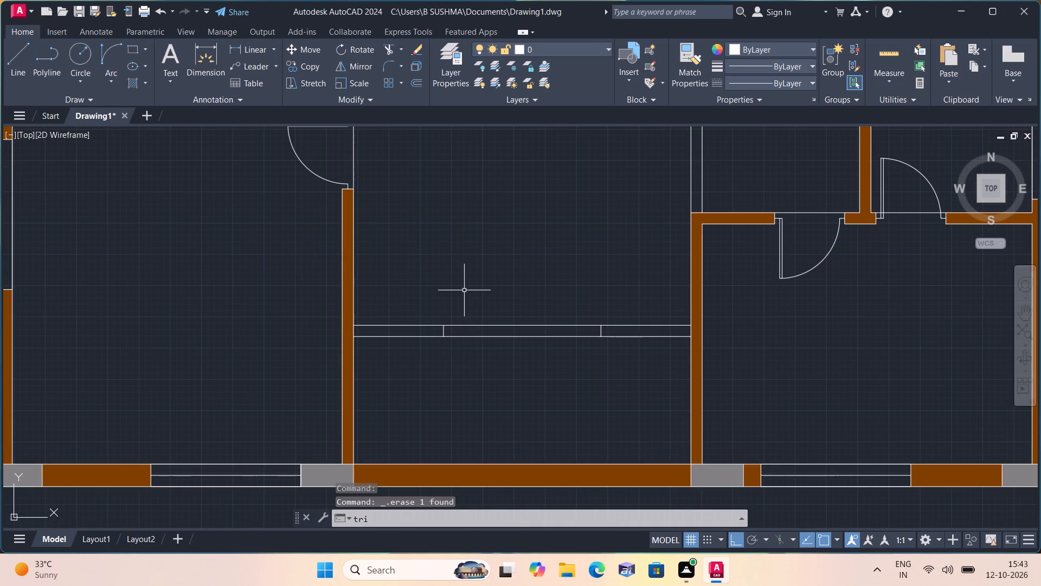
type("m")
key("space")
left_click_drag(479, 278, 517, 369)
Trim both lines of the upper 4.5" wall between its two division lines, leaving a 3' stub at each long wall.
scroll(511, 337, "down", 3)
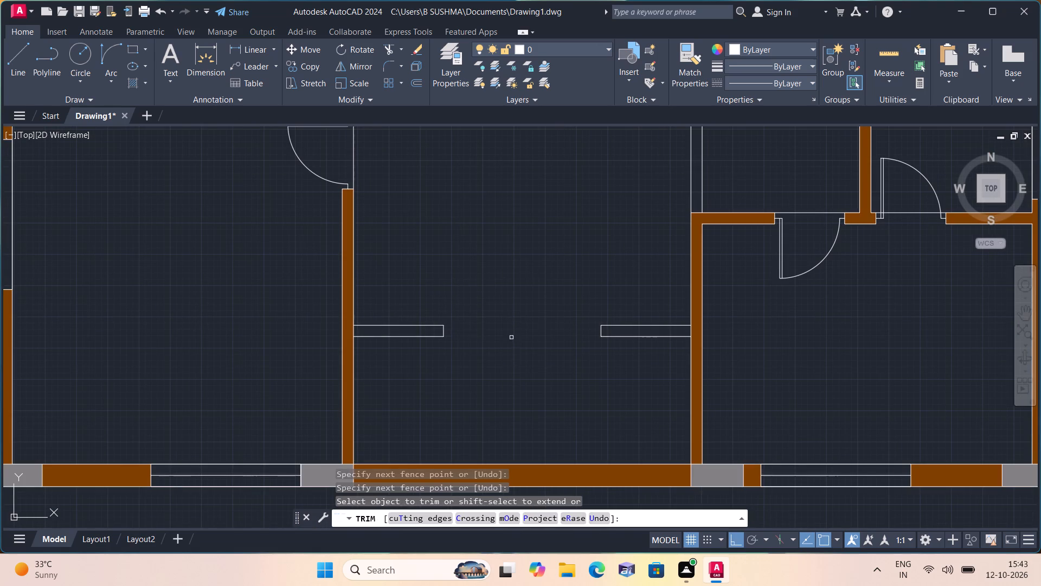
middle_click_drag(509, 315, 569, 443)
scroll(571, 428, "down", 2)
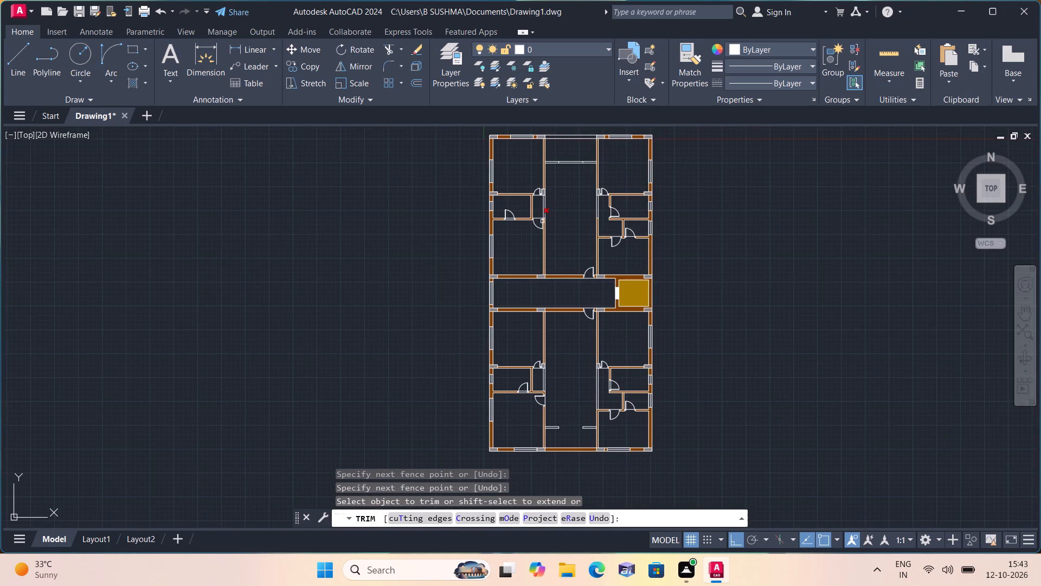
scroll(540, 198, "up", 2)
middle_click_drag(595, 212, 633, 350)
left_click_drag(654, 240, 673, 283)
key("Escape")
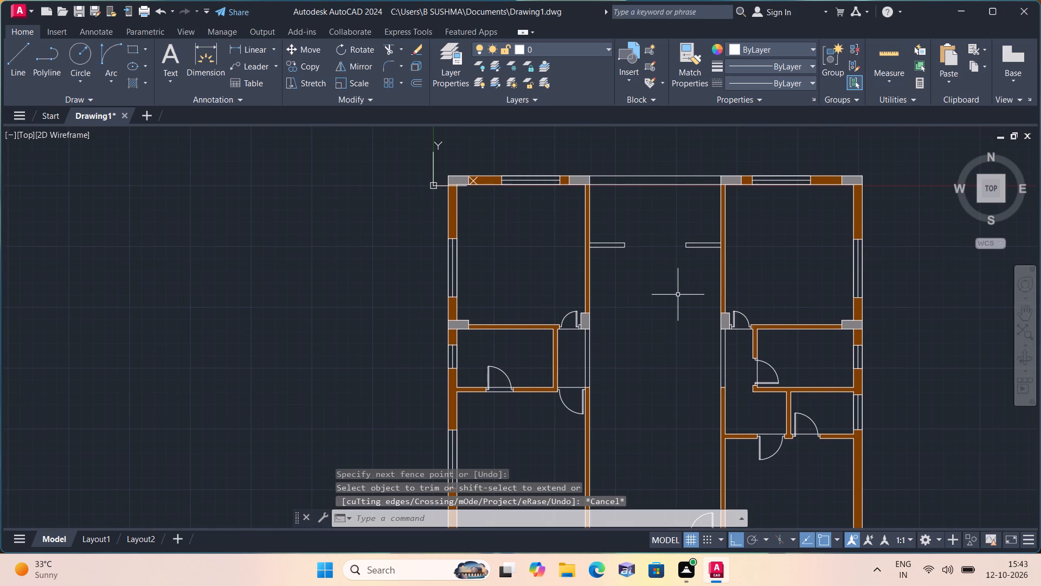
Hatch the two upper 3' wall stubs in the middle bay with a solid fill in colour 34.
type("h")
key("space")
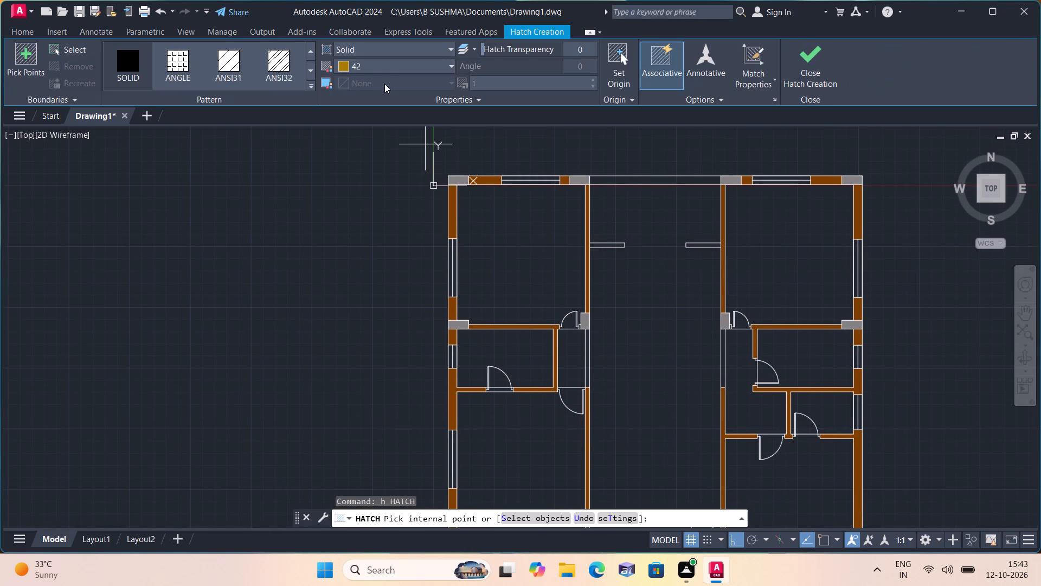
left_click(388, 66)
left_click(356, 239)
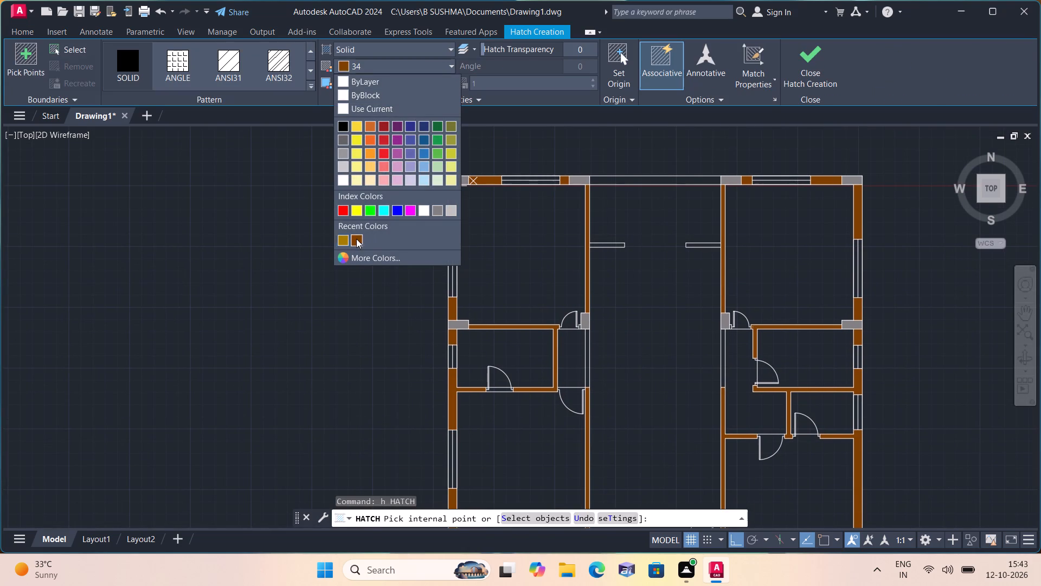
scroll(628, 239, "up", 2)
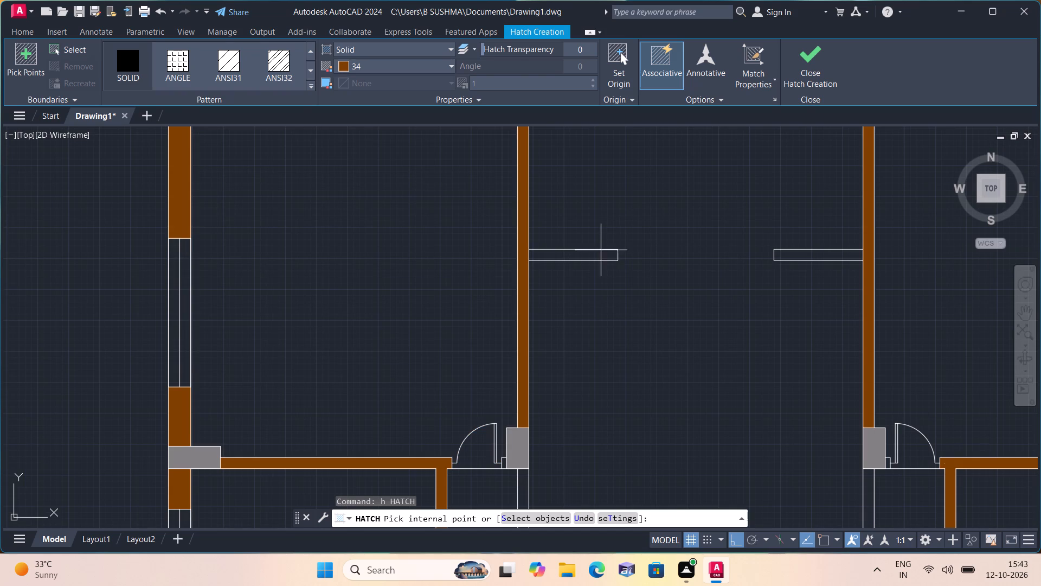
left_click(601, 250)
left_click(801, 259)
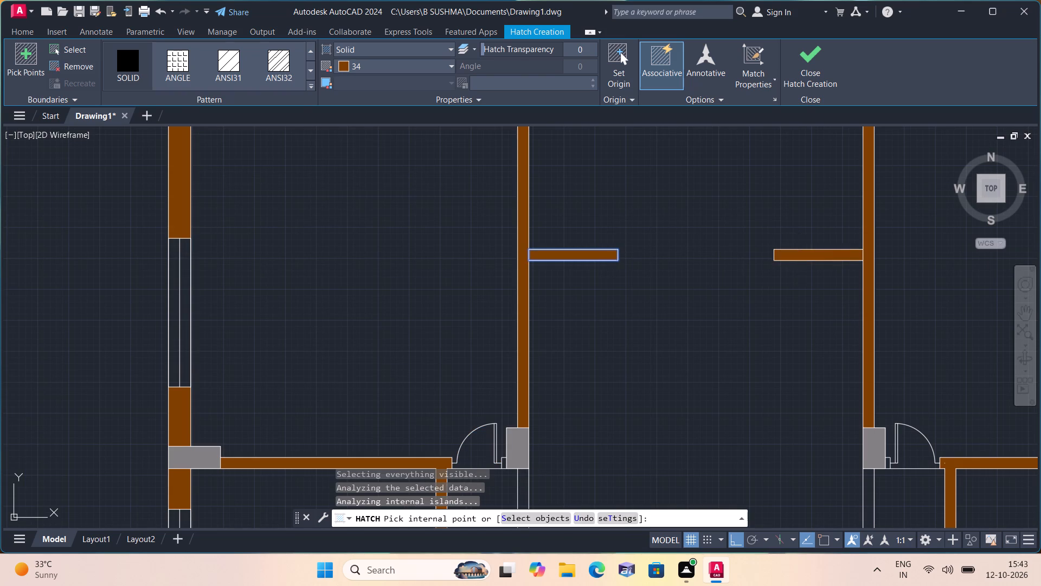
Fill the two lower 3' wall stubs in the middle bay with the same solid colour 34 hatch.
scroll(779, 265, "down", 2)
middle_click_drag(756, 361, 614, 189)
scroll(678, 271, "down", 2)
scroll(613, 393, "up", 1)
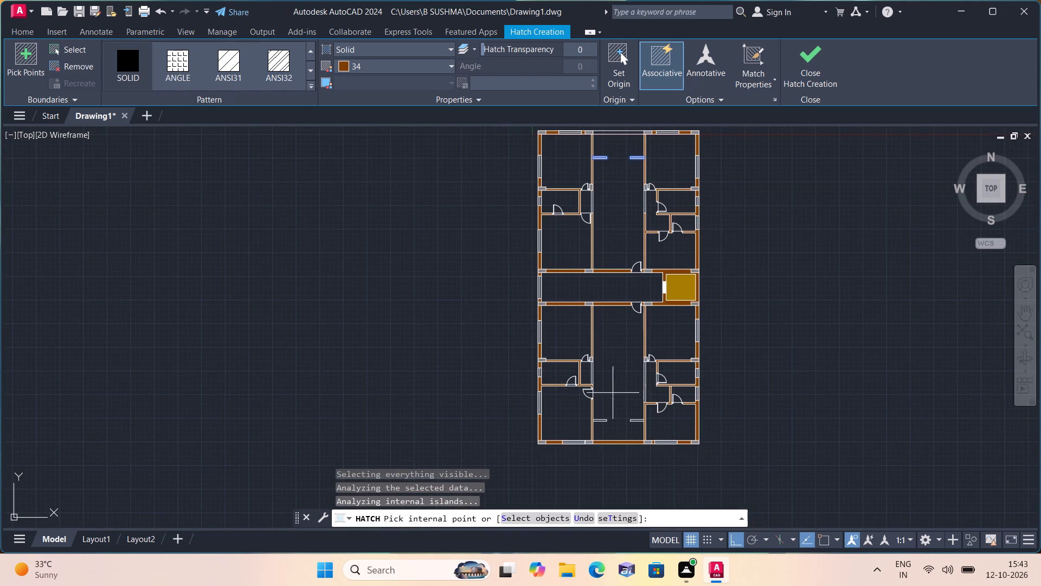
scroll(622, 376, "up", 1)
middle_click_drag(621, 373, 575, 264)
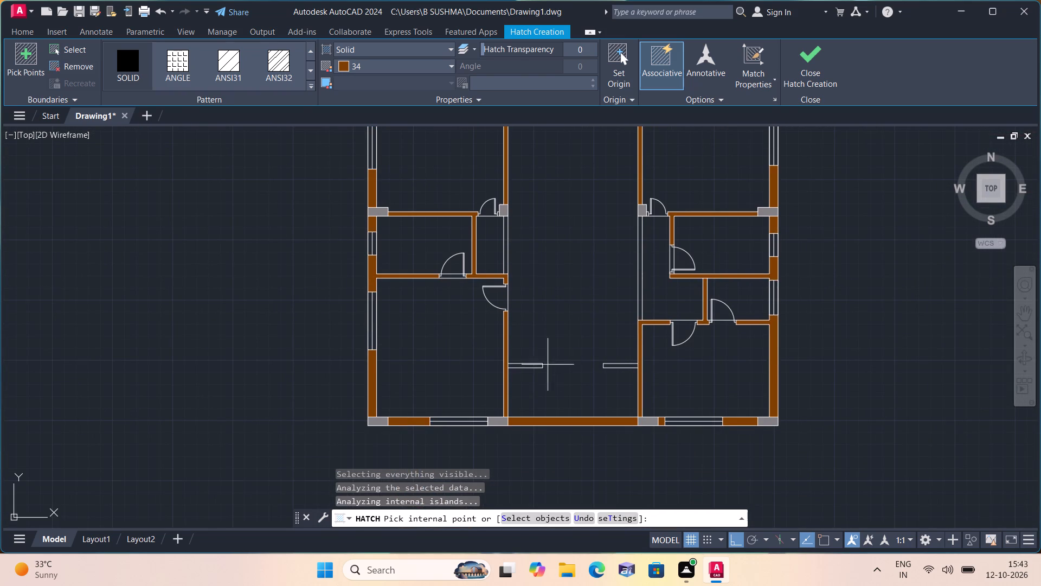
left_click(532, 366)
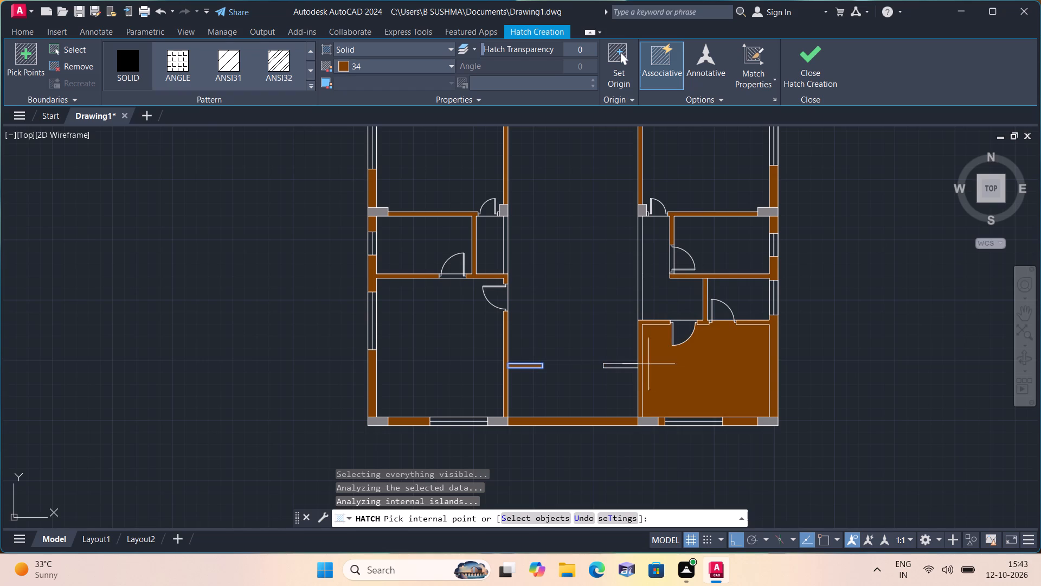
left_click(633, 364)
key("Escape")
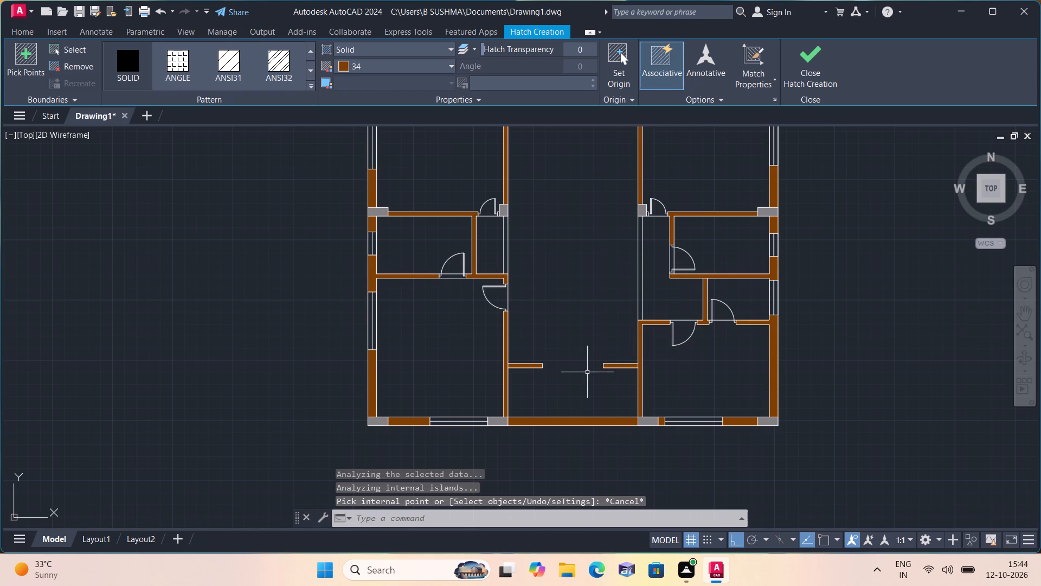
Add a two-line multiline text label reading BEDROOM and 11'0"X12'0" in the plan's upper-left room.
middle_click_drag(570, 384, 467, 513)
scroll(570, 384, "down", 1)
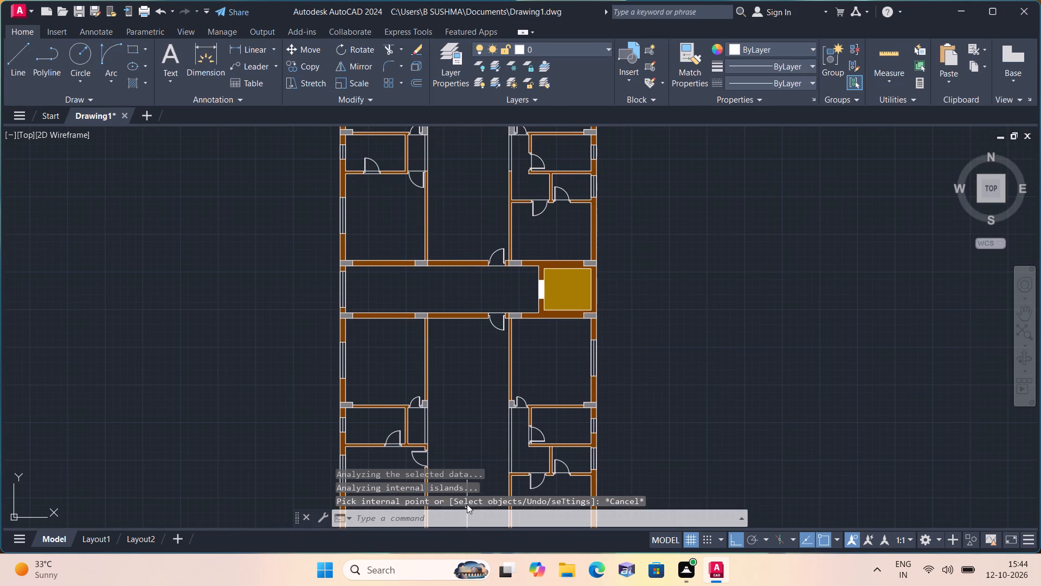
type("mt")
key("space")
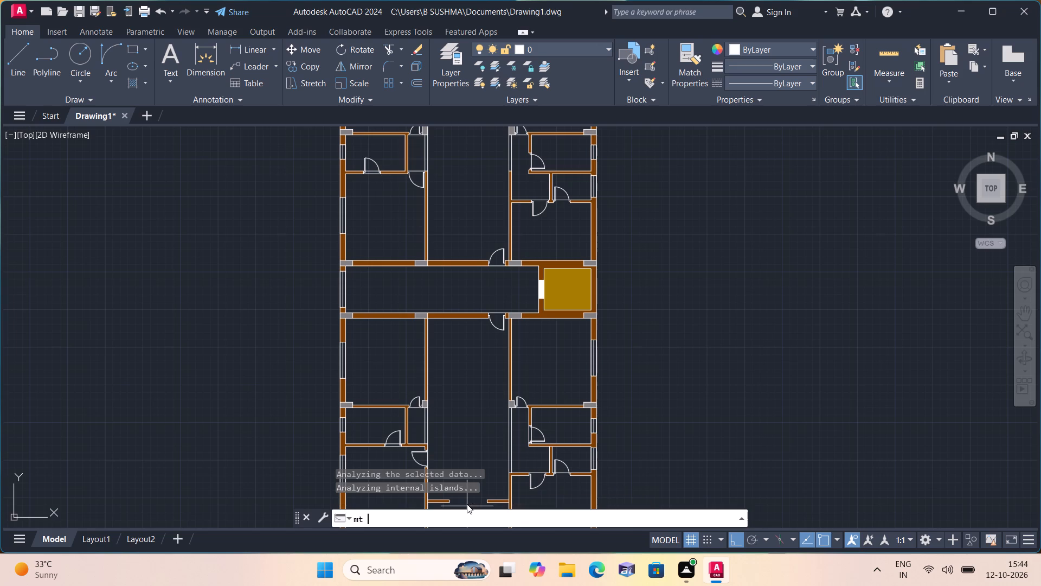
middle_click_drag(349, 396, 463, 585)
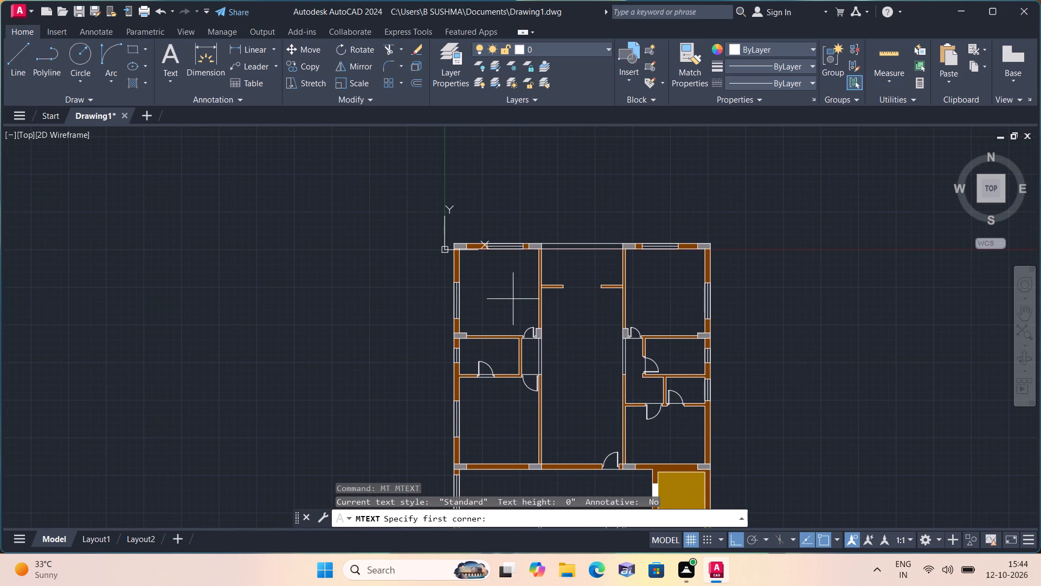
scroll(503, 320, "up", 3)
triple_click(498, 320)
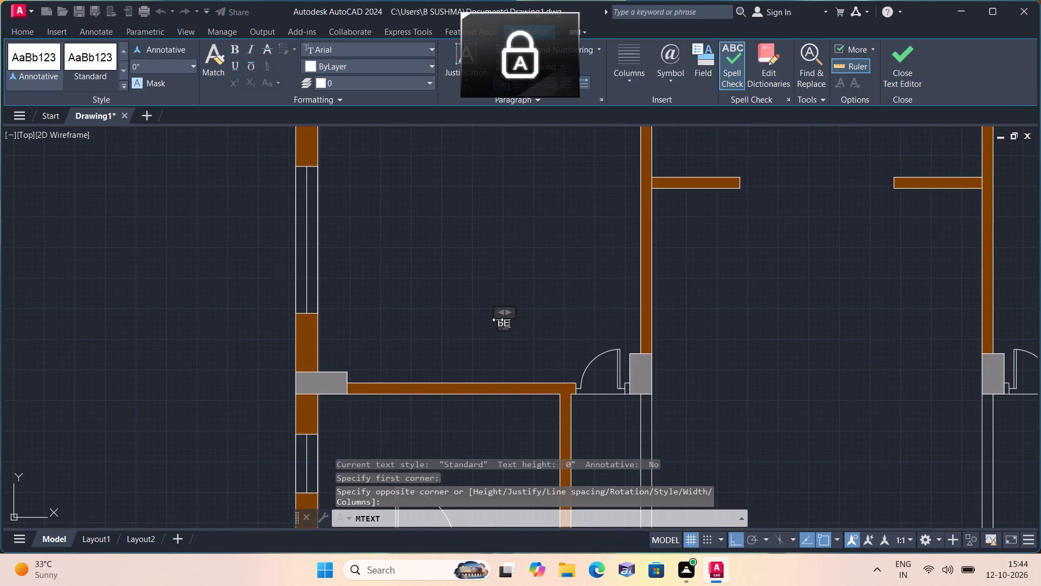
key("Return")
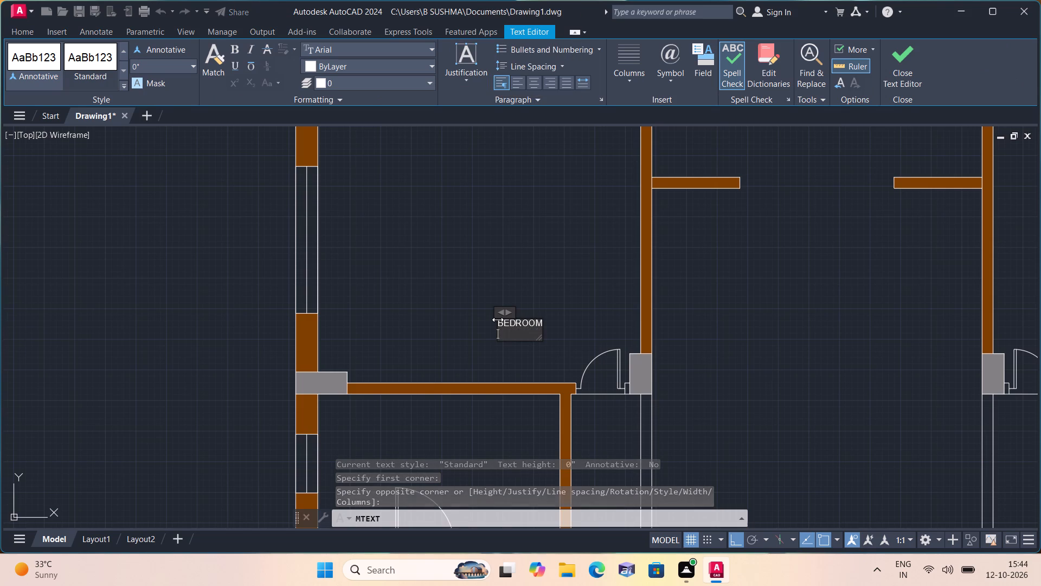
type("11'0\"X")
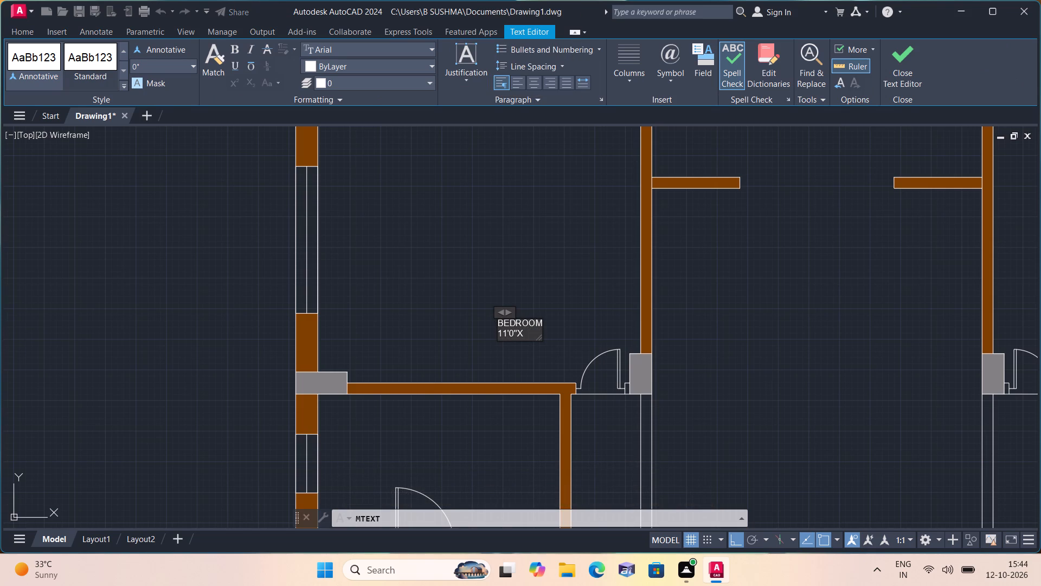
type("12'0\"")
left_click(463, 263)
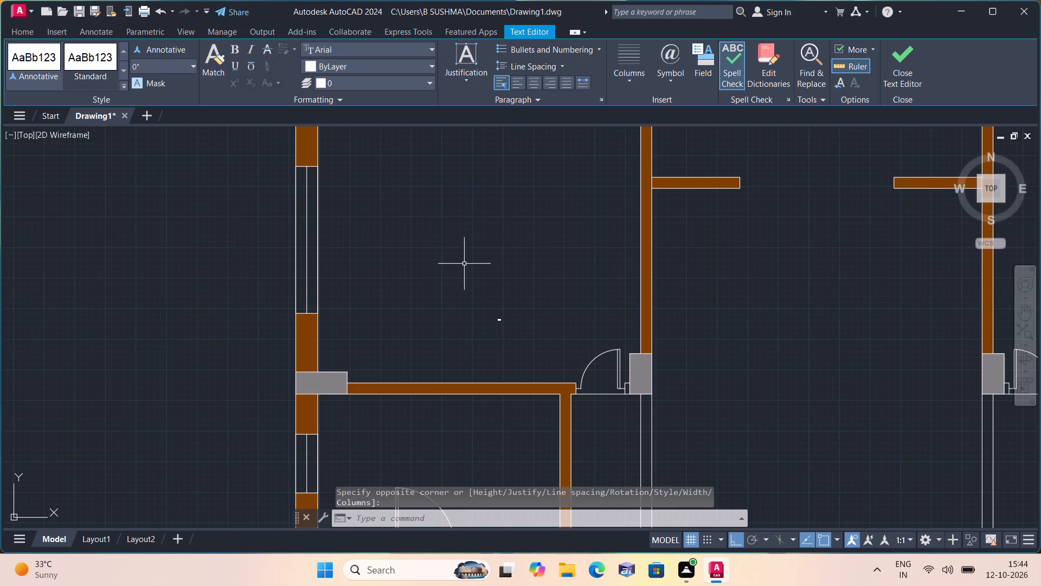
Add a two-line multiline text label reading TOILET and 5'0"X8'3" in the small room below the plan's upper-left bedroom.
middle_click_drag(478, 274, 465, 209)
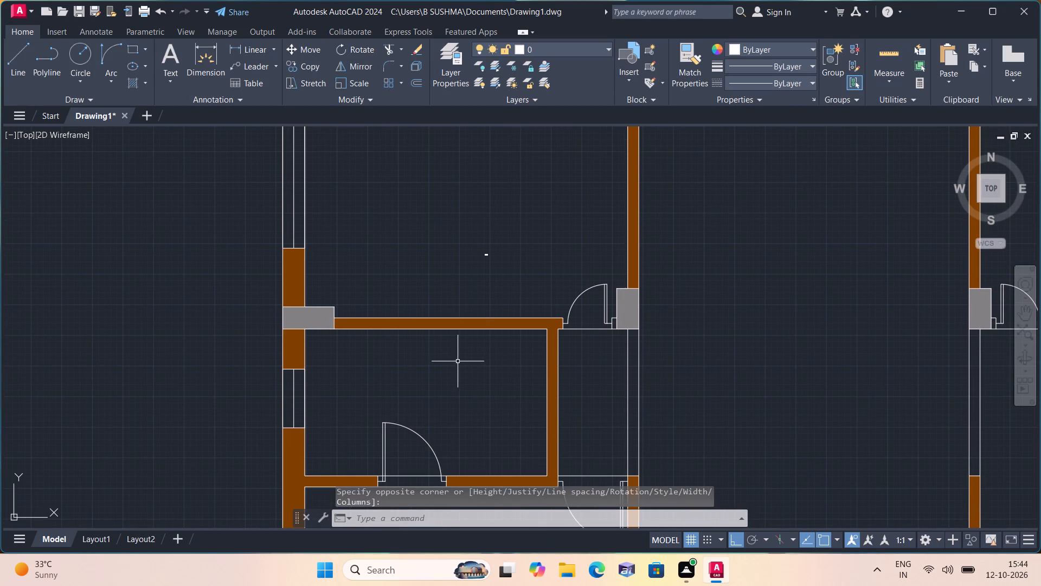
key("space")
triple_click(457, 364)
left_click(458, 364)
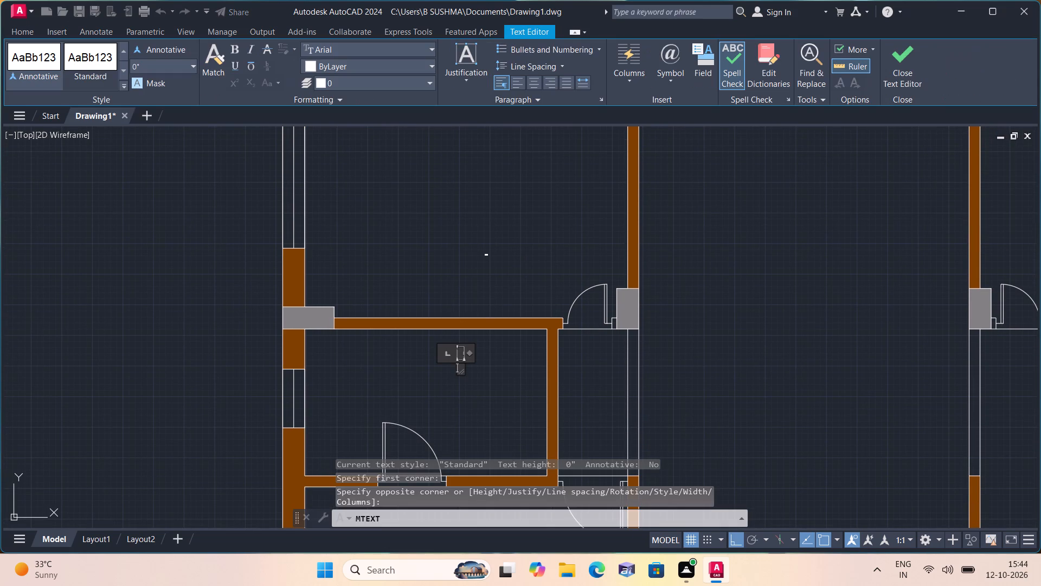
type("TOILET")
key("Return")
type("5'0\"X")
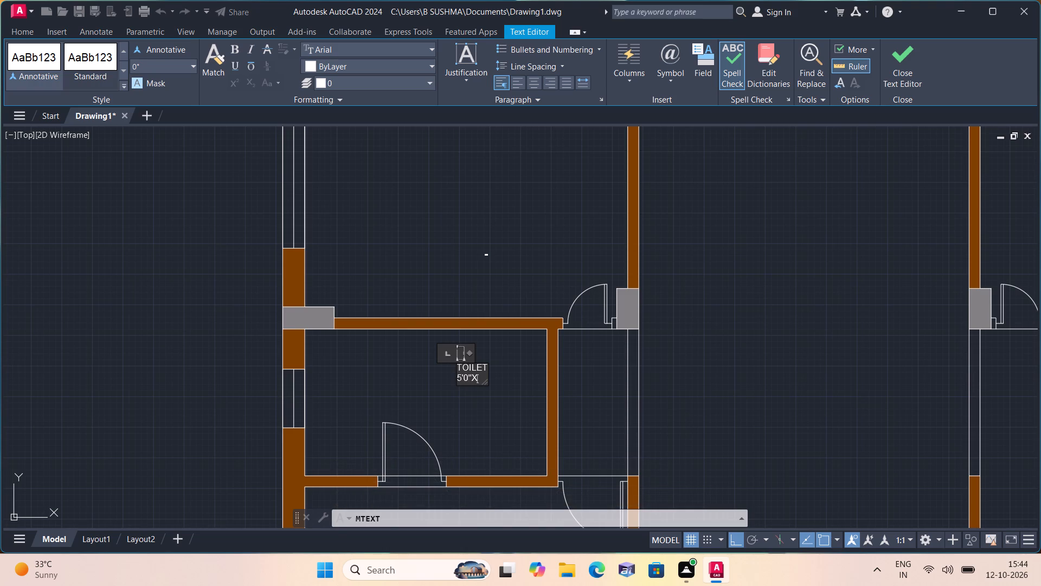
type("8'")
type("3\"")
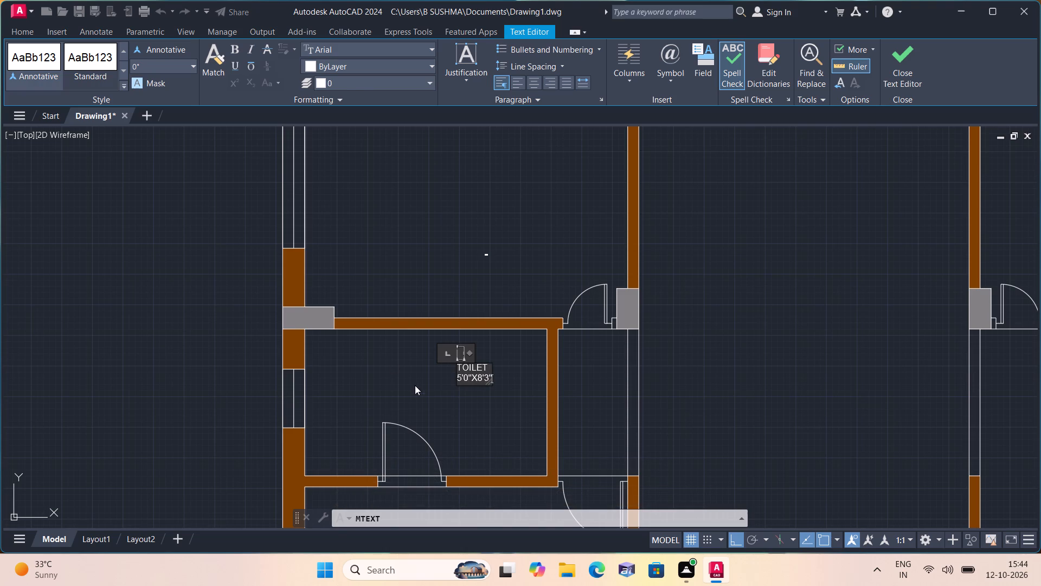
left_click(420, 388)
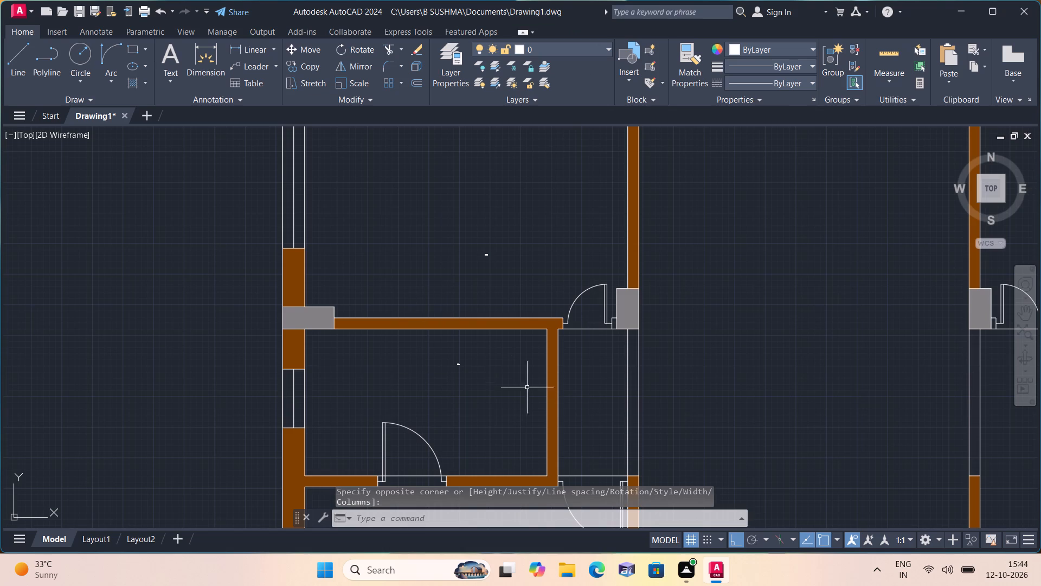
Label the large room below that toilet with two-line multiline text reading BEDROOM and 13'9"X12'0".
middle_click_drag(534, 406, 482, 271)
scroll(474, 249, "down", 1)
key("space")
triple_click(470, 408)
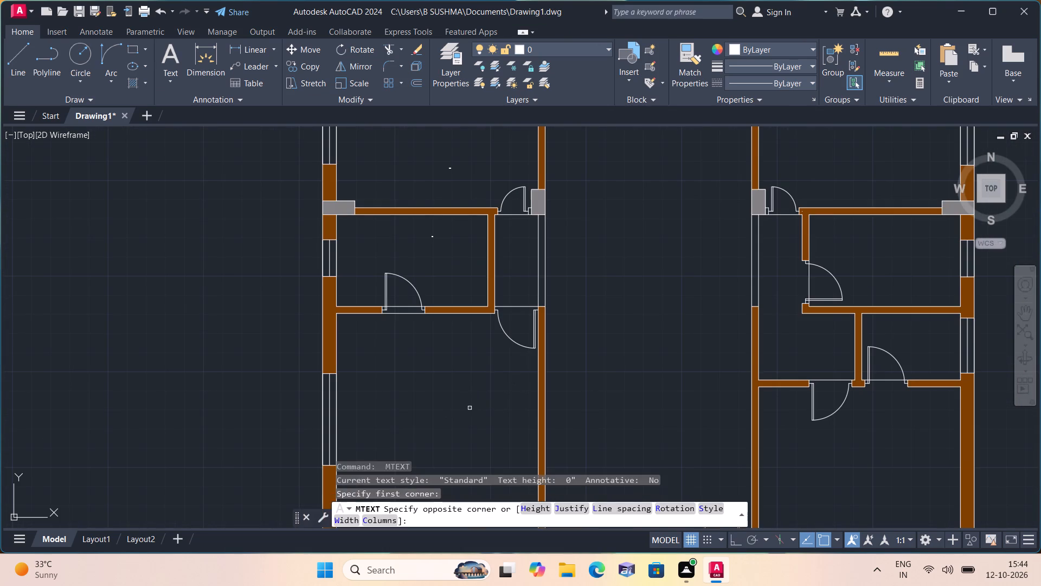
type("BEDROOM")
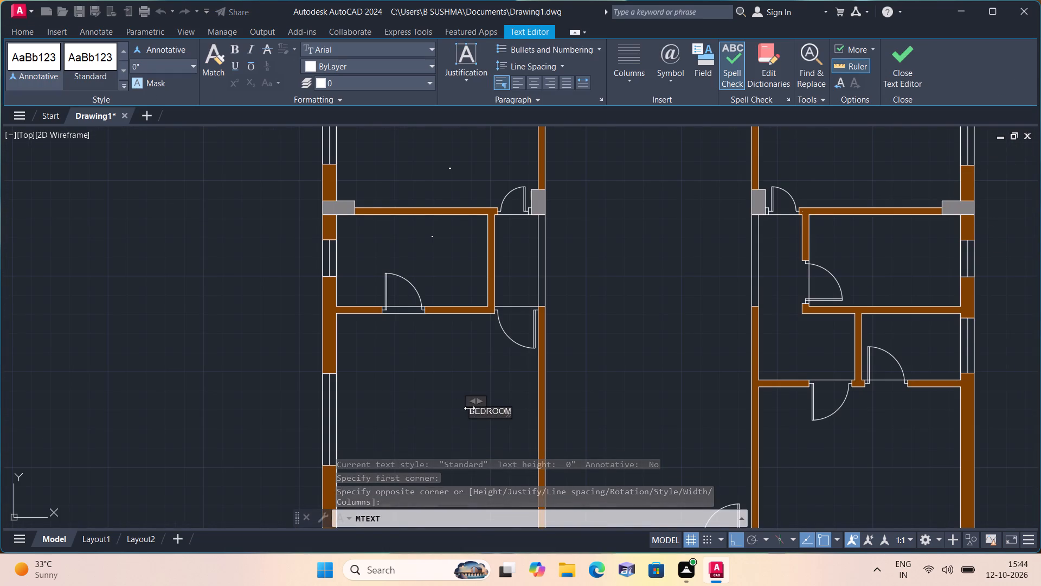
key("Return")
type("13'9\"X")
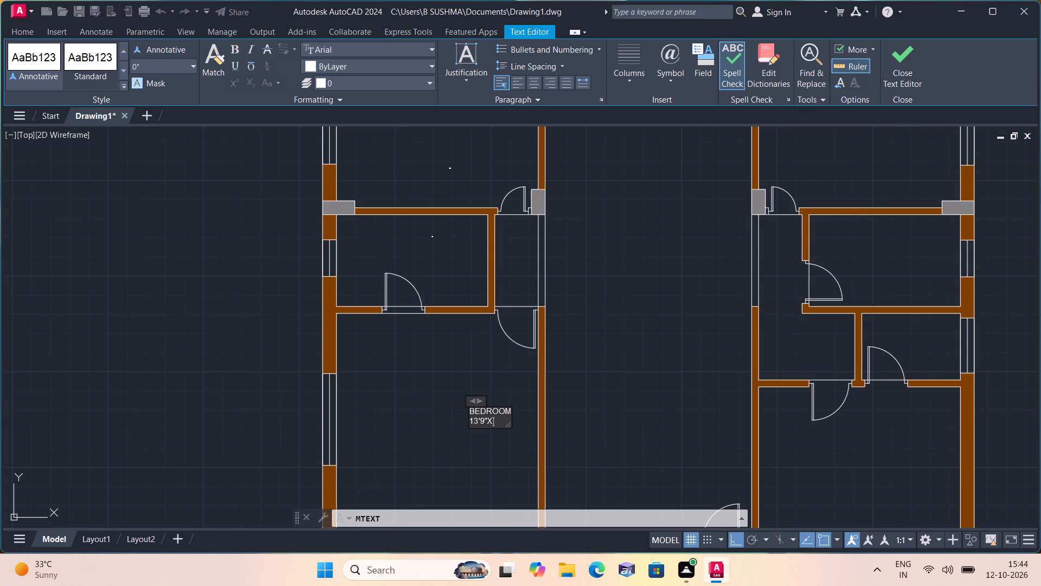
type("12'0")
key("shift+quotedbl")
left_click(461, 423)
Add a multiline text label reading TR:11" near the window end of the long central space between the two units.
middle_click_drag(453, 413, 407, 308)
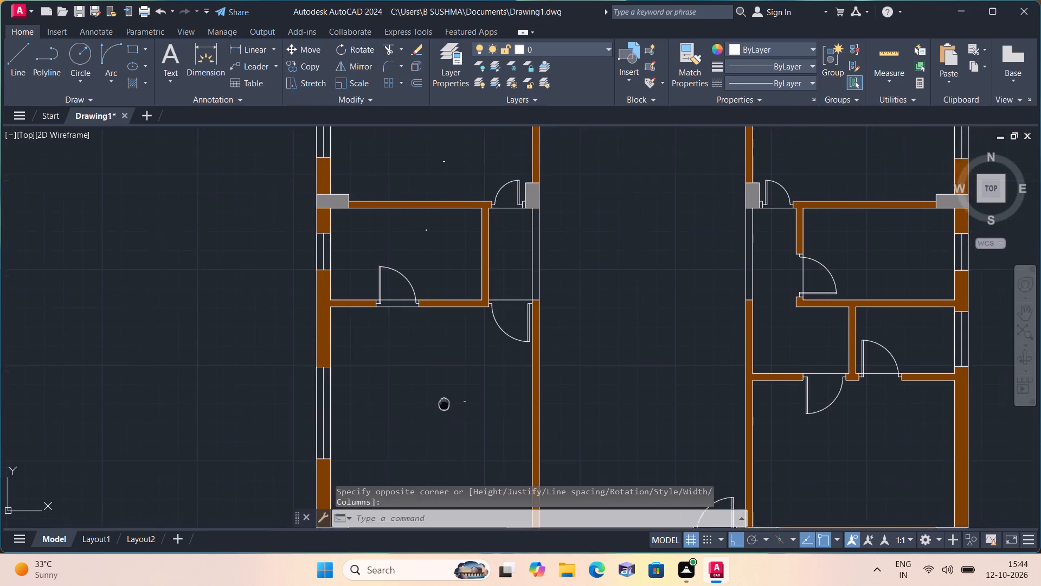
middle_click_drag(407, 308, 407, 312)
middle_click_drag(424, 362, 461, 255)
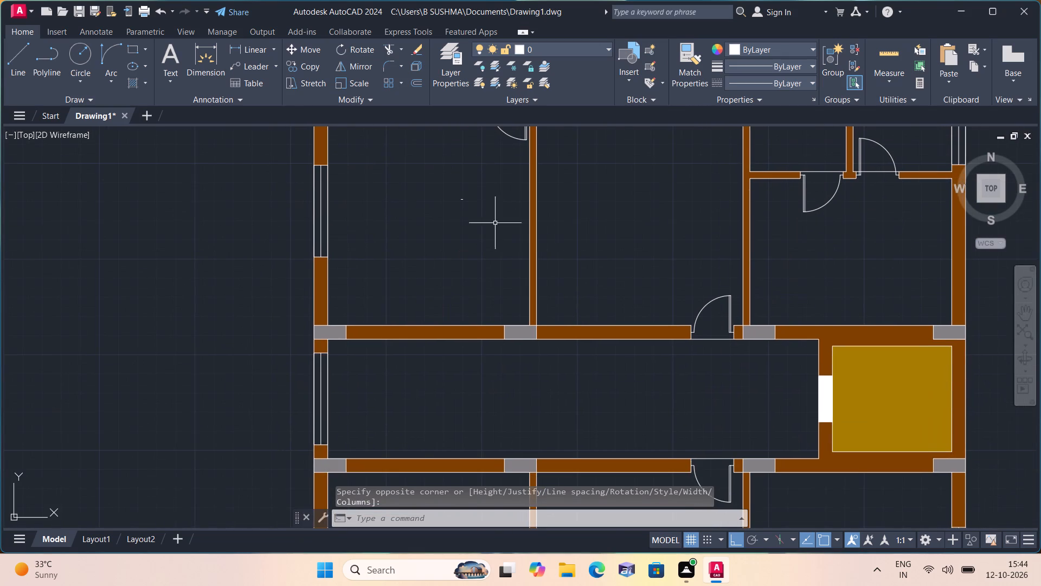
key("space")
triple_click(388, 409)
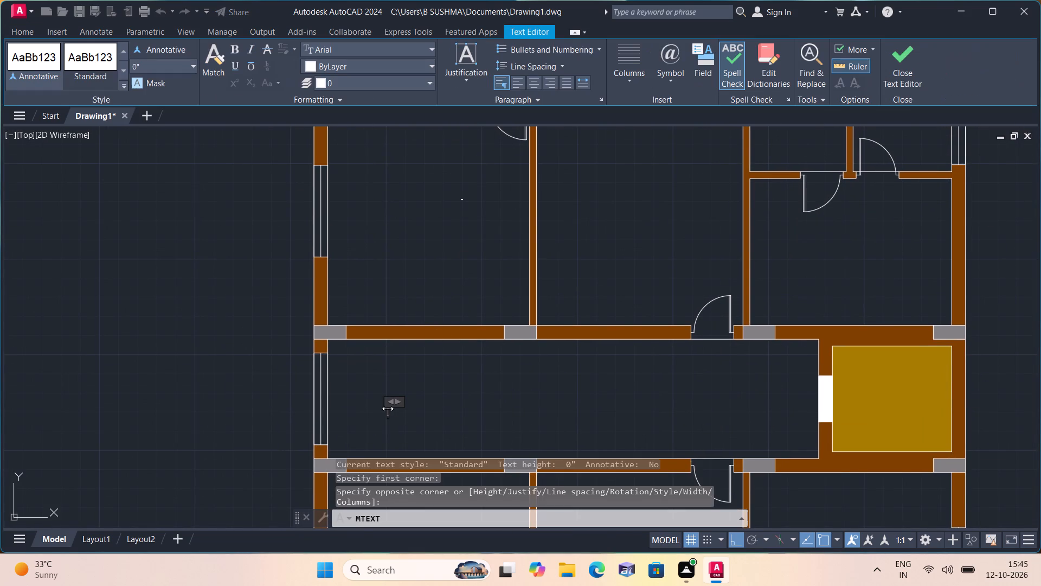
key("t")
key("r")
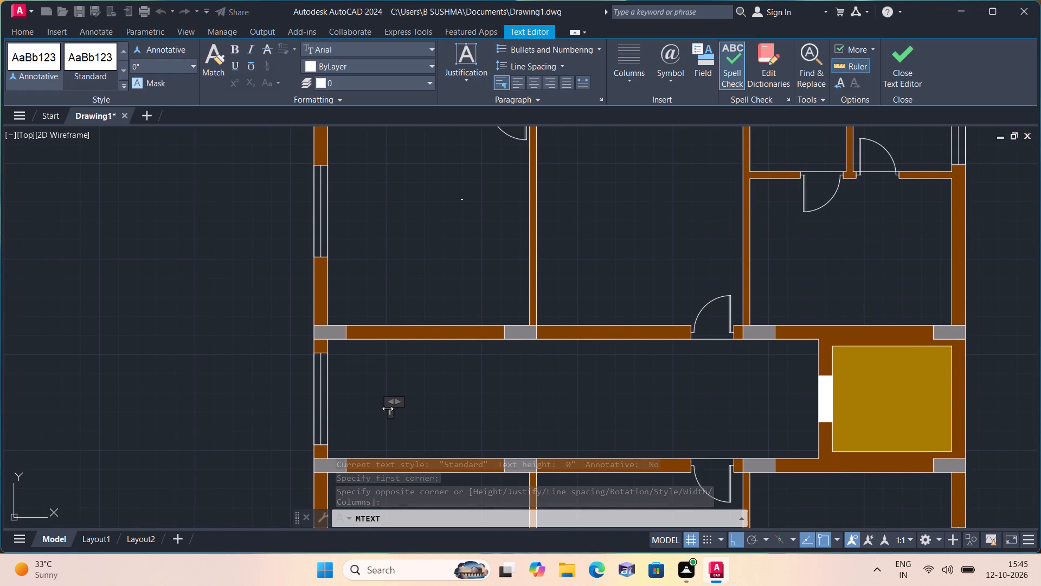
key("shift+colon")
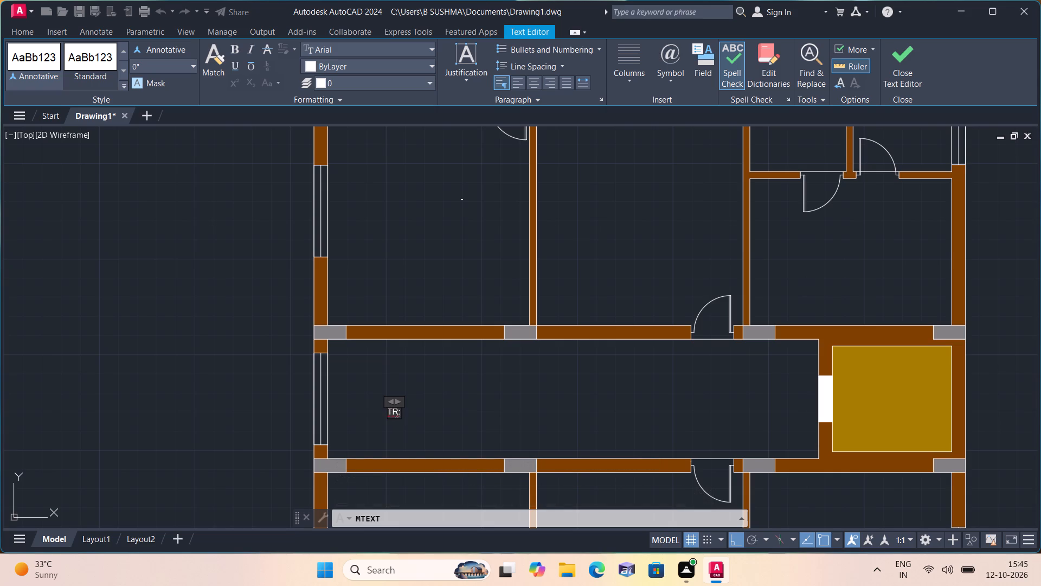
type("22")
key("shift+quotedbl")
key("BackSpace")
key("BackSpace")
key("BackSpace")
type("11\"")
left_click(503, 431)
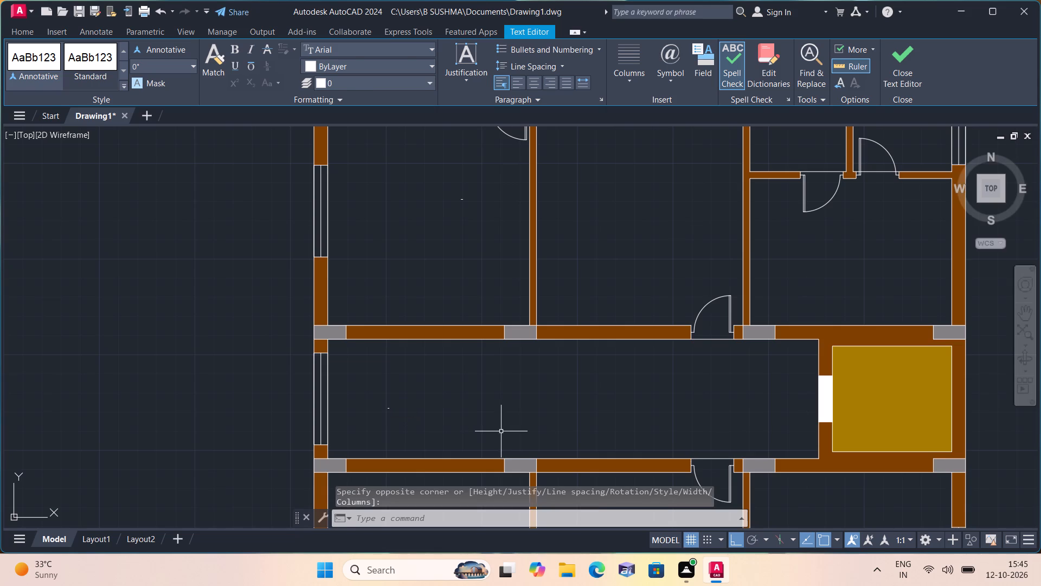
Add a second multiline text label reading RI:6" just below the TR:11" text in the long central space.
key("space")
triple_click(399, 434)
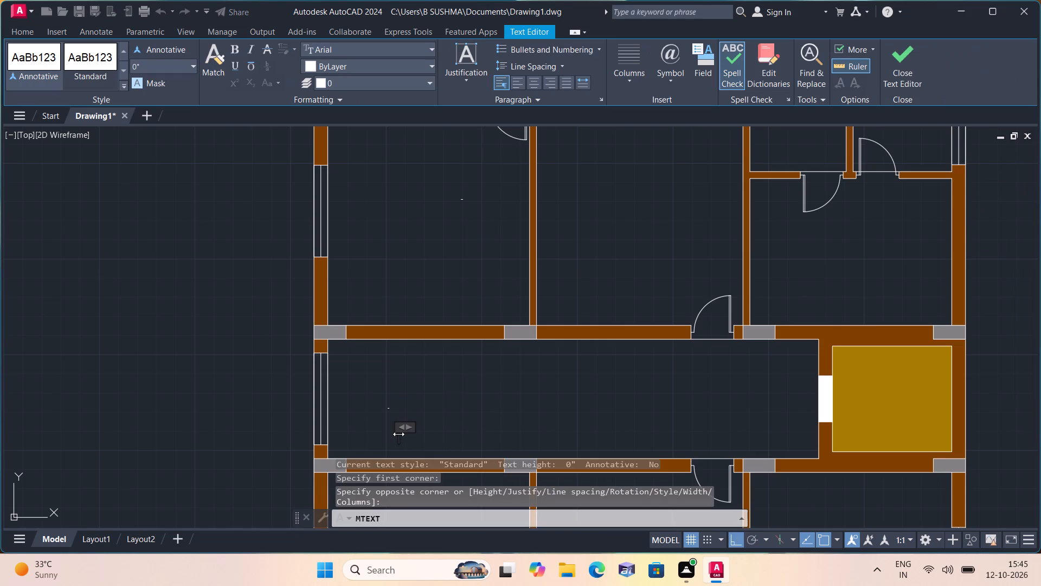
key("r")
key("i")
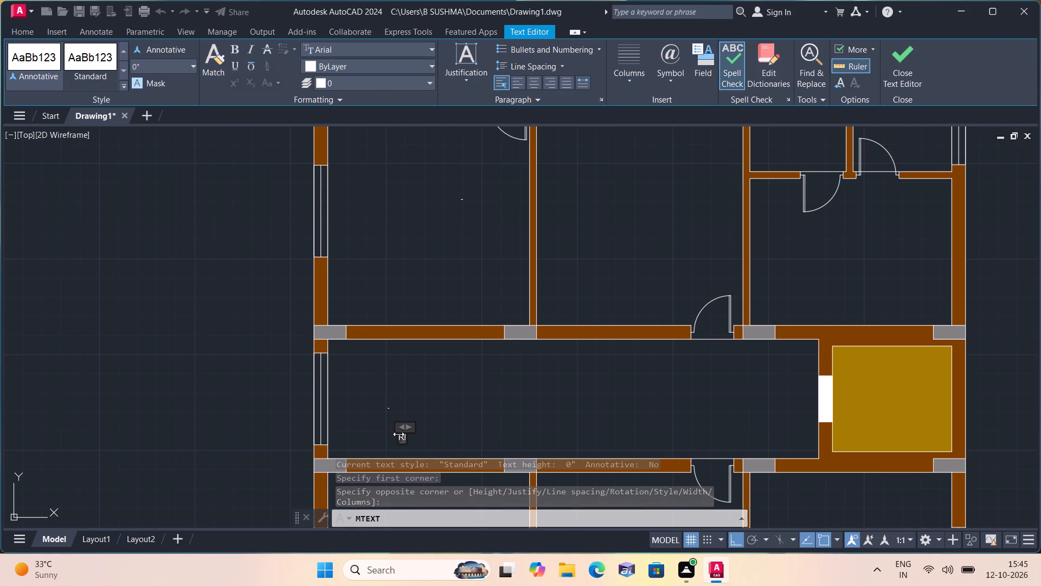
key("shift+colon")
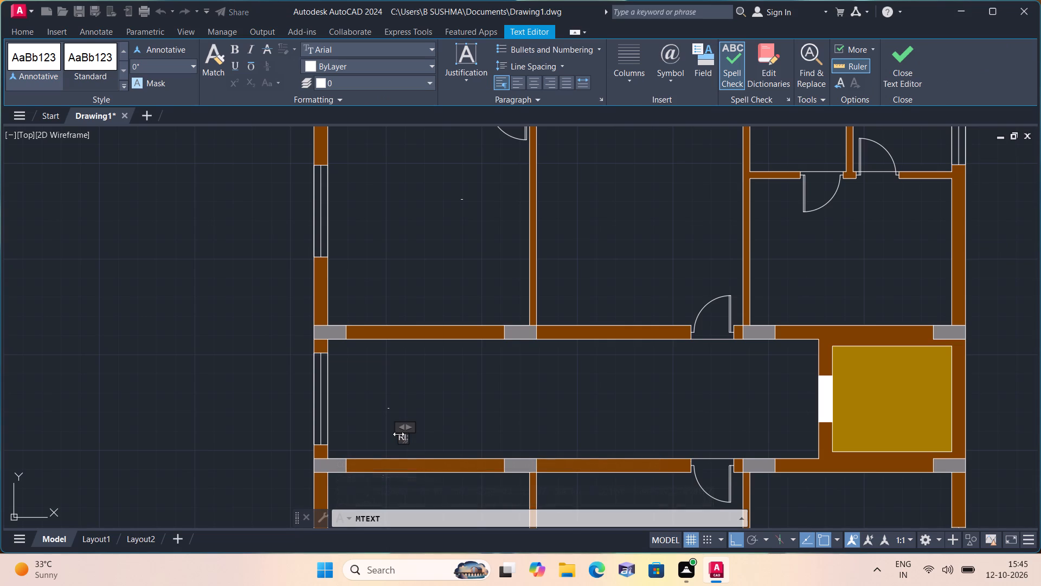
type("6\"")
left_click(441, 421)
Label the left-hand room directly below the long central space with two-line multiline text reading BEDROOM and 11'0"X12'0".
middle_click_drag(441, 421, 419, 347)
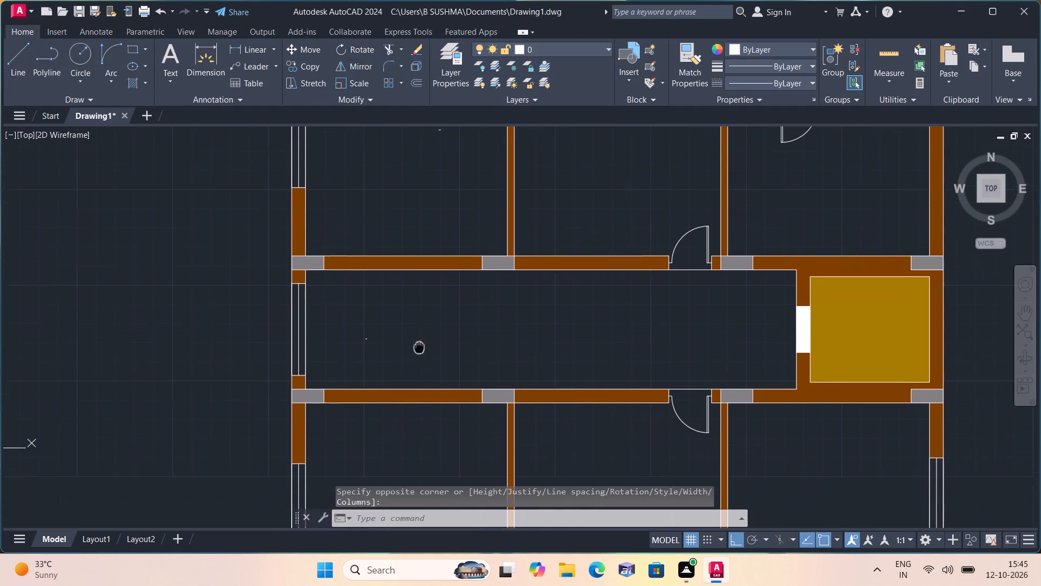
middle_click_drag(410, 433, 421, 311)
scroll(406, 370, "down", 1)
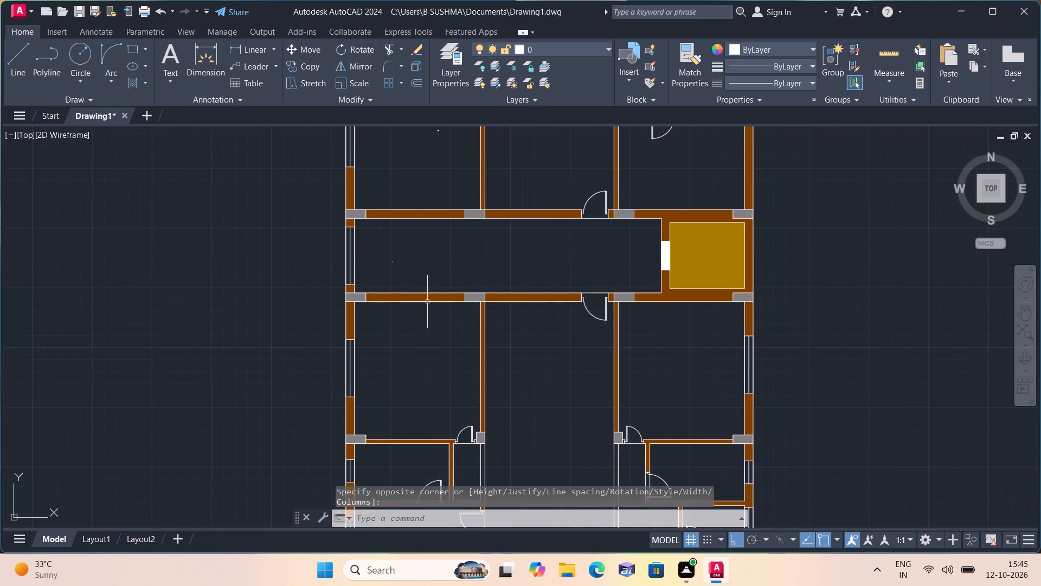
key("space")
triple_click(415, 337)
left_click(415, 337)
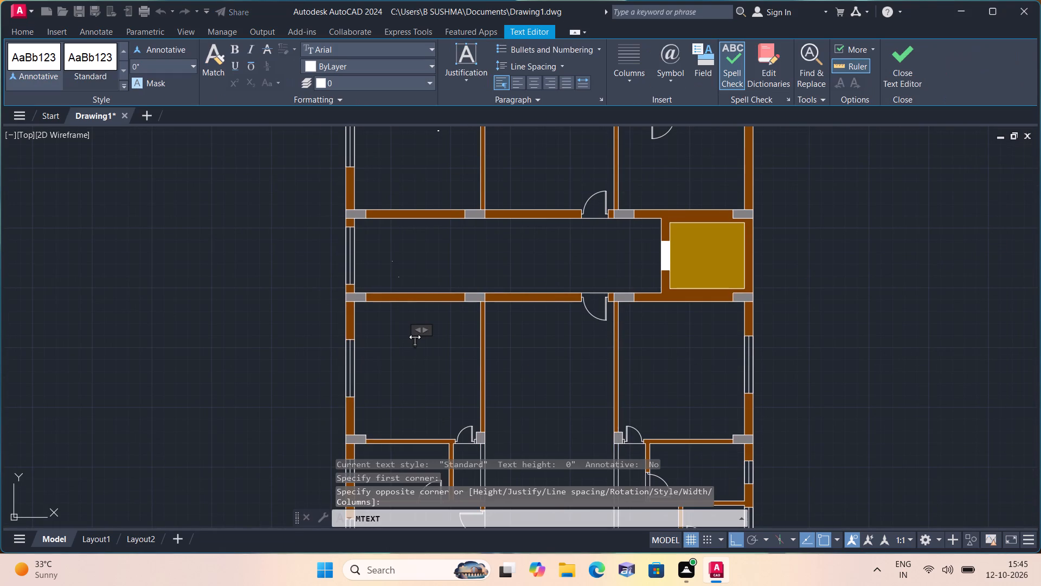
type("BEDROOMM")
key("Return")
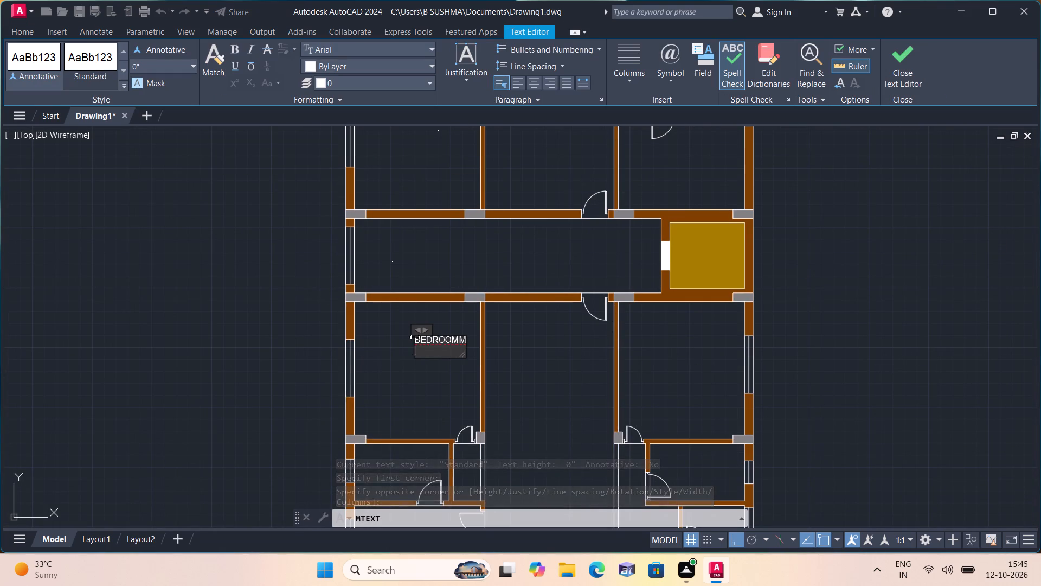
key("BackSpace")
key("BackSpace")
key("Return")
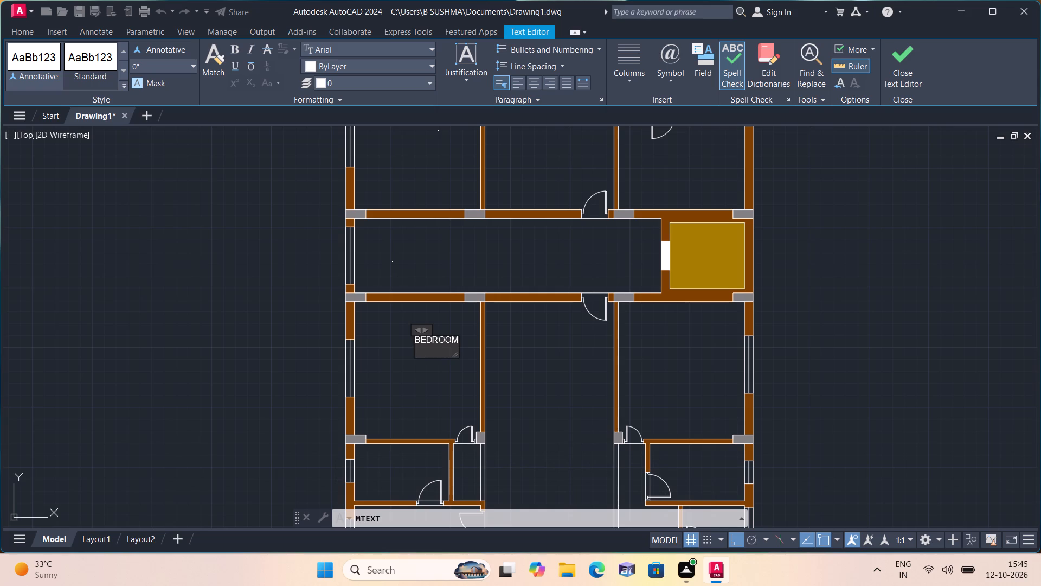
type("11'0\"")
type("X12'0\"")
left_click(451, 383)
scroll(451, 383, "up", 1)
scroll(447, 381, "down", 2)
middle_click_drag(445, 353, 526, 237)
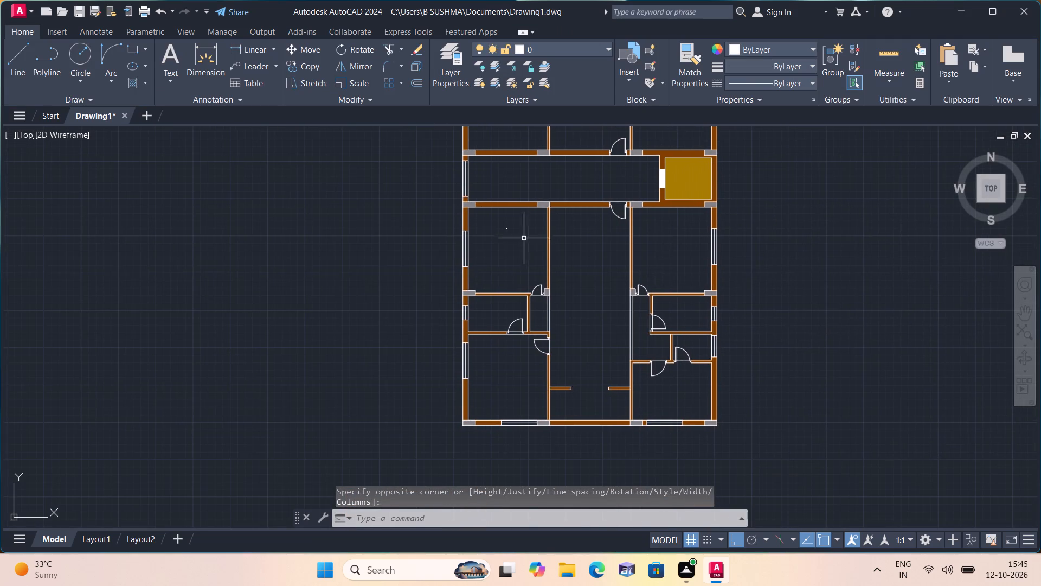
Label the small left-hand room below the 11'0"X12'0" bedroom with two-line multiline text reading TOILET and 5'0"X8'3".
key("space")
scroll(492, 333, "up", 1)
triple_click(491, 302)
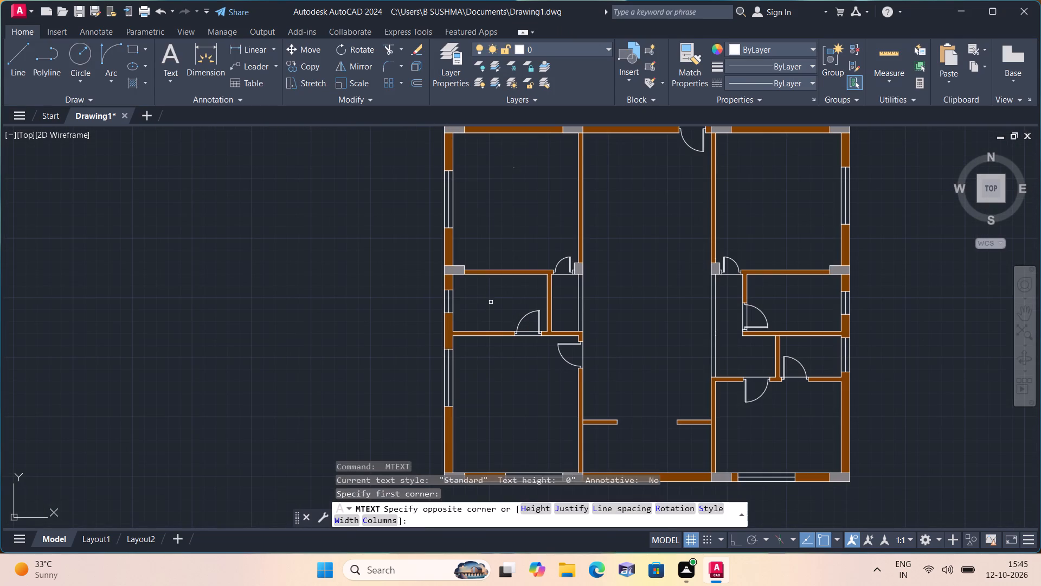
left_click(491, 302)
type("TOILET")
key("Return")
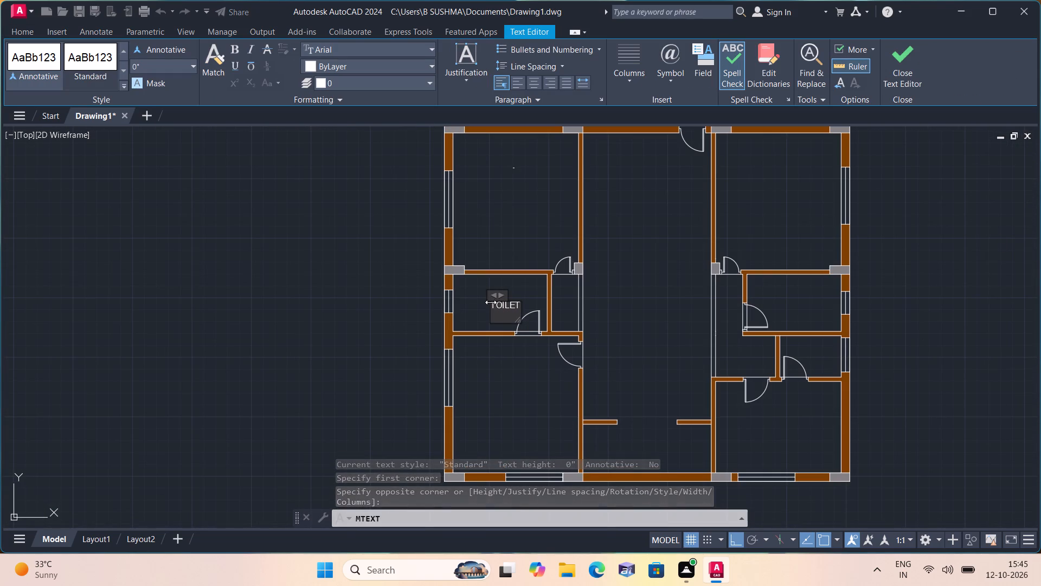
type("5'0\"X8'3\"")
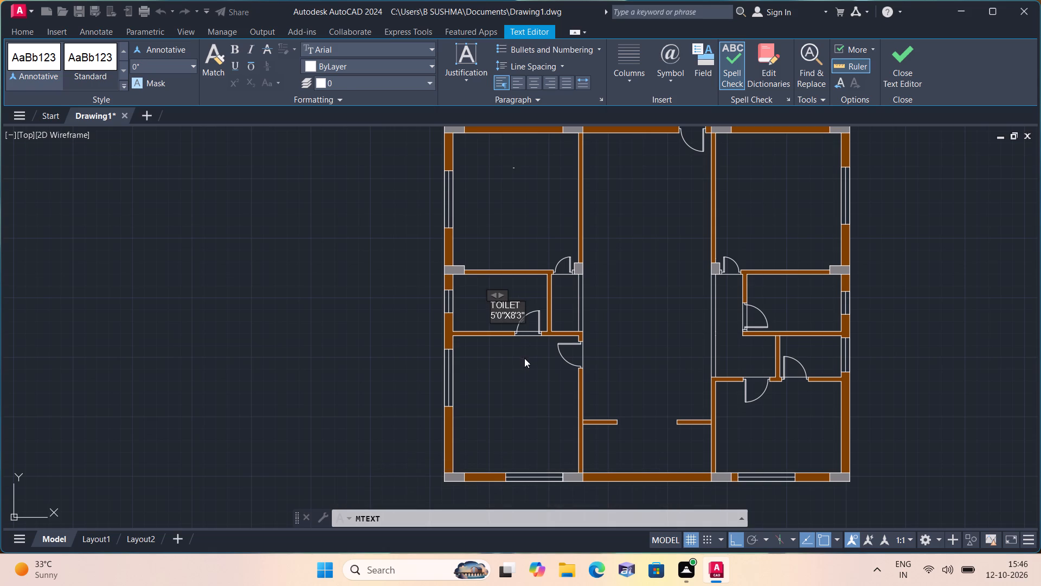
left_click(524, 358)
Label the left-hand corner room below that toilet with two-line multiline text reading BEDROOM and 13'9"X12'0".
middle_click_drag(528, 346, 558, 267)
key("space")
triple_click(554, 308)
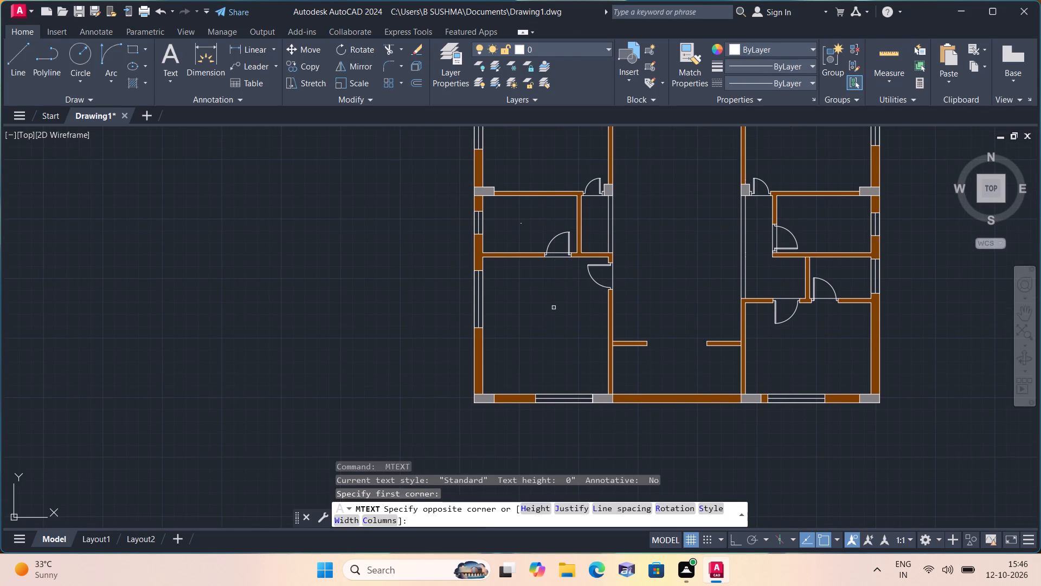
type("BEDROOM")
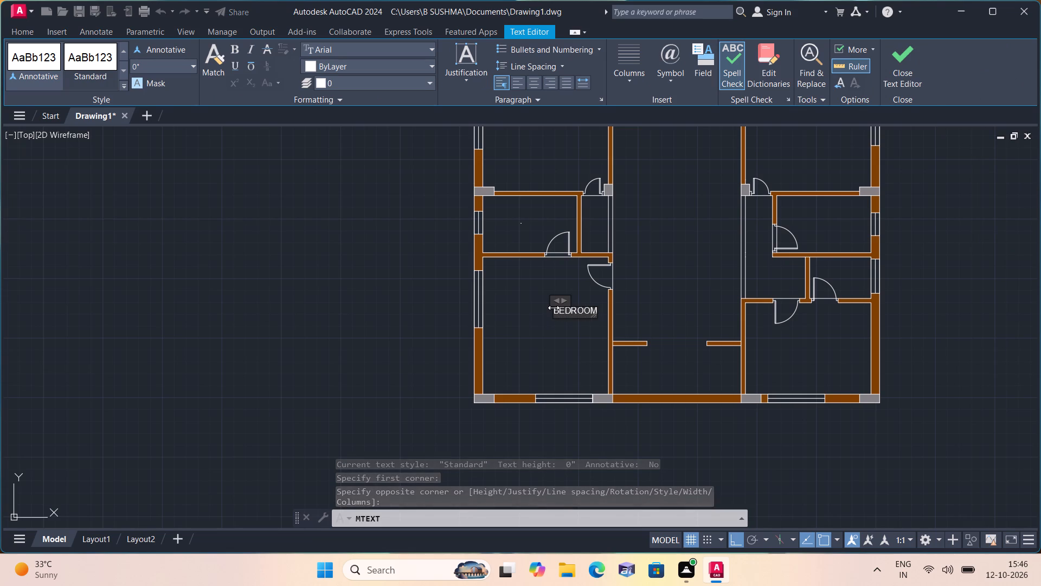
key("Return")
type("13'9\"")
key("x")
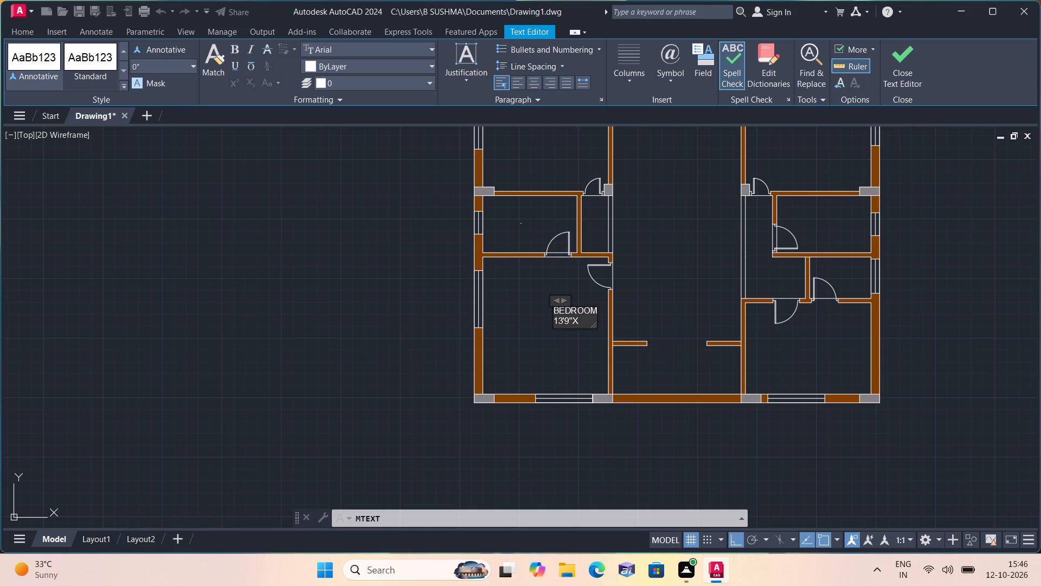
type("12'0\"")
left_click(557, 367)
Add a multiline text label reading 5'0" WIDE SIT-OUT in the strip below the two short wall stubs of the central hall.
middle_click_drag(539, 346, 427, 310)
scroll(534, 342, "down", 1)
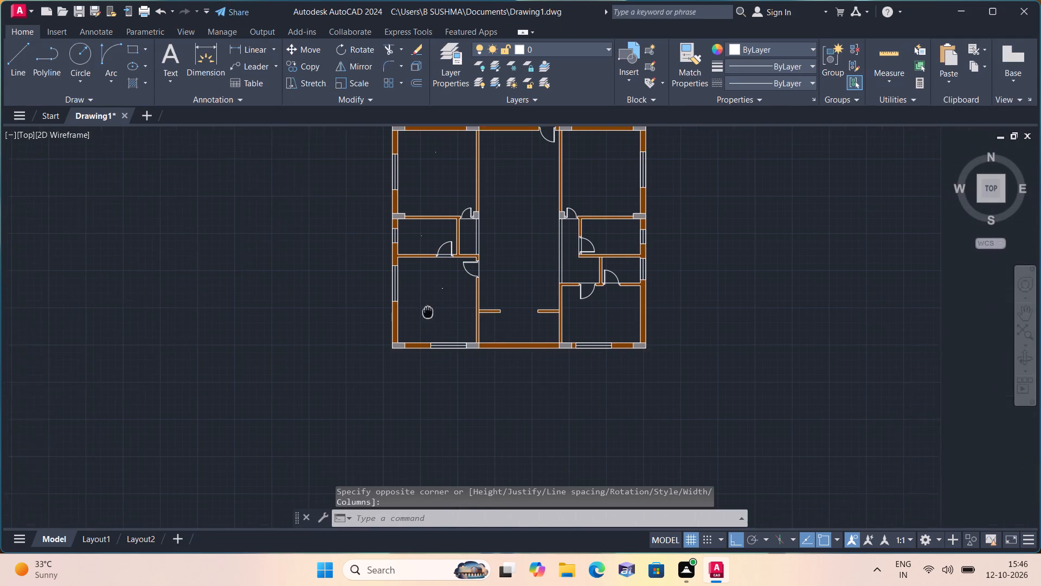
key("space")
triple_click(505, 323)
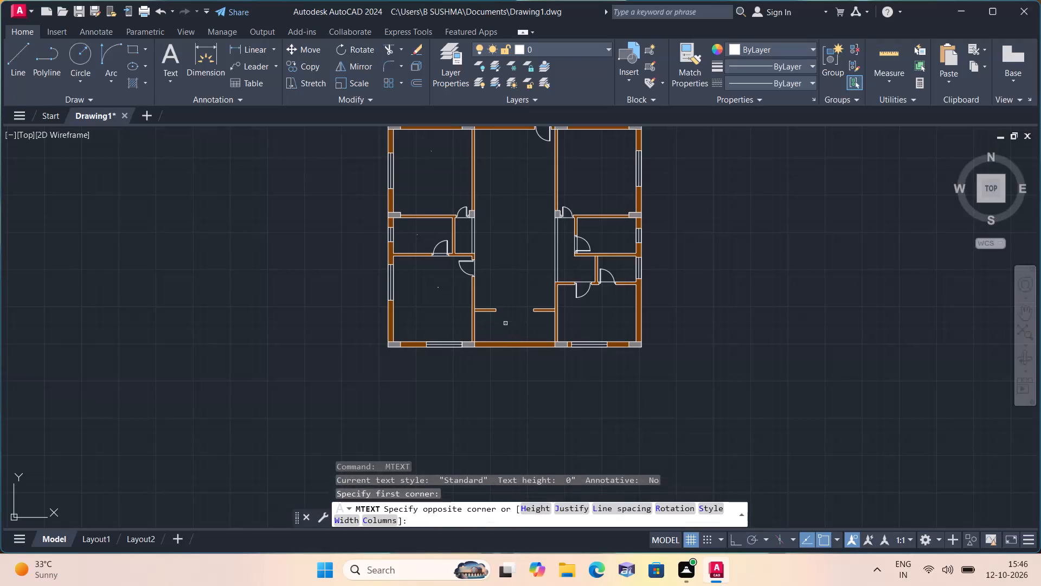
type("5'0\"")
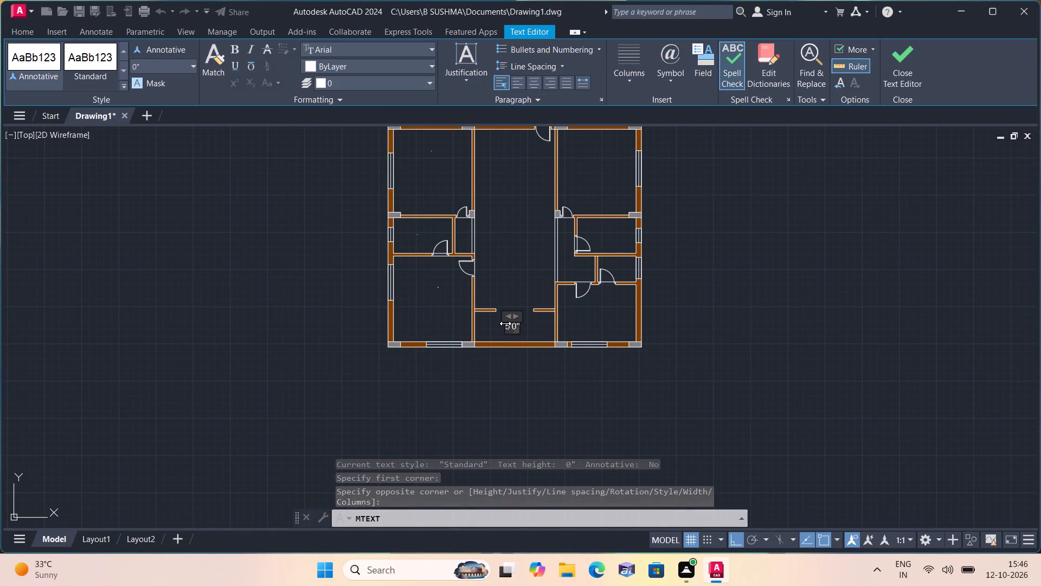
key("space")
type("WIDE")
key("space")
type("SIT-OUT")
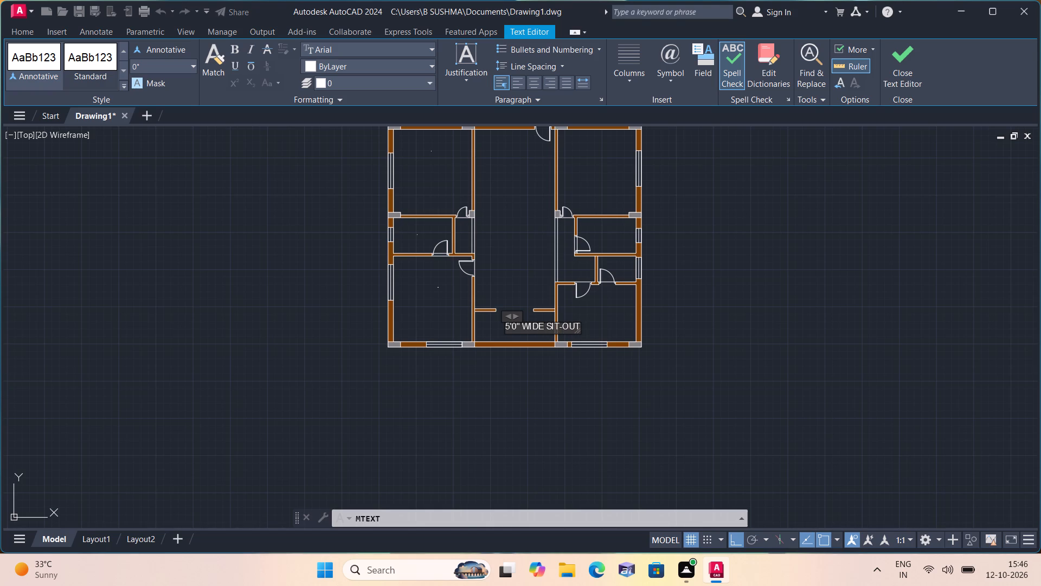
left_click(579, 381)
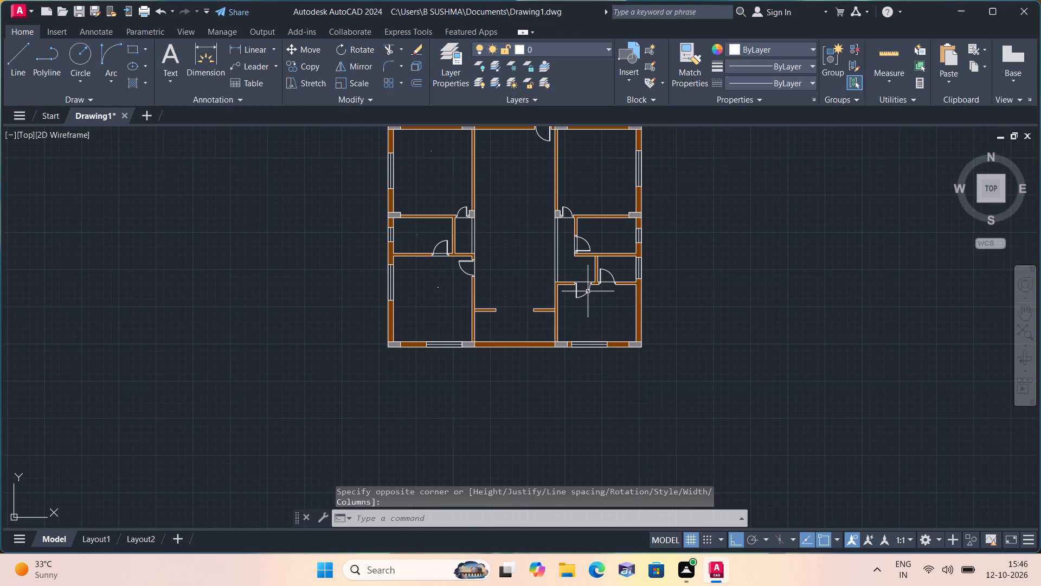
Label the lower right-hand corner room of the plan with two-line multiline text reading KITCHEN and 12'0"X18'0'.
key("space")
triple_click(586, 321)
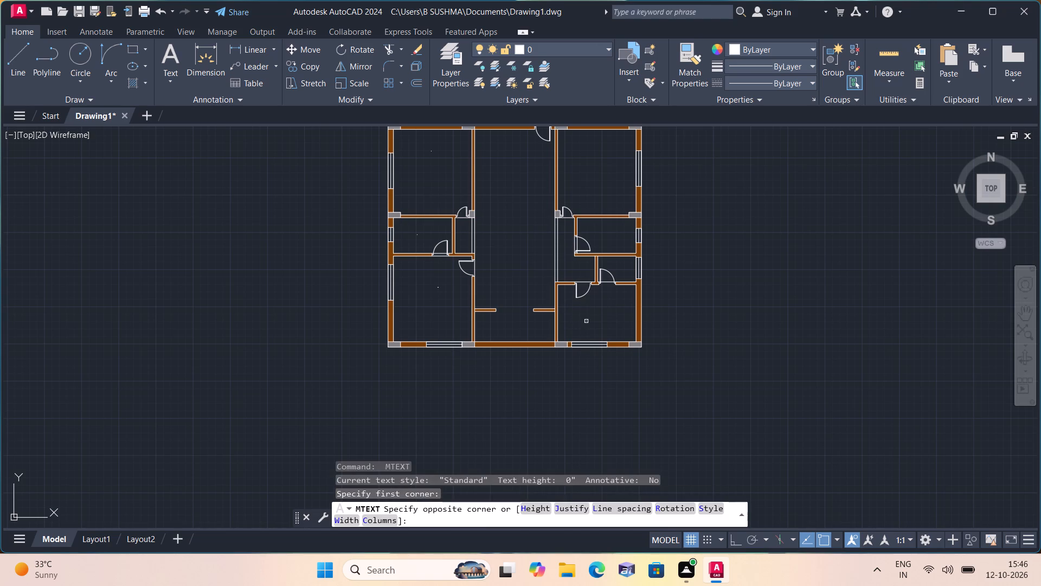
type("KITCHEN")
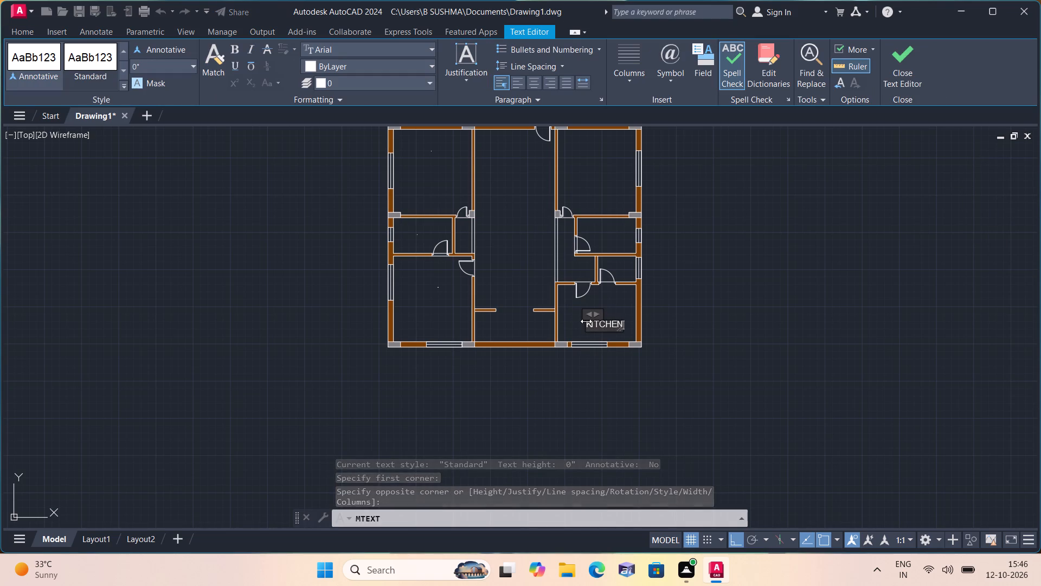
key("Return")
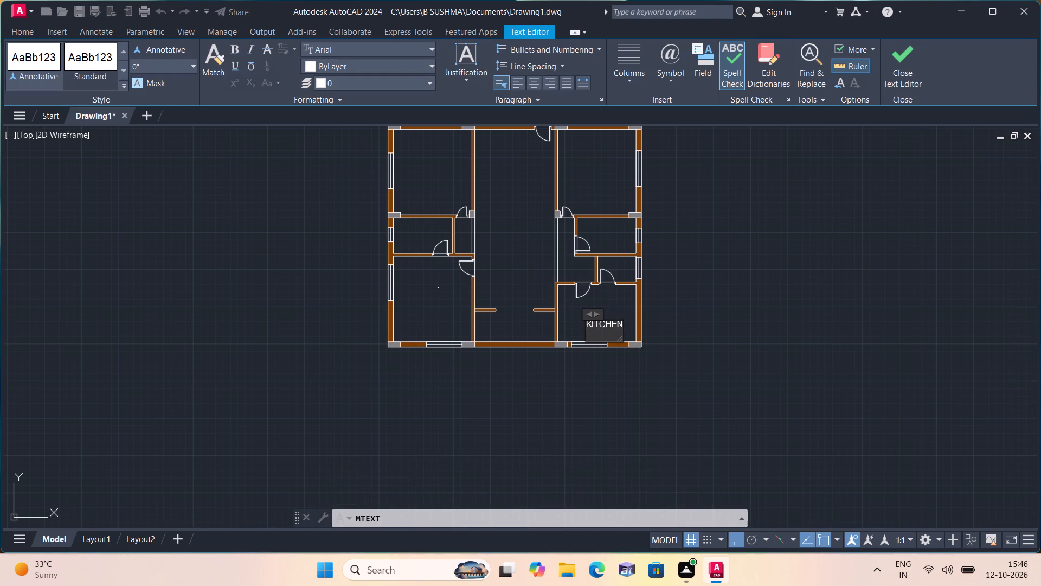
type("12'0\"X")
type("18'")
type("0'")
left_click(503, 286)
Label the small windowed room directly above the kitchen with two-line multiline text reading 5'4.5"WIDE and UTILITY.
middle_click_drag(503, 286, 522, 327)
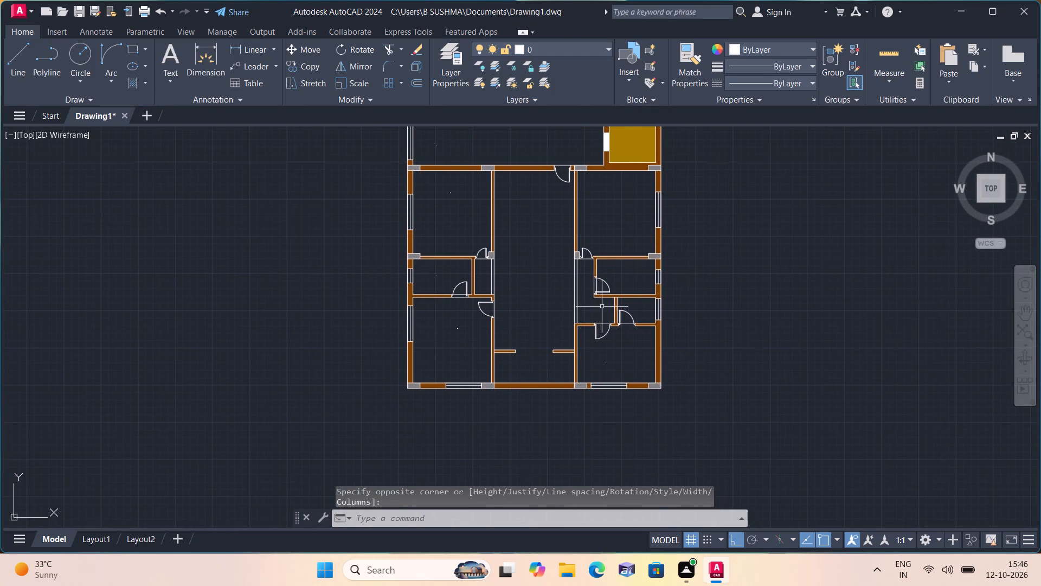
scroll(615, 305, "up", 2)
key("space")
triple_click(644, 303)
left_click(644, 303)
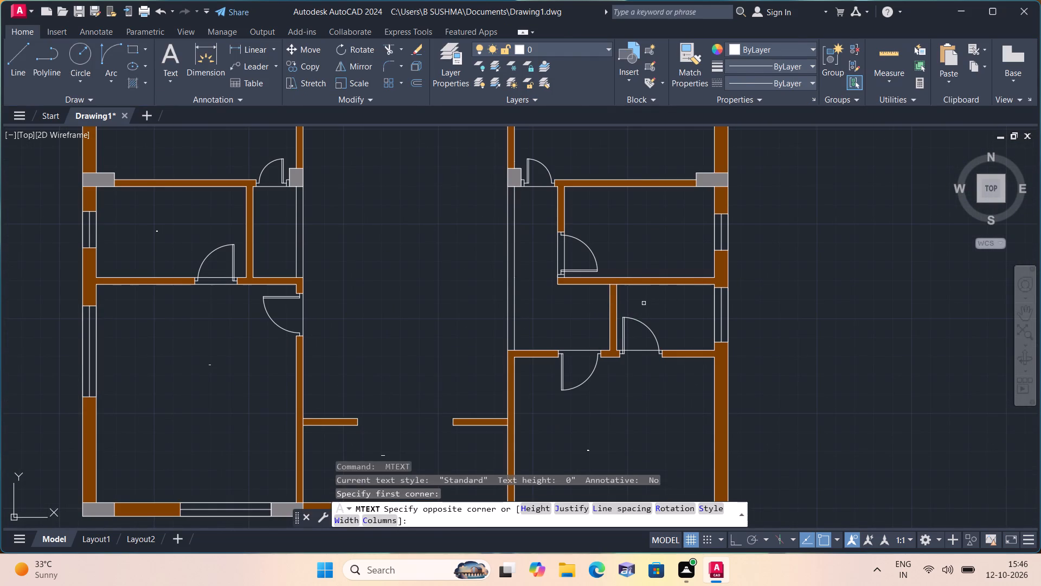
type("5'4.5\"")
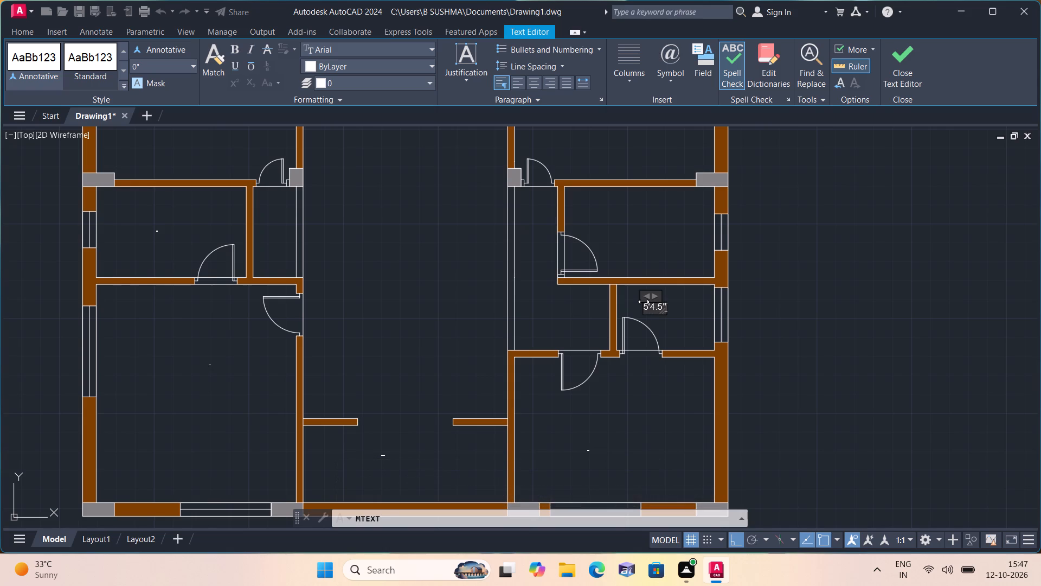
type("WIDE")
key("Return")
key("u")
type("TILITY")
left_click(642, 250)
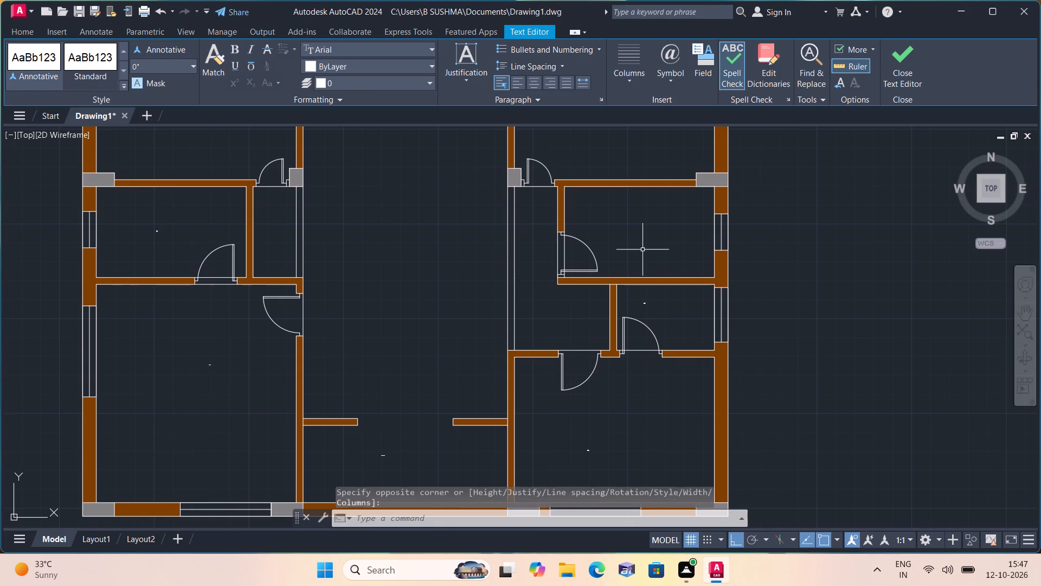
Label the room directly above the utility with two-line multiline text reading TOILET and 8'3"X5'0".
key("space")
triple_click(630, 245)
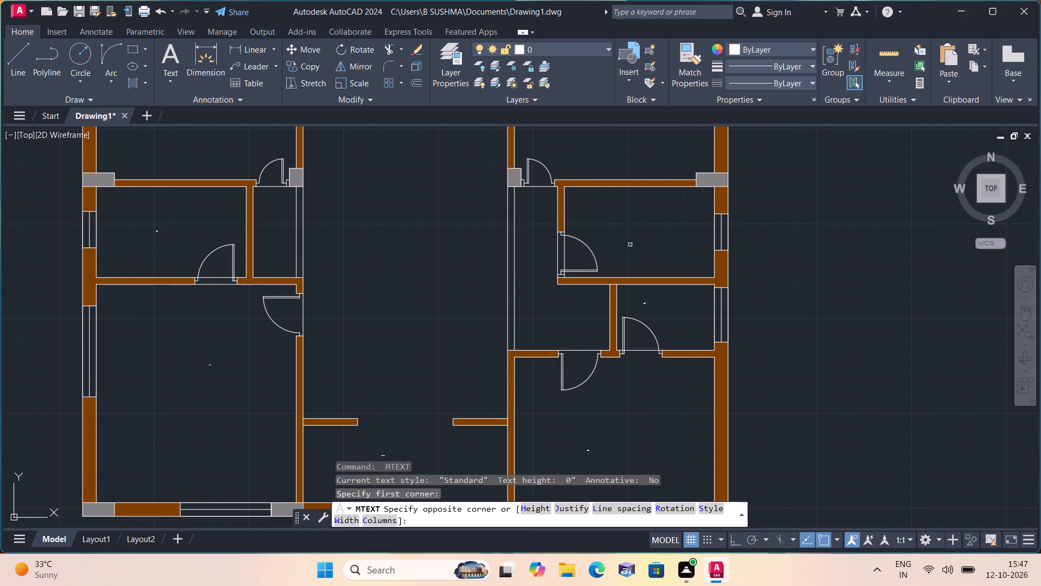
type("TOILET")
key("Return")
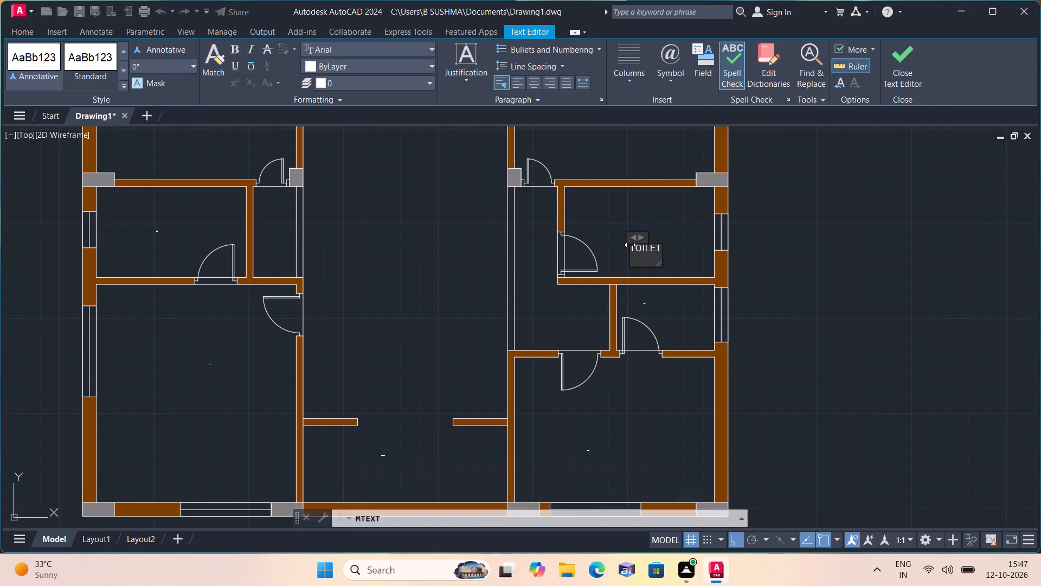
type("8'3\"")
key("x")
type("5'0\"")
left_click(632, 192)
Label the large room between the toilet and the lift with two-line multiline text reading BEDROOM and 11'0"X12'0".
middle_click_drag(629, 201, 661, 291)
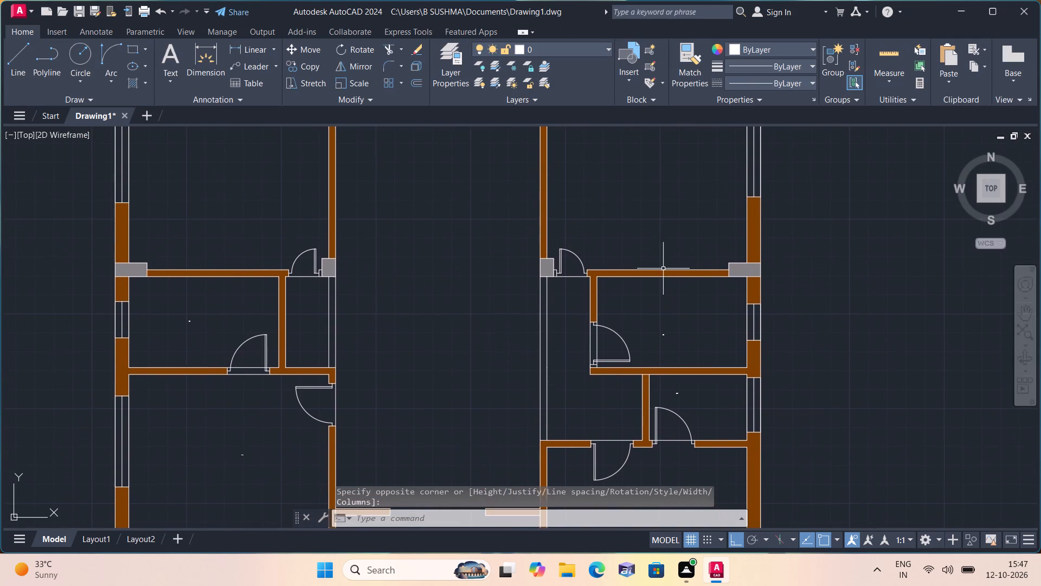
middle_click_drag(653, 225, 678, 330)
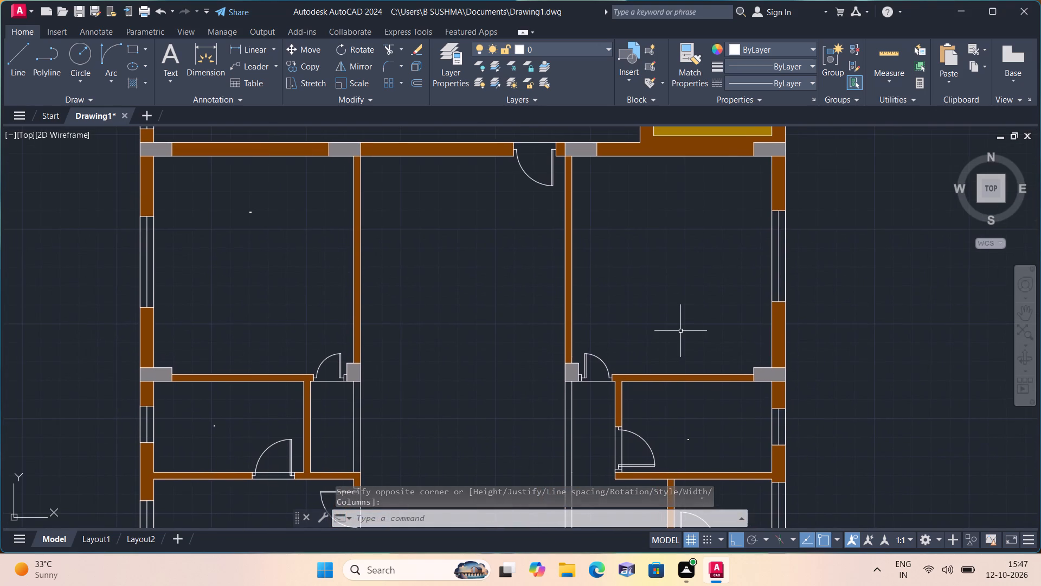
key("space")
left_click_drag(677, 269, 682, 273)
double_click(682, 274)
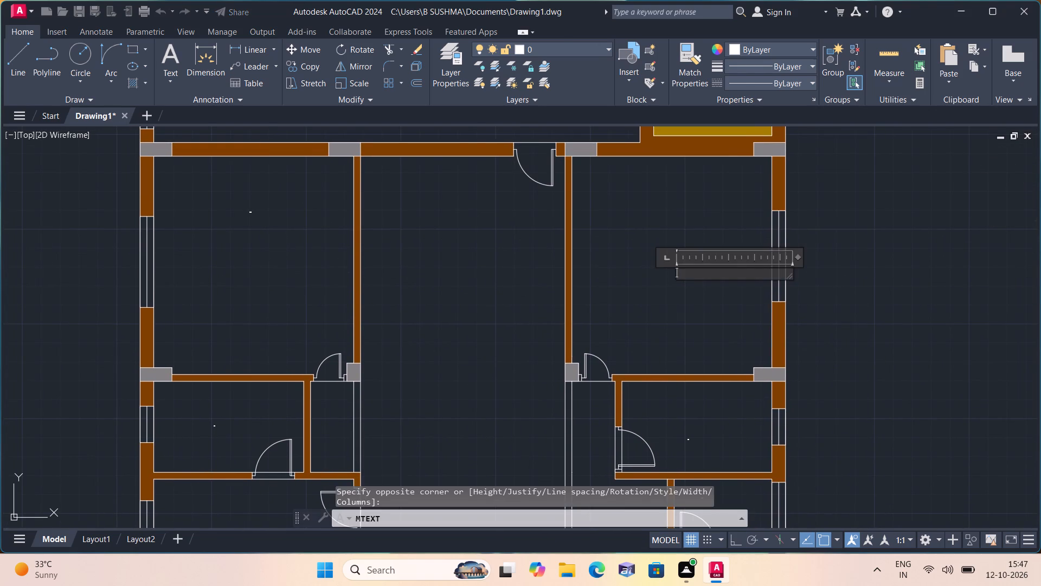
type("BEDROOM")
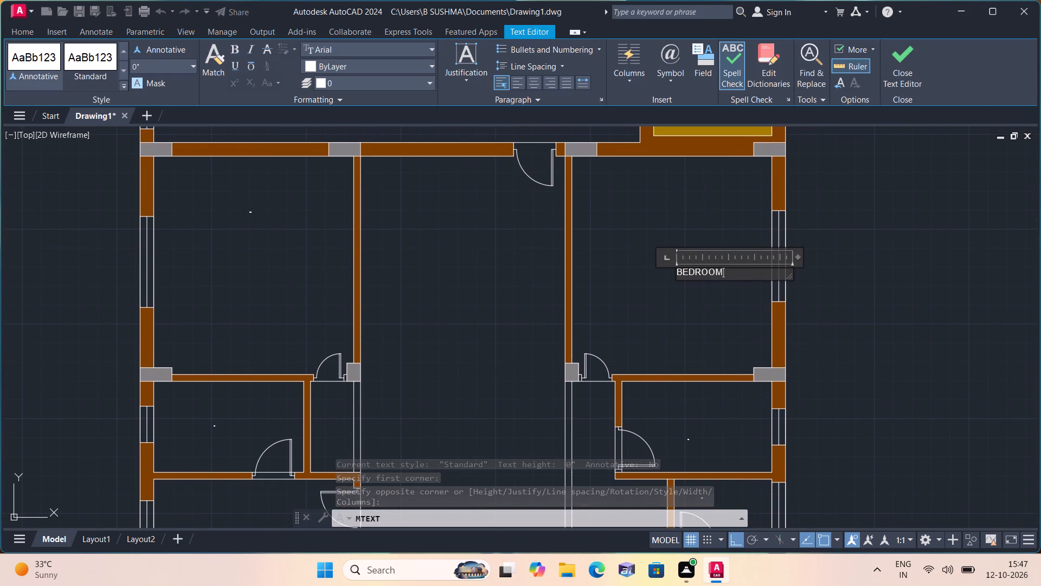
key("Return")
key("1")
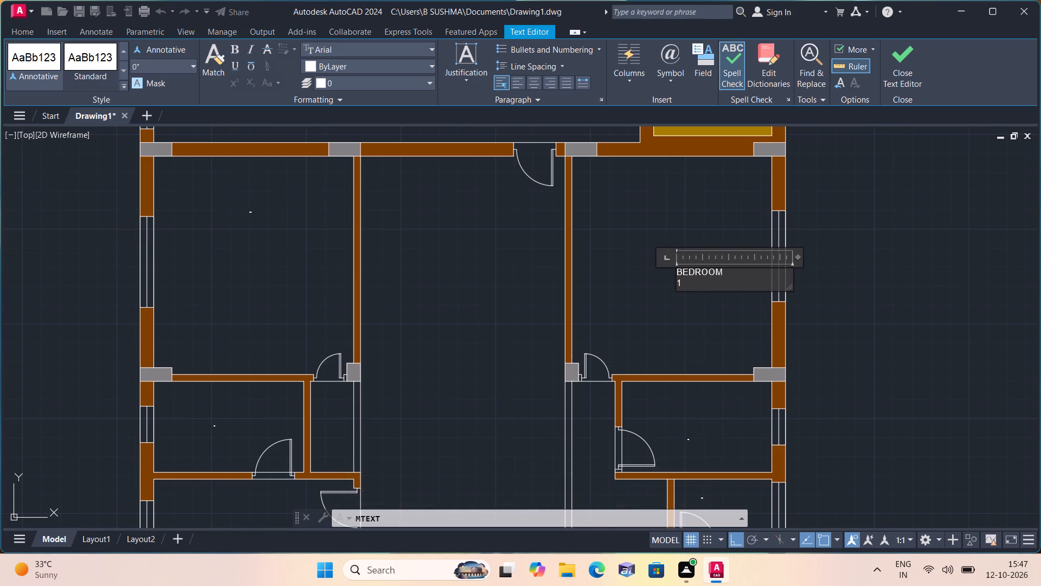
type("1'")
type("0\"X")
type("12'0\"")
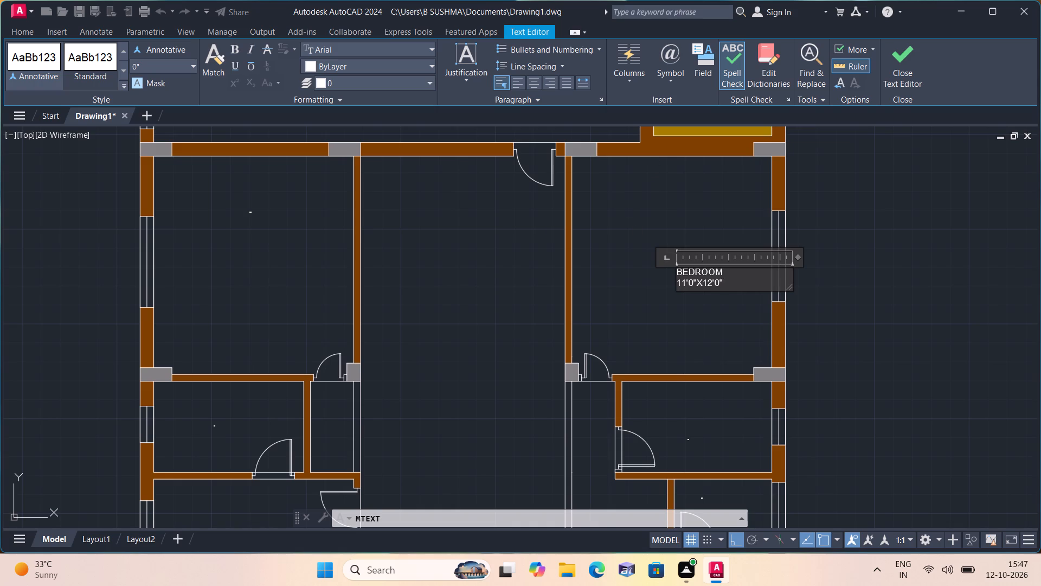
left_click(633, 226)
Add a multiline text label reading DN near the middle of the long central corridor beside the lift.
scroll(584, 206, "down", 2)
middle_click_drag(556, 247, 595, 328)
scroll(555, 245, "up", 1)
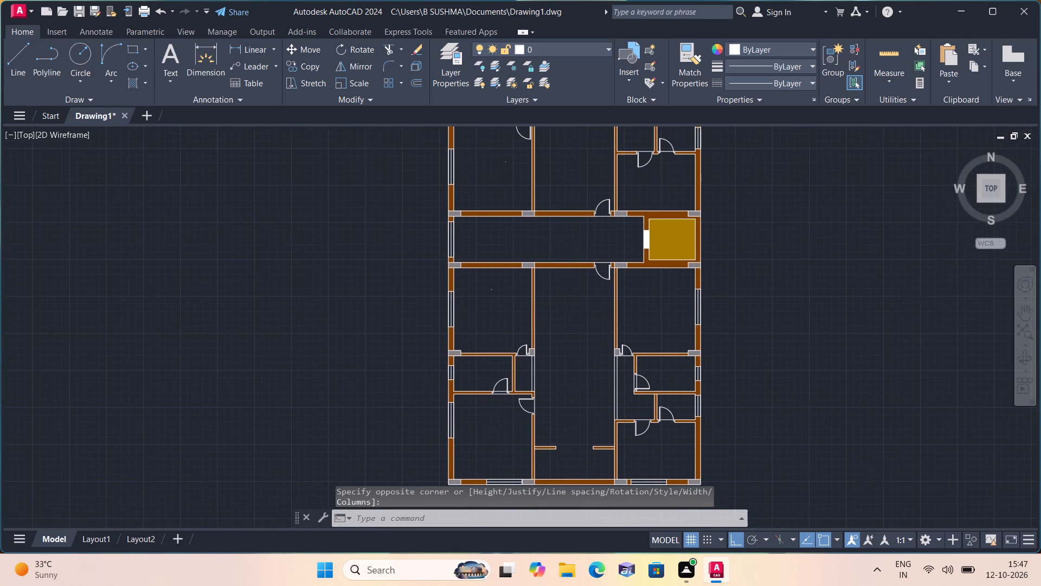
scroll(555, 245, "up", 1)
key("space")
triple_click(557, 239)
left_click(557, 239)
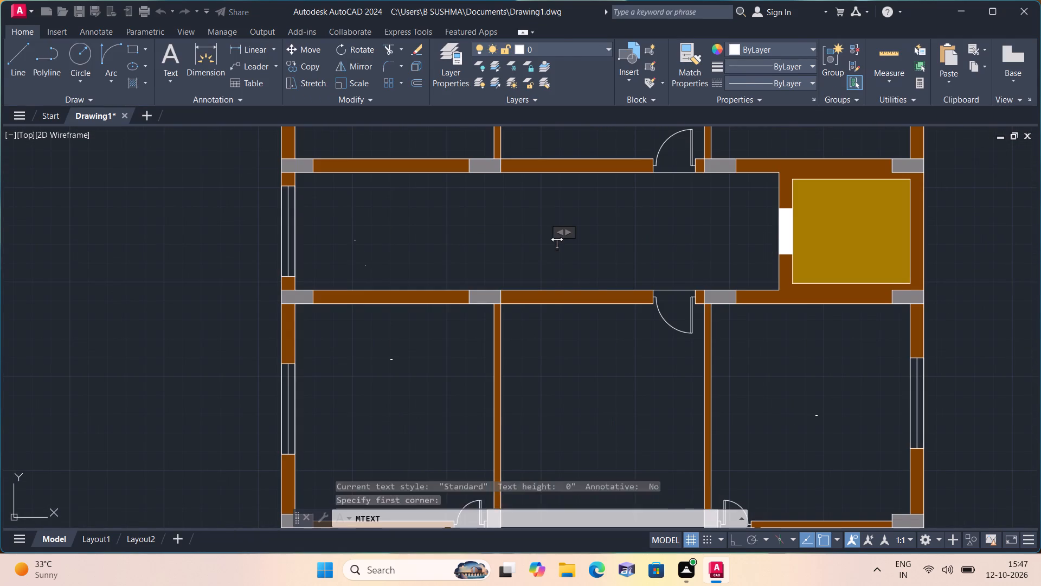
key("d")
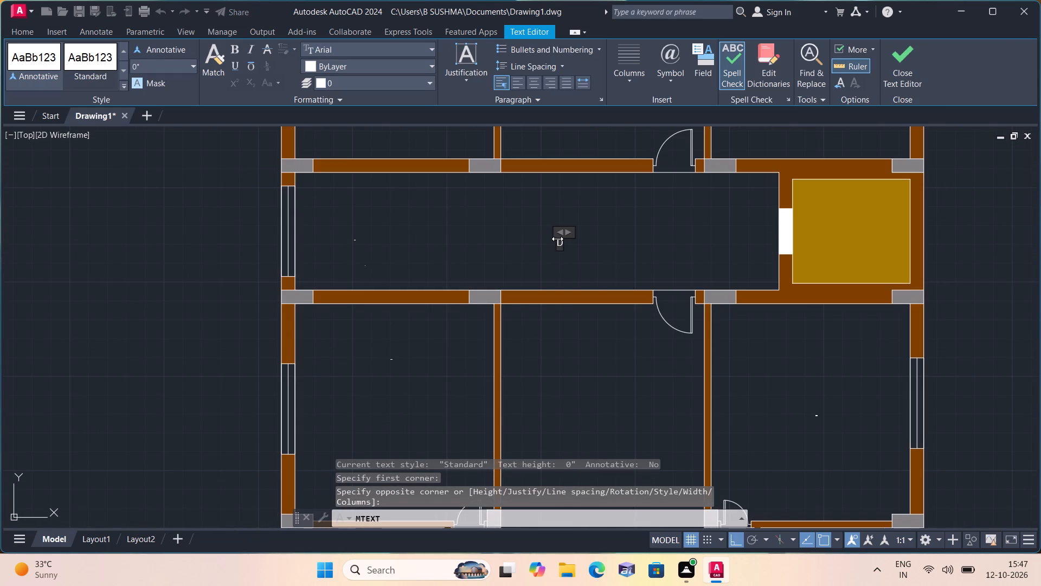
key("n")
left_click(608, 259)
Add a multiline text label reading UP just below the DN label in the central corridor.
key("space")
triple_click(567, 261)
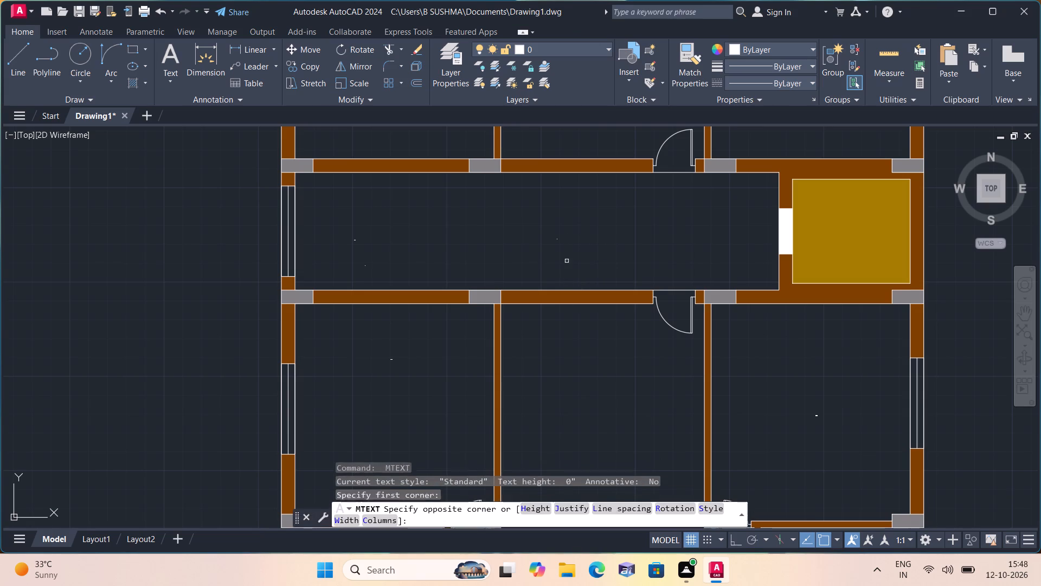
type("UP")
left_click(607, 257)
Label the lift end of the central corridor, between the two entrance doors, with two-line multiline text reading LOBBY and 15'6"X7'6".
middle_click_drag(605, 253, 599, 285)
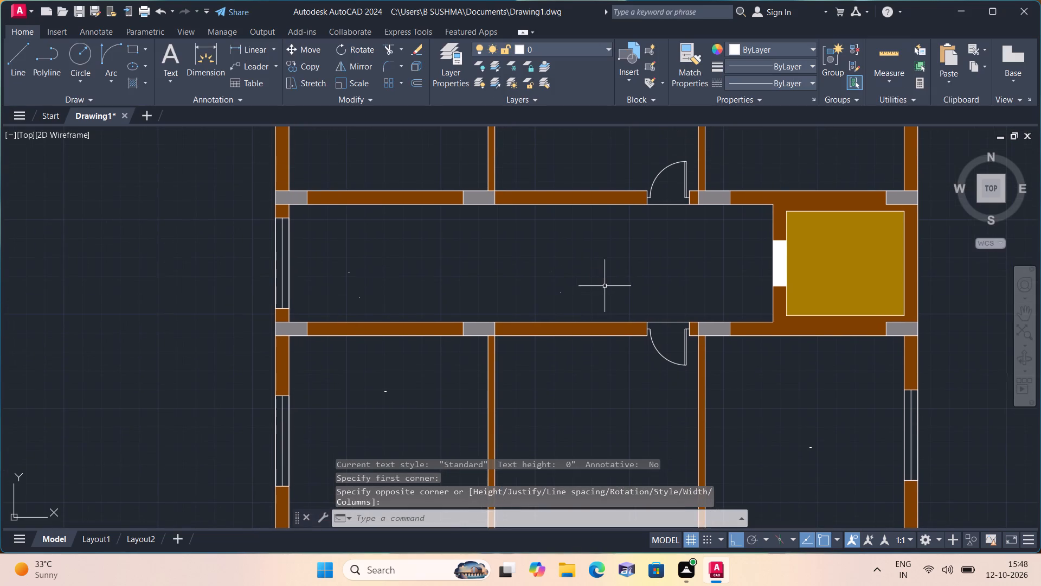
key("space")
triple_click(640, 260)
type("LOBBY")
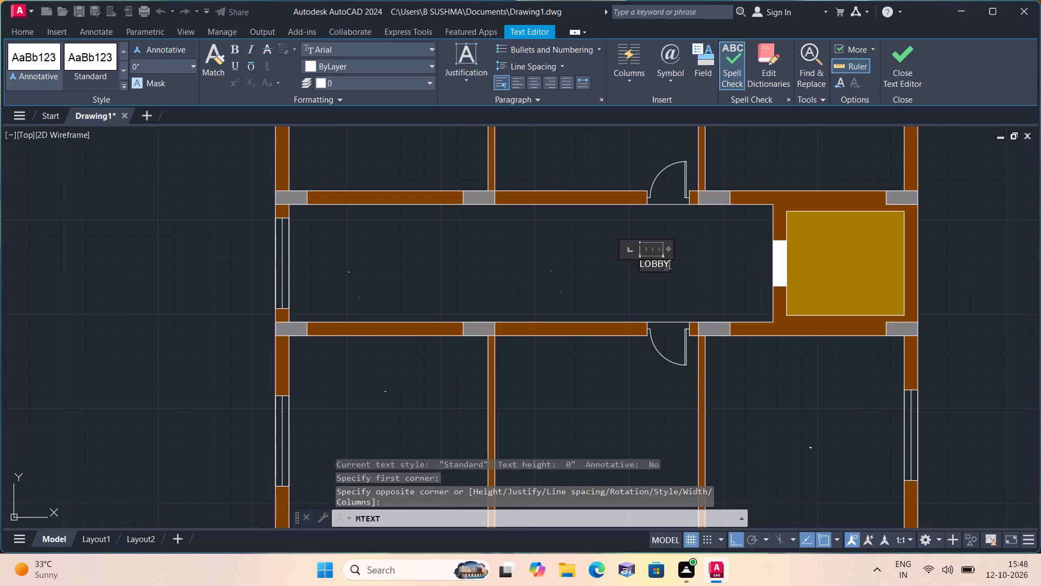
key("Return")
key("1")
key("5")
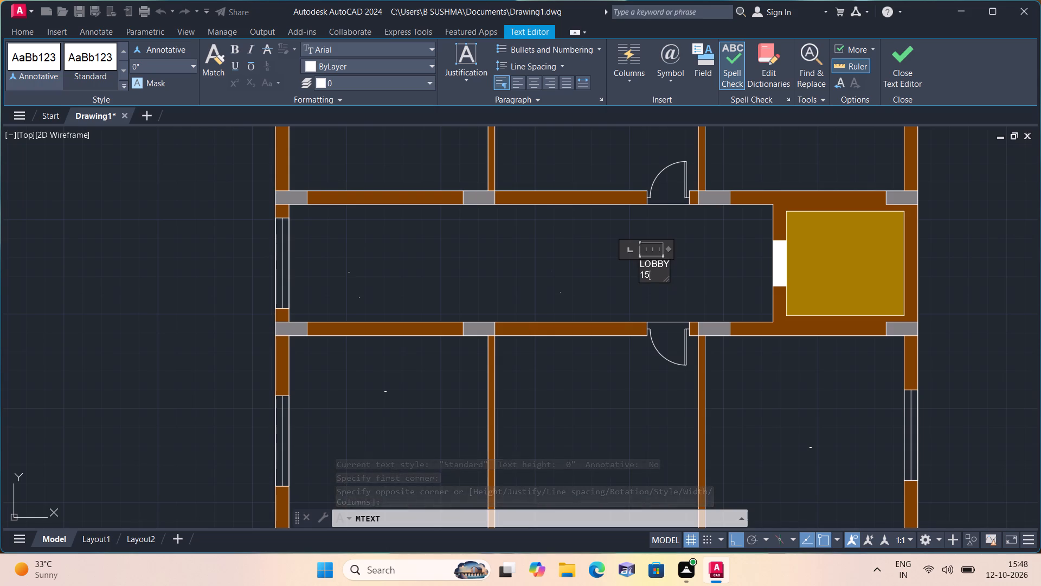
type("'6")
key("shift+quotedbl")
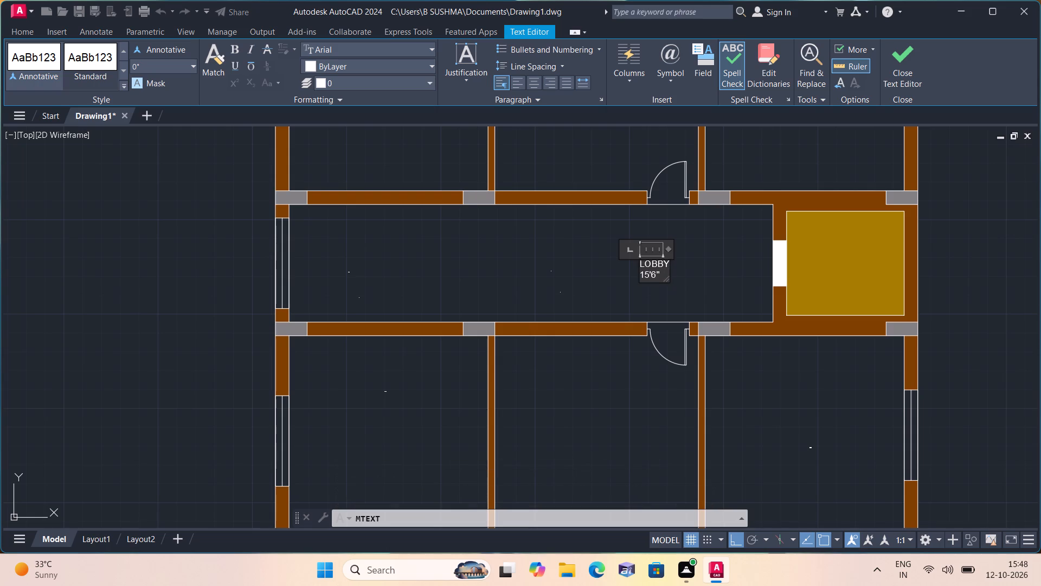
key("x")
type("7'6\"")
left_click(577, 266)
Label the yellow-filled lift shaft with two-line multiline text reading LIFT and 6'6"X6'6".
middle_click_drag(587, 265, 584, 266)
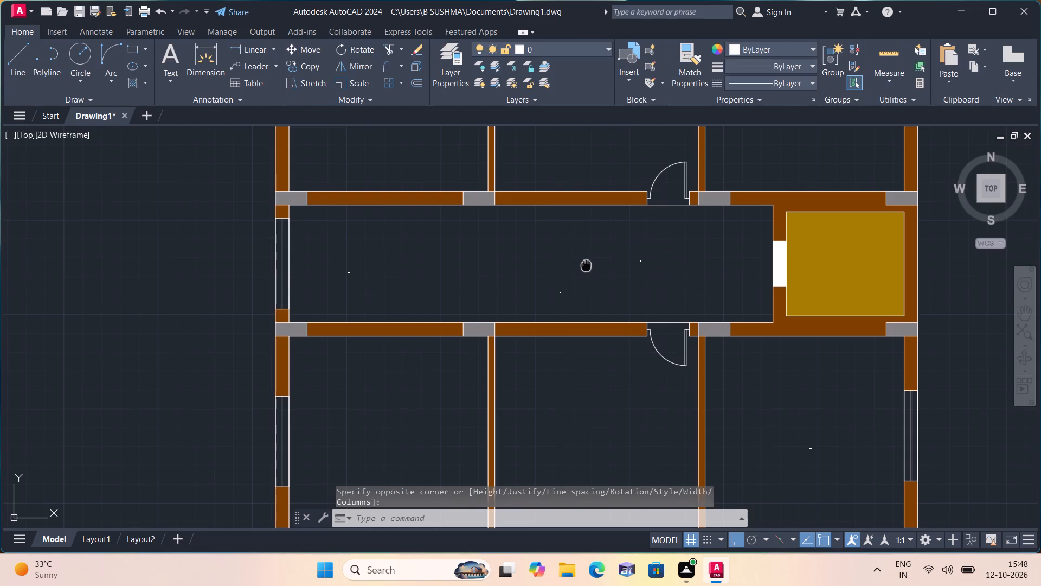
middle_click_drag(584, 266, 499, 323)
key("space")
triple_click(752, 316)
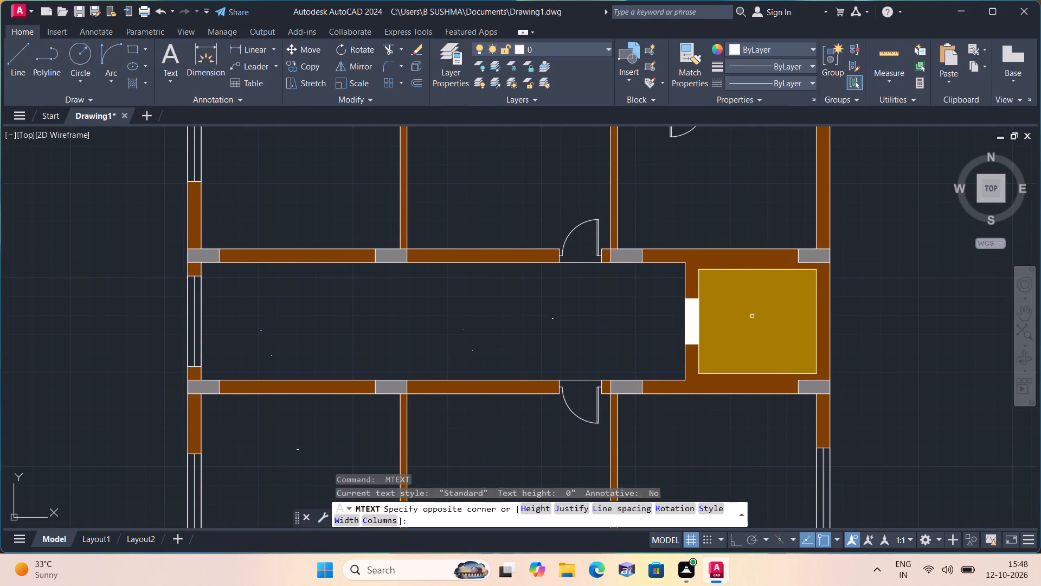
type("LIFT")
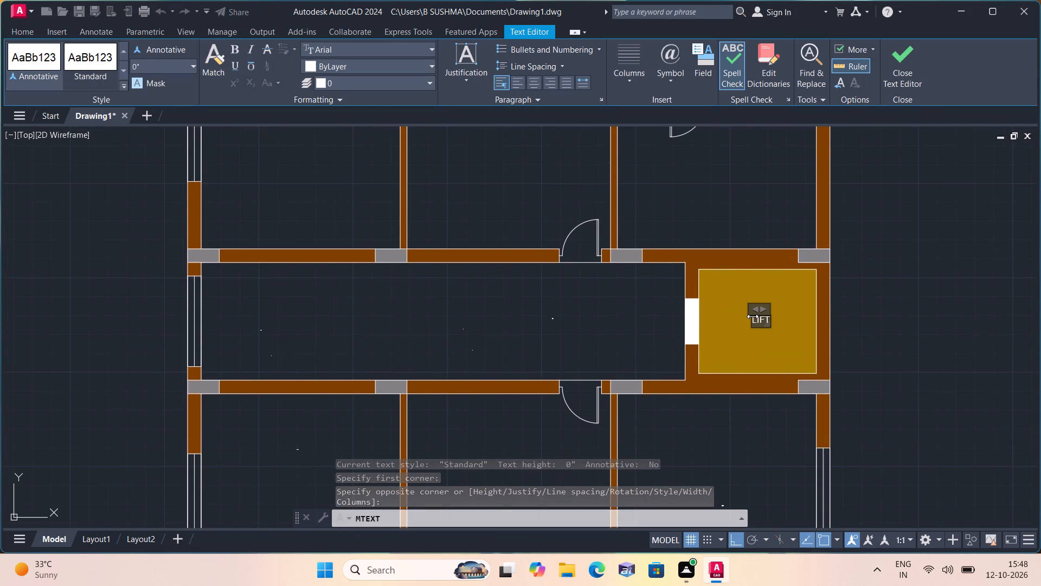
key("Return")
type("6'6'X6'6\"")
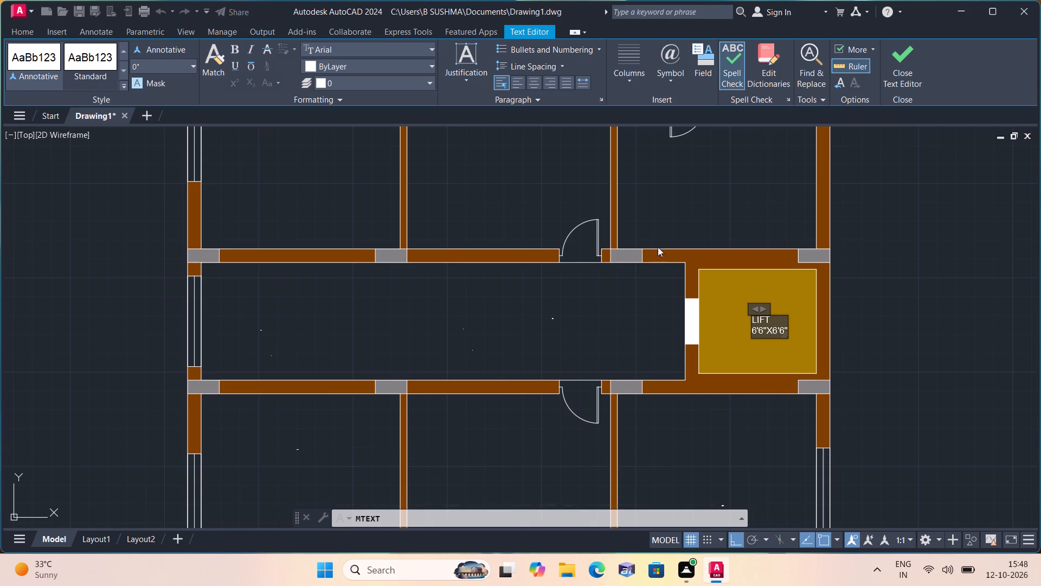
left_click(670, 228)
Label the room directly above the lift with two-line multiline text reading KITCHEN and 12'0"X18'0".
scroll(681, 215, "down", 1)
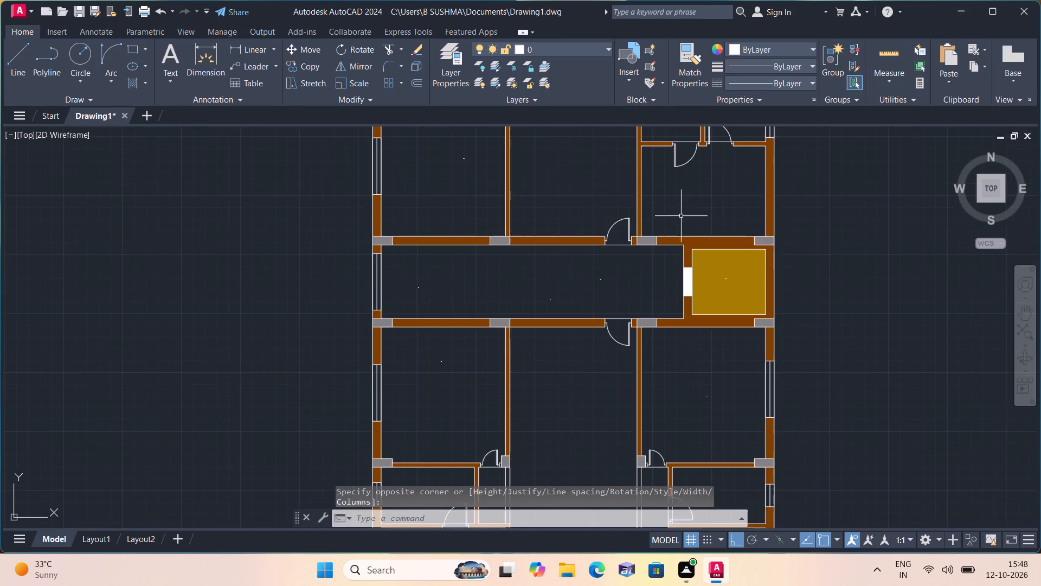
middle_click_drag(681, 219, 701, 308)
key("space")
triple_click(717, 285)
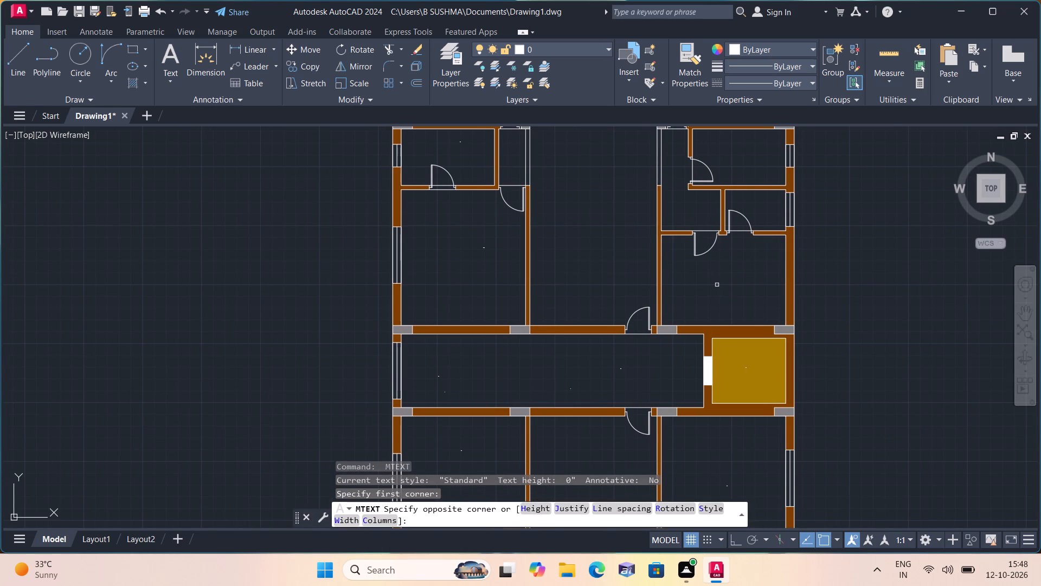
left_click(717, 285)
type("KITCHEN")
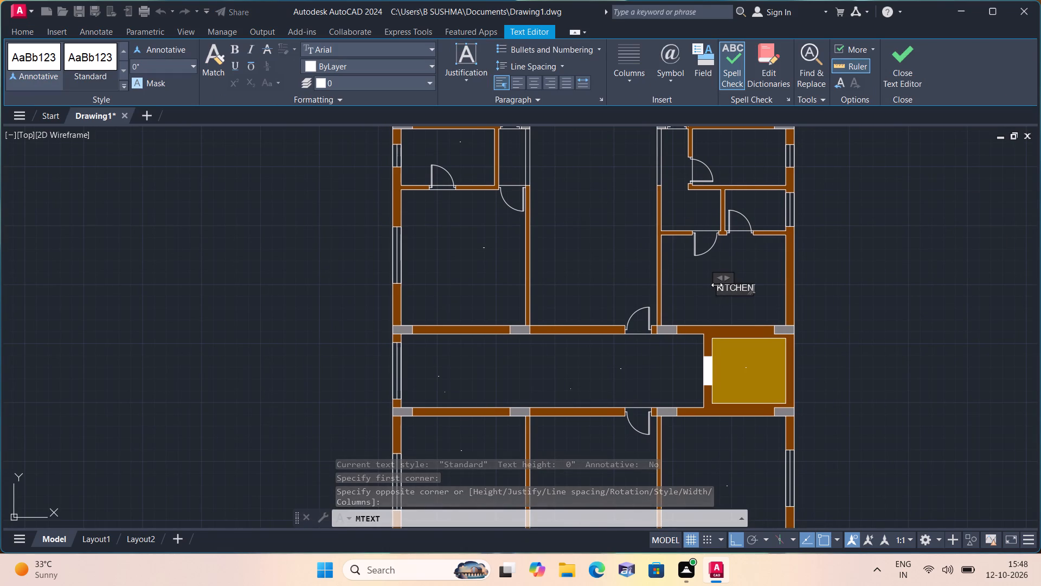
key("Return")
type("12'")
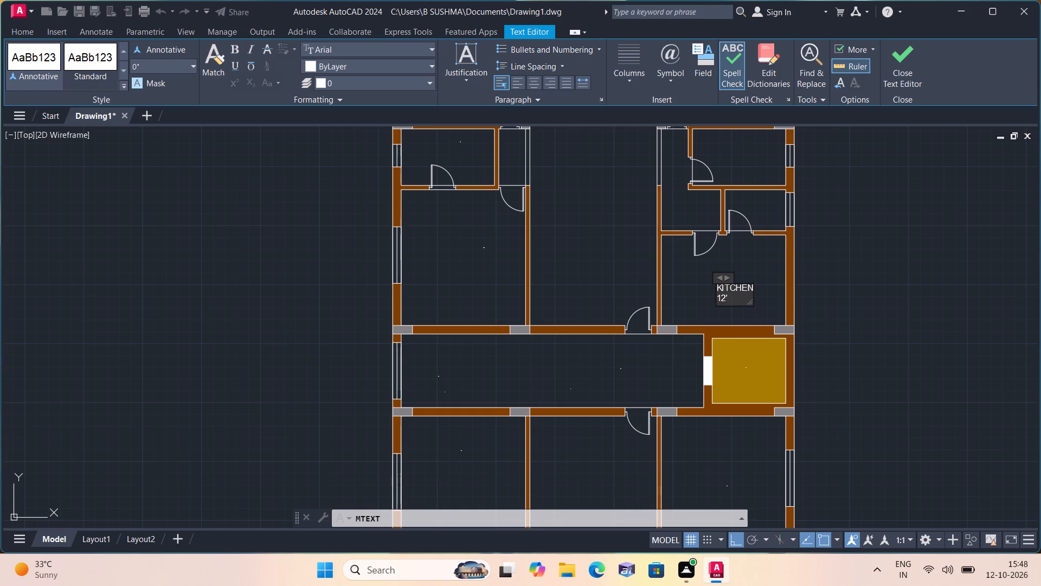
key("0")
key("shift+quotedbl")
key("x")
type("18'0\"")
left_click(576, 206)
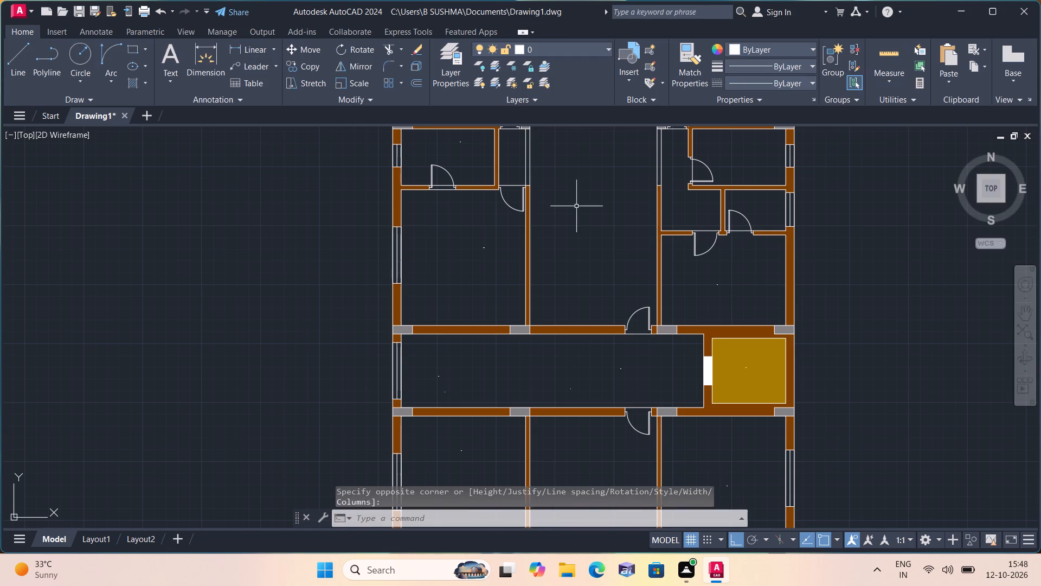
Label the small windowed room directly above the upper unit's kitchen with two-line multiline text reading 5'4.5"WIDE and UTILITY.
middle_click_drag(576, 208, 587, 253)
scroll(588, 238, "up", 1)
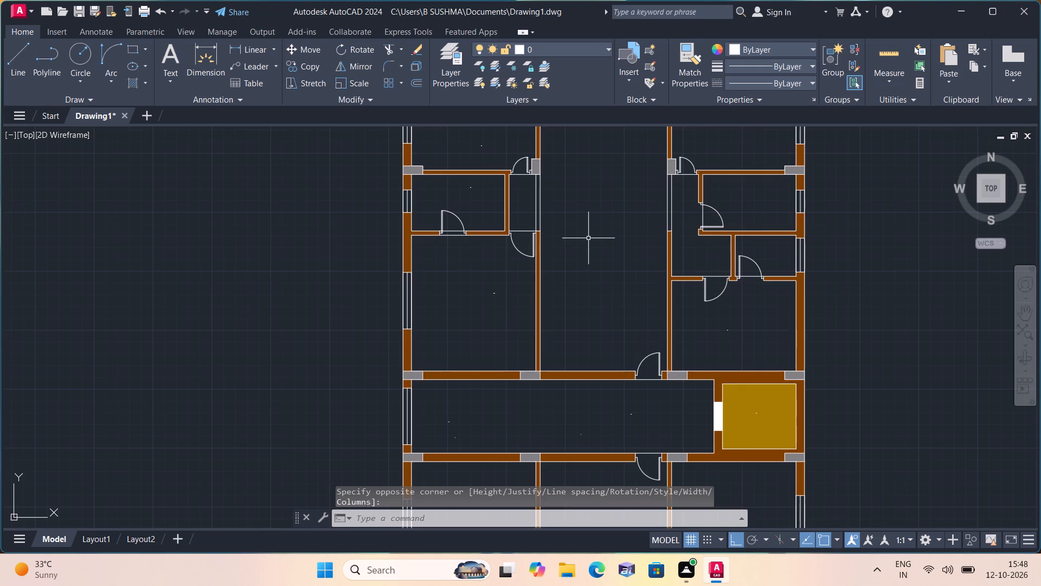
middle_click_drag(587, 238, 545, 301)
key("space")
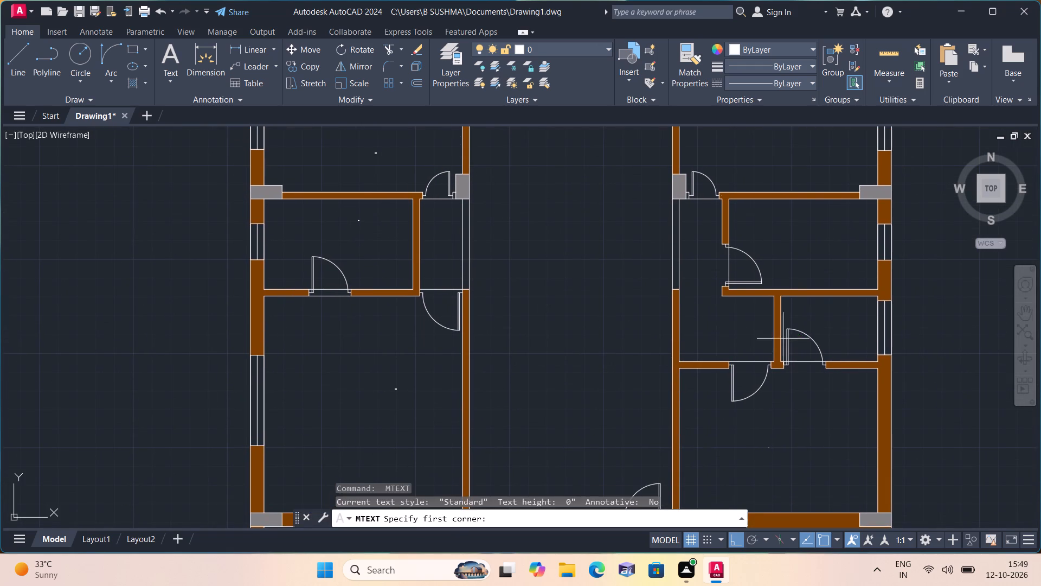
triple_click(813, 327)
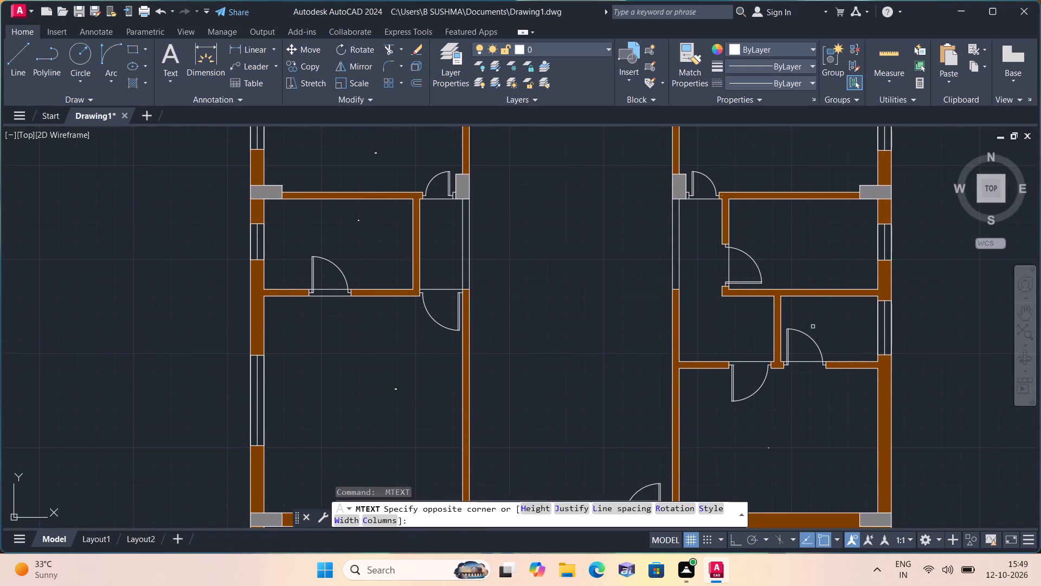
type("5'4.5\"")
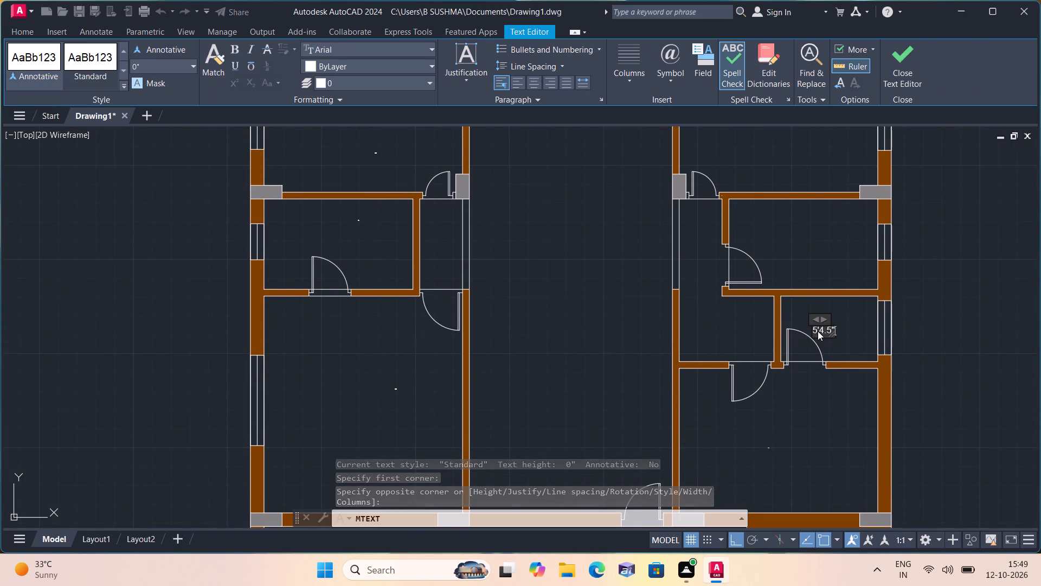
type("WIDE")
key("Return")
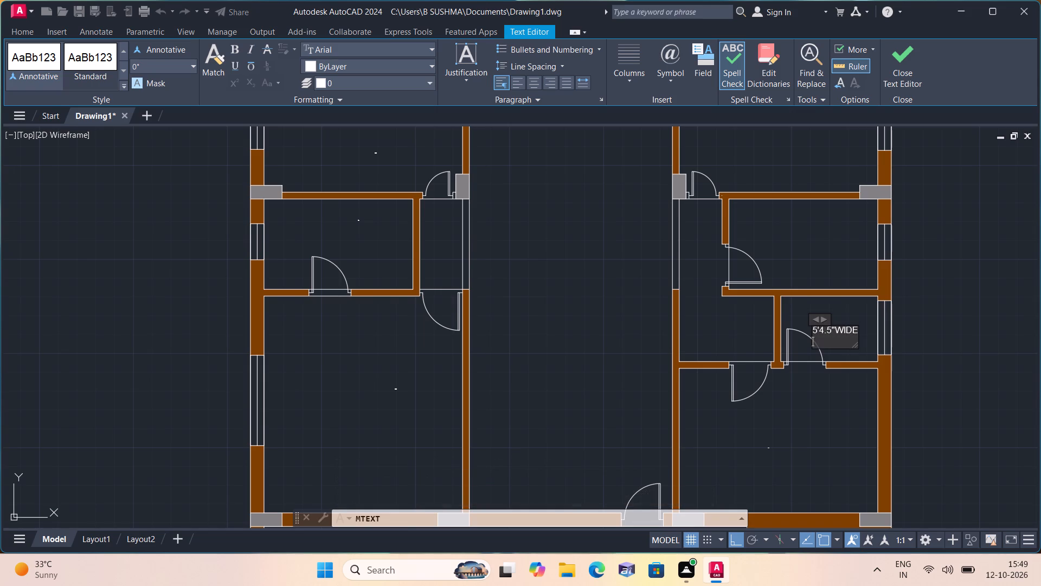
type("UTILITY")
left_click(792, 257)
Label the room directly above the utility with two-line multiline text reading TOILET and 8'3"X5'0".
key("space")
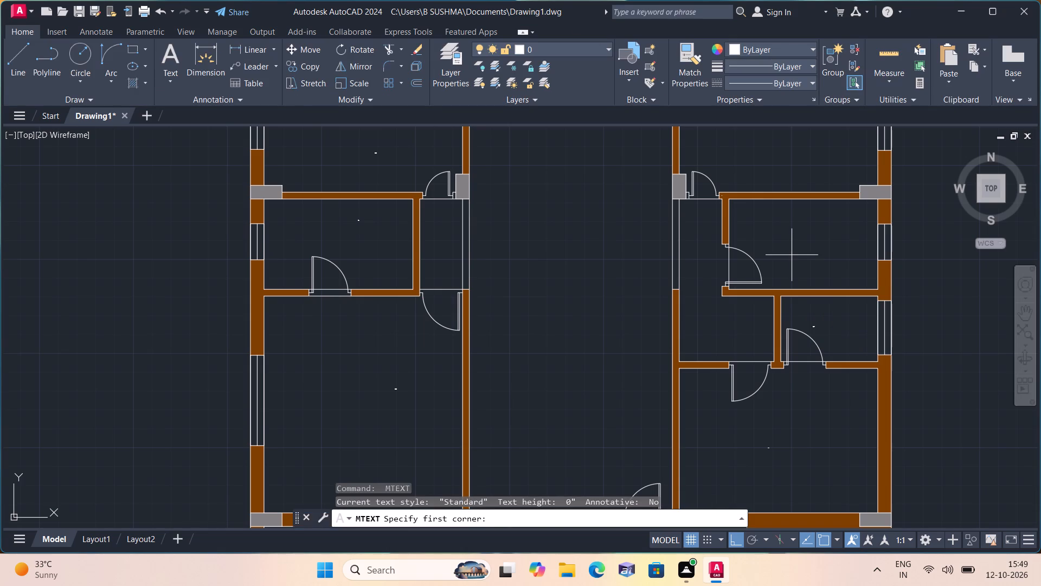
triple_click(792, 255)
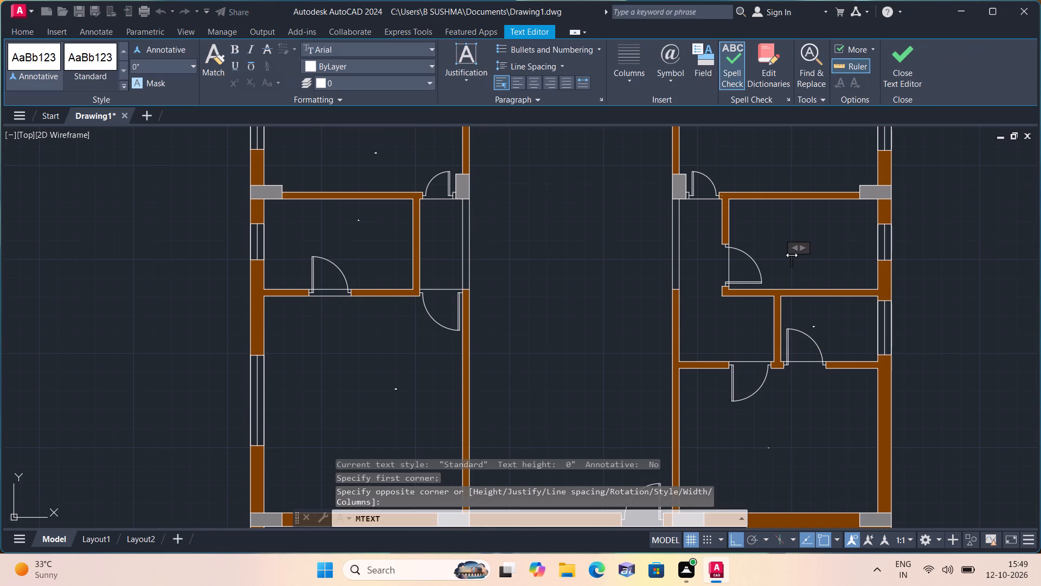
type("TOILET")
key("Return")
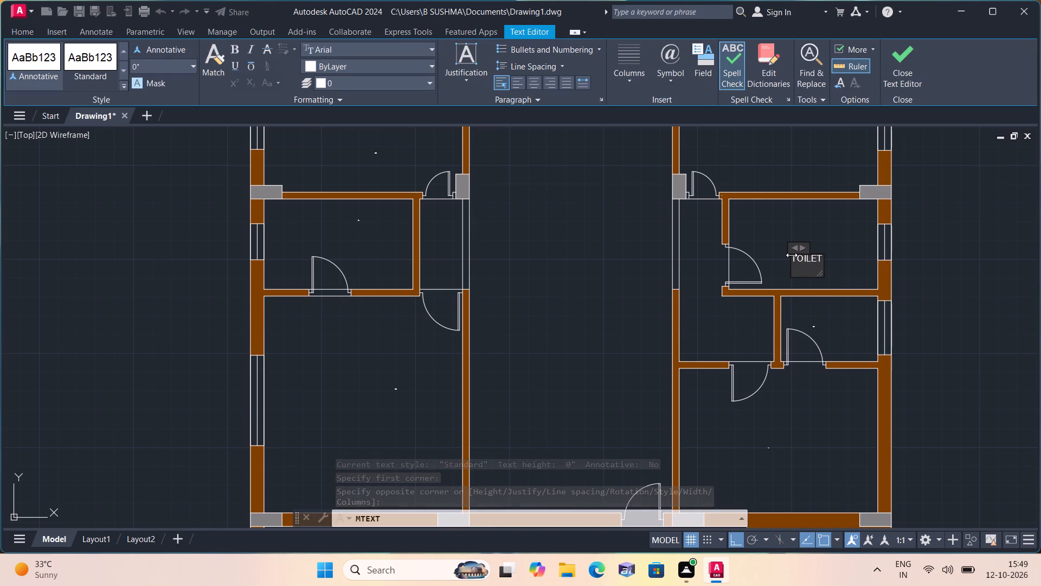
type("8'3\"X")
type("5'0\"")
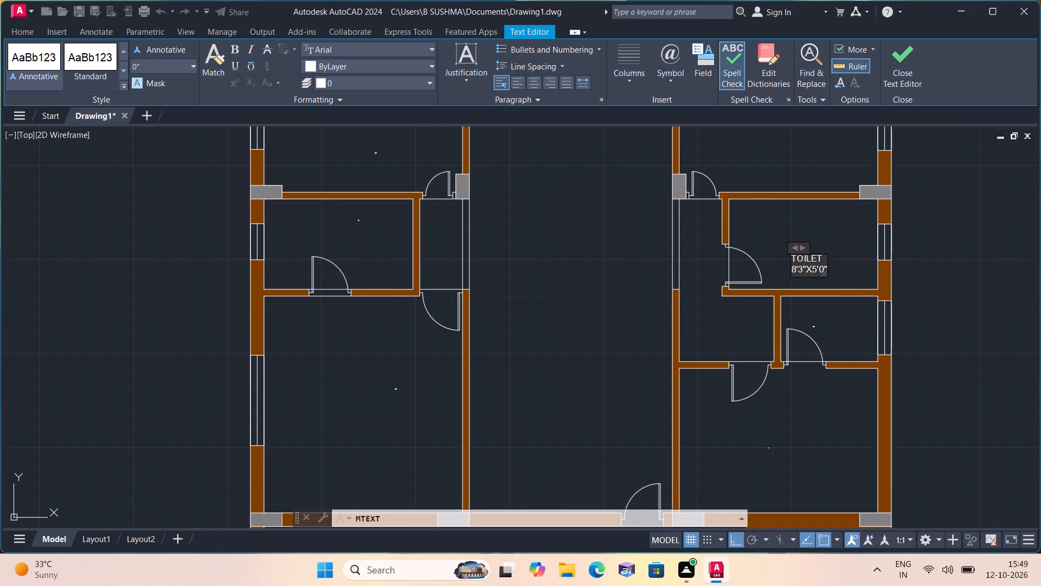
left_click(781, 214)
Label the large corner room directly above the 8'3"X5'0" toilet with two-line multiline text reading BEDROOM and 11'0"X12'0".
middle_click_drag(780, 216, 792, 353)
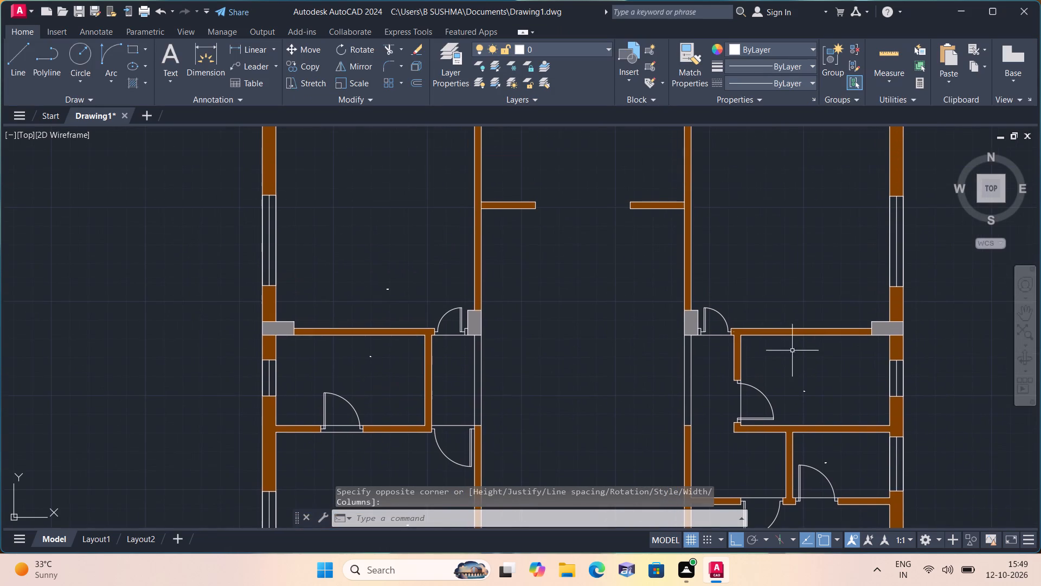
key("space")
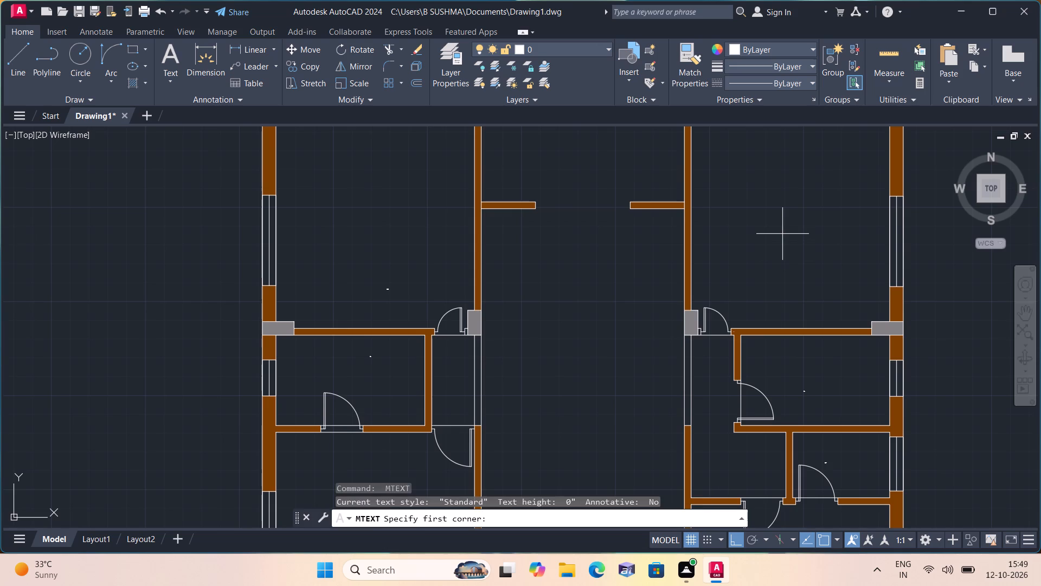
double_click(782, 234)
left_click(780, 230)
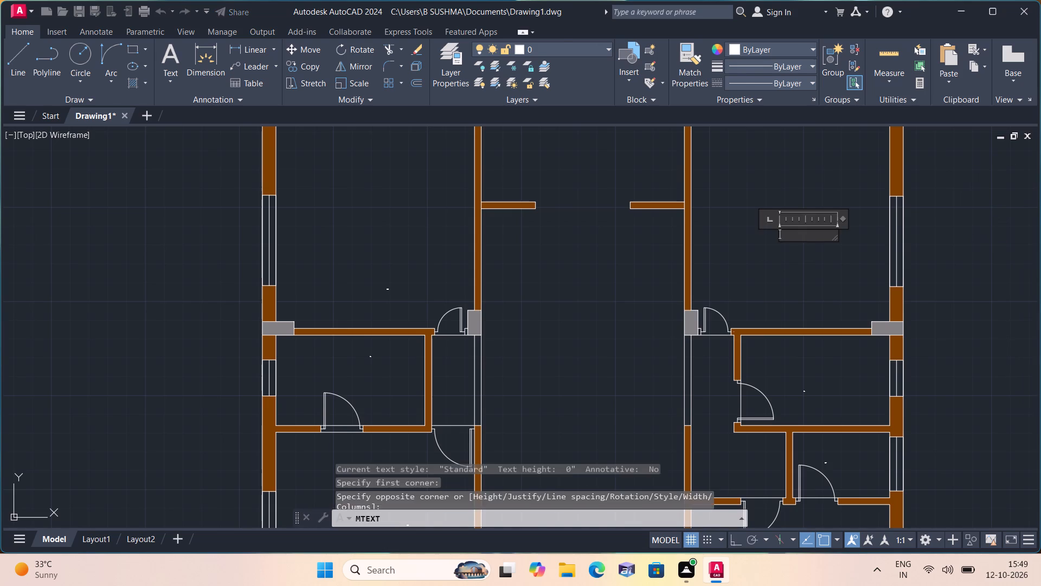
type("BEDROOM")
key("Return")
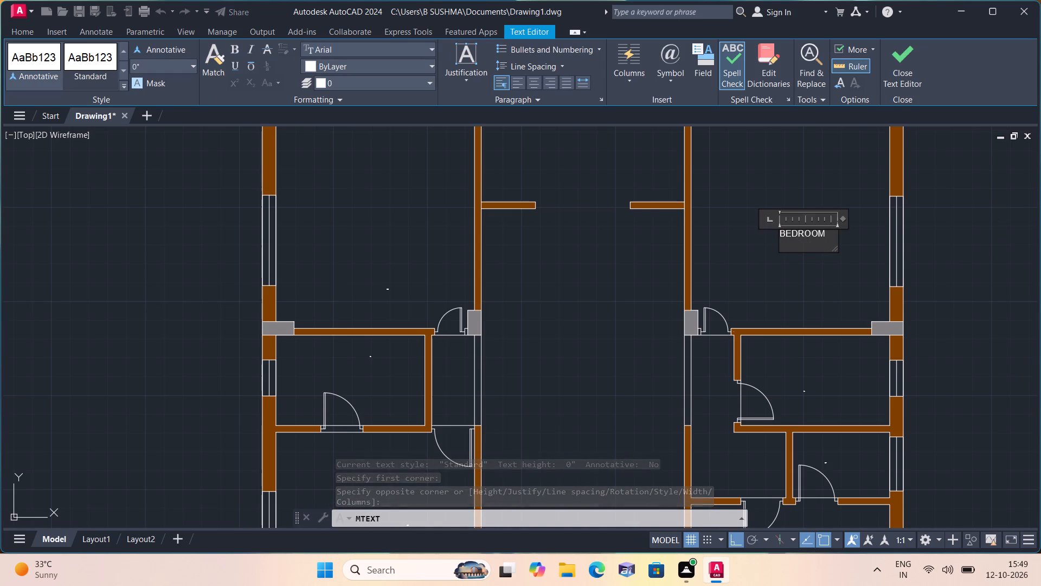
type("11'")
key("0")
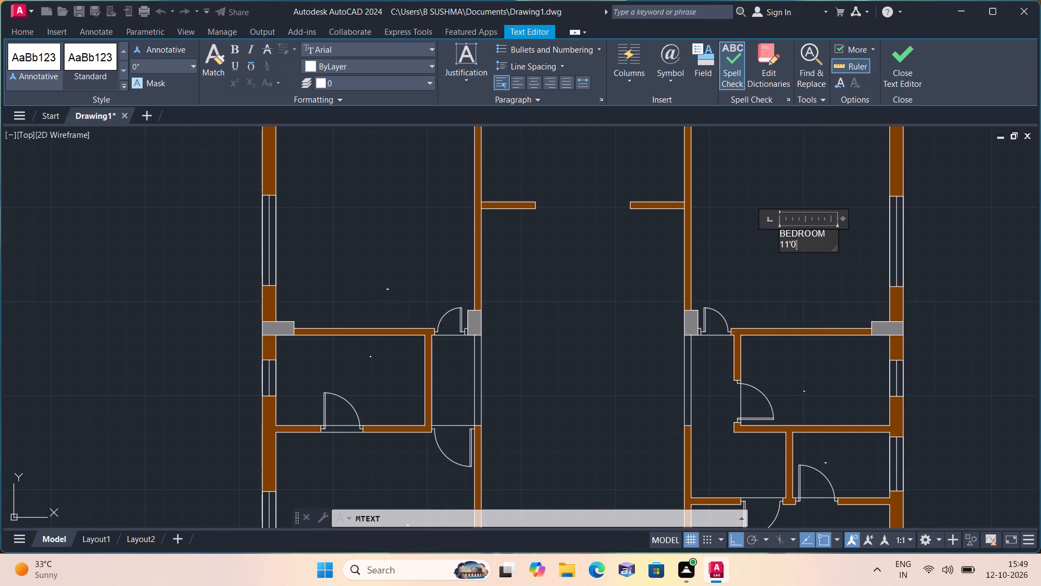
key("shift+quotedbl")
type("X12'0\"")
left_click(756, 286)
left_click_drag(808, 283, 808, 269)
left_click(805, 269)
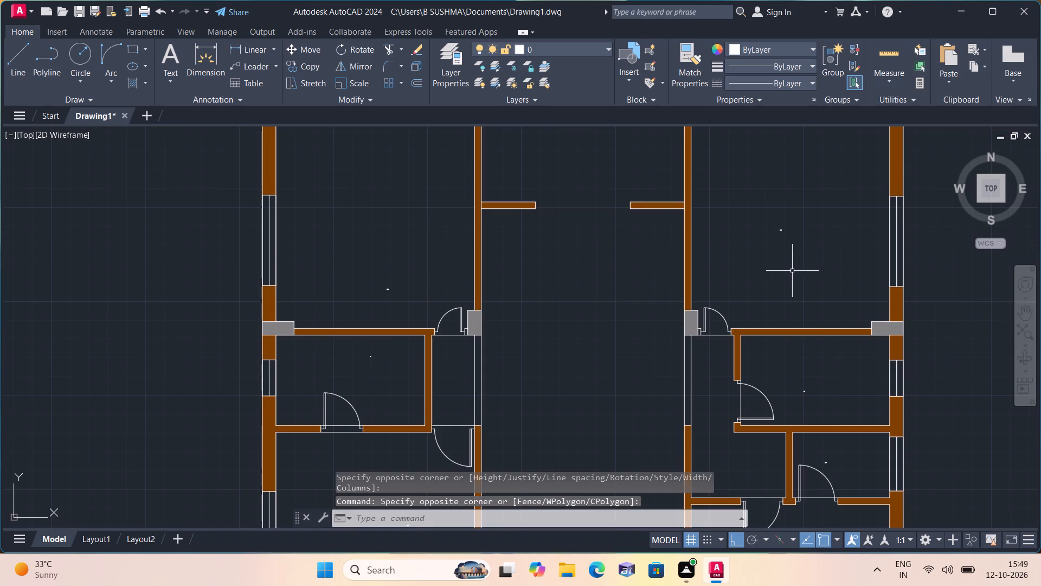
Label the open space between the two top bedrooms, above the short wall stubs, with multiline text reading 5'0"WIDE SIT-OUT.
scroll(651, 263, "down", 2)
middle_click_drag(634, 264, 680, 359)
key("space")
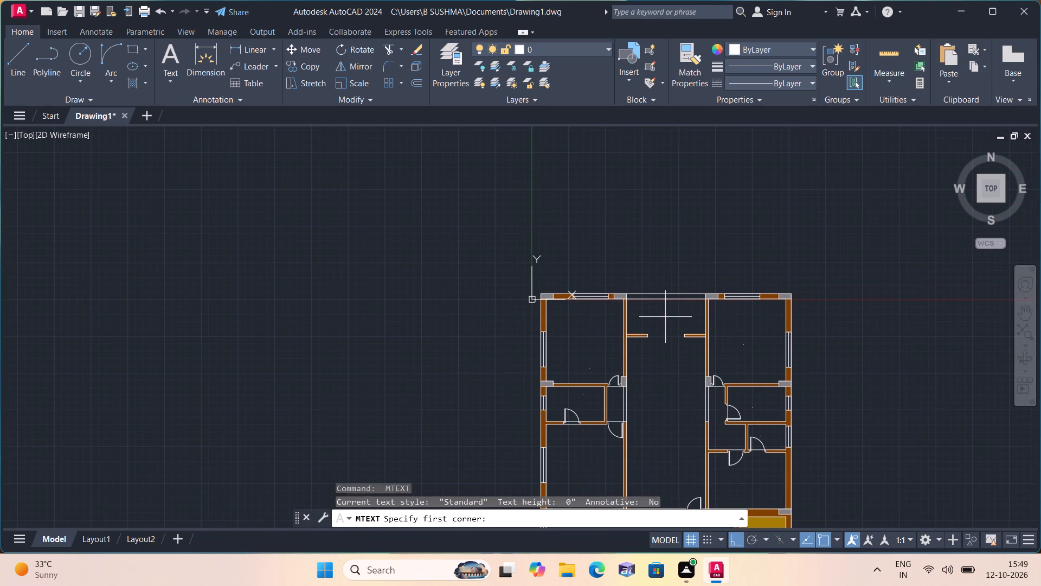
triple_click(664, 317)
type("5'0\"")
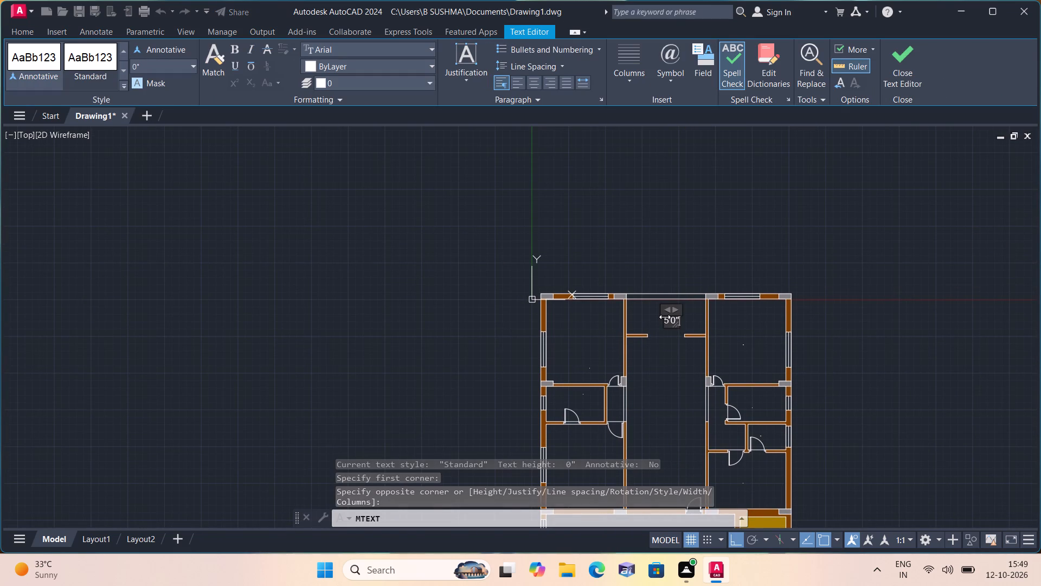
type("WIDE")
key("space")
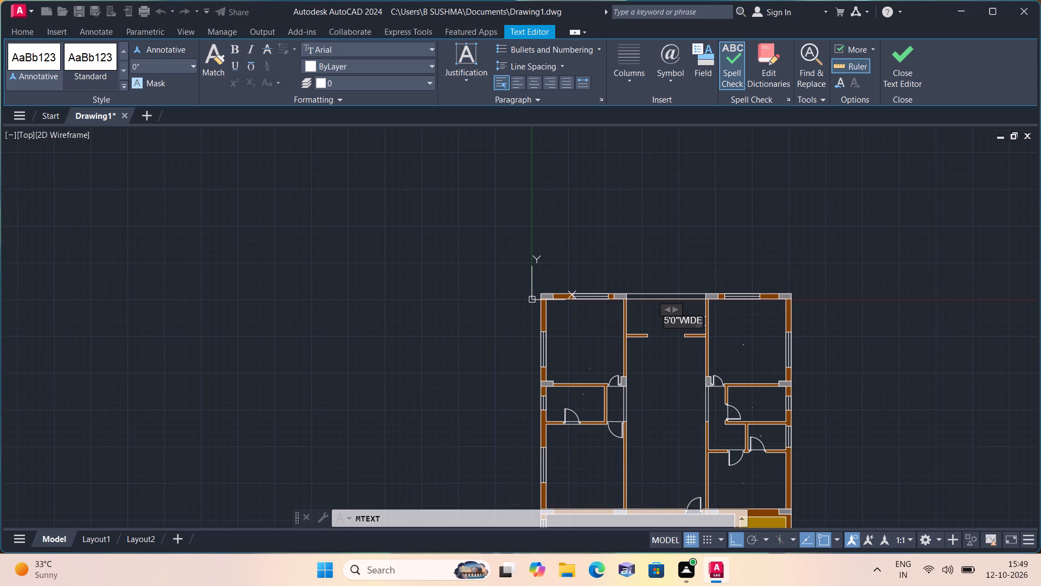
type("SIT")
key("minus")
type("OUT")
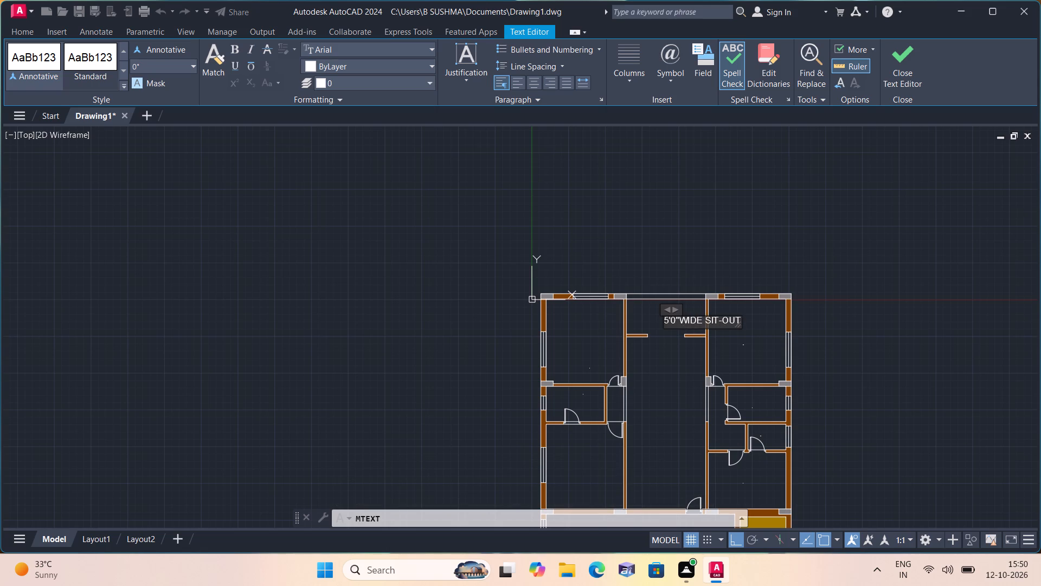
left_click(663, 349)
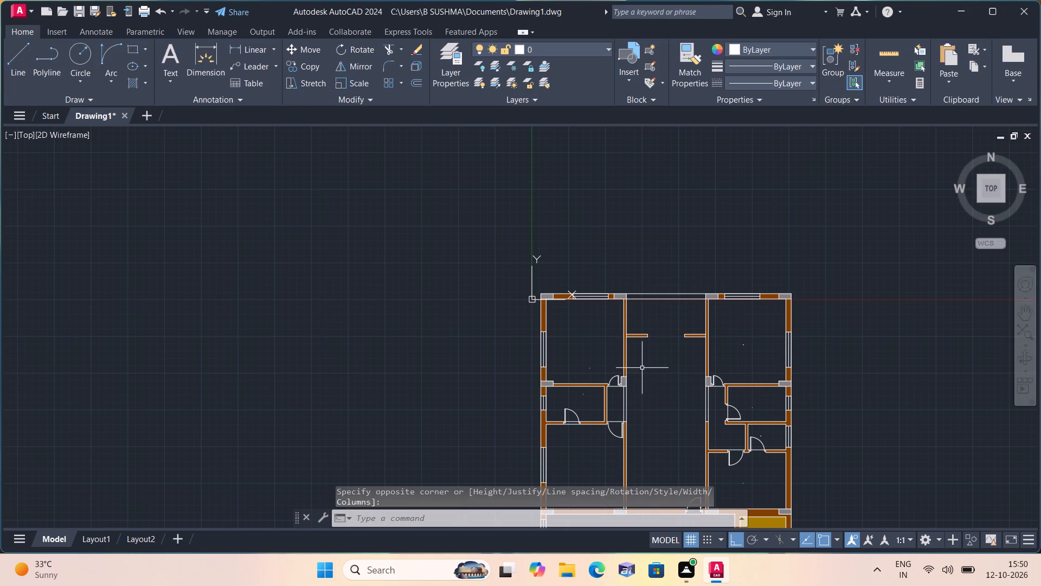
Select all multiline text labels using Select Similar on the top-left bedroom's label and set their text height to 6".
scroll(601, 378, "up", 2)
left_click(558, 368)
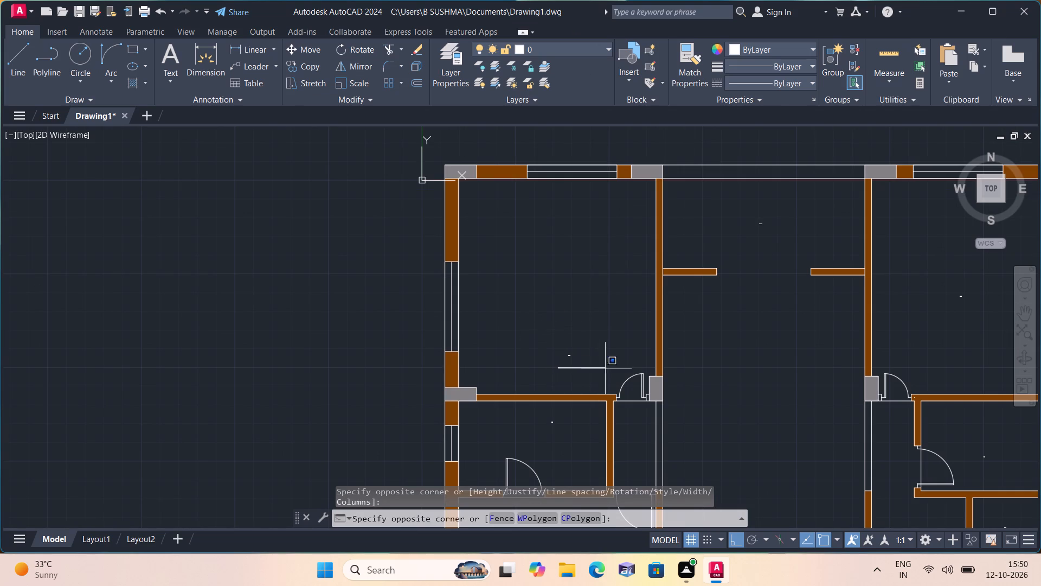
left_click(600, 327)
right_click(600, 326)
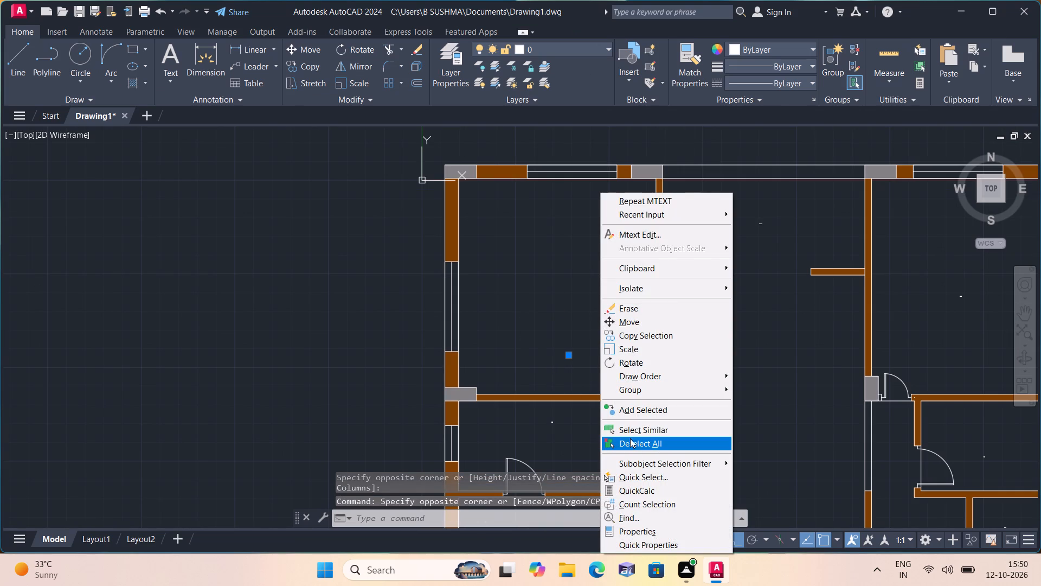
left_click(634, 432)
right_click(563, 301)
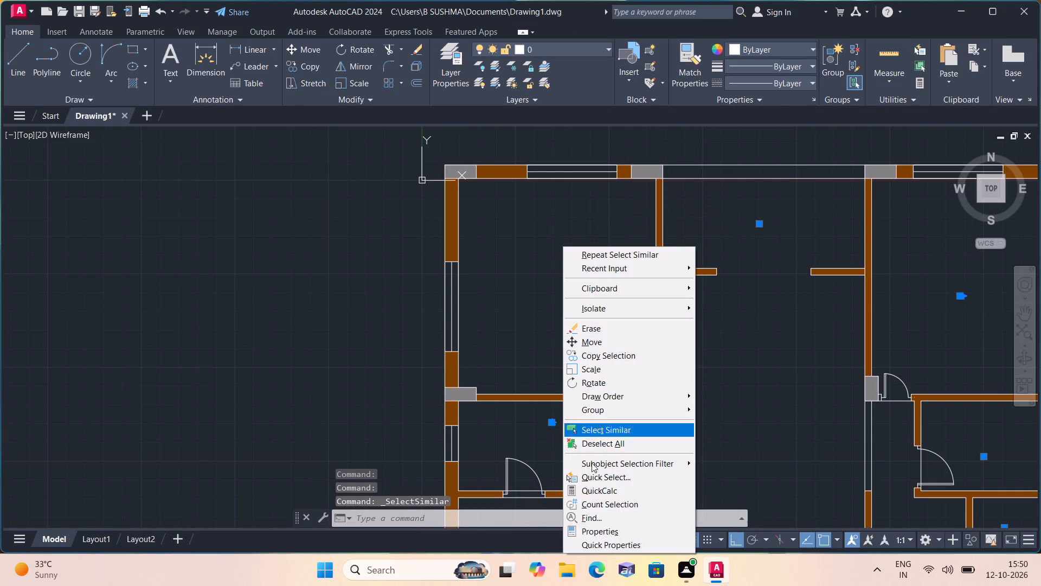
left_click(619, 527)
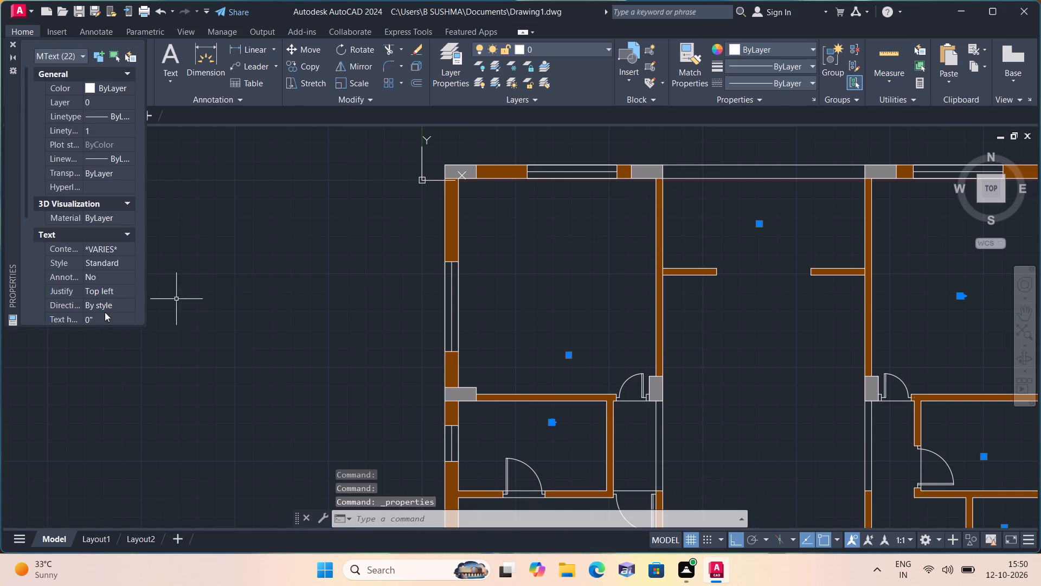
left_click(101, 317)
key("BackSpace")
key("BackSpace")
key("BackSpace")
key("BackSpace")
key("BackSpace")
key("BackSpace")
key("BackSpace")
key("BackSpace")
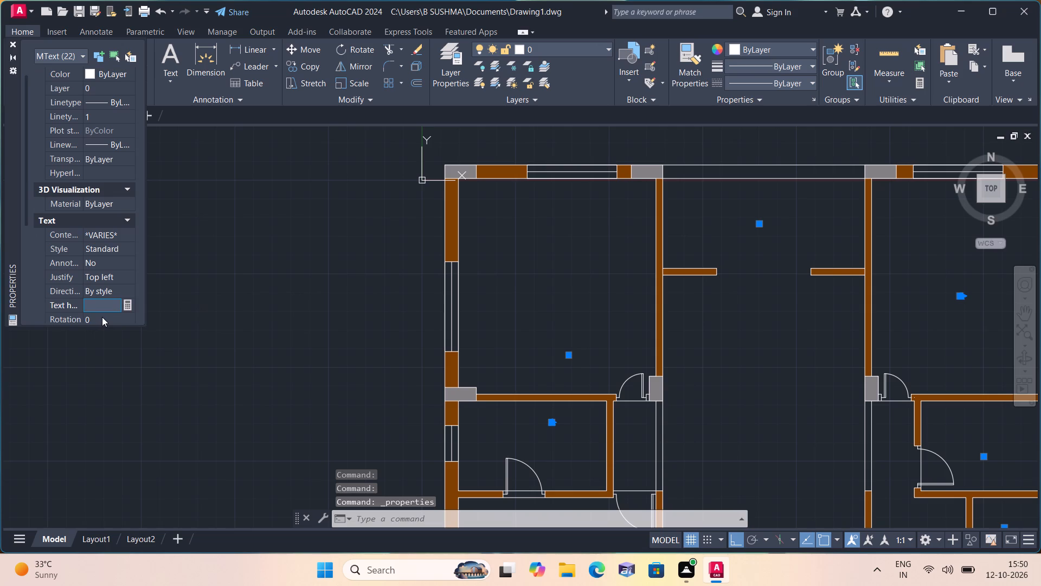
type("6\"")
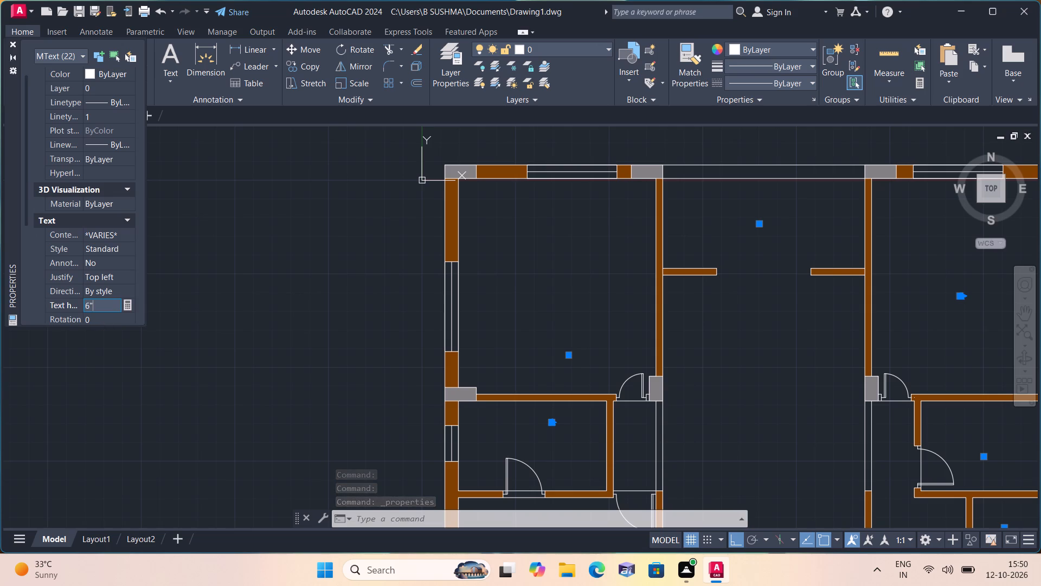
left_click(220, 257)
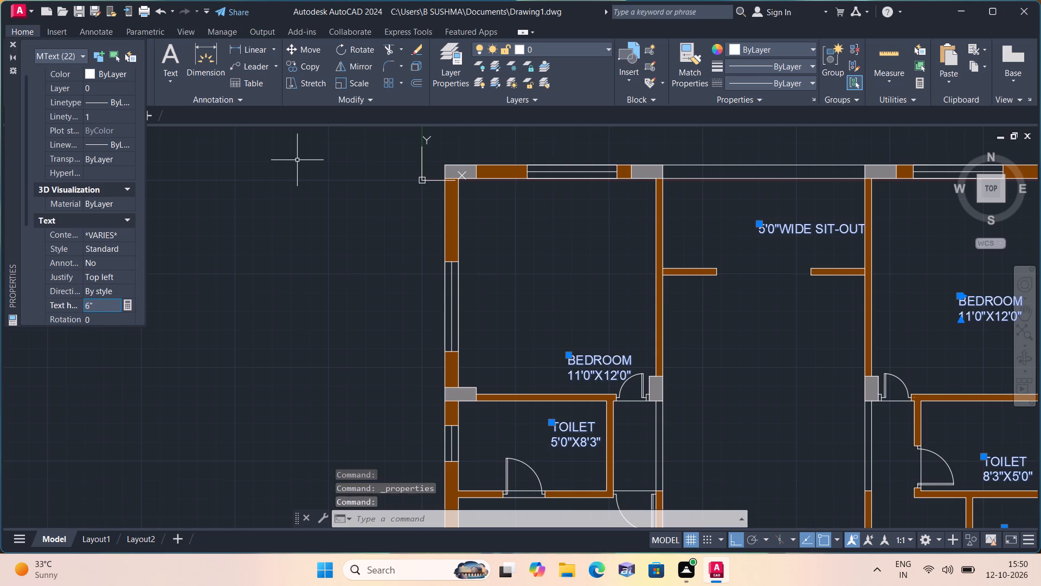
left_click(16, 42)
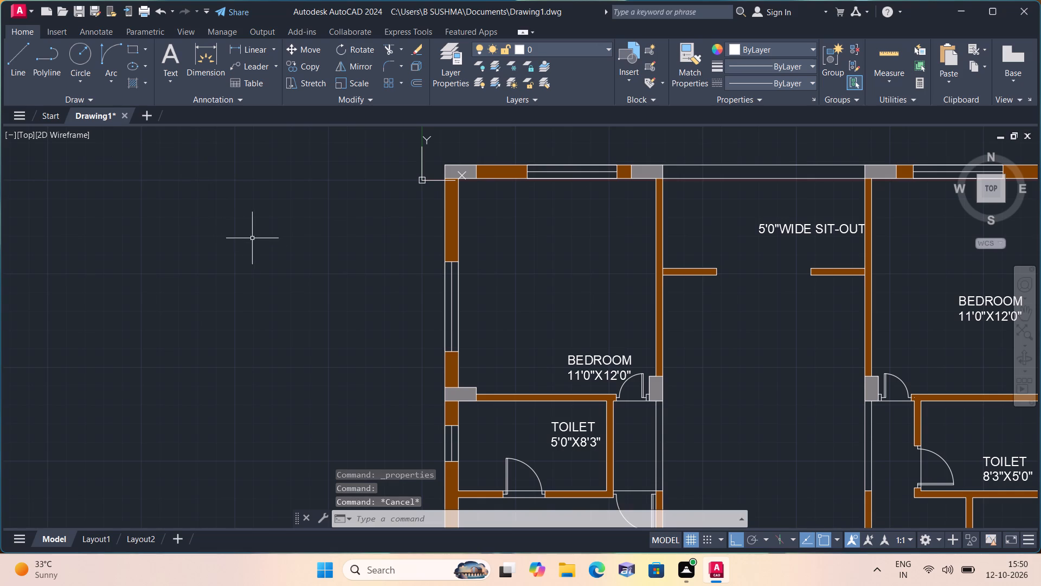
Turn ortho mode off and move the top-left bedroom's label up into the room, clear of the door swing.
left_click(737, 542)
scroll(443, 468, "up", 1)
middle_click_drag(480, 475, 248, 509)
scroll(248, 527, "down", 1)
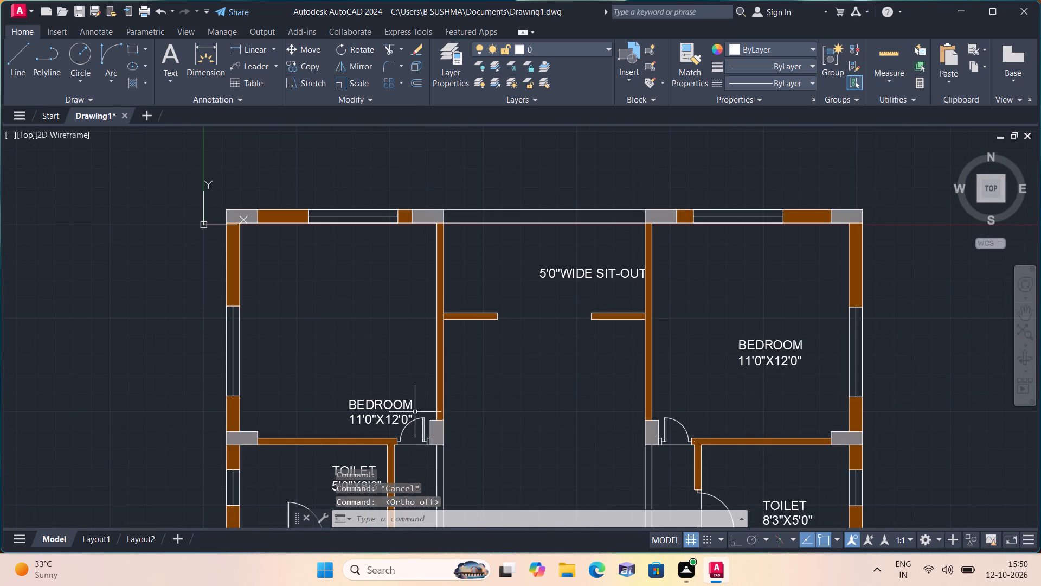
scroll(408, 413, "up", 2)
scroll(386, 437, "down", 1)
middle_click_drag(386, 438, 410, 357)
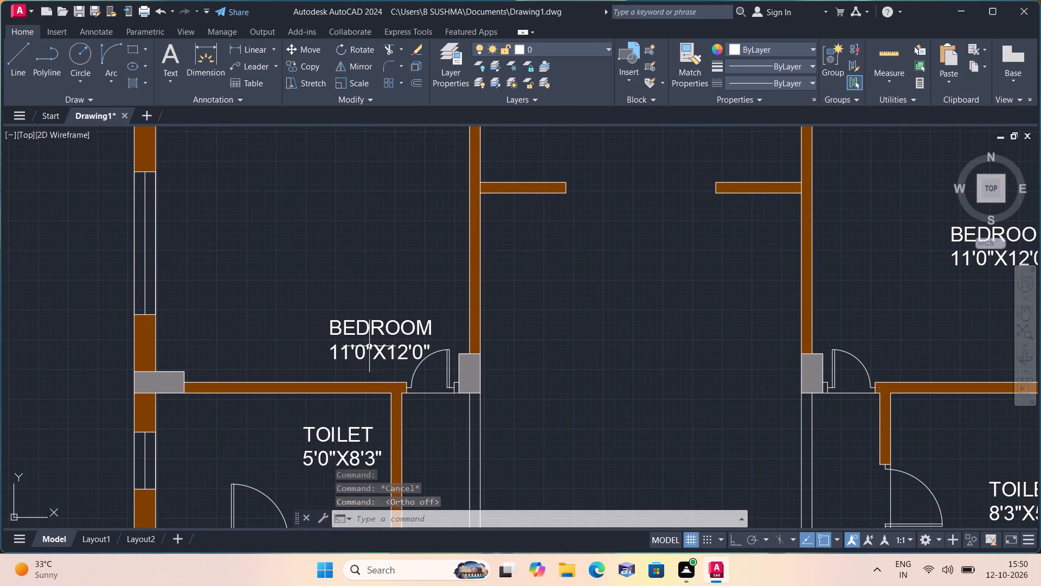
scroll(367, 346, "up", 1)
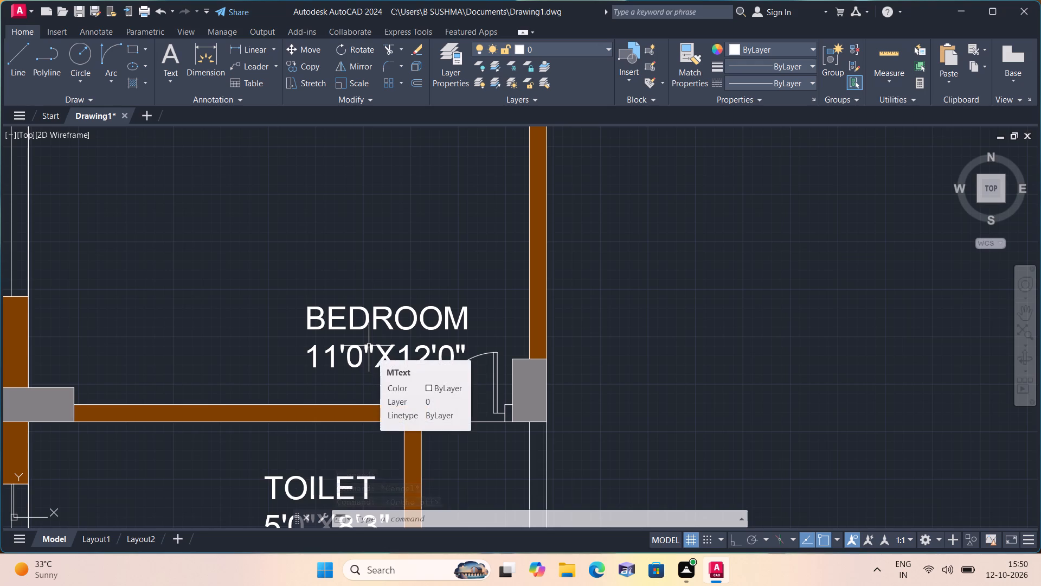
scroll(345, 379, "up", 1)
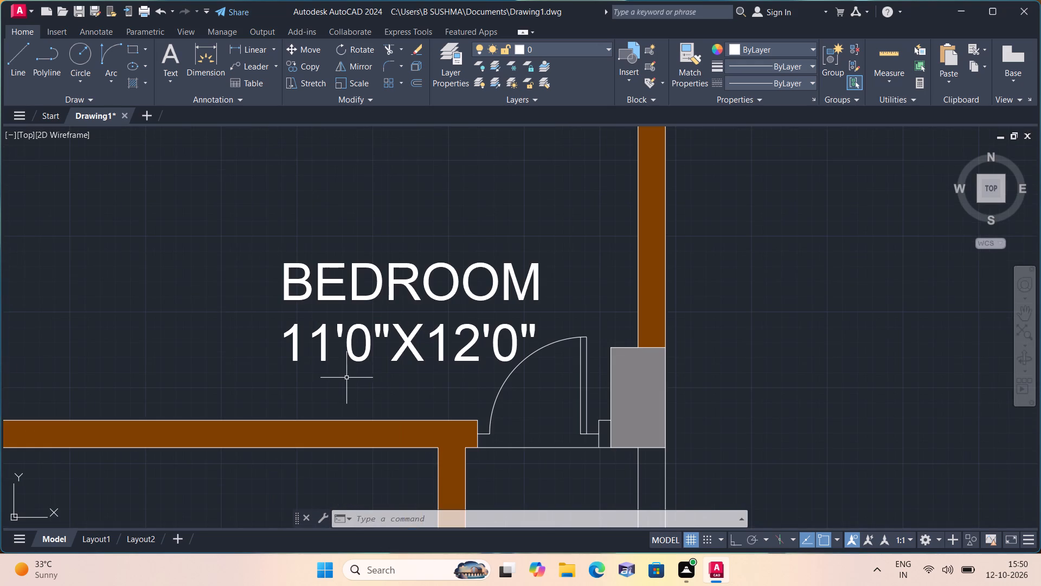
scroll(438, 342, "down", 1)
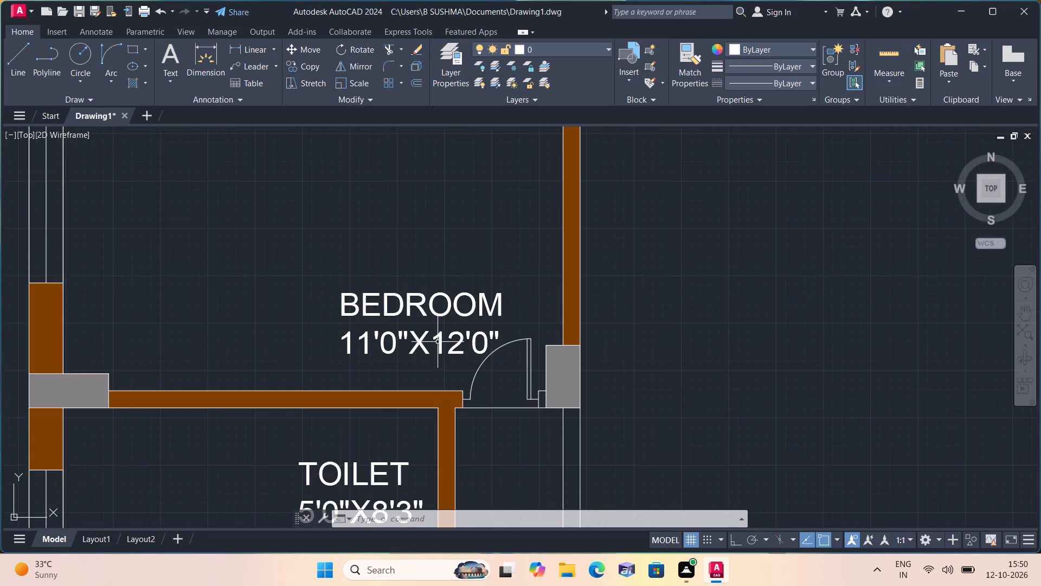
scroll(434, 327, "down", 2)
left_click(434, 326)
left_click(406, 323)
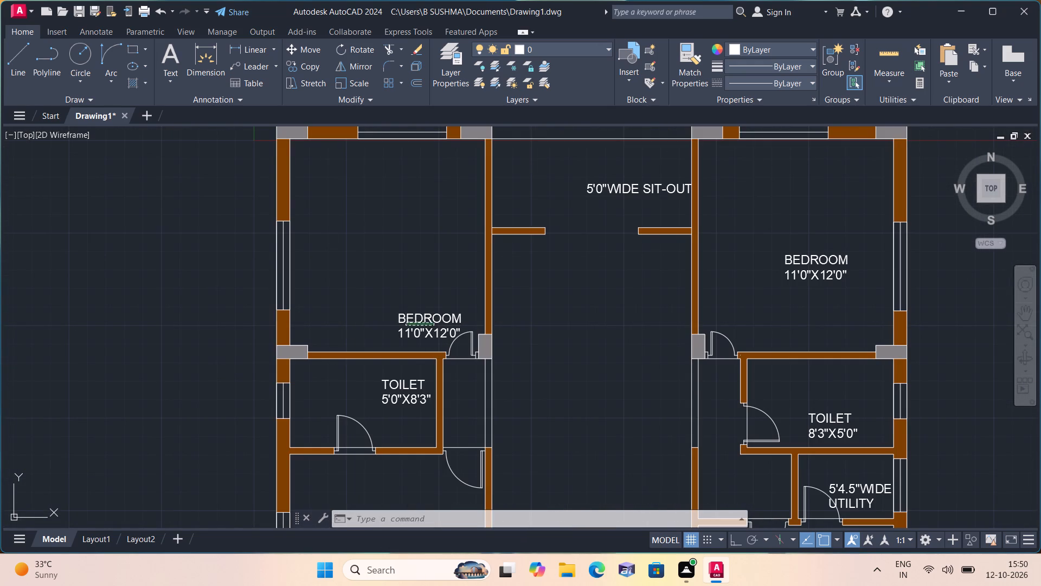
left_click(400, 315)
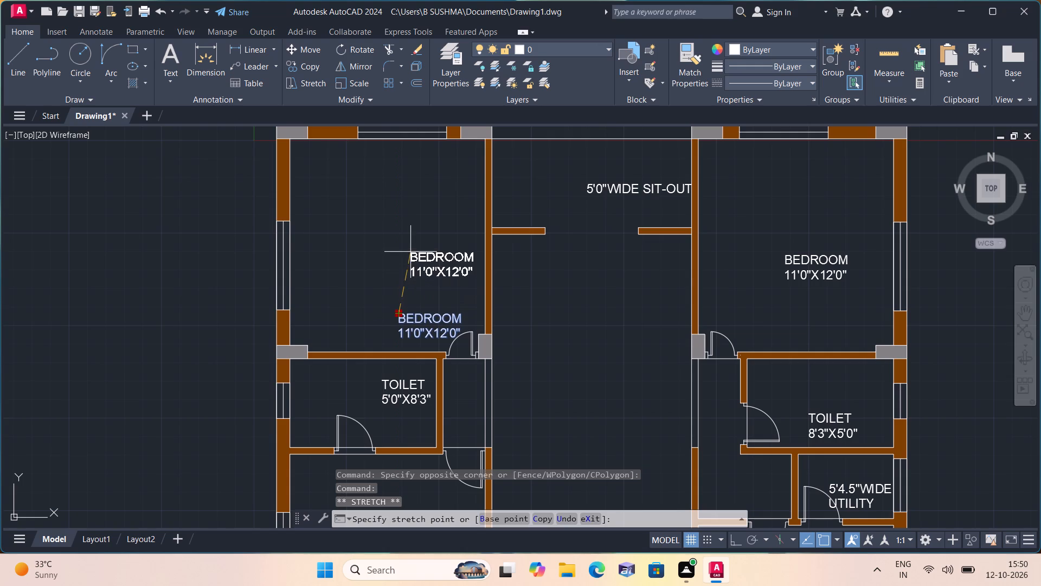
left_click(417, 235)
middle_click_drag(567, 286, 564, 288)
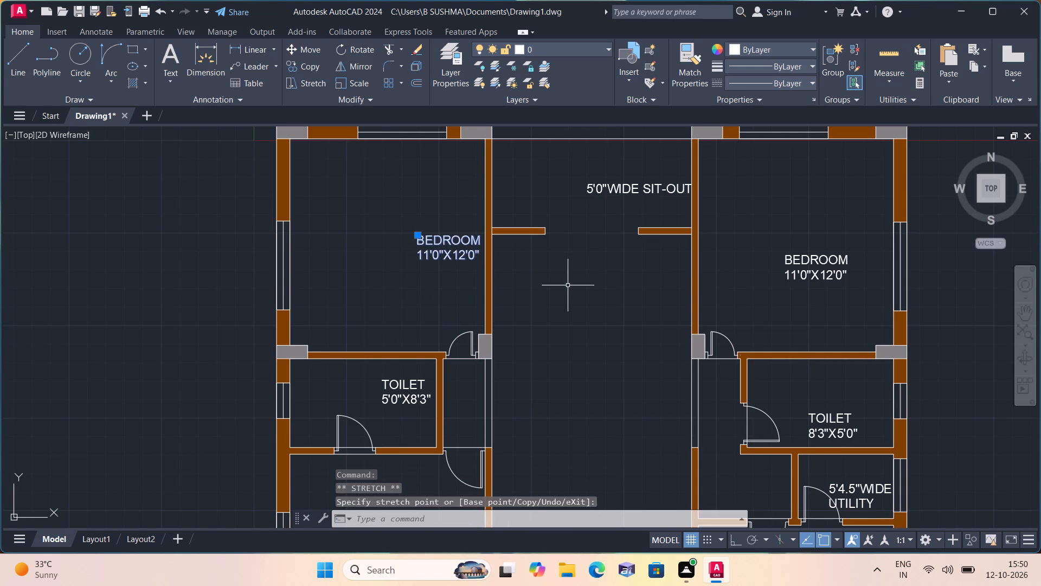
middle_click_drag(564, 288, 550, 360)
scroll(616, 268, "up", 2)
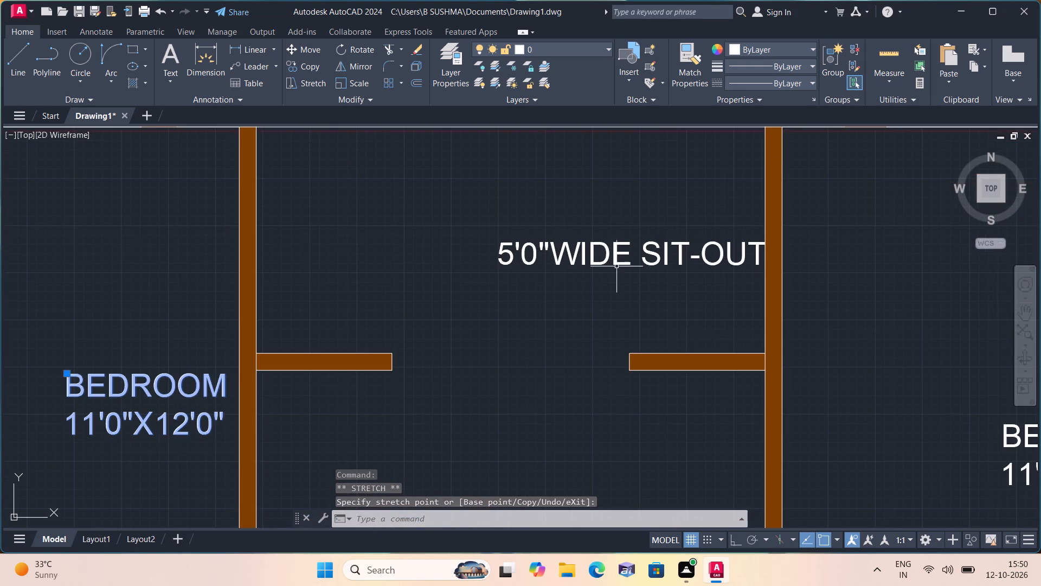
Move the 5'0"WIDE SIT-OUT label between the two top bedrooms away from the side wall, centring it above the wall stubs.
left_click(588, 239)
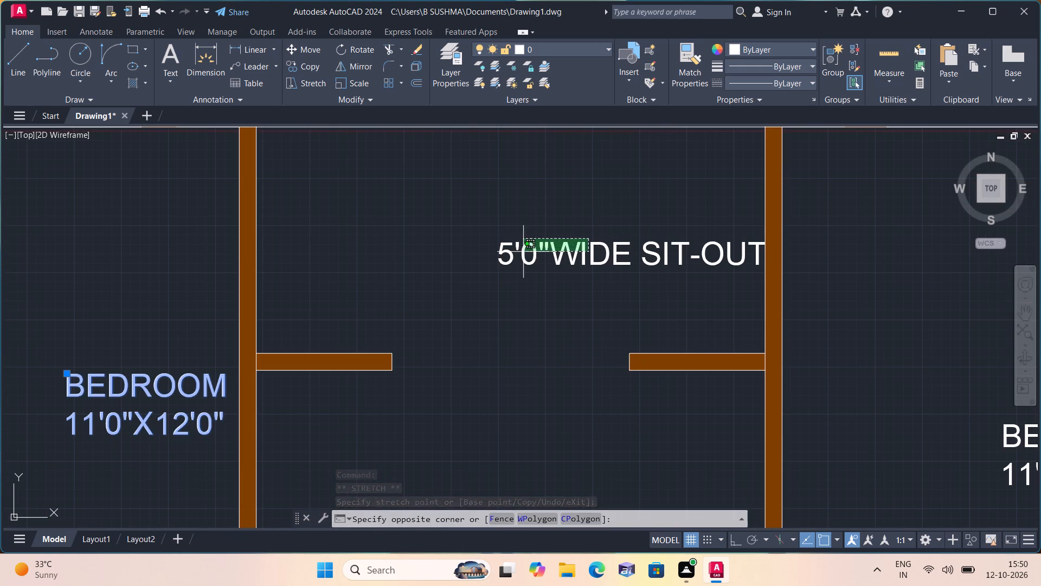
left_click(523, 252)
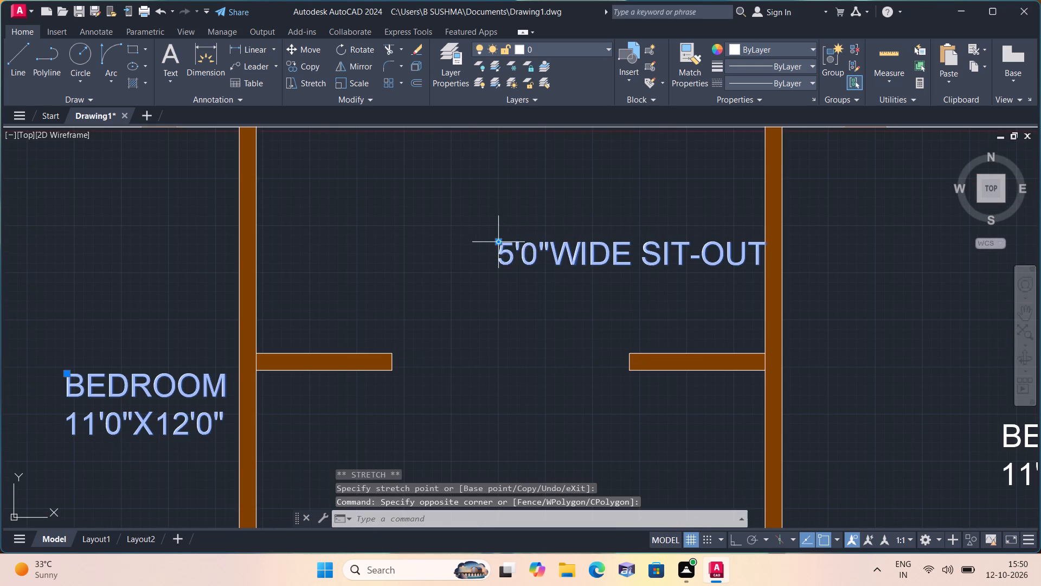
left_click(500, 242)
left_click(390, 240)
Check the label positions in the upper unit's 5'0"X8'3" toilet and 13'9"X12'0" bedroom, down to the lobby area.
scroll(447, 264, "down", 2)
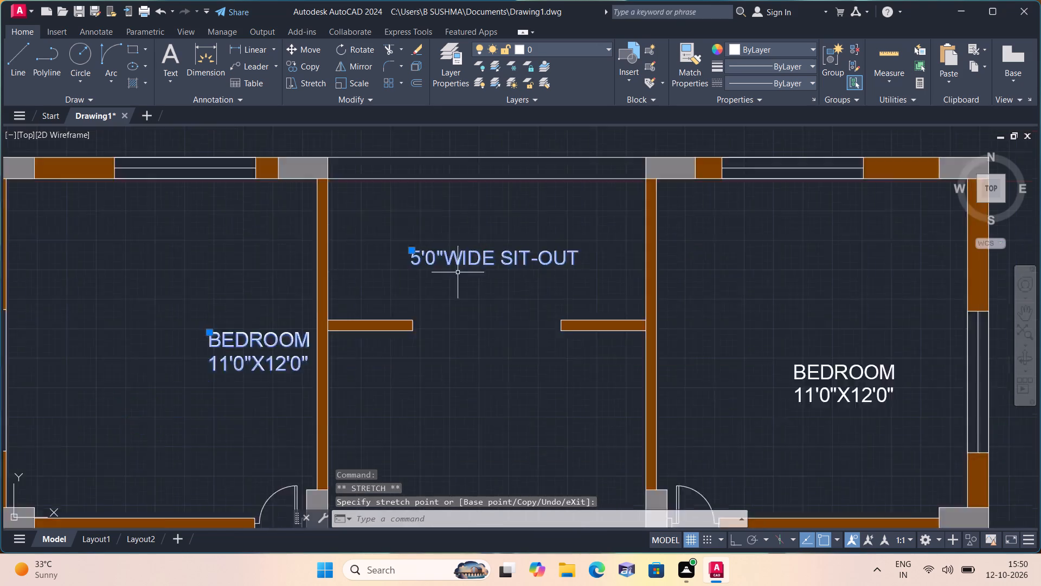
middle_click_drag(466, 304, 589, 207)
scroll(589, 207, "down", 1)
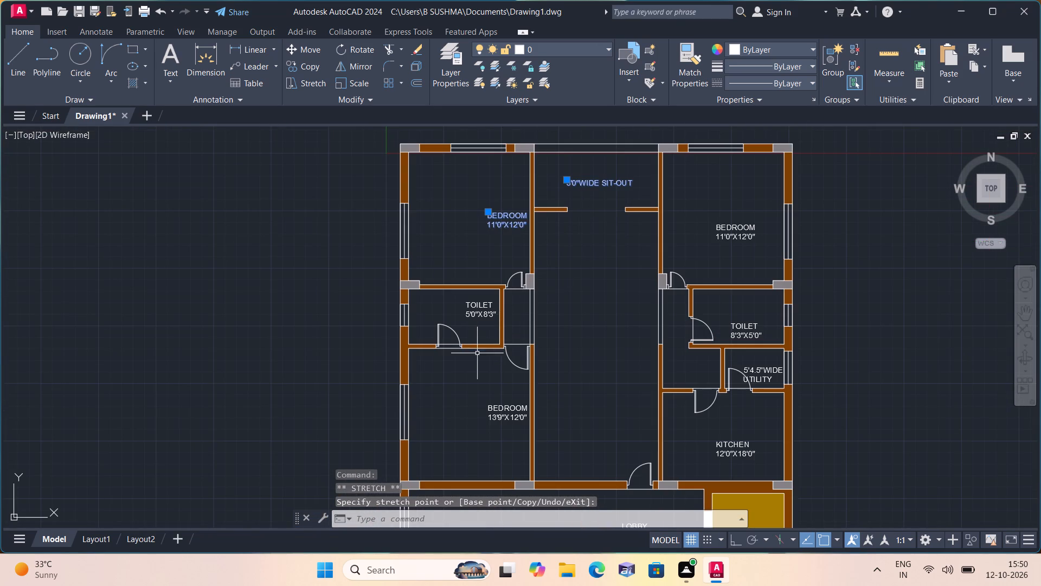
scroll(479, 341, "up", 2)
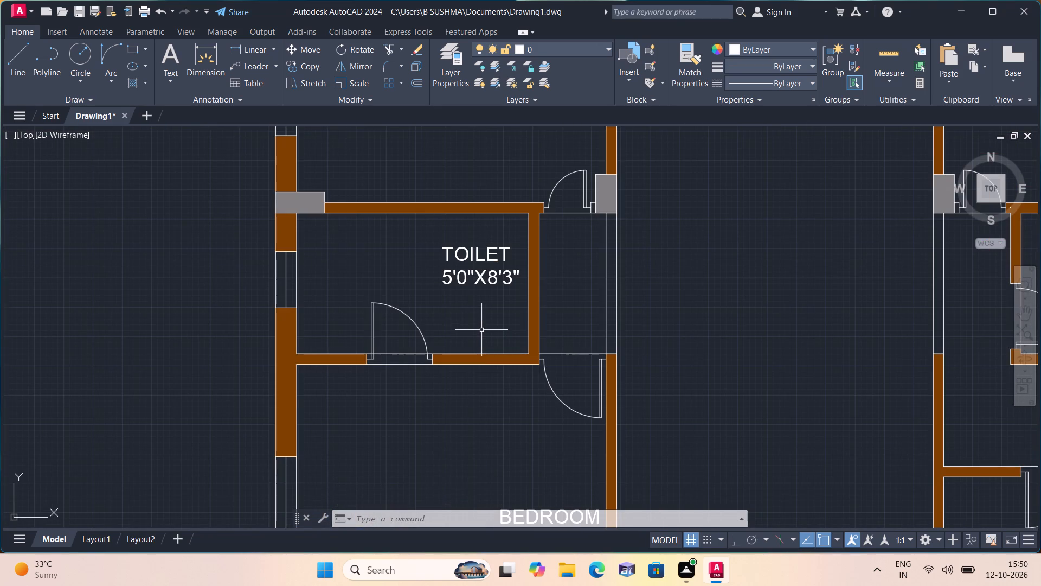
middle_click_drag(493, 355, 461, 268)
scroll(458, 228, "down", 1)
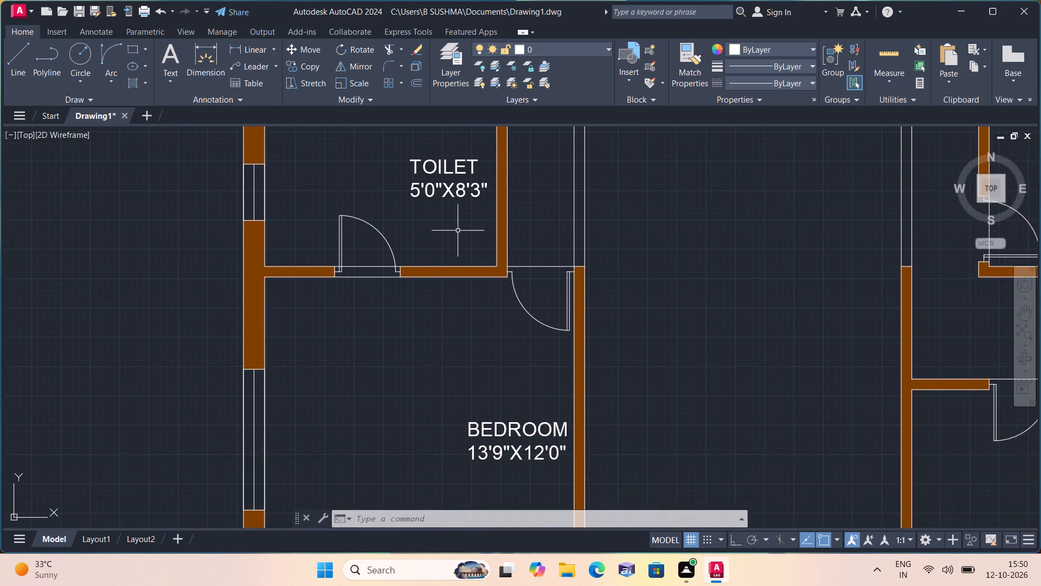
scroll(458, 227, "down", 1)
scroll(457, 305, "up", 2)
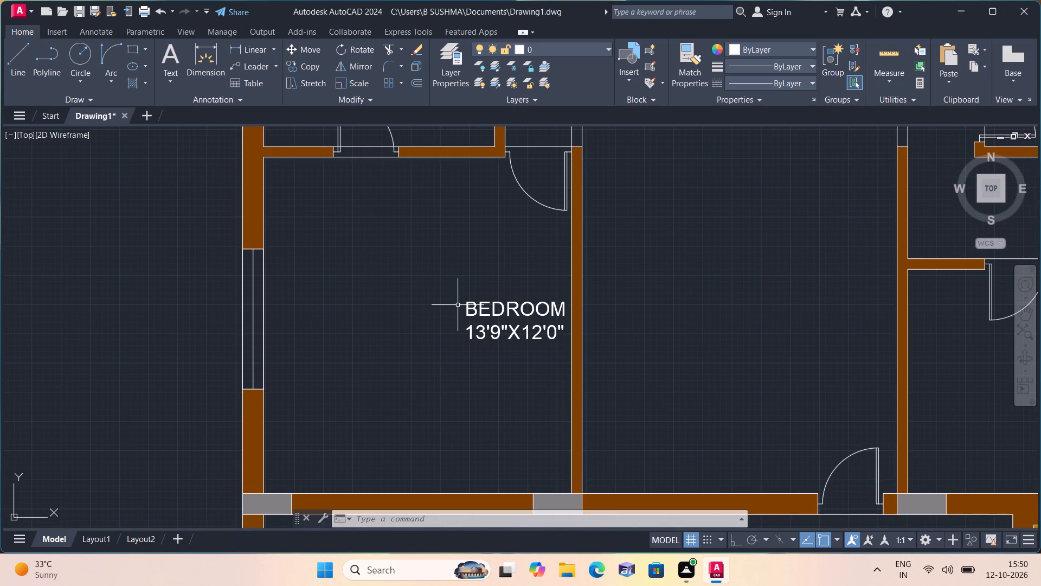
middle_click_drag(496, 361, 492, 323)
scroll(493, 344, "down", 1)
middle_click_drag(492, 323, 492, 294)
scroll(511, 345, "down", 1)
middle_click_drag(510, 356, 499, 263)
scroll(502, 336, "down", 1)
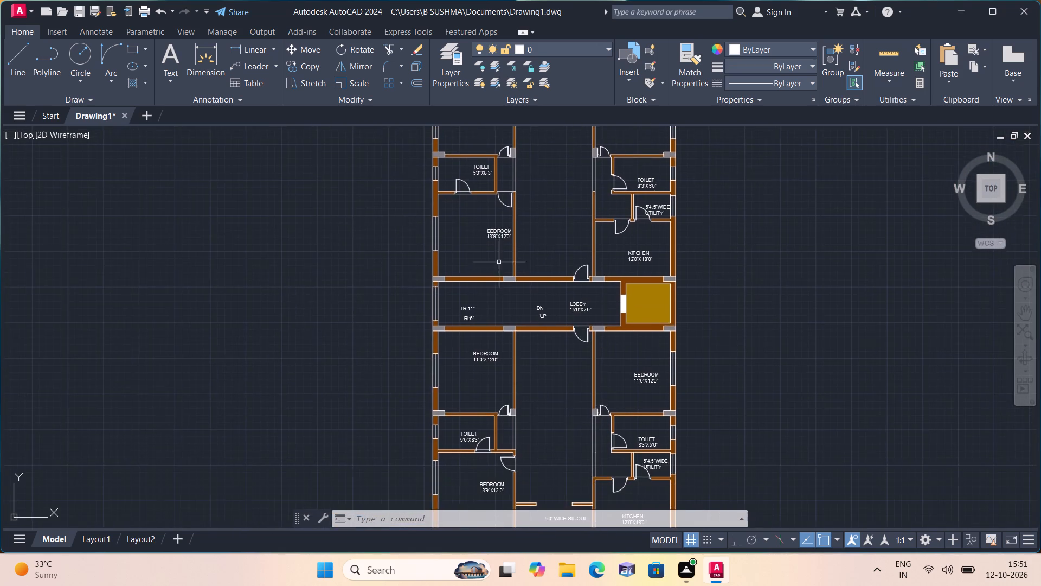
Move the TR:11" label to the window end of the lobby strip, near its lower corner.
scroll(465, 322, "up", 3)
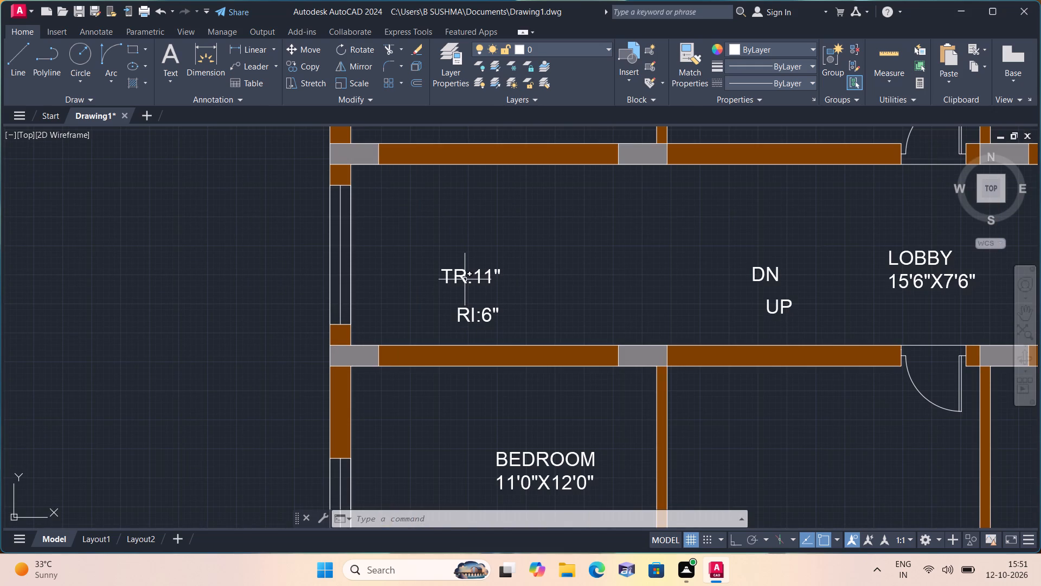
left_click(465, 280)
left_click(443, 269)
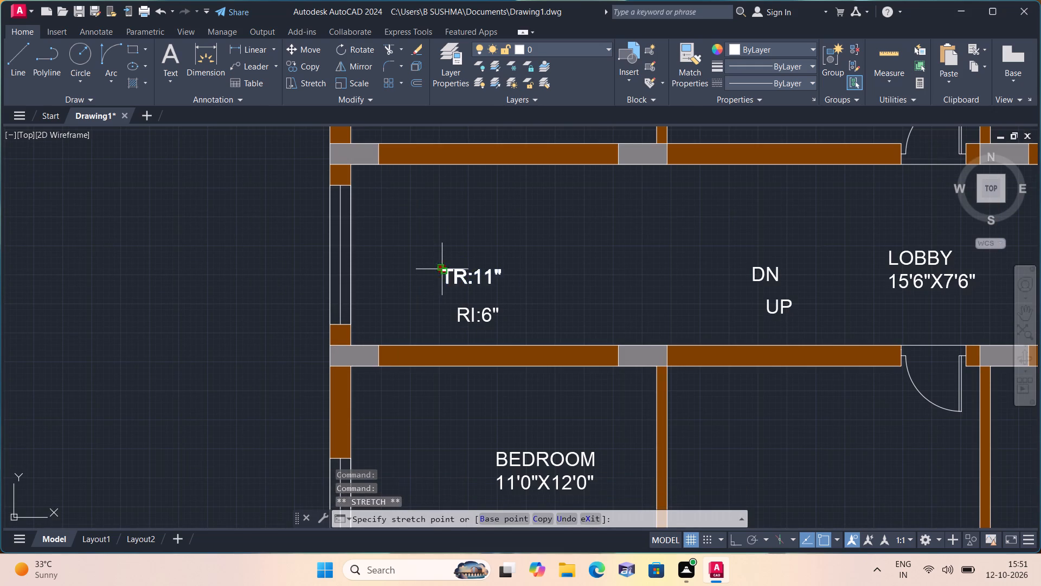
left_click(365, 302)
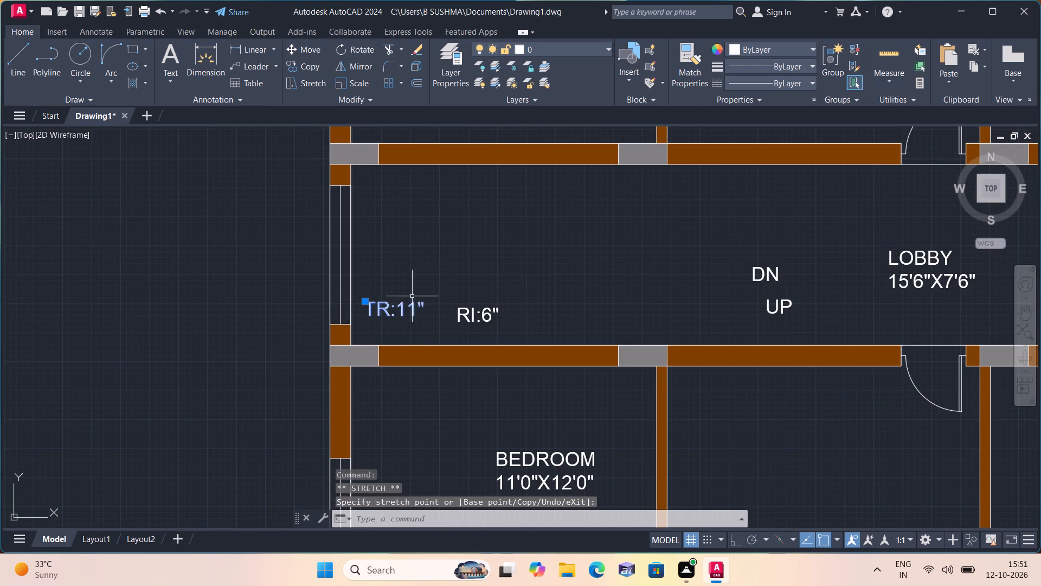
Move the RI:6" label directly beneath the TR:11" label, leaving a small gap between the two lines.
left_click(454, 313)
left_click(458, 313)
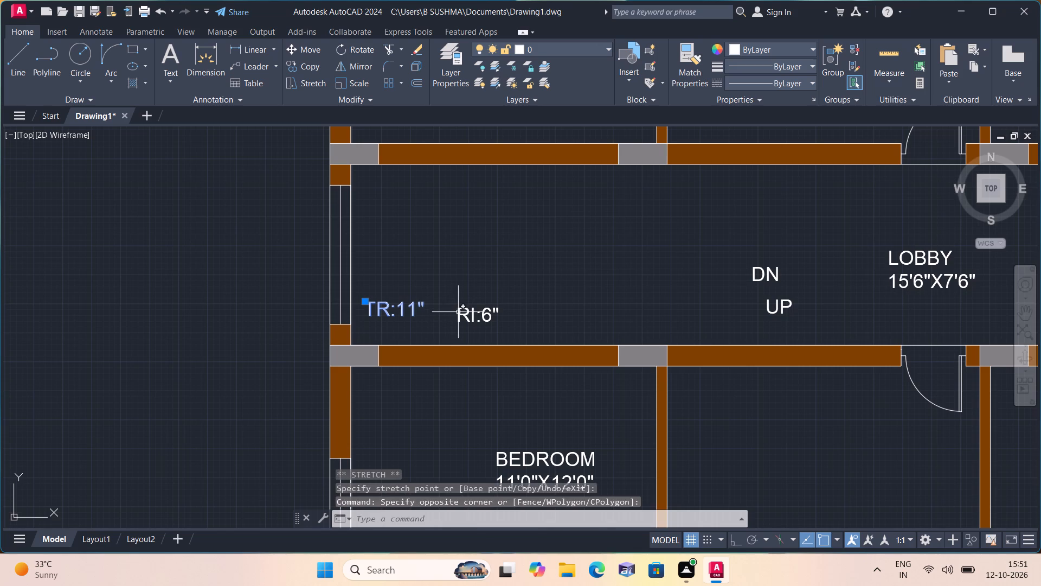
left_click(457, 308)
left_click(459, 307)
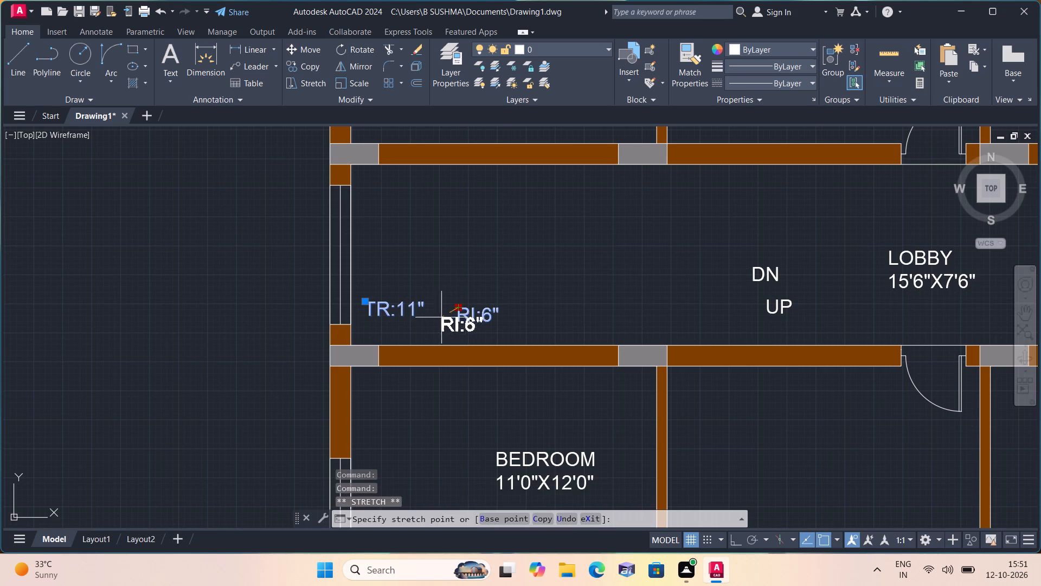
left_click(367, 323)
middle_click_drag(560, 295, 498, 298)
scroll(364, 329, "up", 2)
middle_click_drag(293, 340, 479, 259)
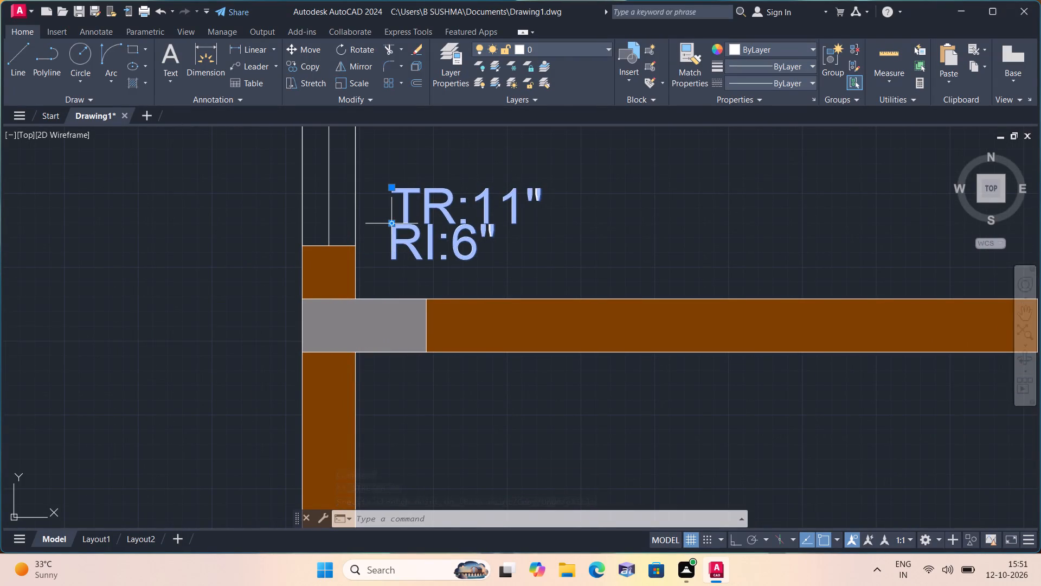
left_click(393, 224)
left_click(401, 242)
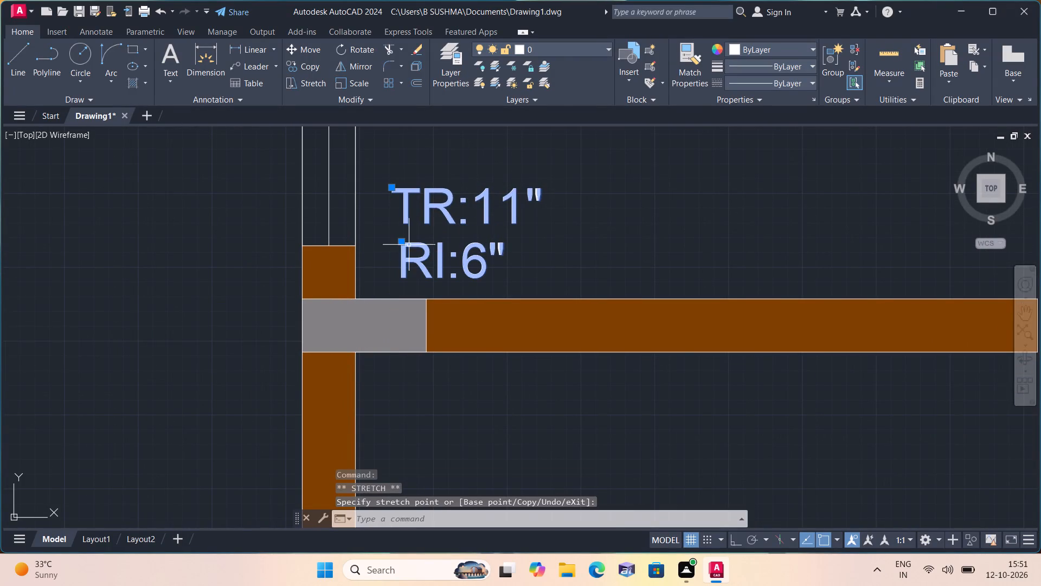
Move the 11'0"X12'0" bedroom label just below the TR and RI labels toward the room's inner wall, keeping it inside the room.
middle_click_drag(551, 234, 445, 269)
scroll(435, 290, "down", 2)
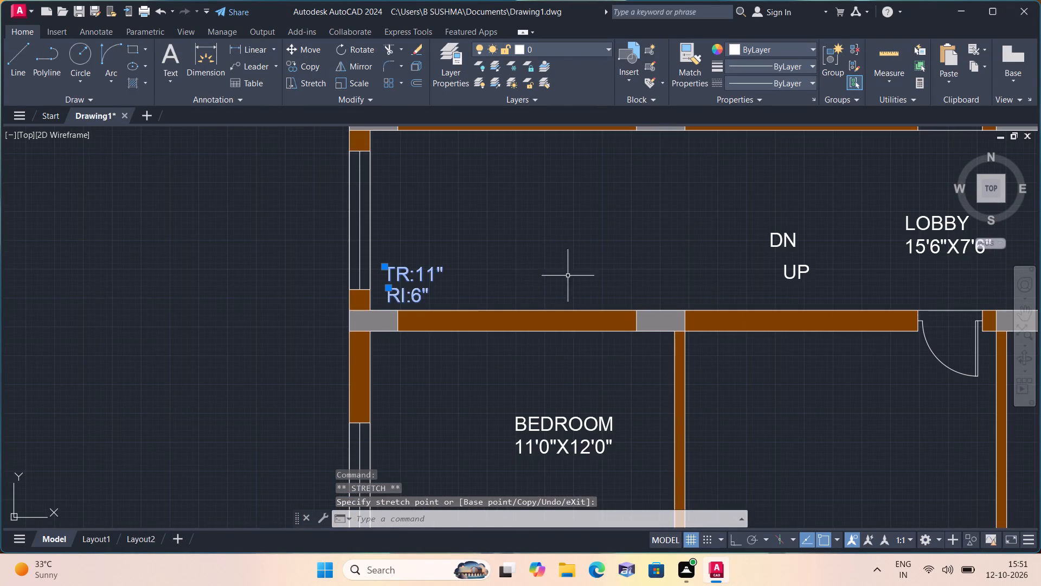
middle_click_drag(642, 256, 527, 270)
scroll(632, 258, "down", 1)
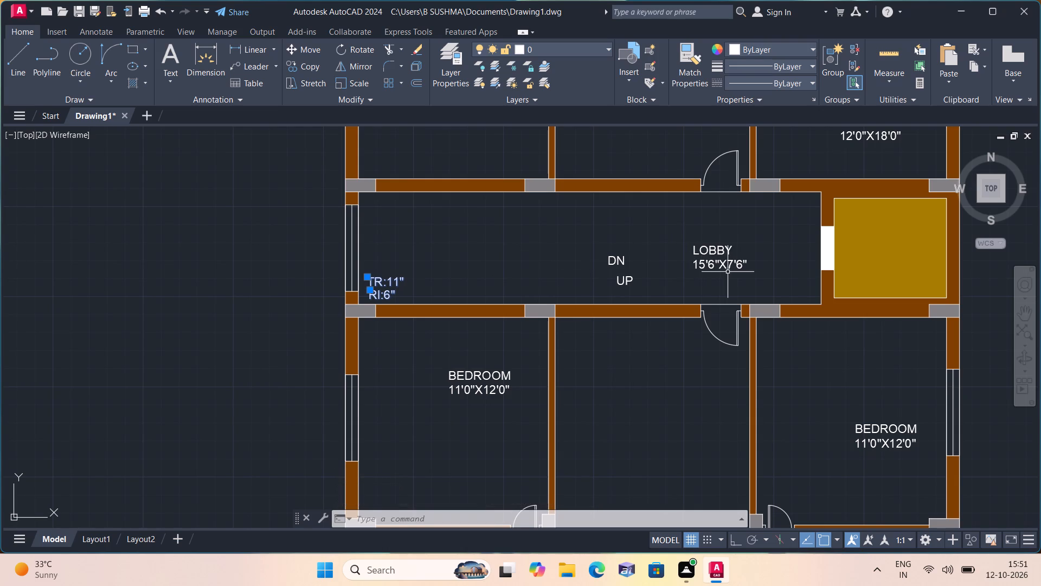
middle_click_drag(734, 279, 727, 222)
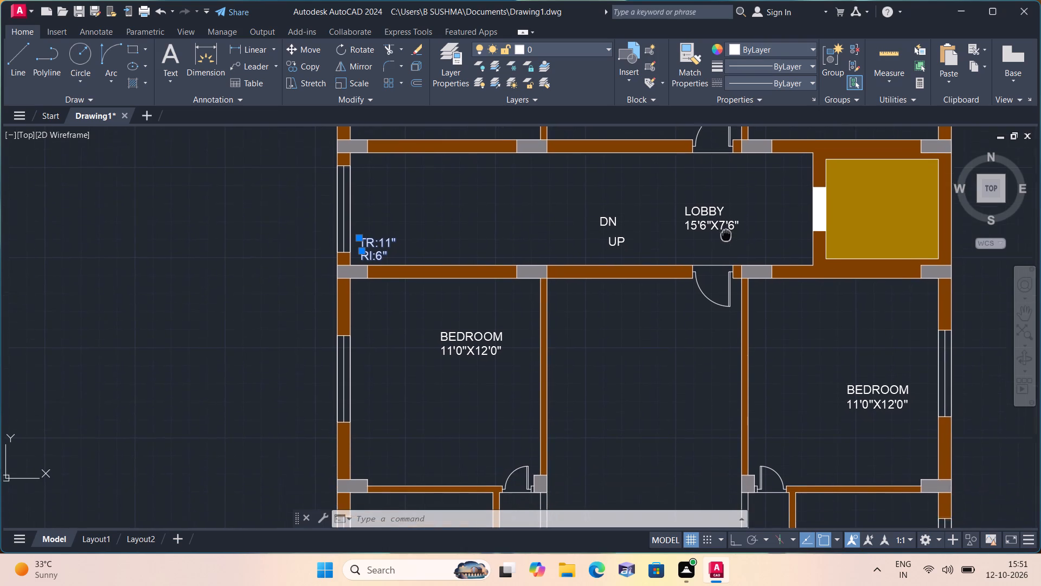
middle_click_drag(727, 222, 727, 214)
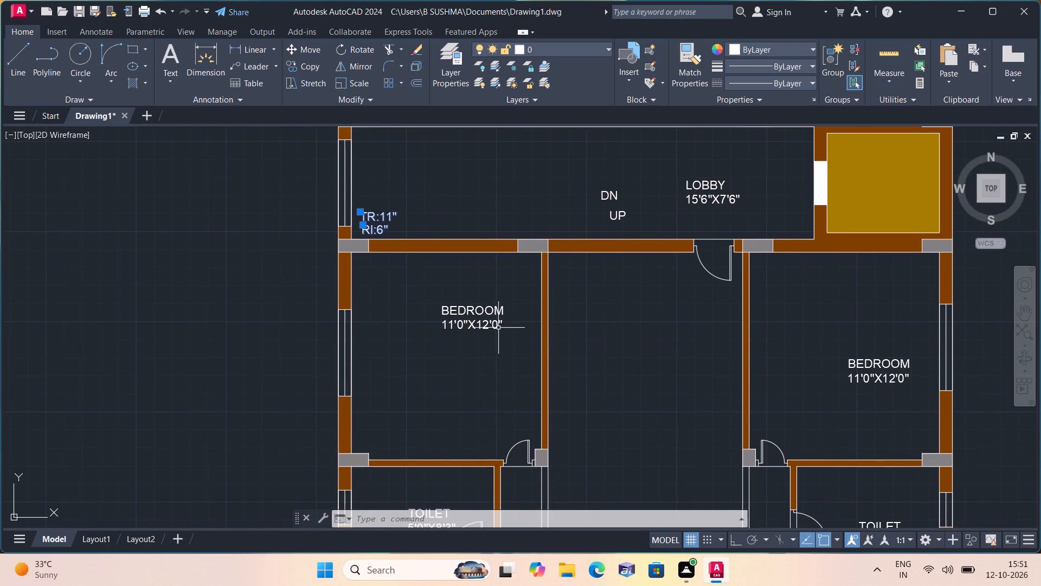
middle_click_drag(493, 324, 534, 273)
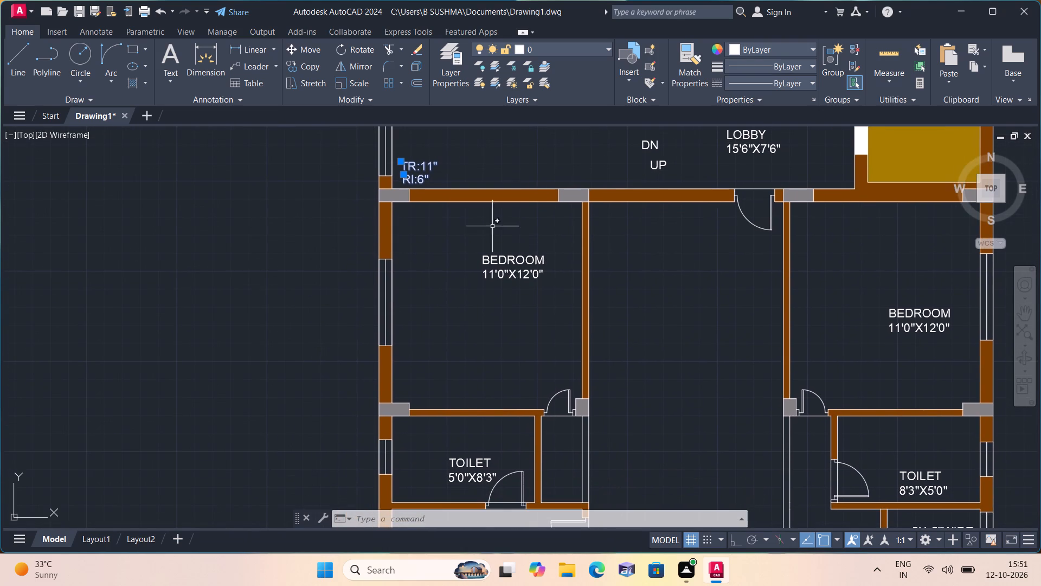
left_click(505, 273)
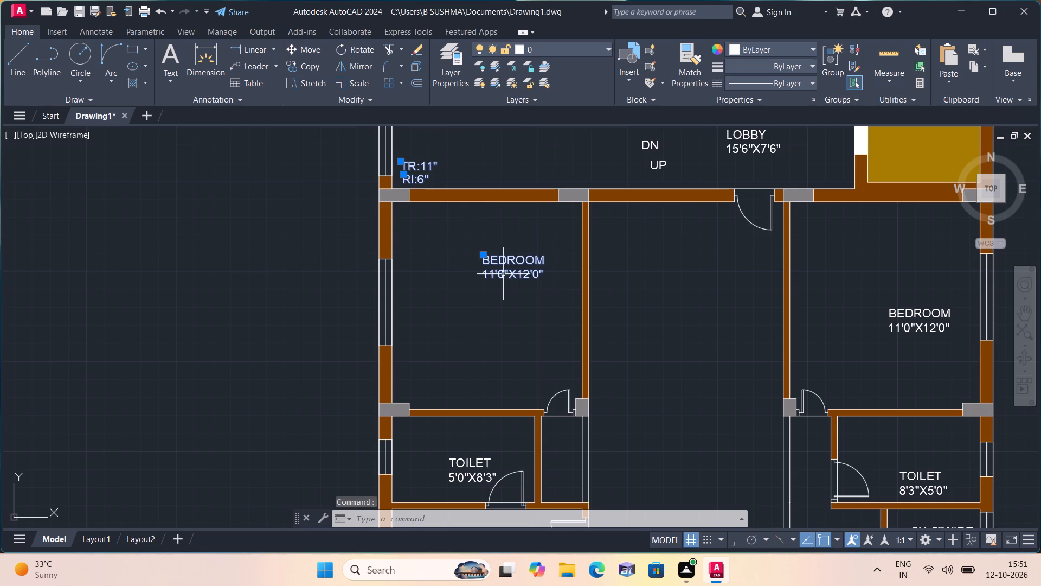
left_click(484, 253)
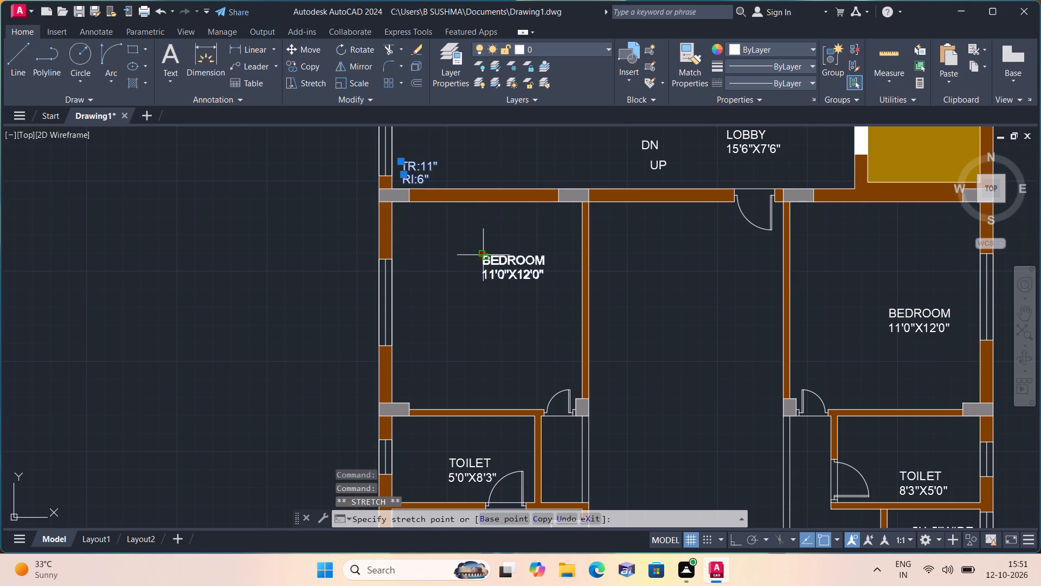
left_click(515, 264)
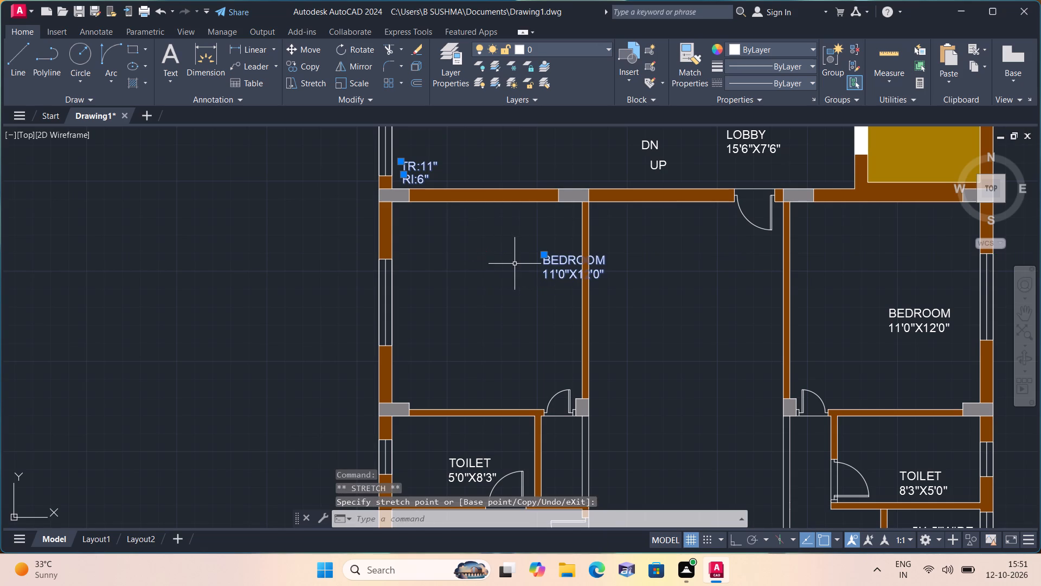
left_click(541, 253)
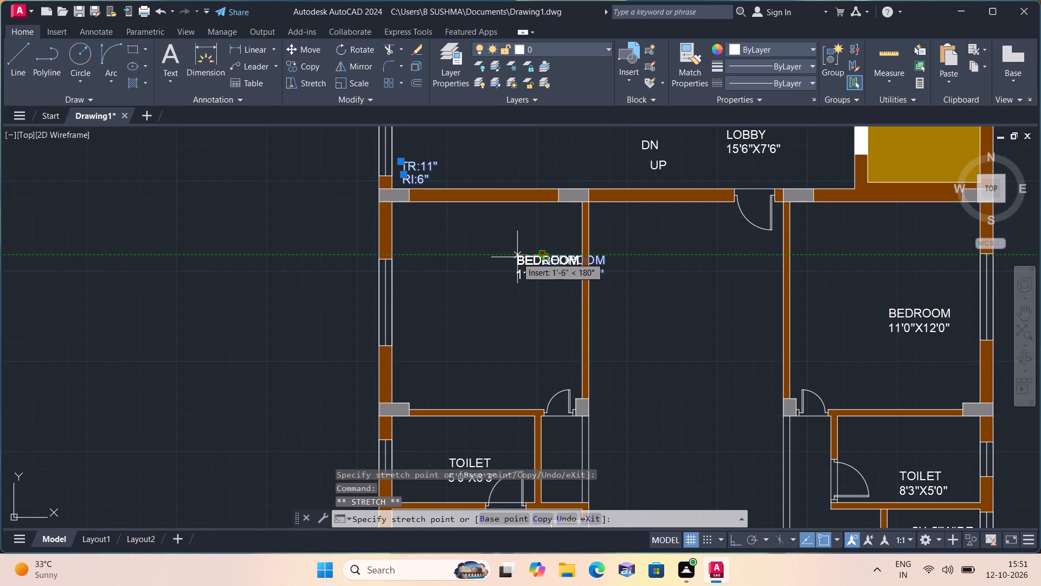
left_click(517, 257)
Move the lower unit's 5'0"X8'3" toilet label toward the window wall, clear of the door swing.
middle_click_drag(518, 272, 528, 232)
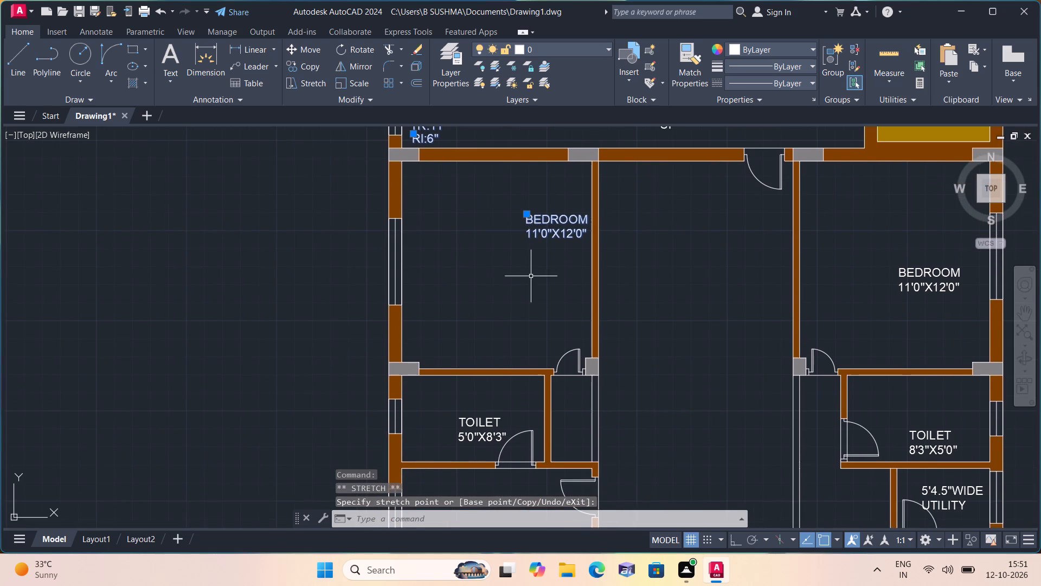
middle_click_drag(531, 295, 526, 266)
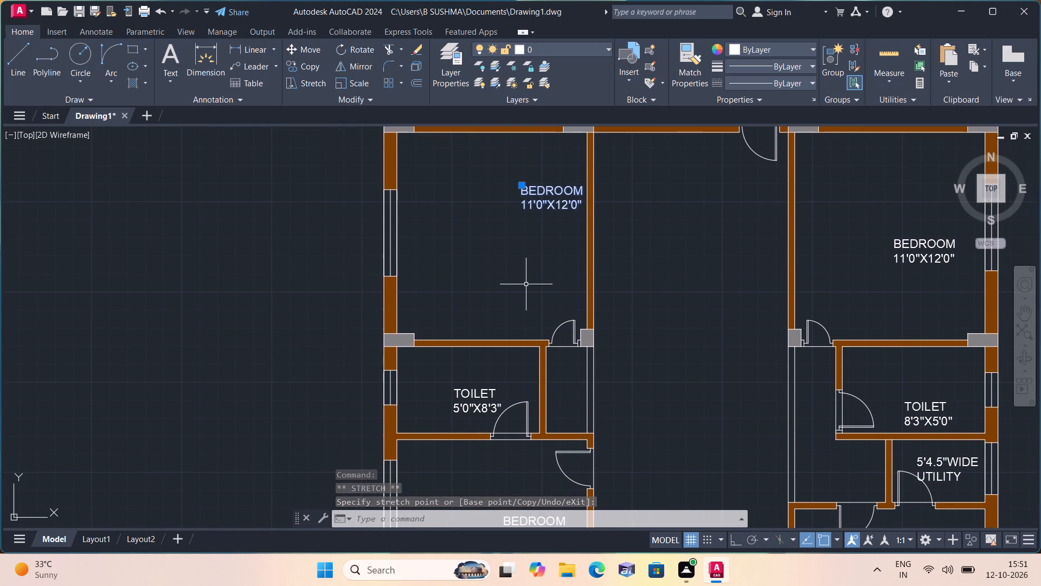
scroll(504, 375, "down", 1)
middle_click_drag(504, 375, 502, 371)
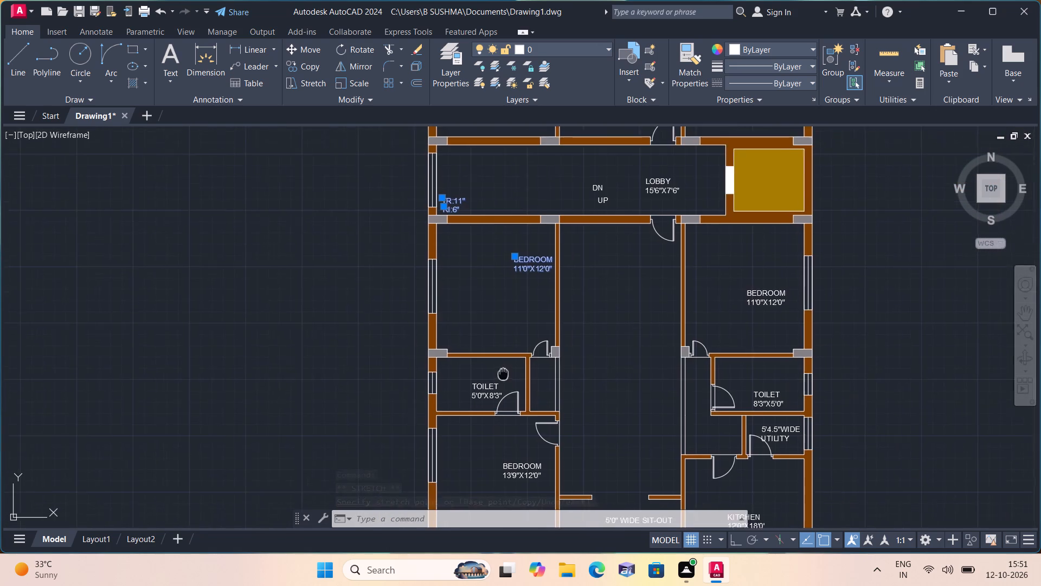
middle_click_drag(502, 371, 503, 329)
scroll(489, 355, "up", 2)
middle_click_drag(487, 352, 484, 342)
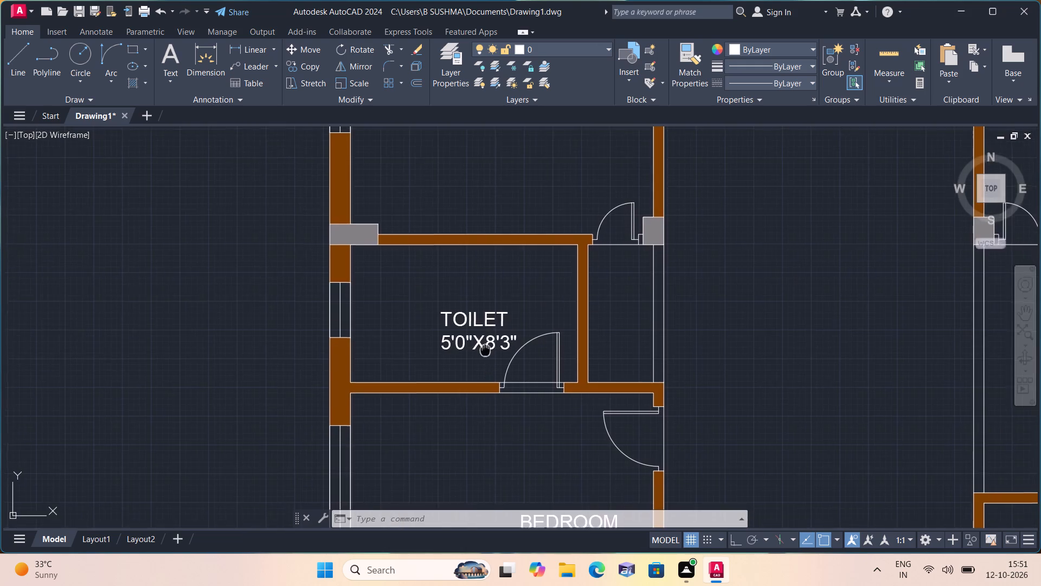
middle_click_drag(484, 342, 496, 324)
left_click(468, 297)
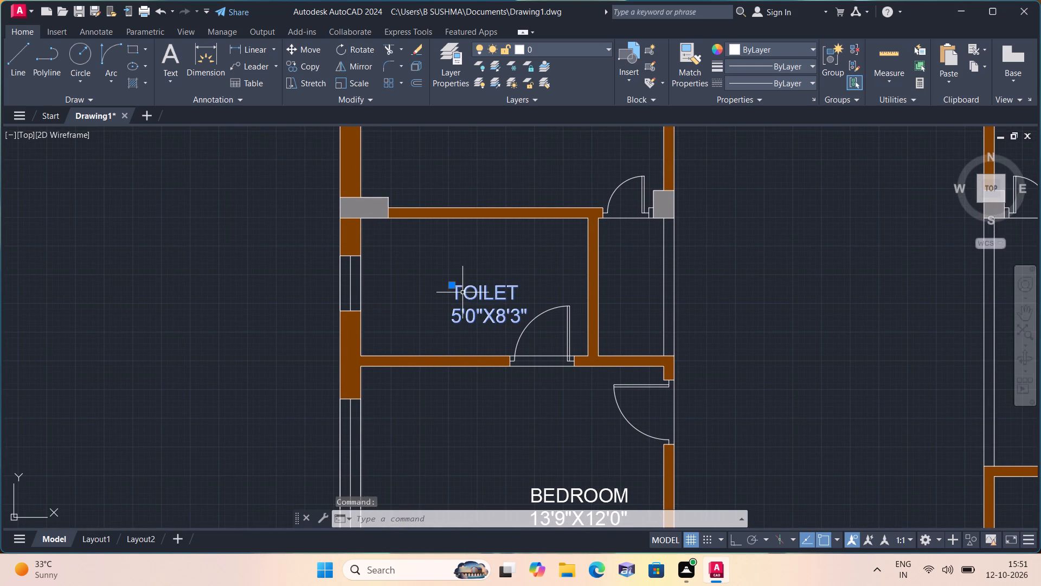
left_click(449, 283)
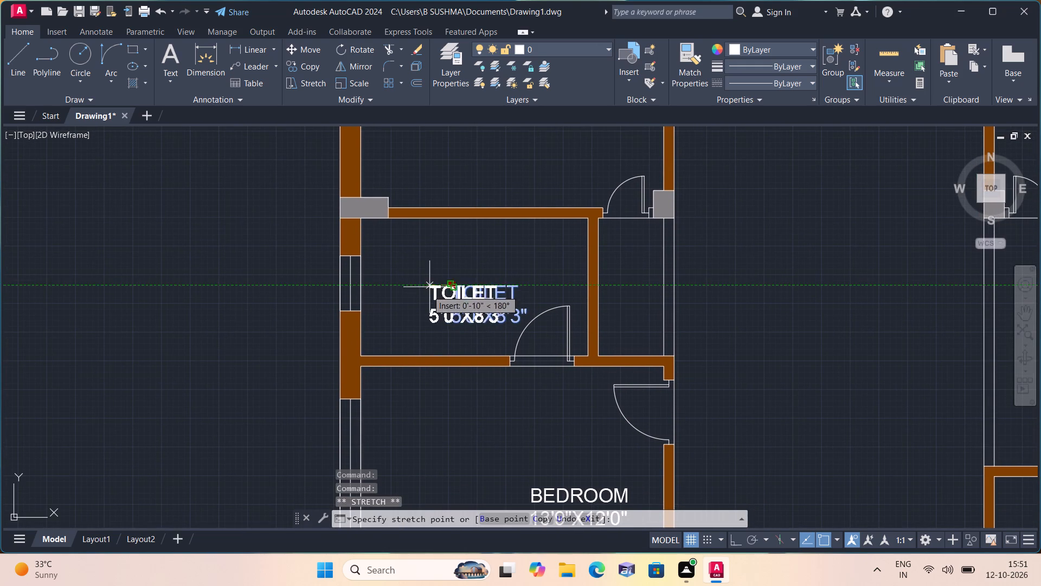
left_click(387, 293)
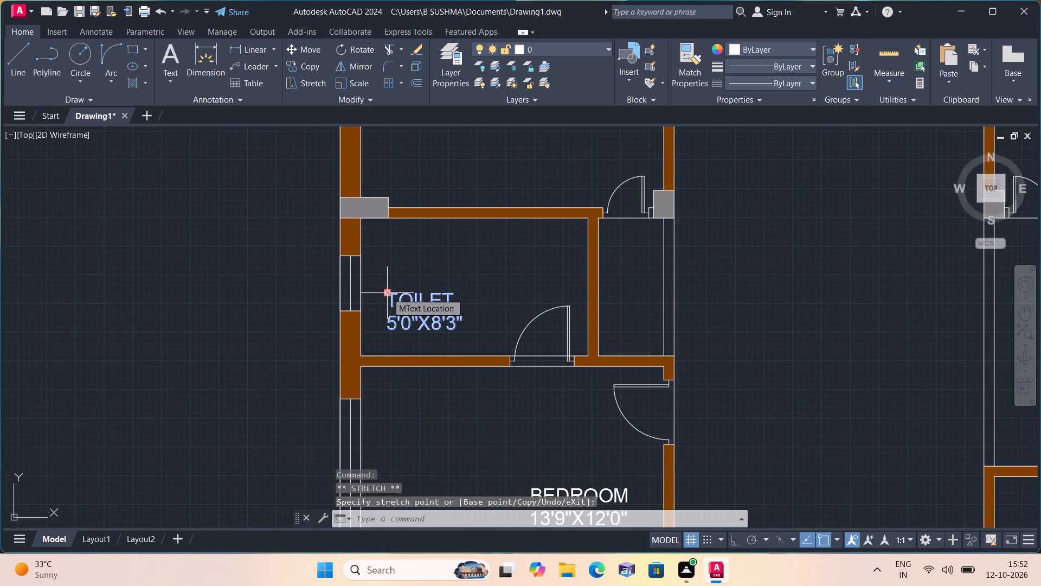
Move the lower unit's 13'9"X12'0" bedroom label slightly down and toward the inner wall, keeping it just inside the room.
middle_click_drag(475, 328, 471, 307)
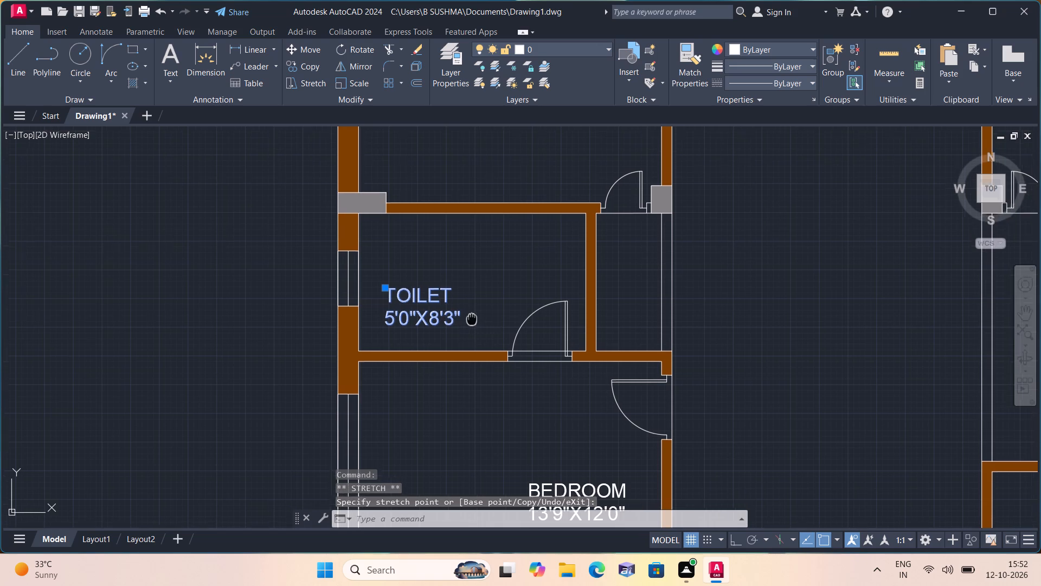
middle_click_drag(471, 307, 472, 247)
scroll(474, 244, "down", 1)
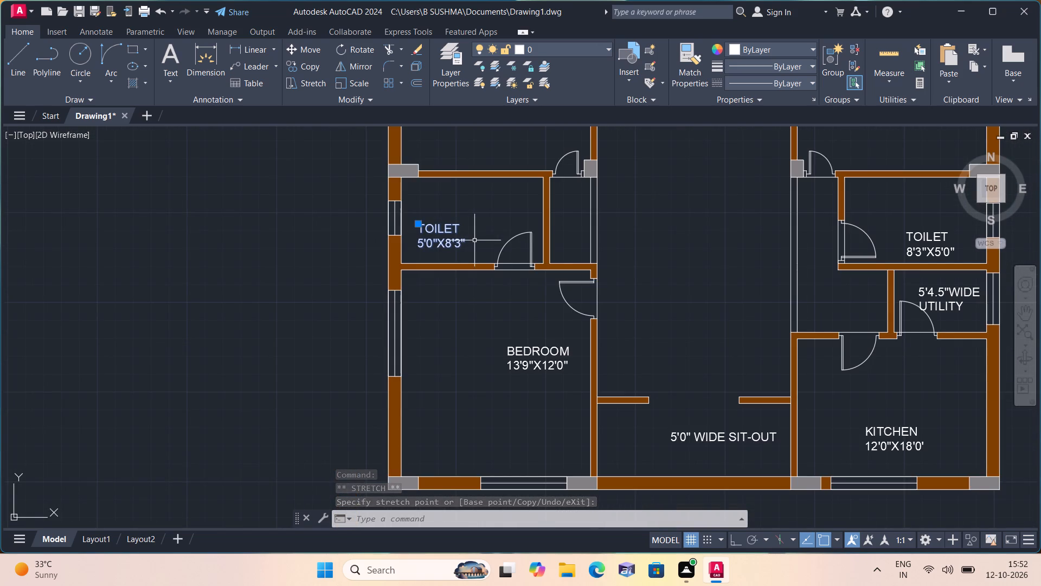
left_click(537, 358)
left_click(507, 348)
left_click(502, 344)
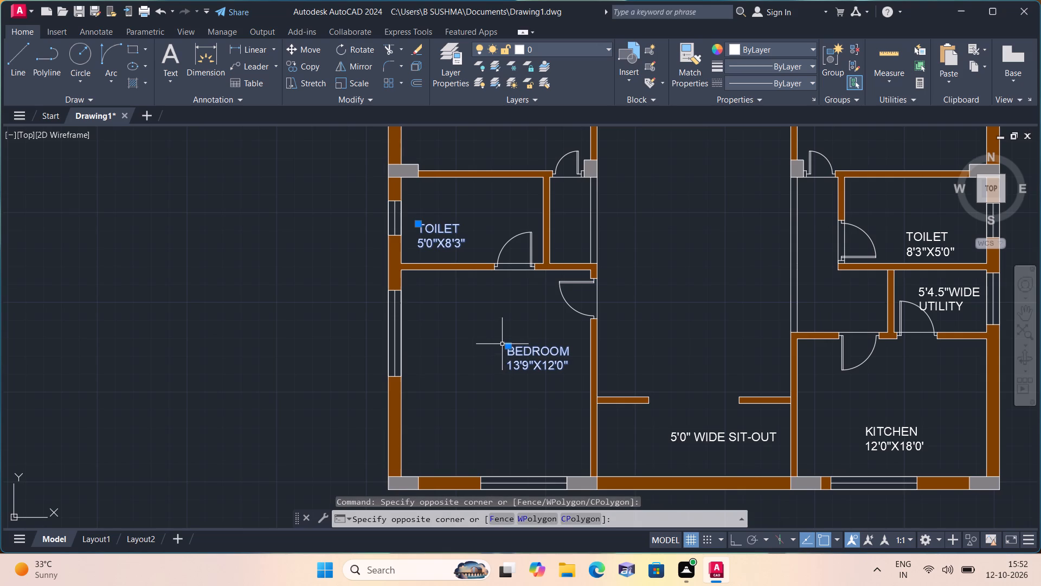
left_click(507, 337)
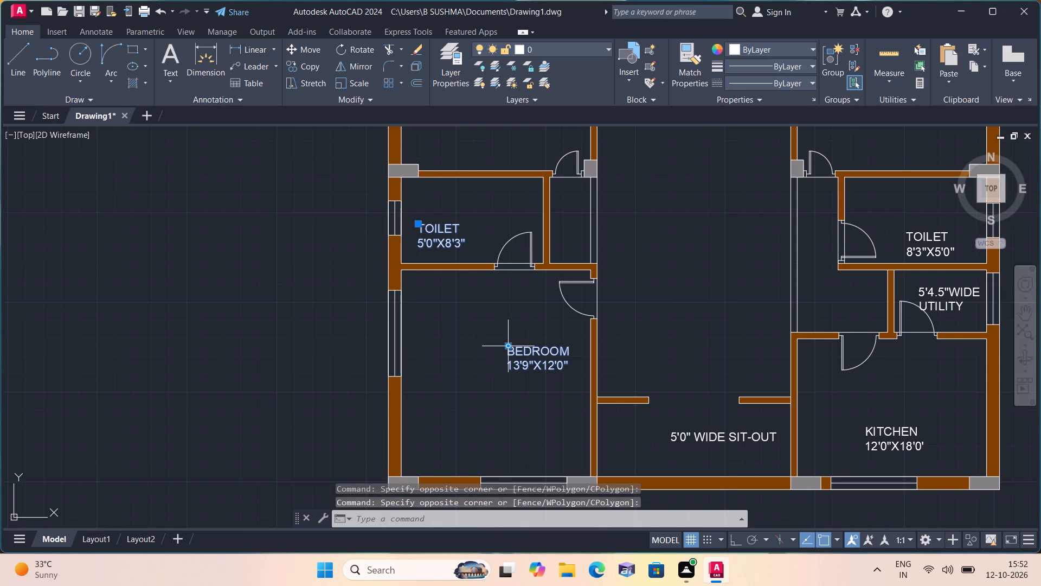
left_click(507, 346)
left_click(528, 379)
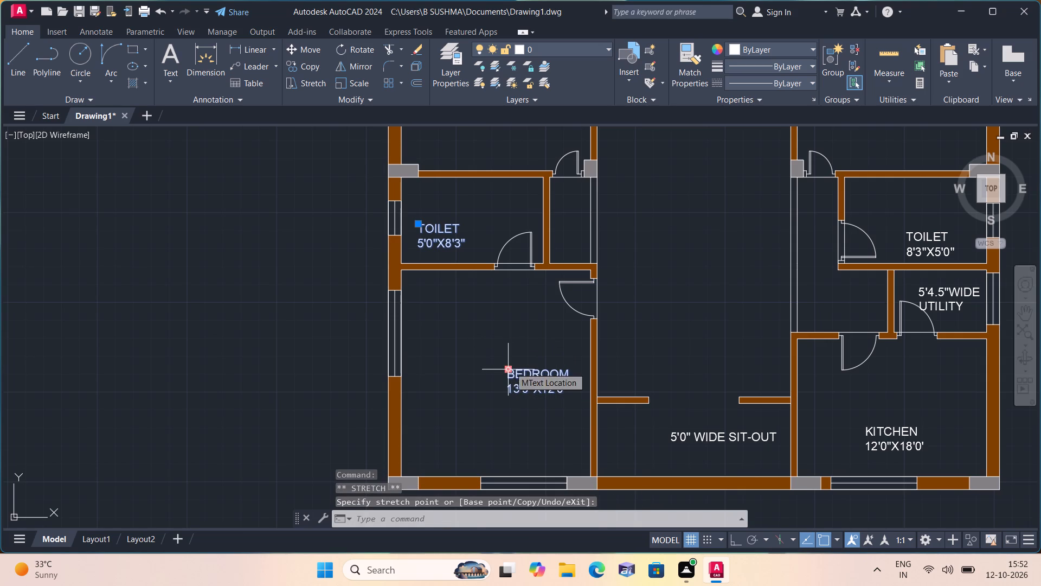
left_click(510, 367)
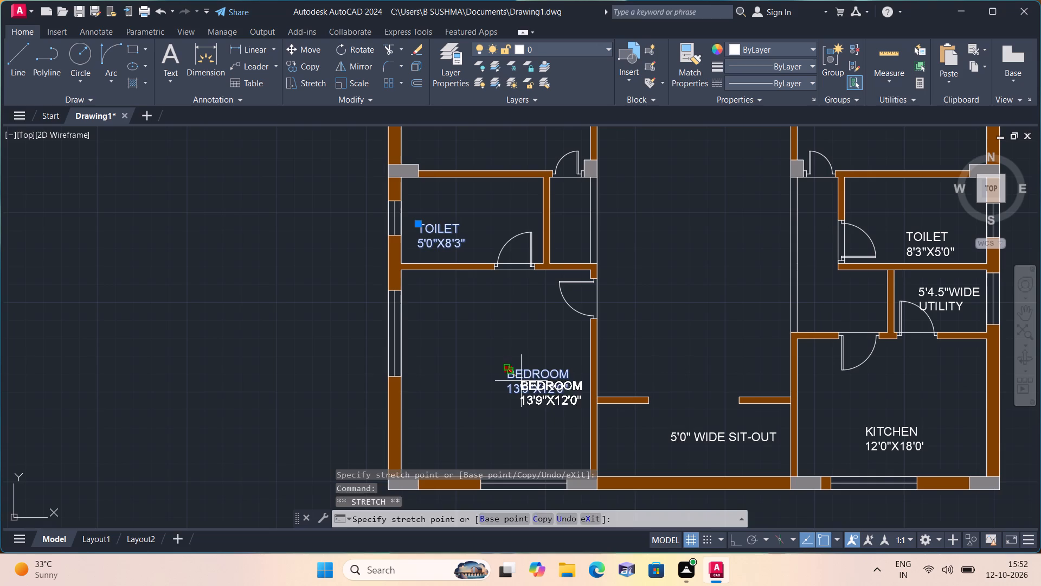
left_click(521, 381)
left_click_drag(510, 370, 528, 385)
left_click(529, 385)
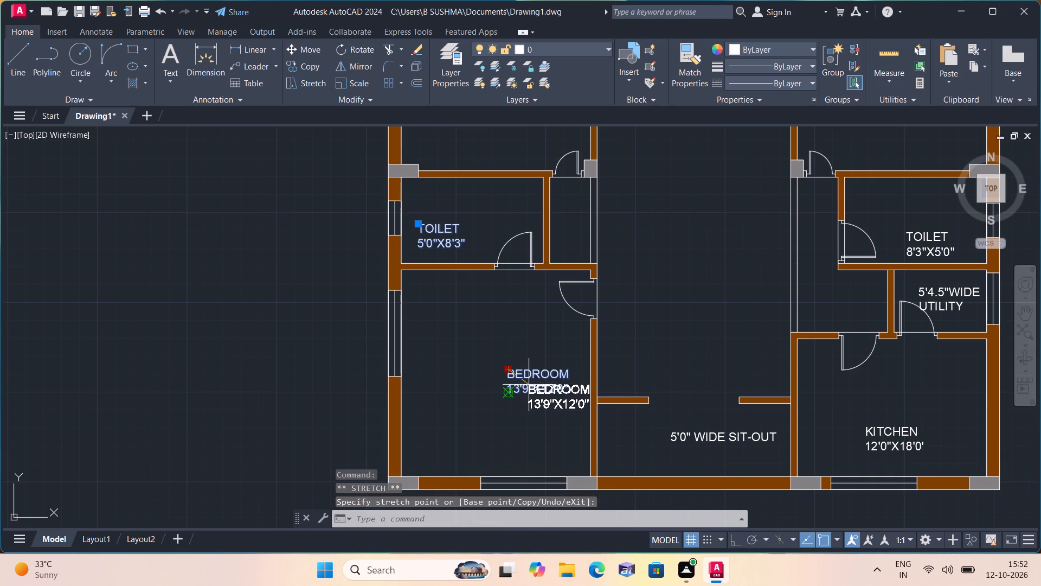
left_click(509, 391)
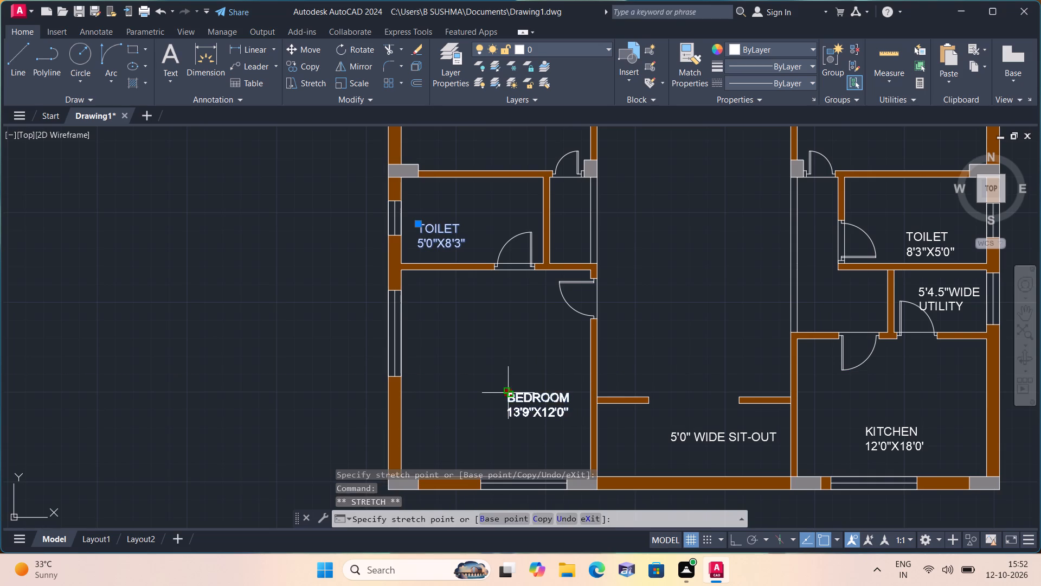
scroll(523, 371, "up", 3)
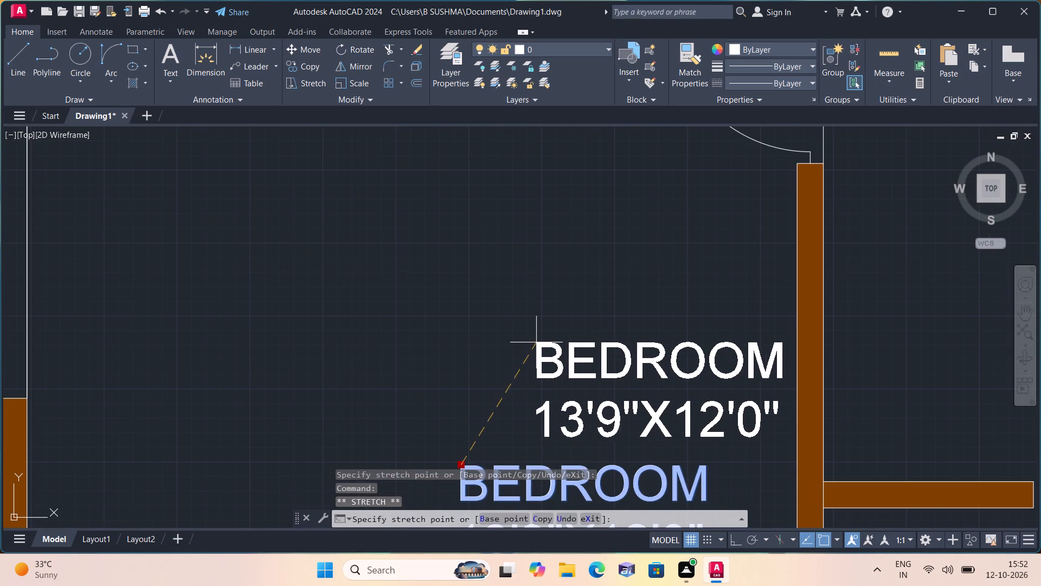
left_click(536, 341)
Move the lower unit's kitchen label up, away from the window wall, to about the centre of the room.
scroll(537, 340, "down", 2)
middle_click_drag(620, 348, 598, 342)
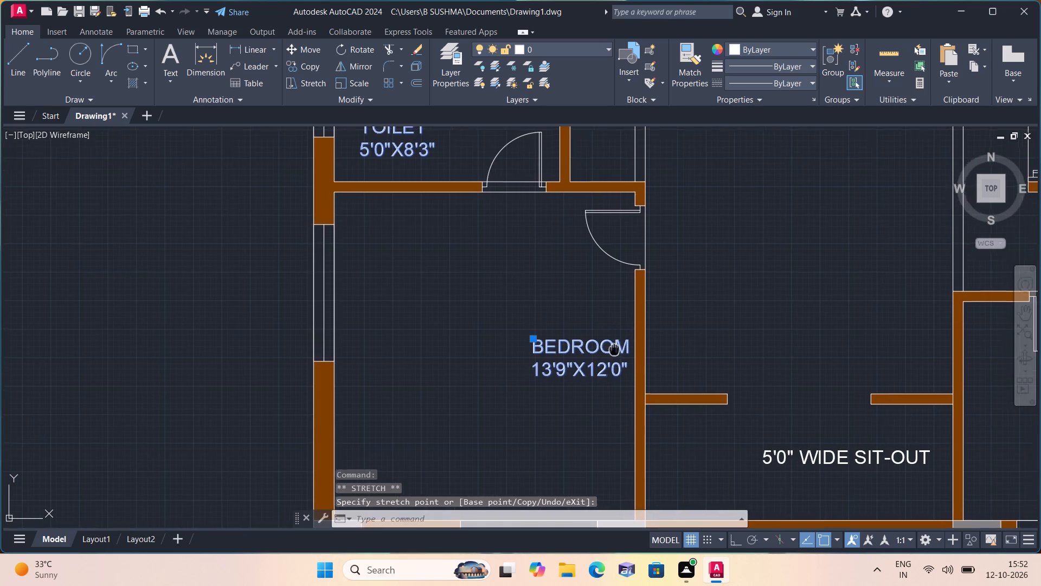
middle_click_drag(598, 342, 544, 322)
middle_click_drag(631, 337, 531, 354)
scroll(529, 354, "down", 1)
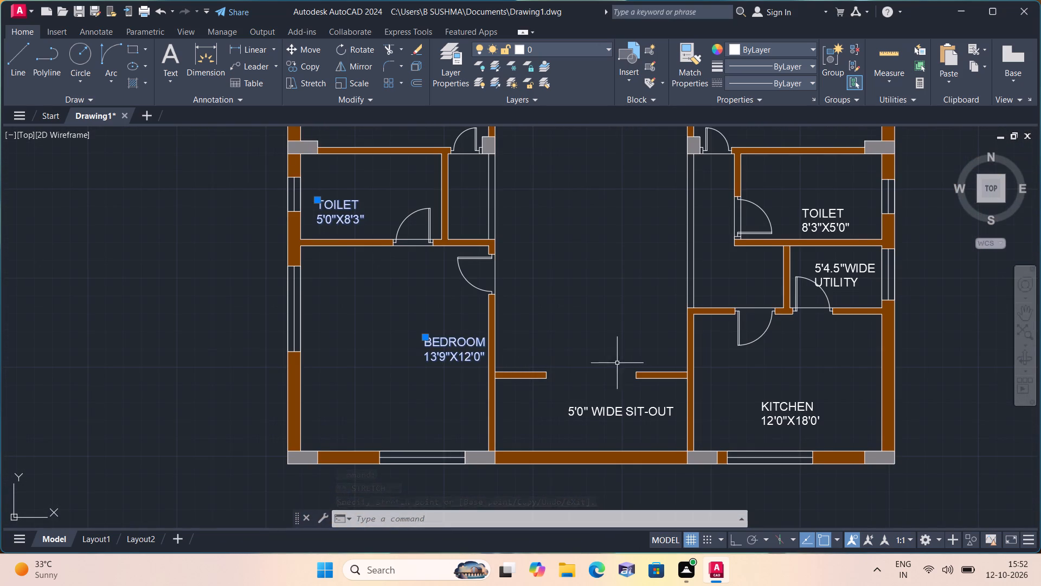
middle_click_drag(620, 365, 532, 342)
scroll(651, 374, "up", 1)
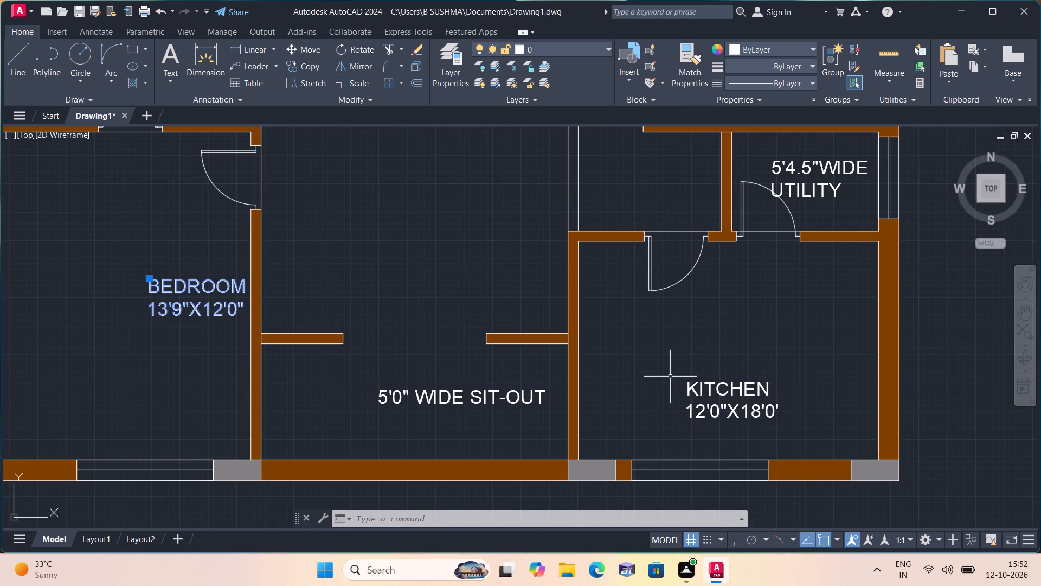
left_click(697, 383)
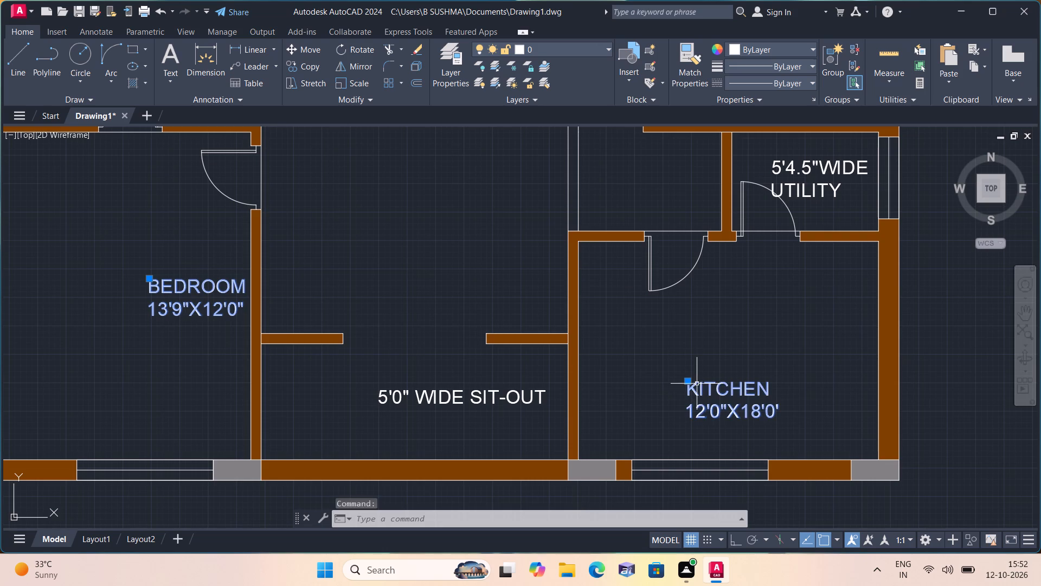
left_click(686, 383)
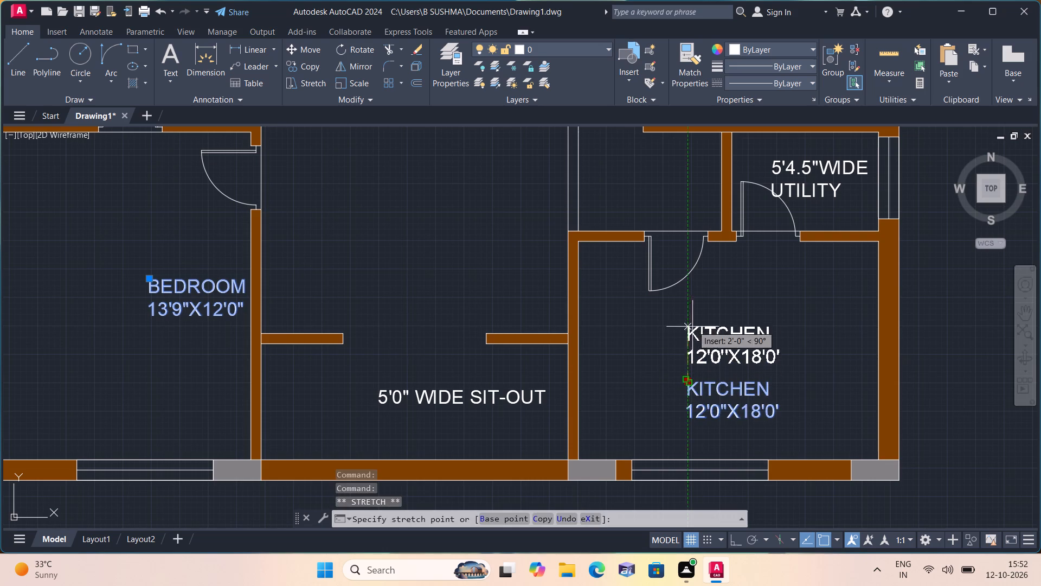
left_click(696, 320)
key("Escape")
Correct the size line of the lower unit's kitchen label to read 12'0"X8'0".
left_click(698, 320)
right_click(698, 320)
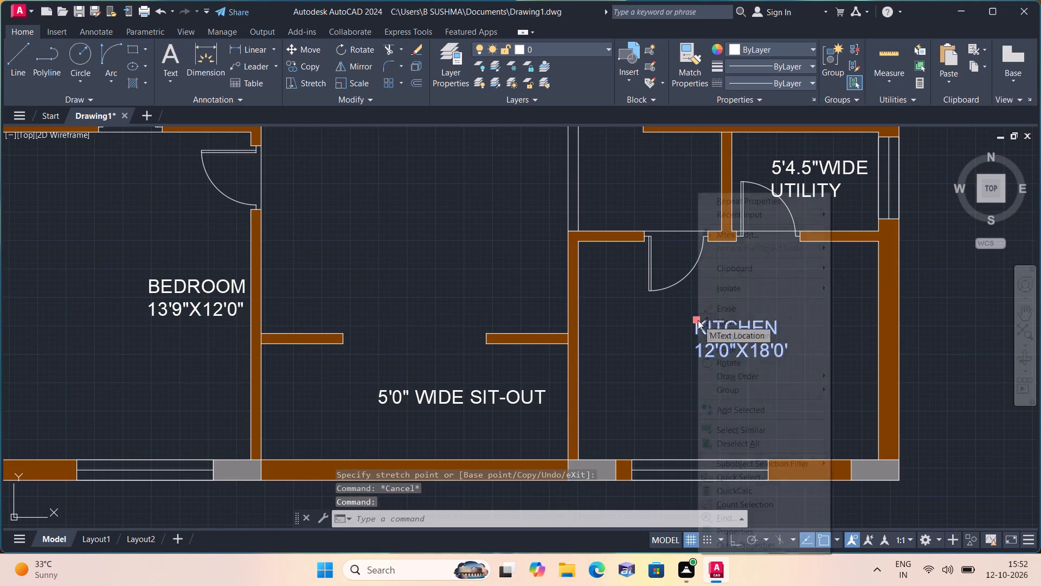
left_click(730, 241)
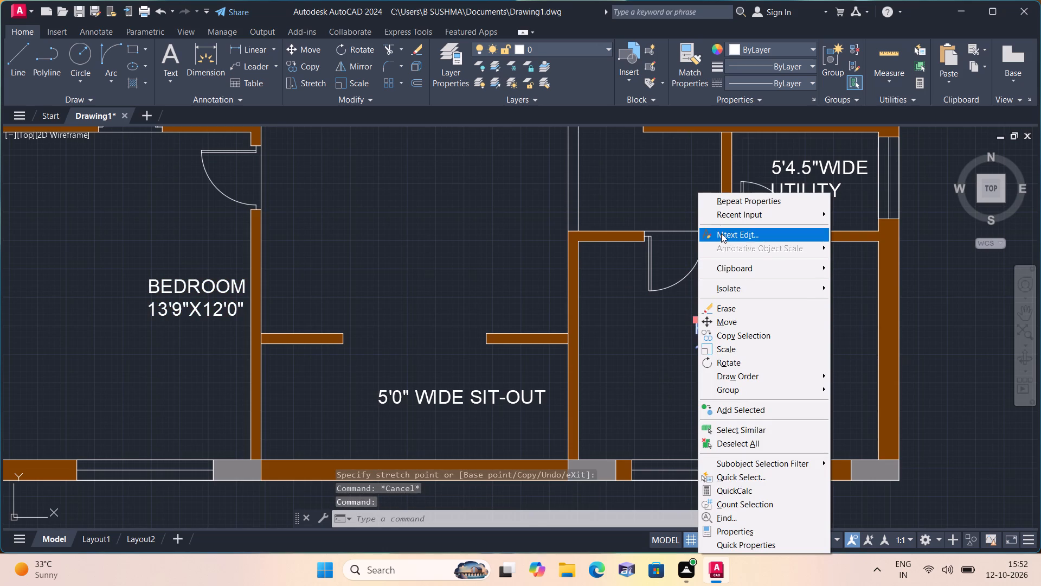
left_click(722, 234)
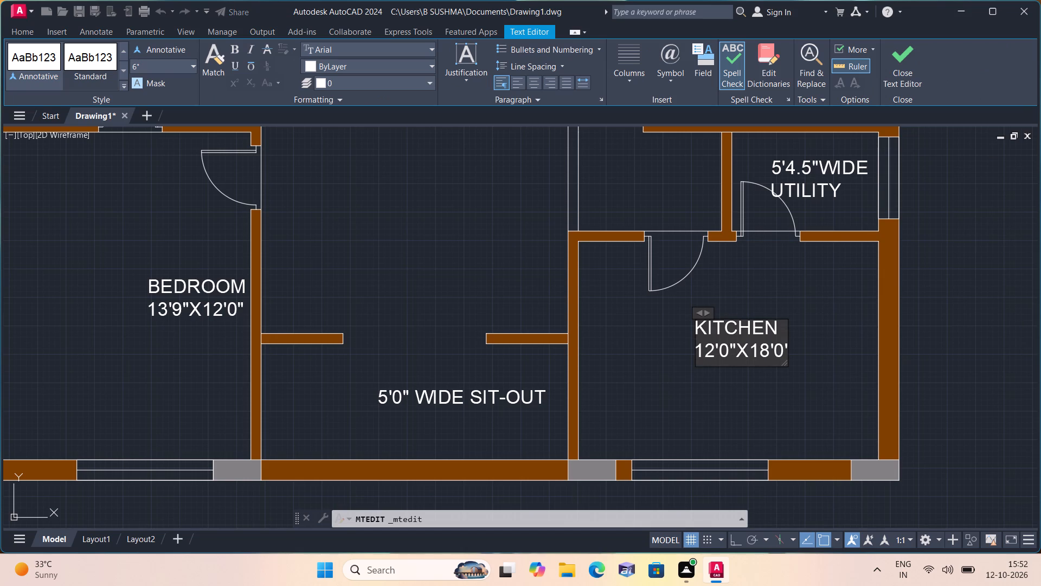
left_click(754, 353)
left_click(754, 350)
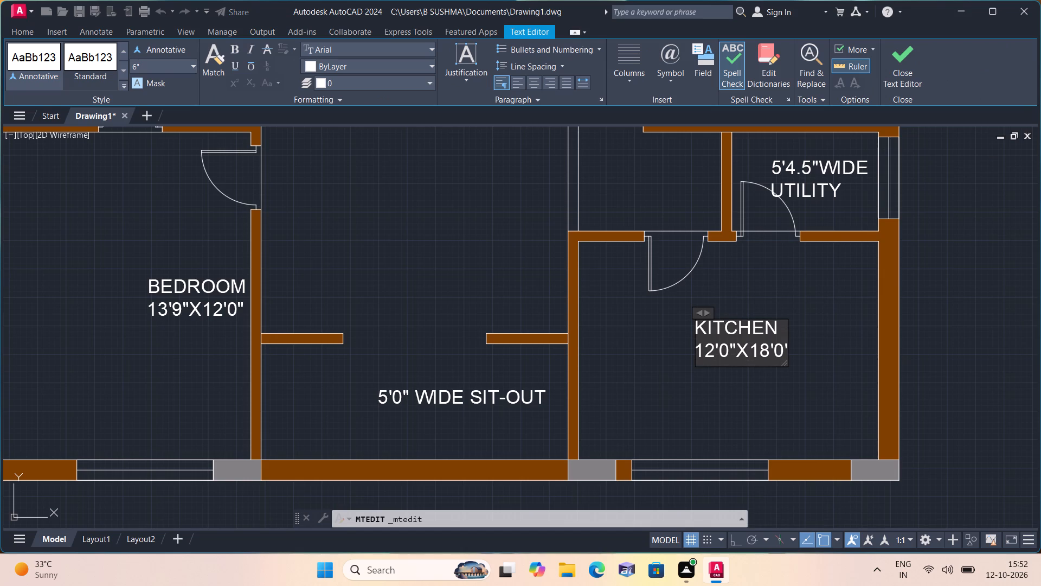
left_click(757, 349)
key("BackSpace")
scroll(786, 359, "up", 3)
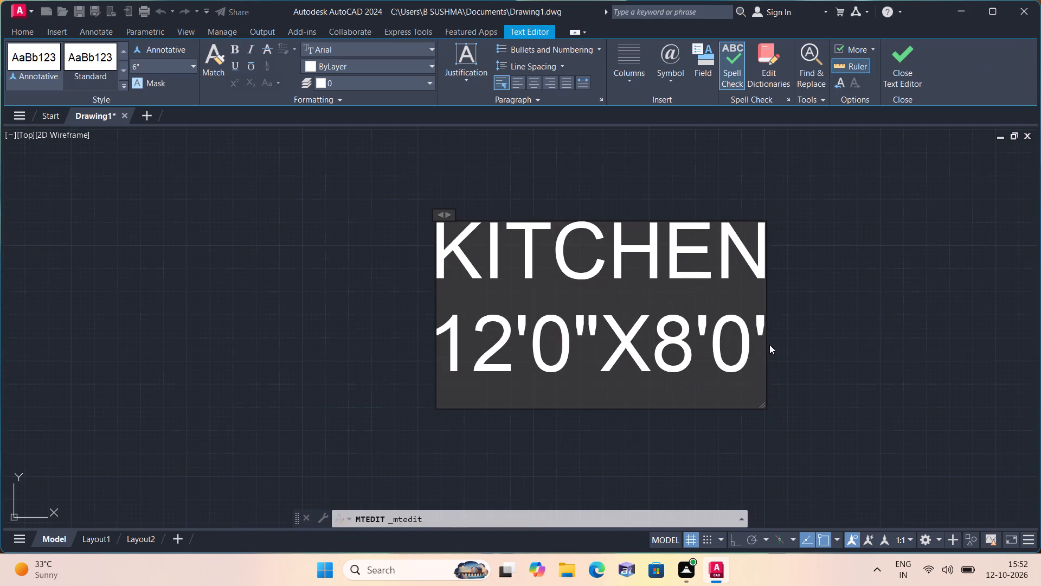
left_click(756, 333)
left_click(762, 325)
key("BackSpace")
key("shift+quotedbl")
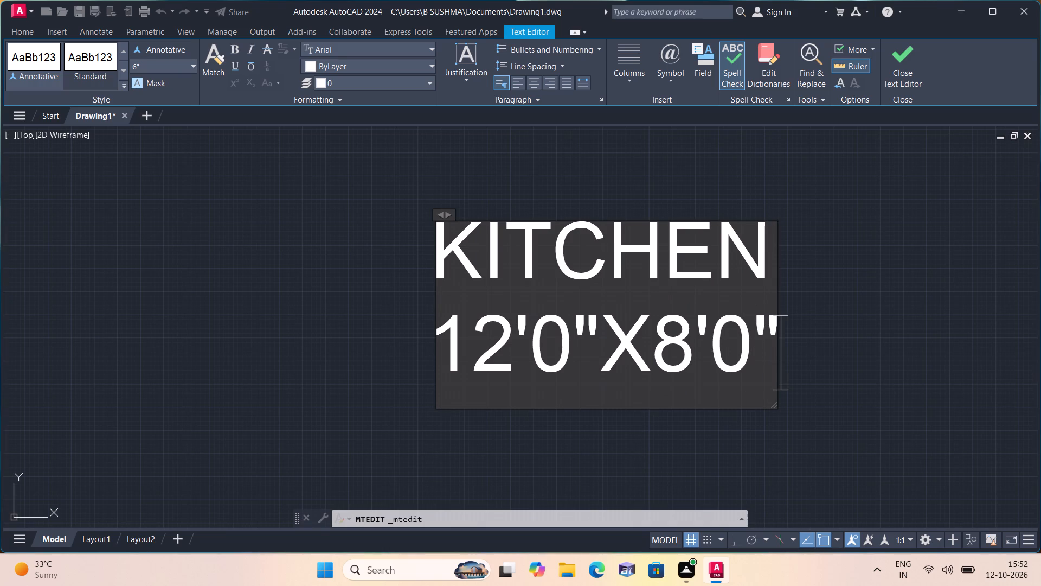
left_click(329, 311)
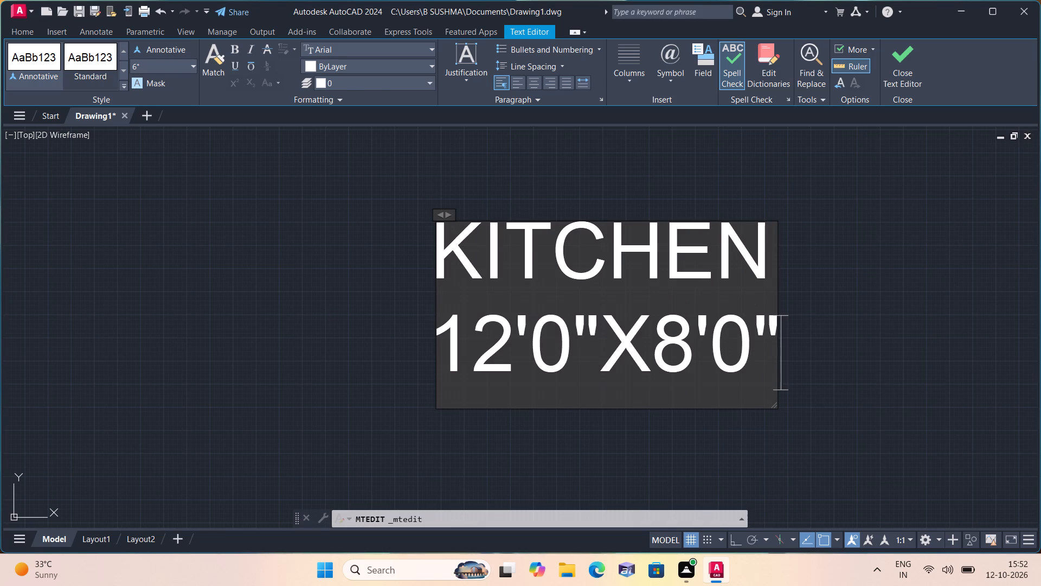
Move the lower unit's 5'4.5"WIDE UTILITY label straight up toward the toilet wall, clear of the door swing.
scroll(331, 305, "down", 2)
middle_click_drag(404, 222, 467, 392)
scroll(404, 223, "down", 1)
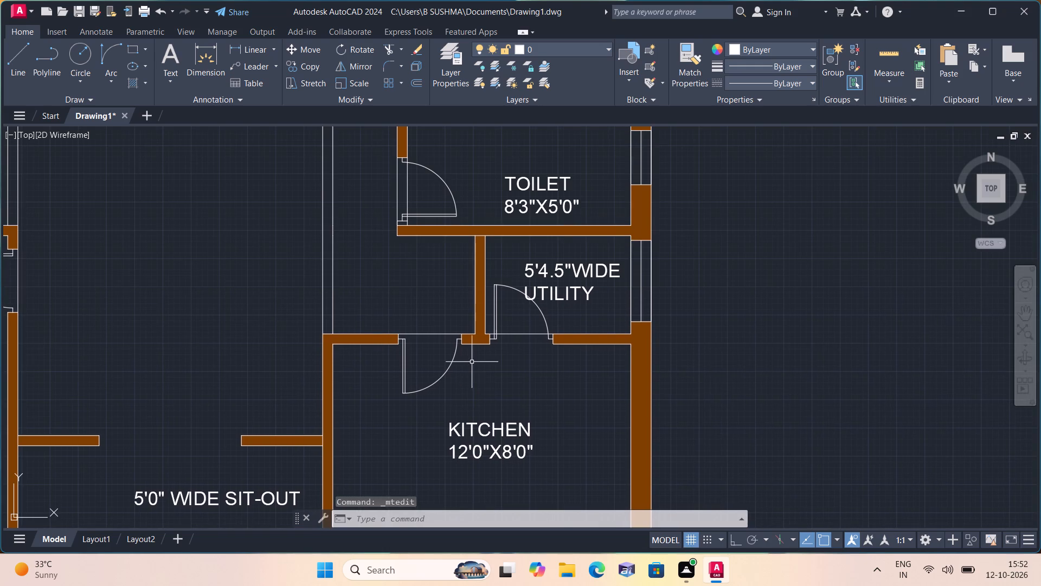
scroll(533, 277, "up", 1)
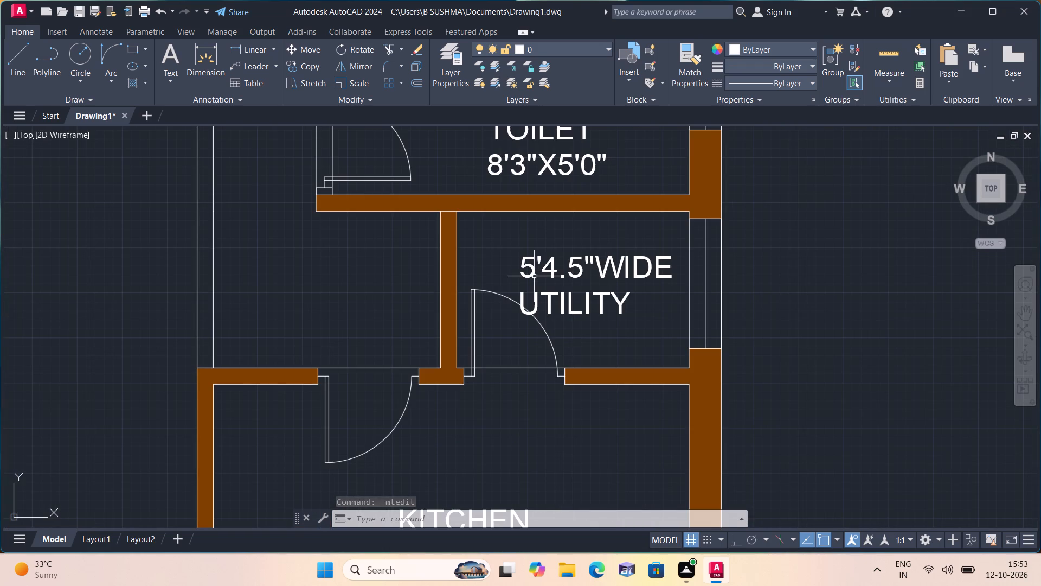
scroll(534, 276, "up", 1)
left_click(534, 273)
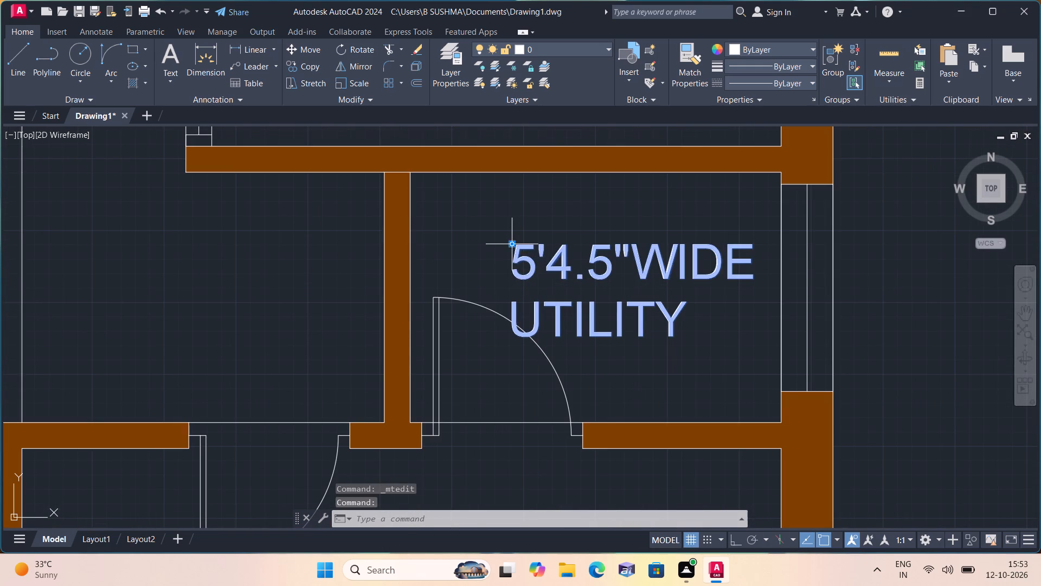
left_click(512, 246)
left_click(507, 201)
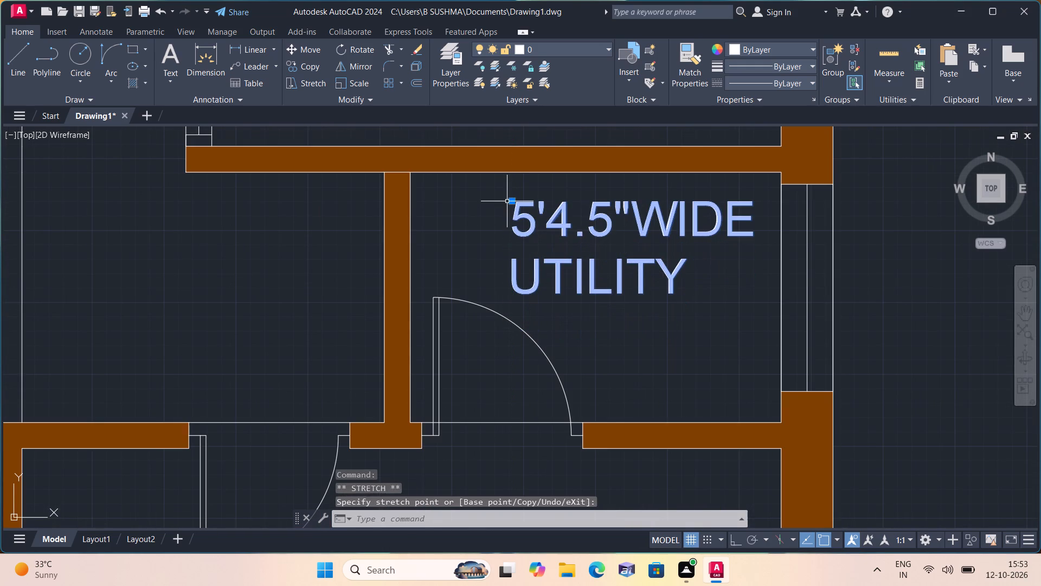
Move the 11'0"X12'0" bedroom label above the 8'3"X5'0" toilet slightly up and closer to the window wall.
middle_click_drag(507, 201, 566, 371)
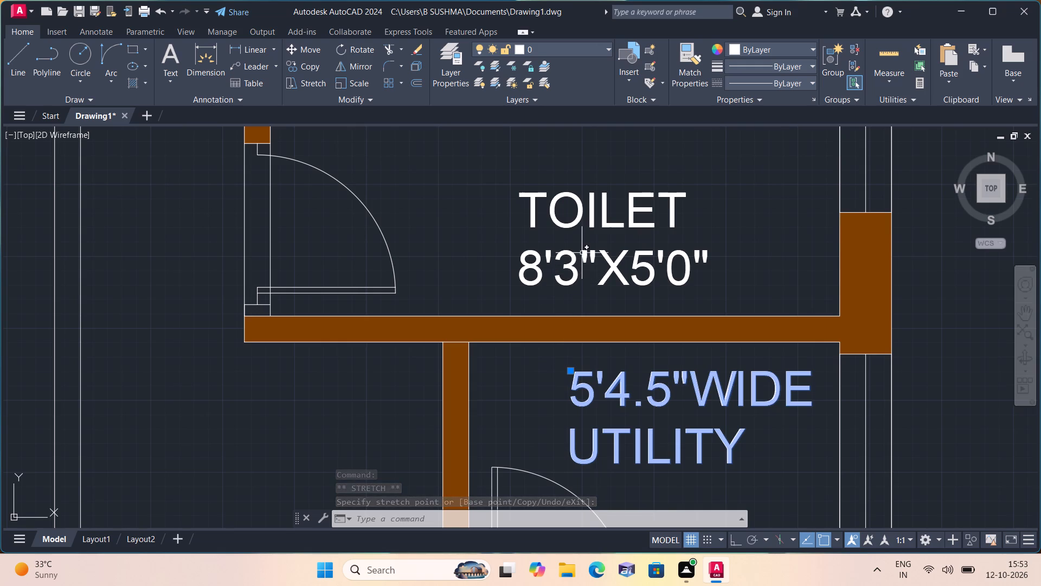
middle_click_drag(582, 238, 618, 320)
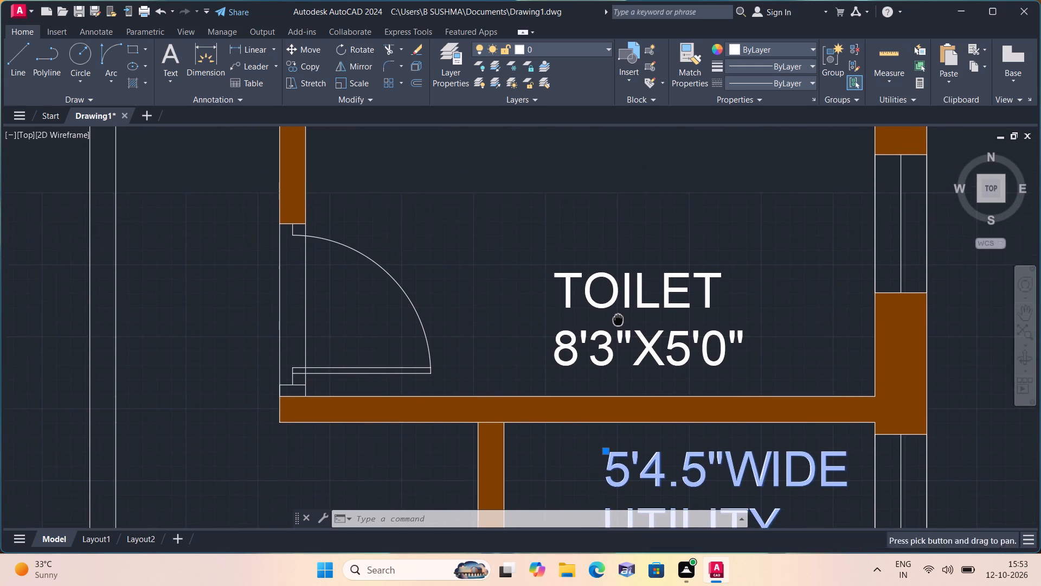
scroll(621, 329, "down", 2)
middle_click_drag(618, 253, 654, 377)
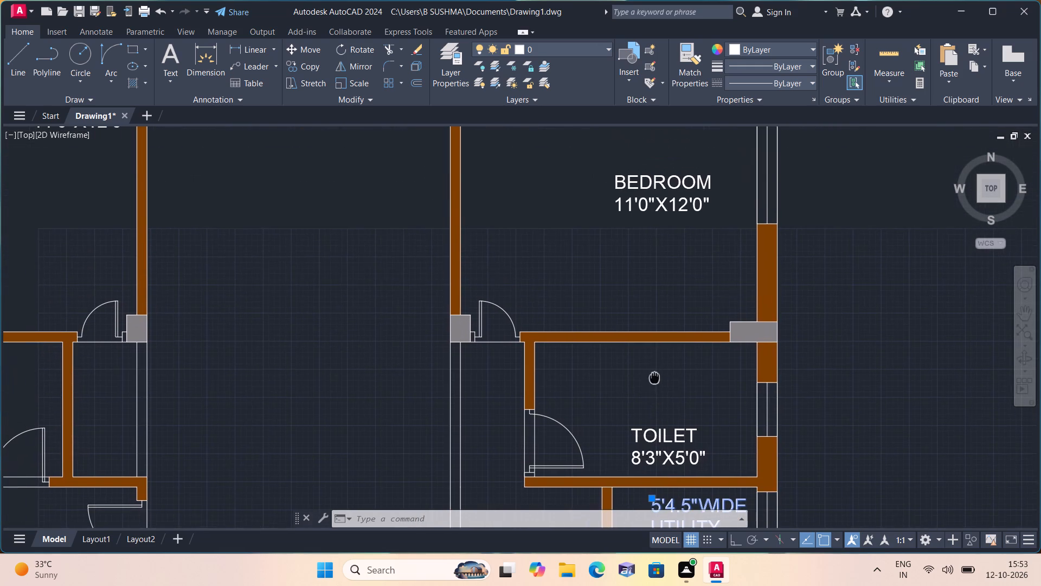
middle_click_drag(628, 236, 650, 310)
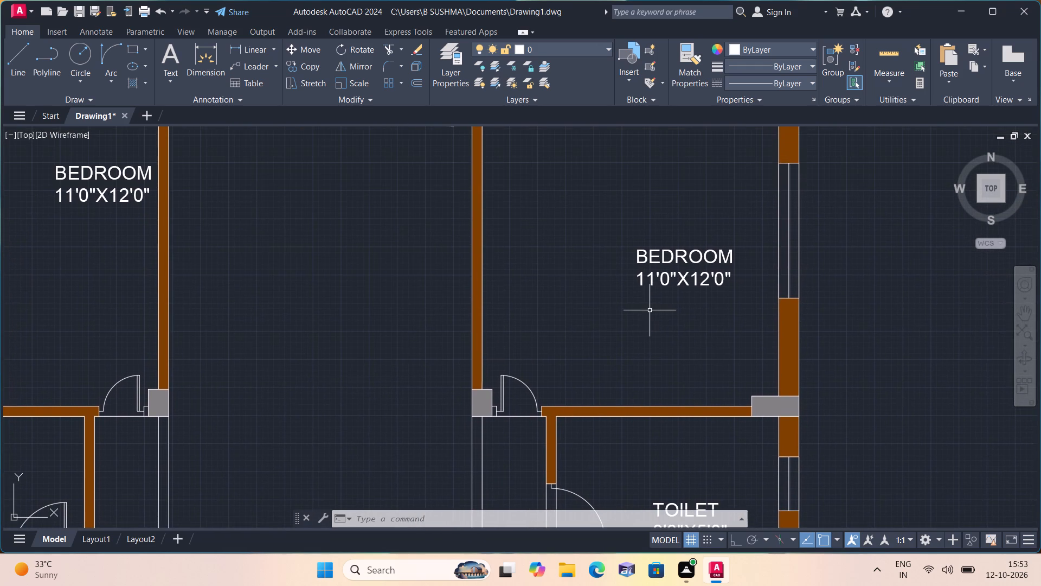
scroll(648, 285, "up", 1)
left_click(652, 239)
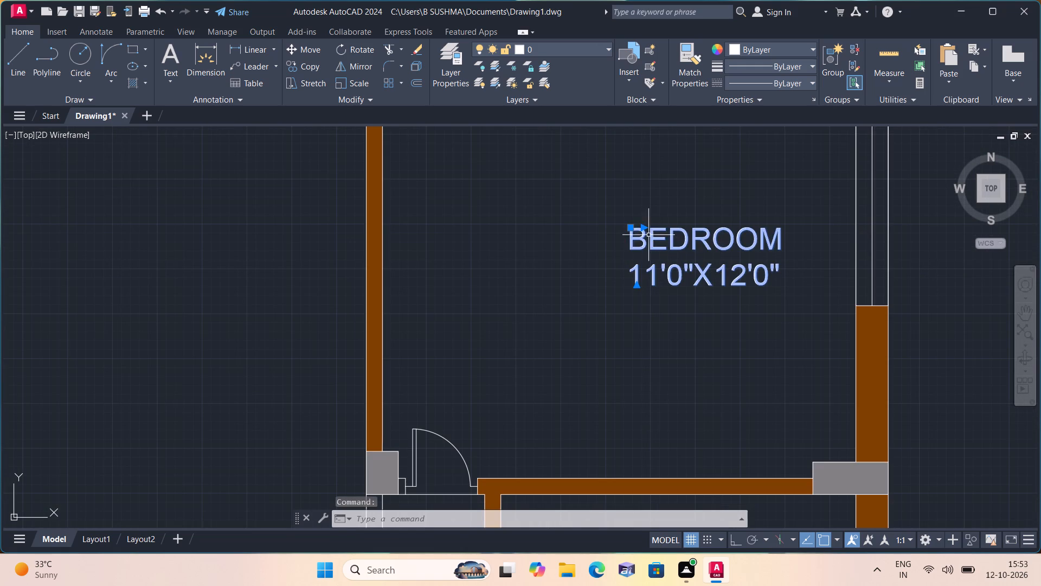
left_click(629, 226)
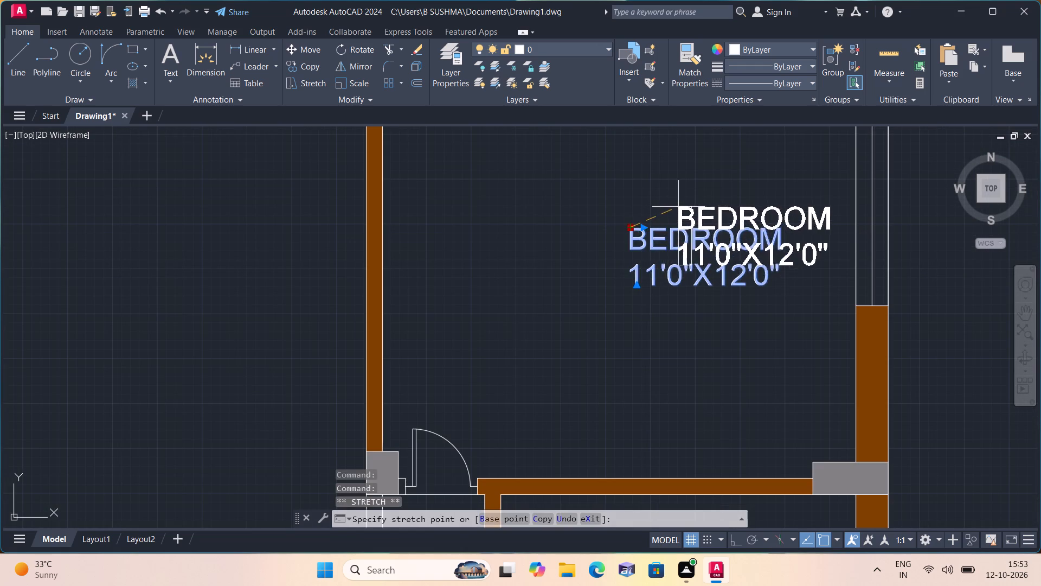
left_click(679, 206)
scroll(679, 207, "down", 1)
middle_click_drag(666, 203, 690, 317)
scroll(693, 322, "down", 2)
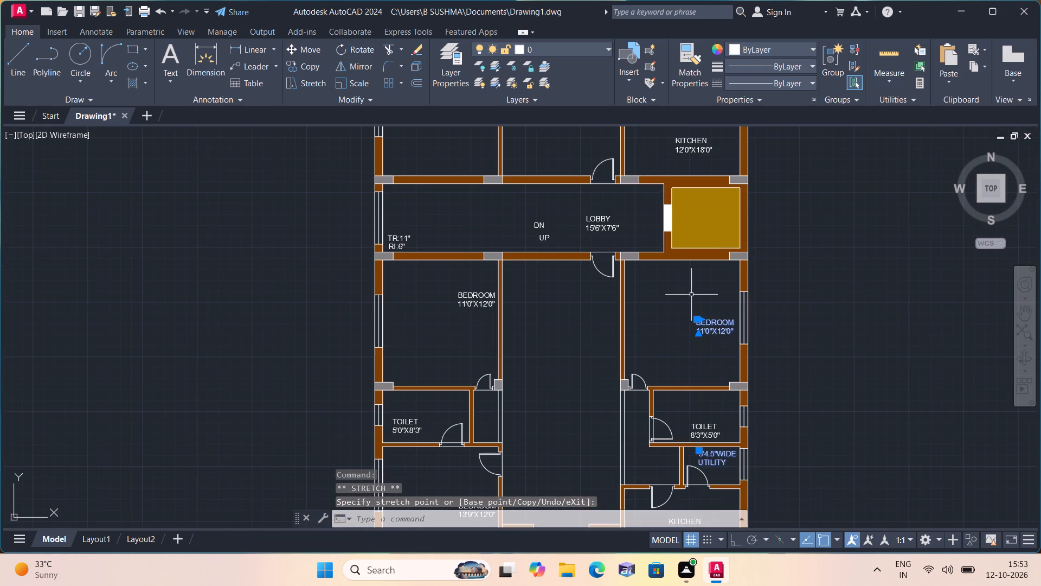
Correct the size line of the upper unit's kitchen label to read 12'0"X8'0".
scroll(692, 214, "up", 2)
middle_click_drag(685, 222, 679, 251)
scroll(689, 240, "up", 2)
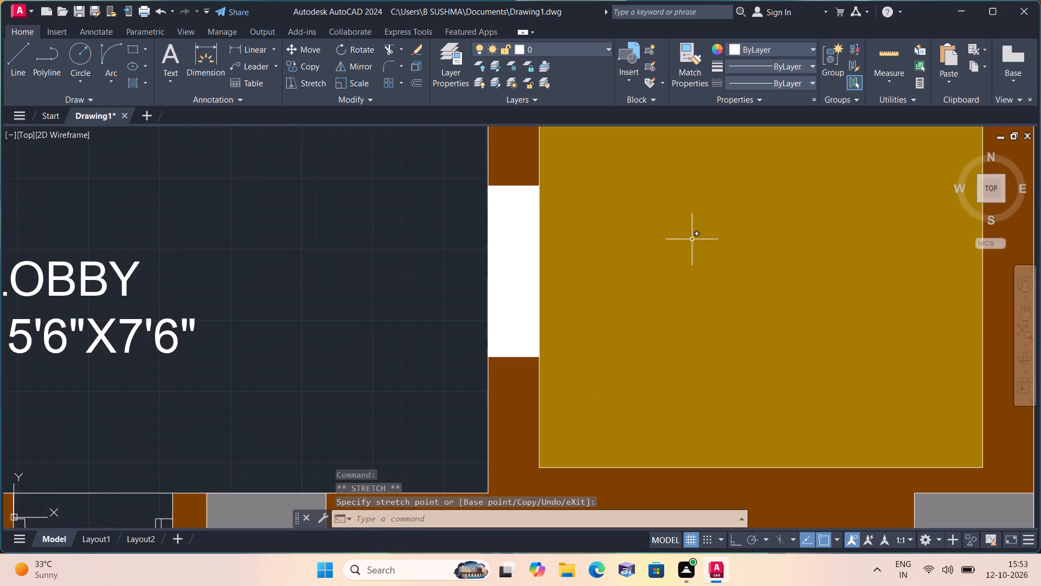
scroll(692, 240, "down", 2)
scroll(695, 240, "up", 3)
scroll(696, 241, "down", 4)
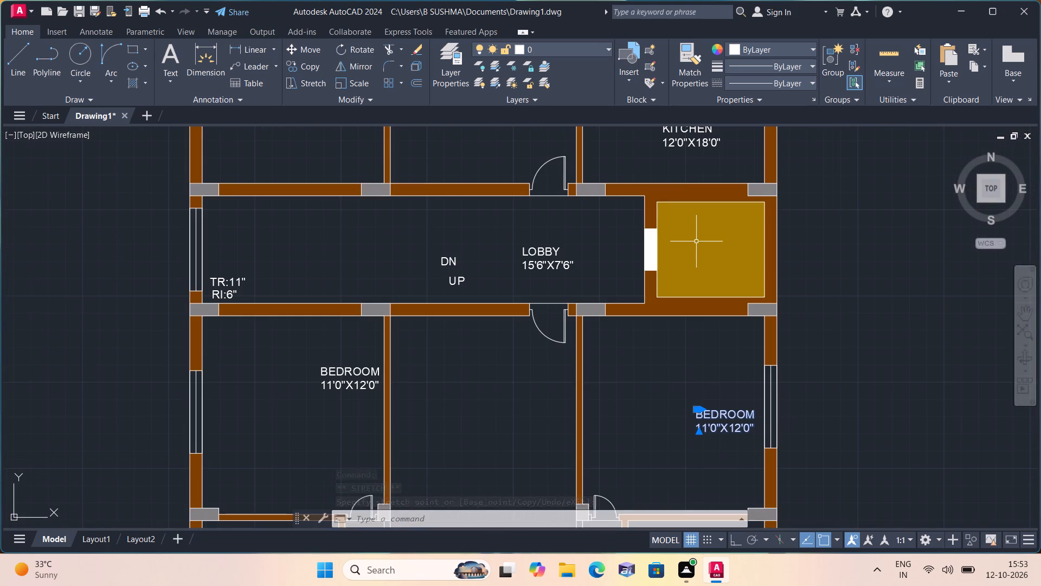
middle_click_drag(701, 231, 671, 292)
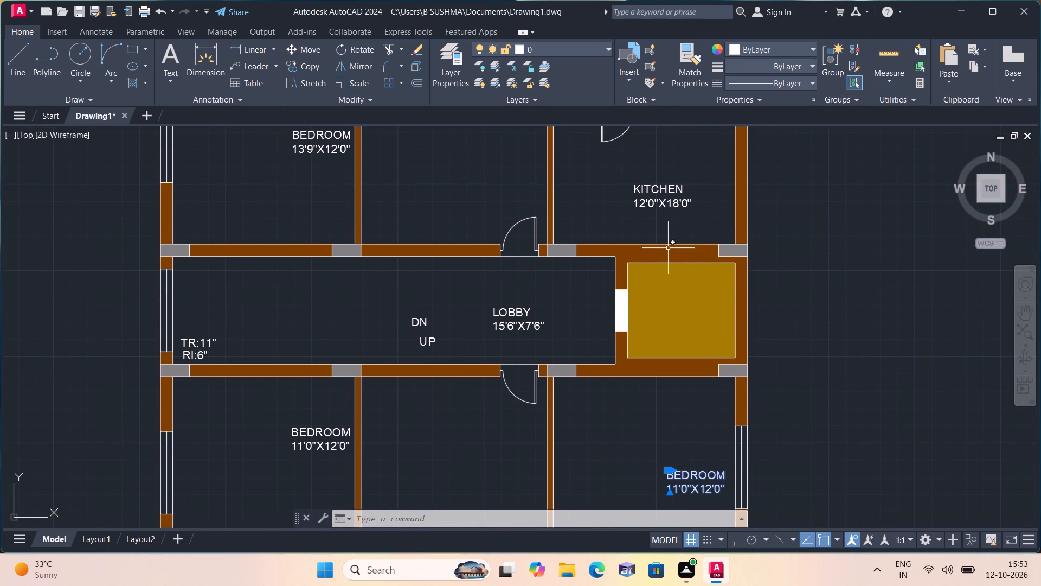
middle_click_drag(669, 234, 679, 337)
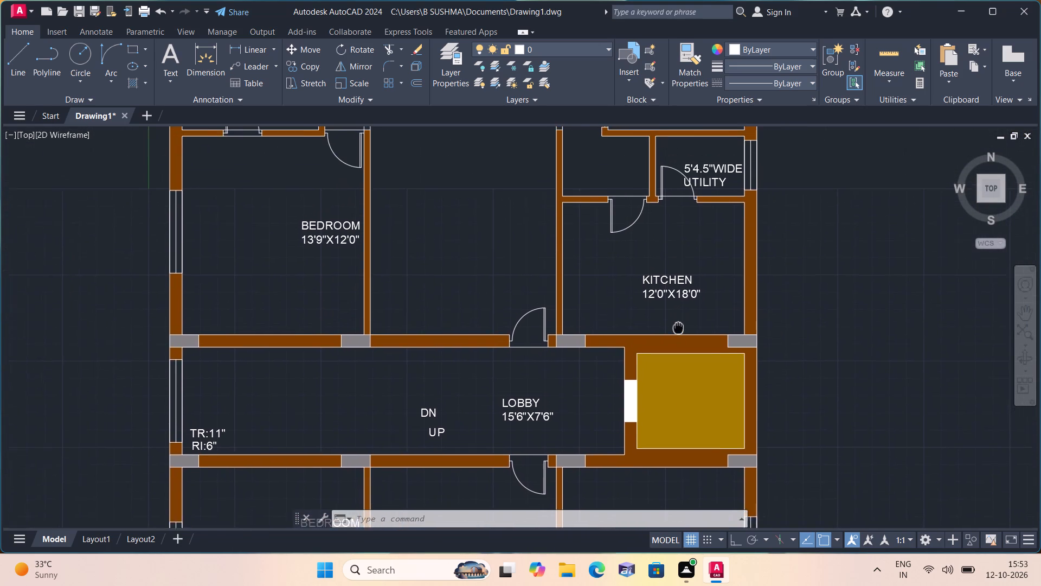
middle_click_drag(679, 337, 683, 358)
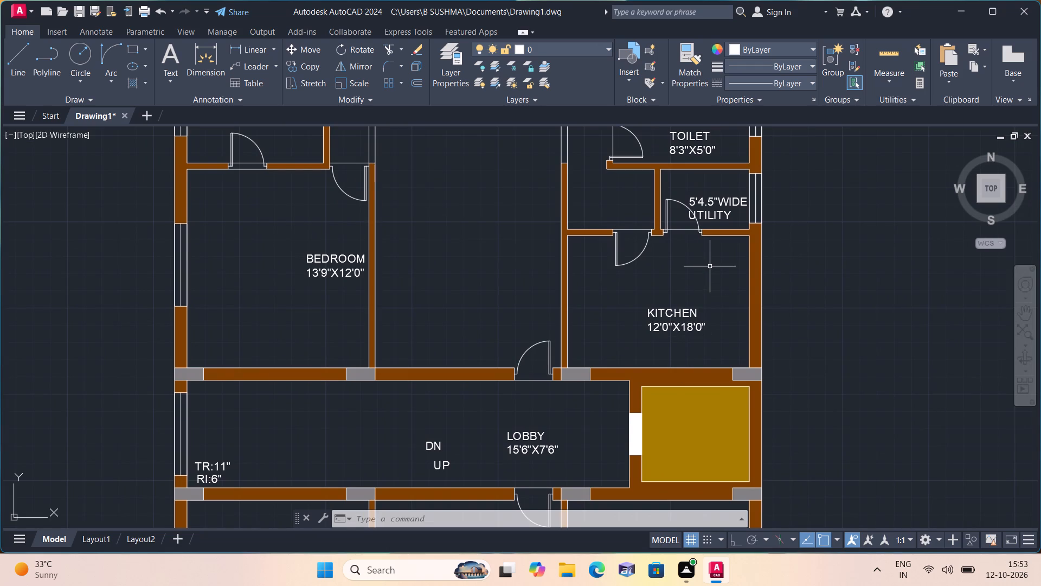
key("Escape")
left_click(674, 314)
right_click(674, 314)
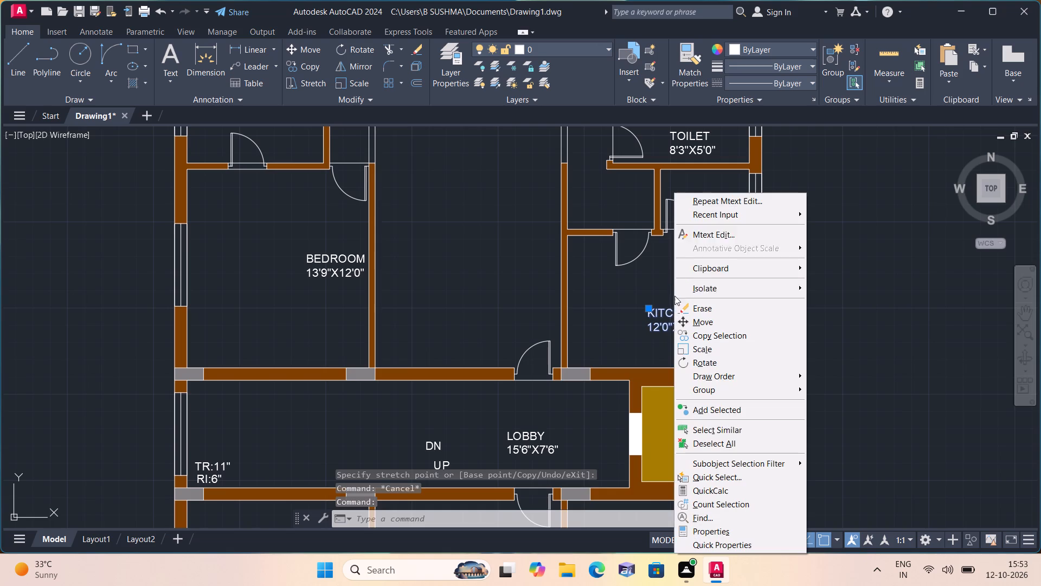
left_click(694, 233)
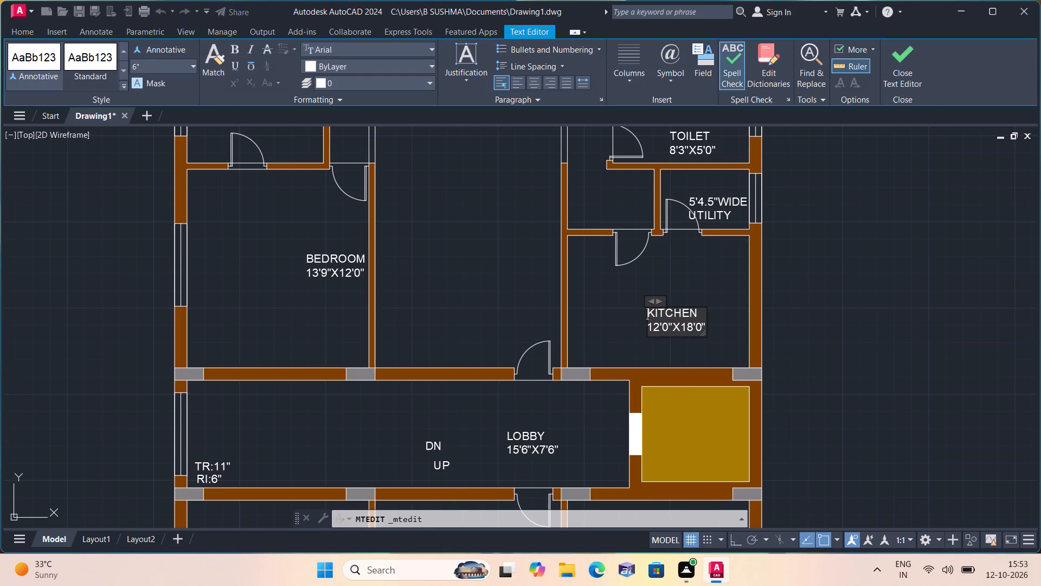
scroll(686, 327, "up", 2)
left_click(684, 325)
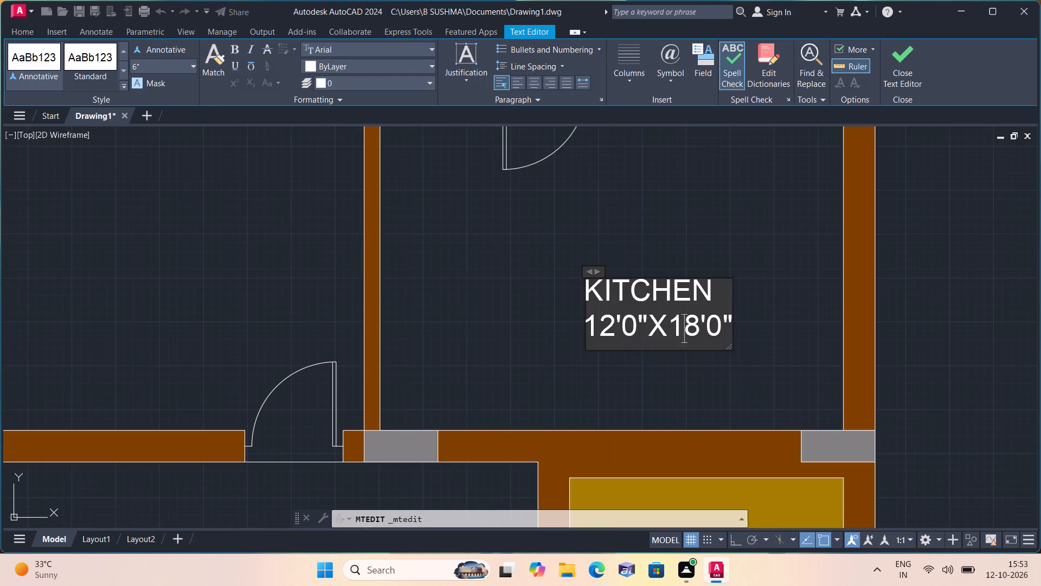
key("BackSpace")
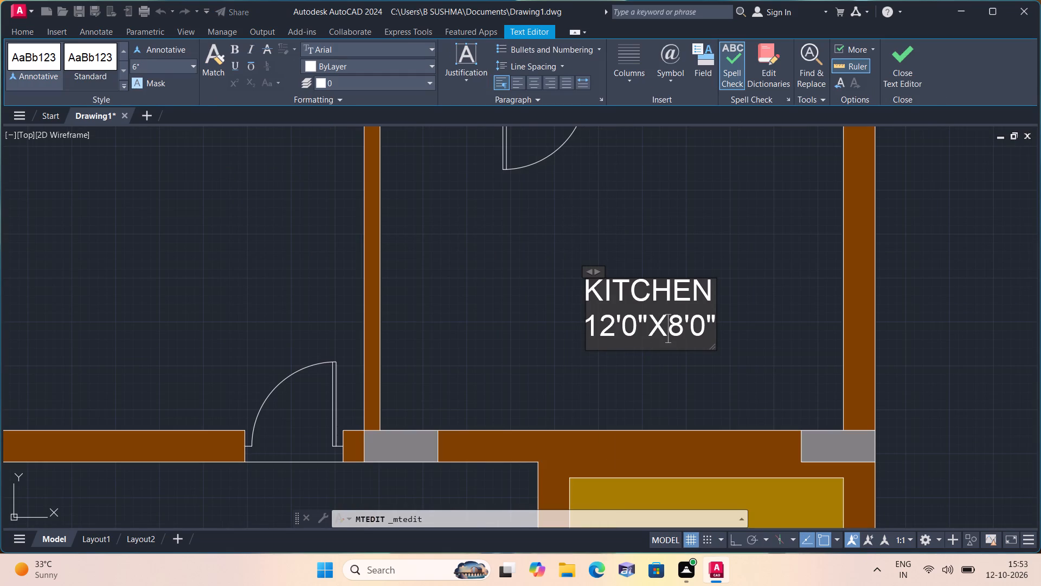
left_click(589, 368)
Move the upper unit's kitchen label up and slightly toward the outer wall, just above the centre of the room.
left_click(621, 305)
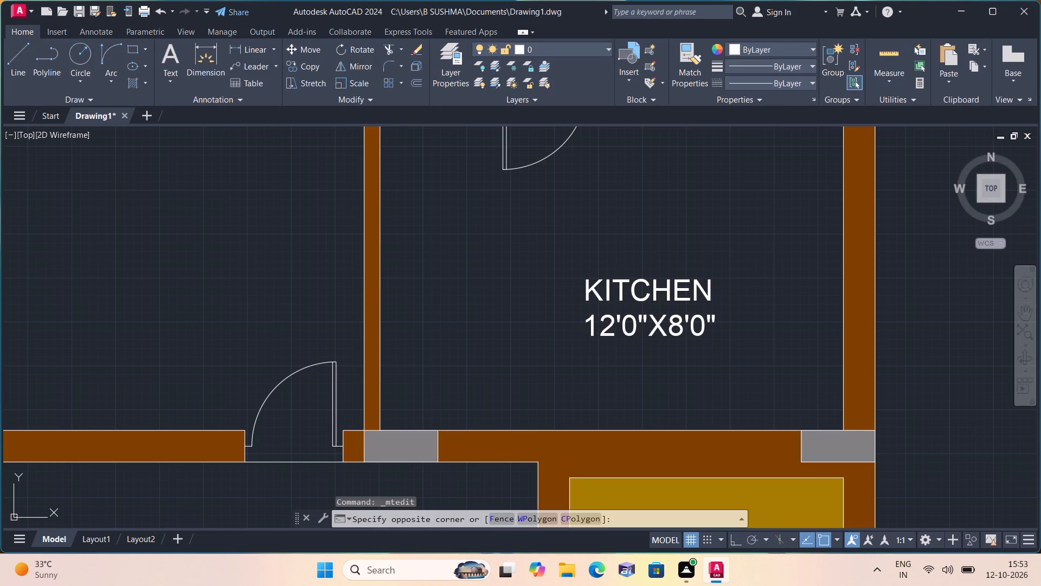
left_click(602, 296)
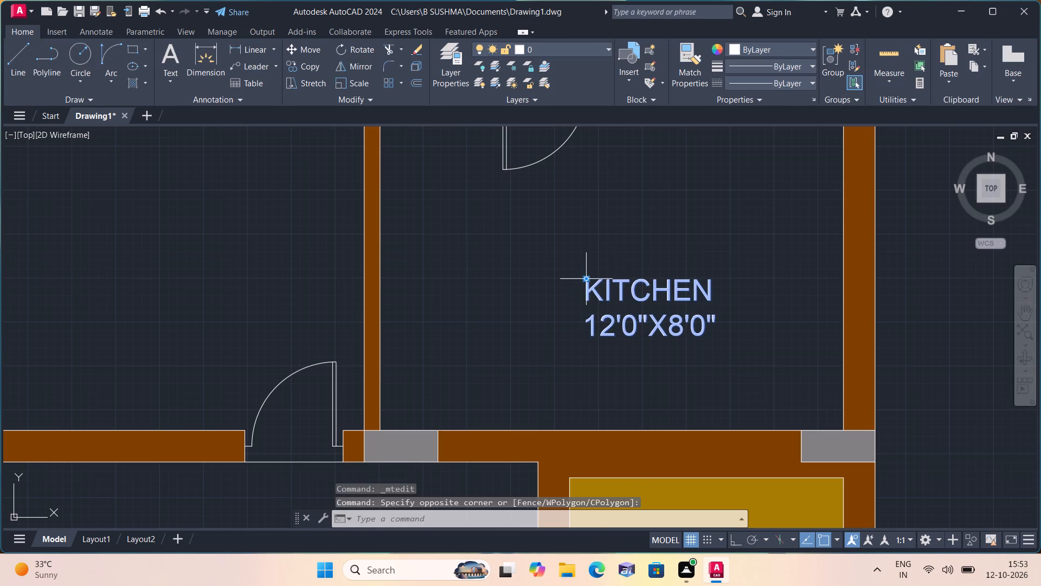
left_click(587, 279)
left_click(609, 193)
Move the upper unit's 5'4.5"WIDE UTILITY label up and slightly away from the window wall, clear of the door swing.
middle_click_drag(609, 193, 628, 277)
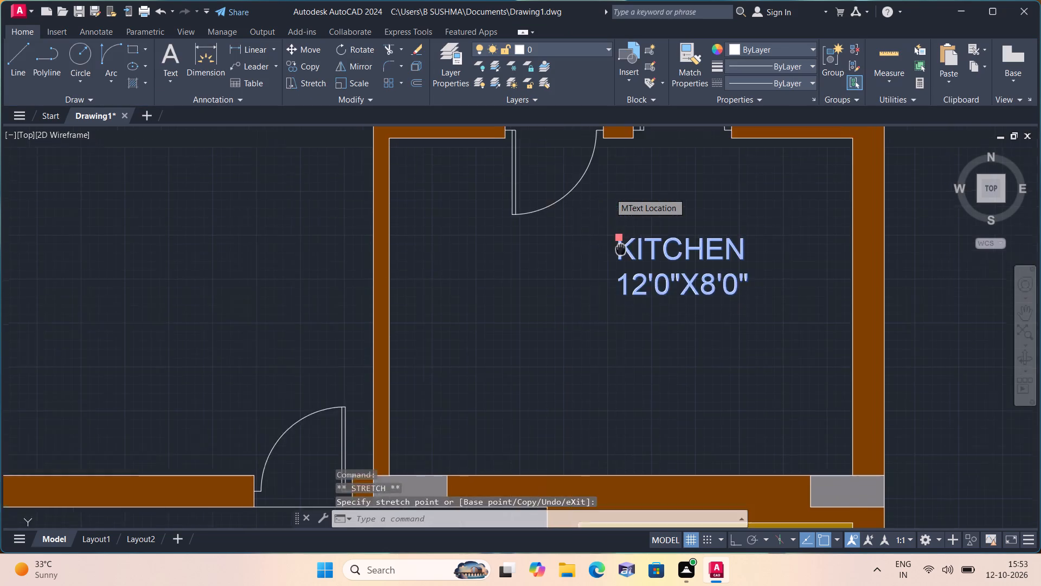
middle_click_drag(628, 277, 626, 374)
middle_click_drag(631, 315, 639, 394)
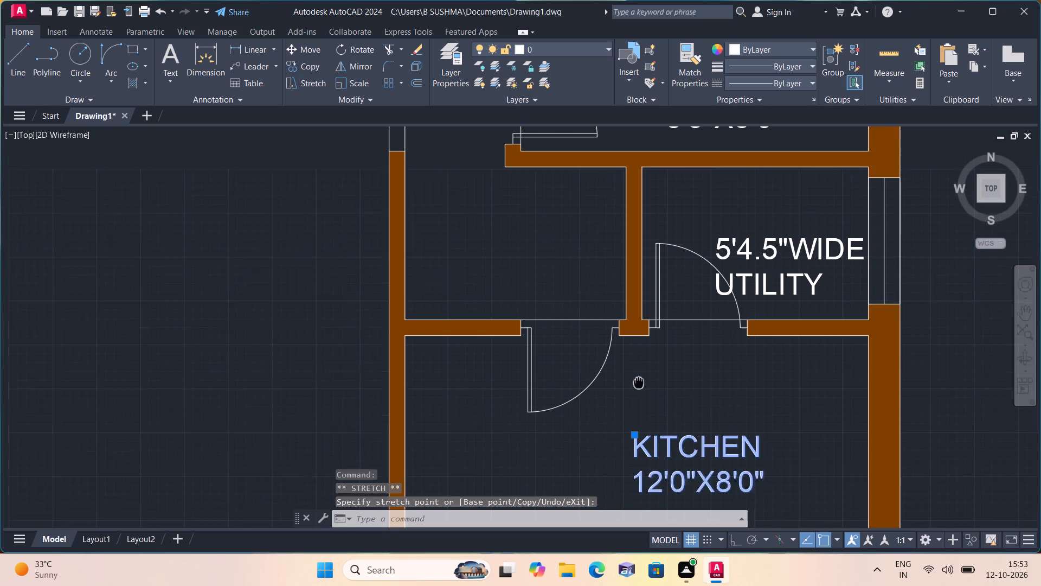
middle_click_drag(639, 394, 638, 429)
scroll(638, 428, "down", 1)
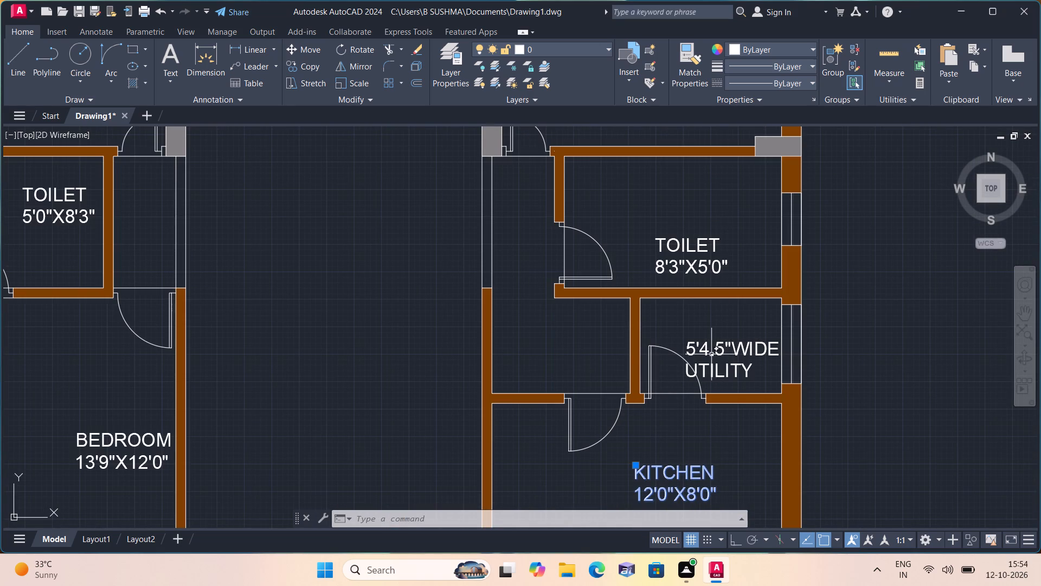
scroll(711, 358, "up", 1)
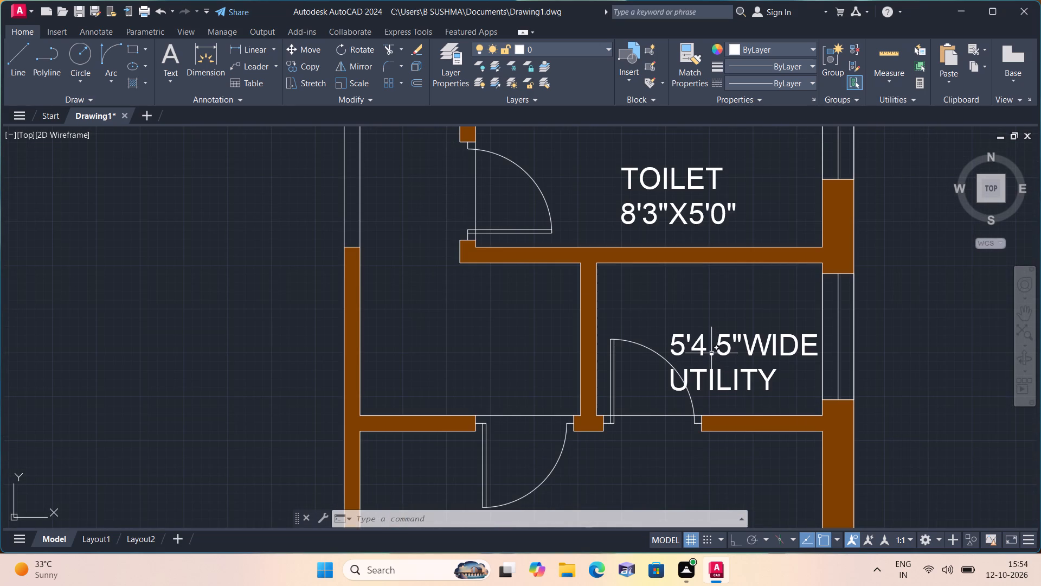
left_click(711, 353)
left_click(671, 336)
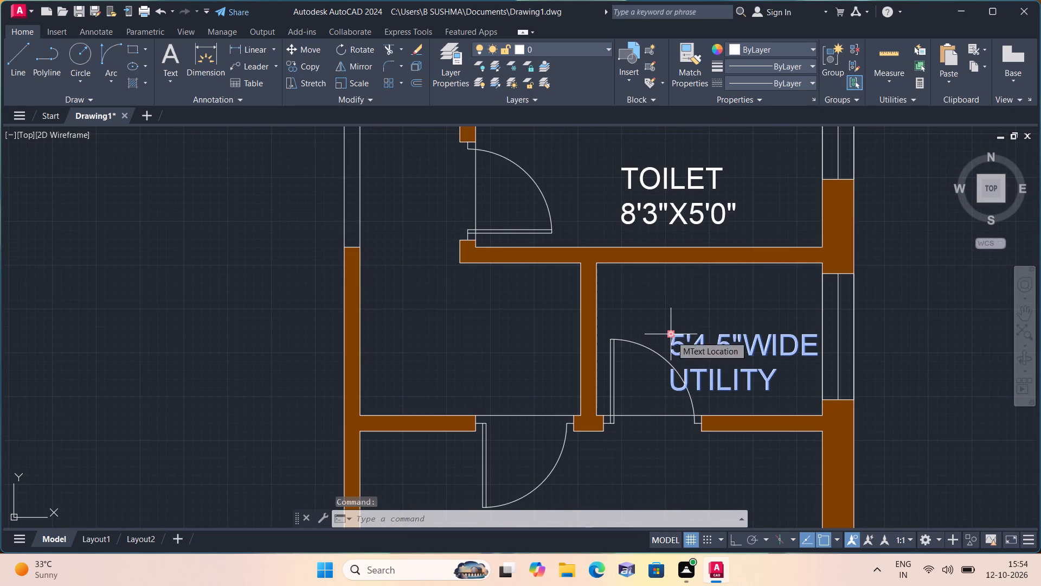
left_click(657, 295)
Move the upper unit's 8'3"X5'0" toilet label up and toward the window wall, to about mid-height of the room.
middle_click_drag(651, 318, 645, 346)
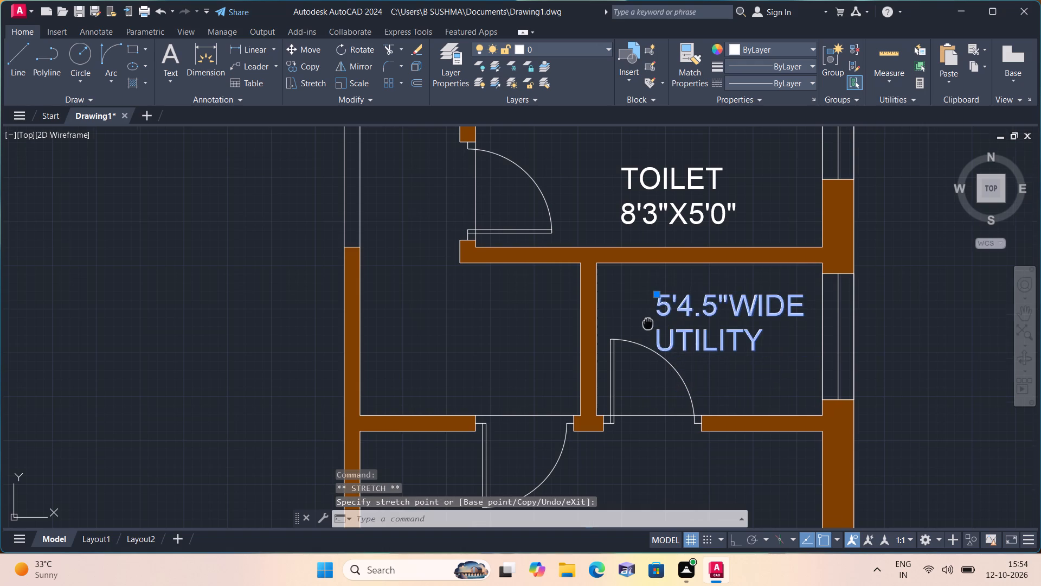
middle_click_drag(645, 346, 650, 455)
scroll(656, 421, "down", 1)
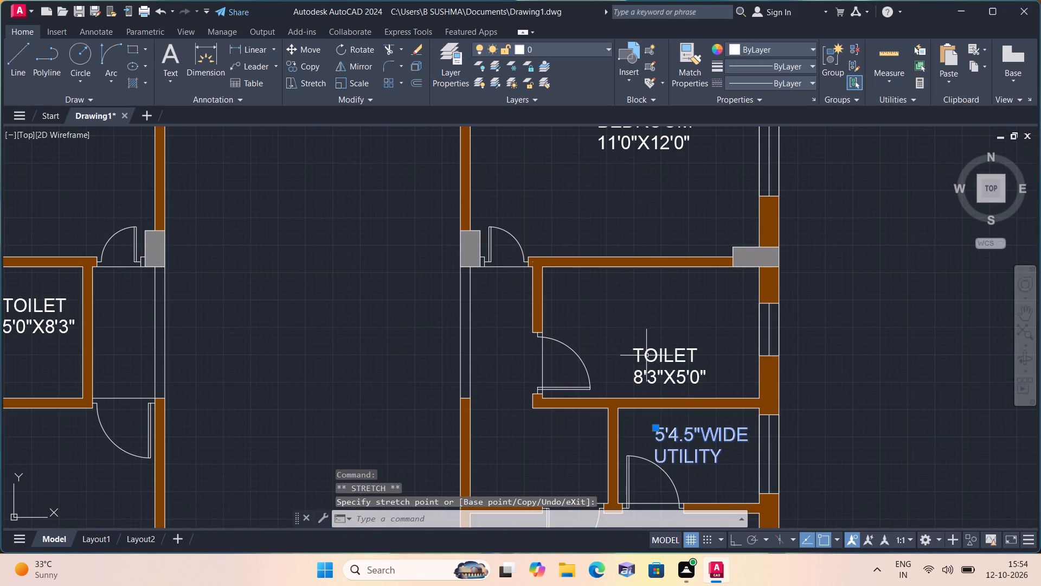
scroll(646, 354, "up", 2)
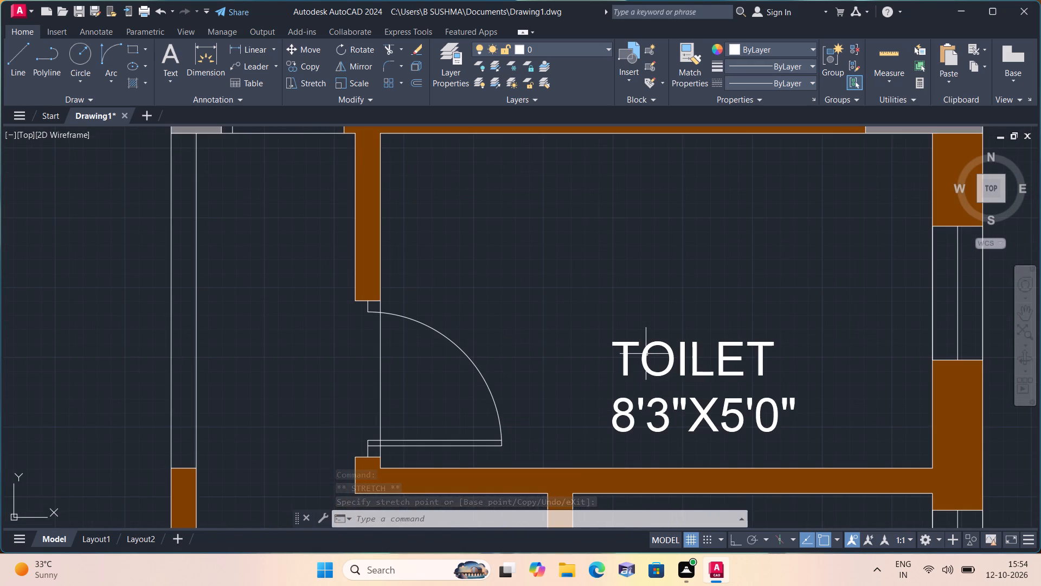
left_click(646, 343)
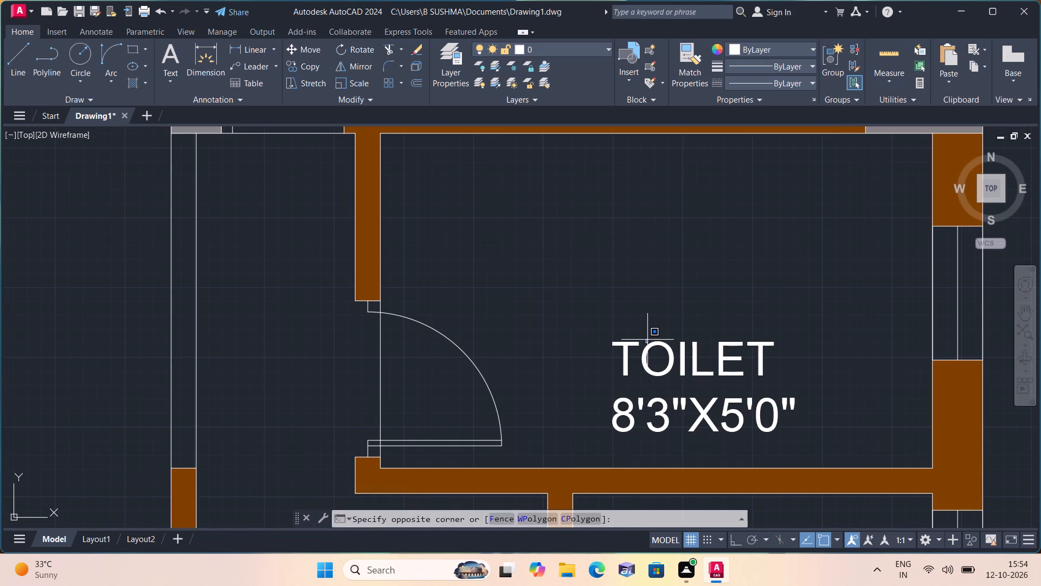
left_click(632, 344)
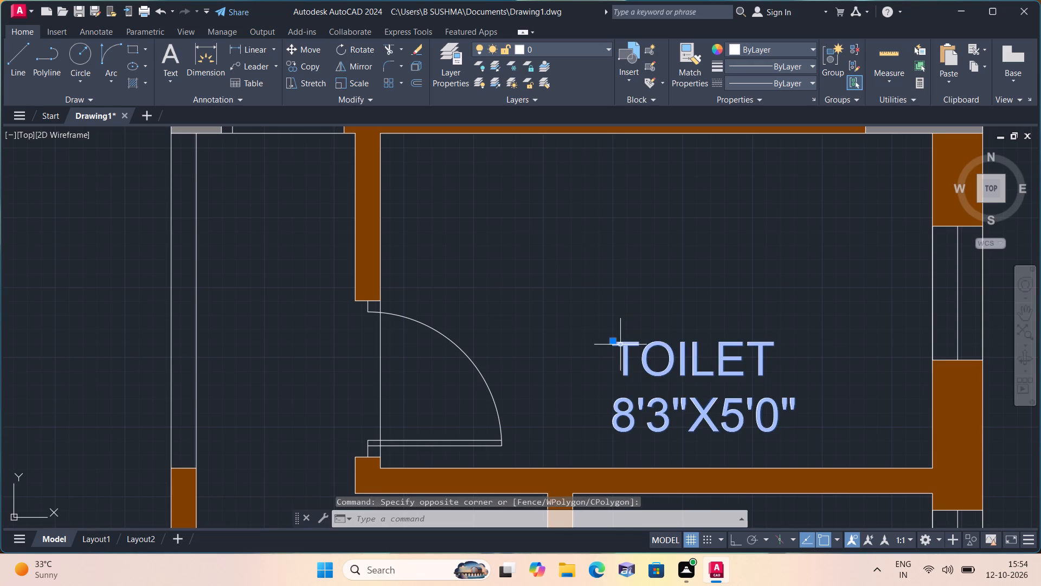
left_click(615, 342)
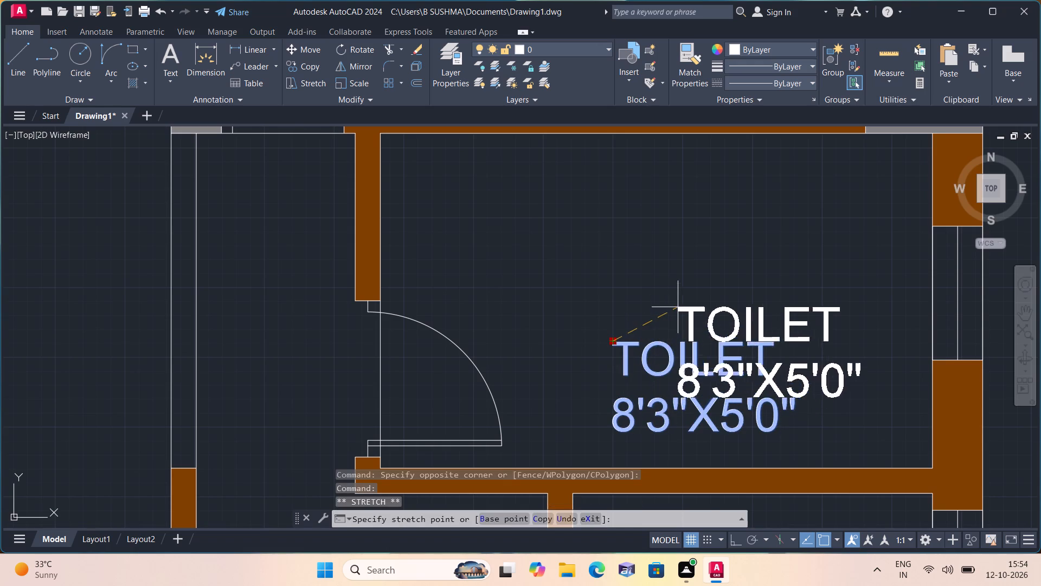
left_click(733, 285)
Move the upper unit's 11'0"X12'0" bedroom label, above the 8'3"X5'0" toilet, straight across toward the window wall.
scroll(734, 285, "down", 1)
middle_click_drag(714, 272, 730, 354)
scroll(714, 278, "down", 1)
scroll(738, 397, "up", 1)
middle_click_drag(730, 354, 757, 505)
scroll(759, 513, "down", 1)
middle_click_drag(737, 328, 740, 344)
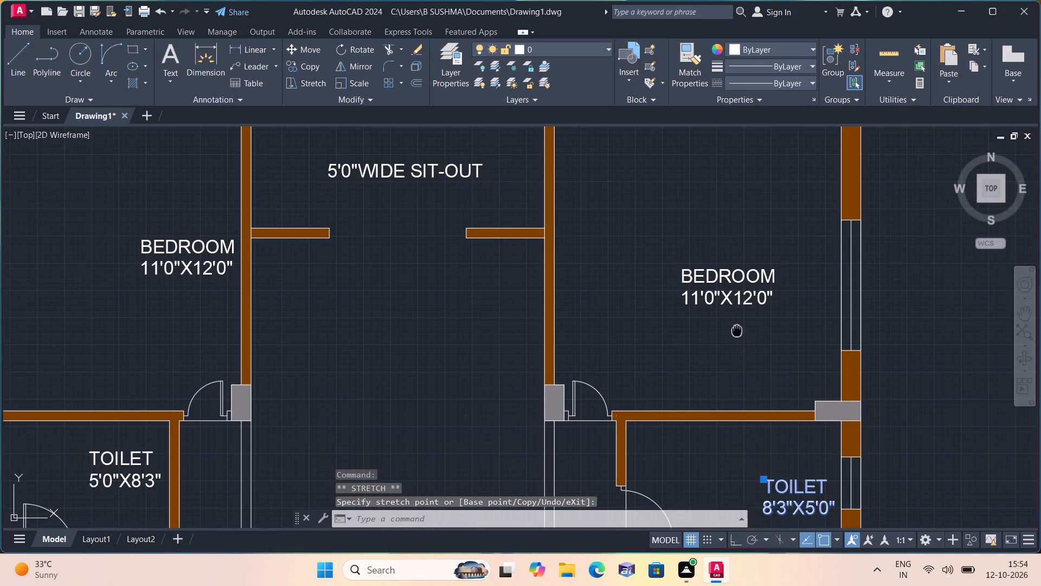
middle_click_drag(740, 344, 747, 424)
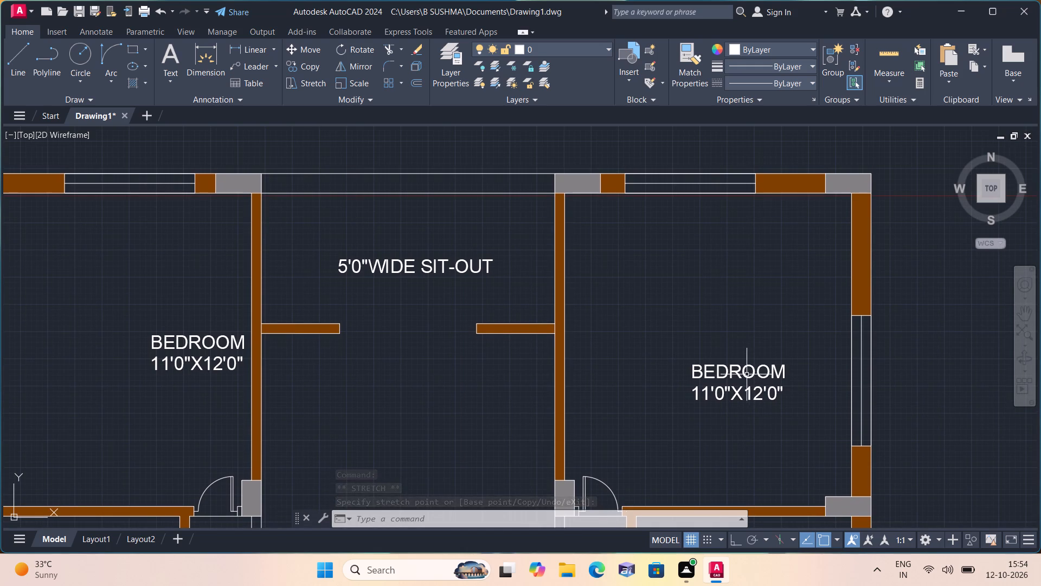
left_click(746, 374)
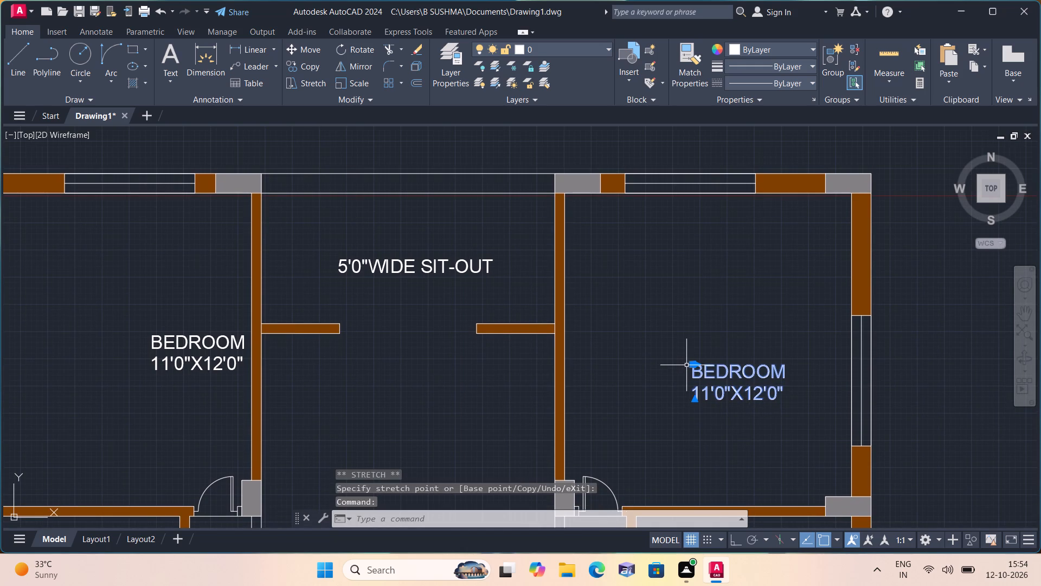
left_click(690, 364)
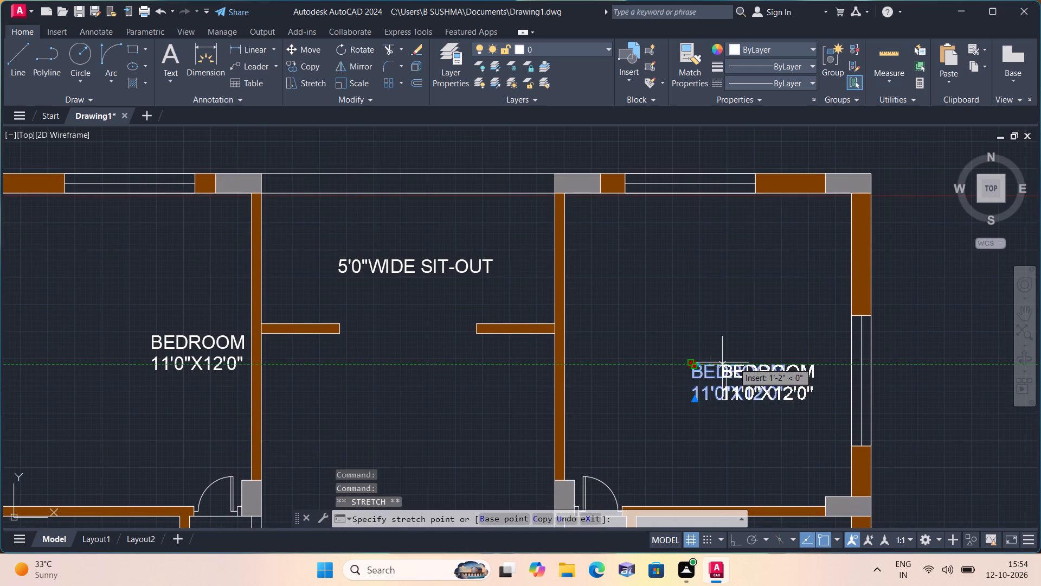
left_click(752, 361)
key("Escape")
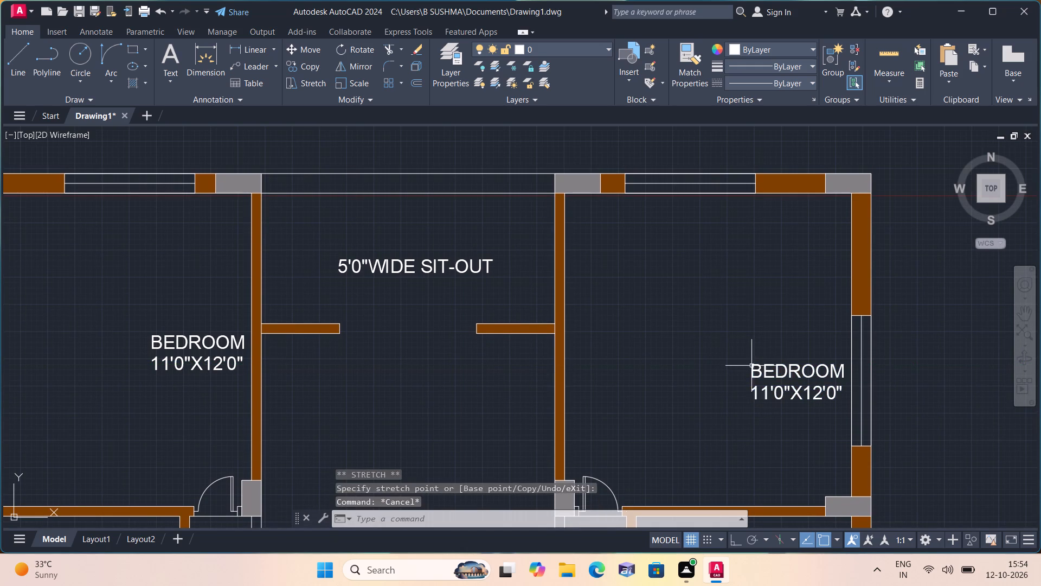
Move the 6'6"X6'6" LIFT label away from the outer wall and slightly up, to about the centre of the lift shaft.
scroll(728, 396, "down", 2)
middle_click_drag(728, 424, 669, 308)
scroll(669, 305, "down", 1)
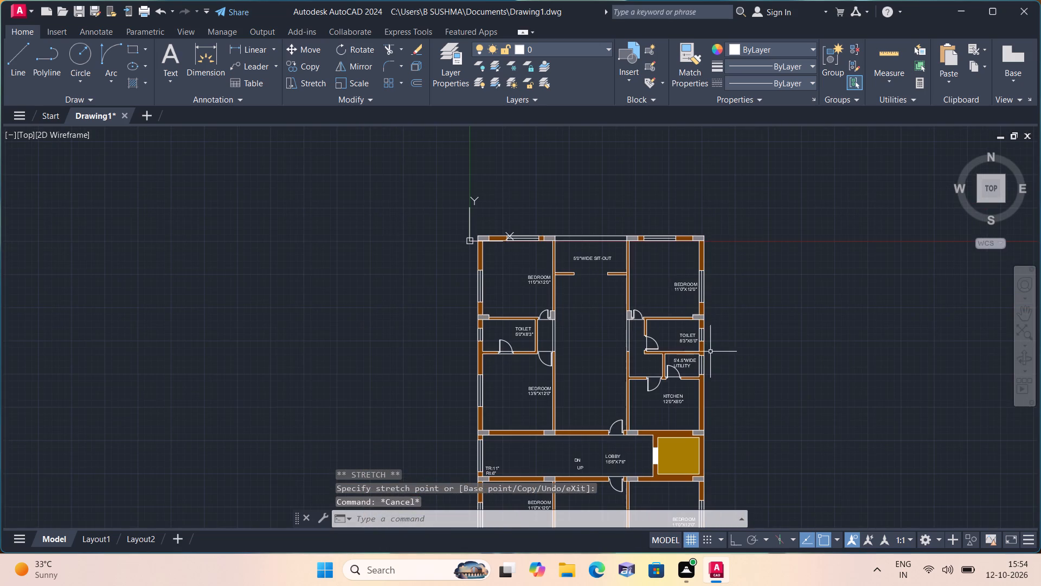
scroll(697, 417, "down", 1)
middle_click_drag(667, 423, 646, 331)
scroll(646, 331, "up", 4)
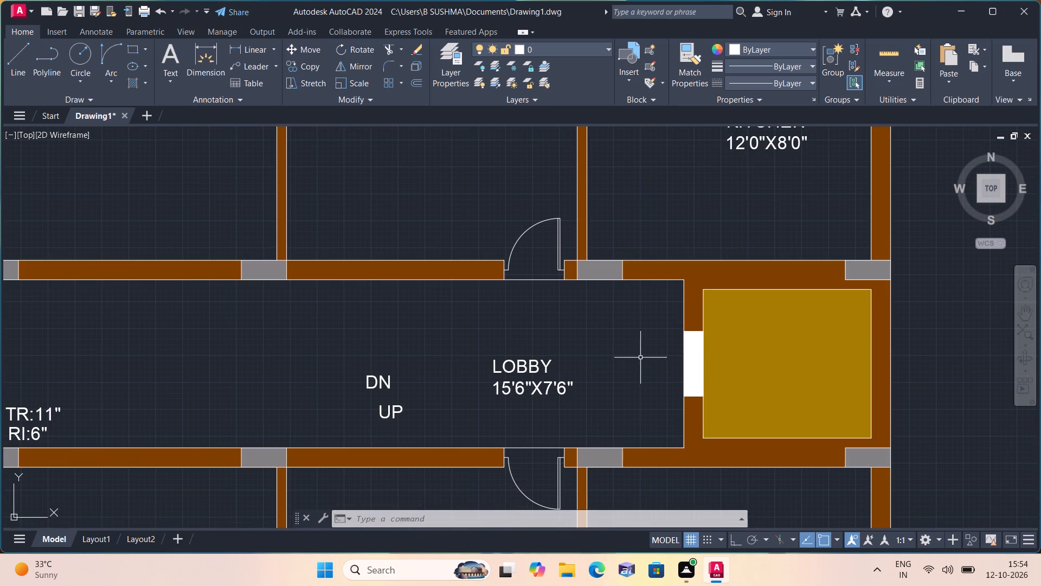
middle_click_drag(566, 374, 555, 343)
middle_click_drag(555, 343, 555, 325)
scroll(555, 325, "down", 1)
scroll(667, 327, "up", 1)
left_click(756, 339)
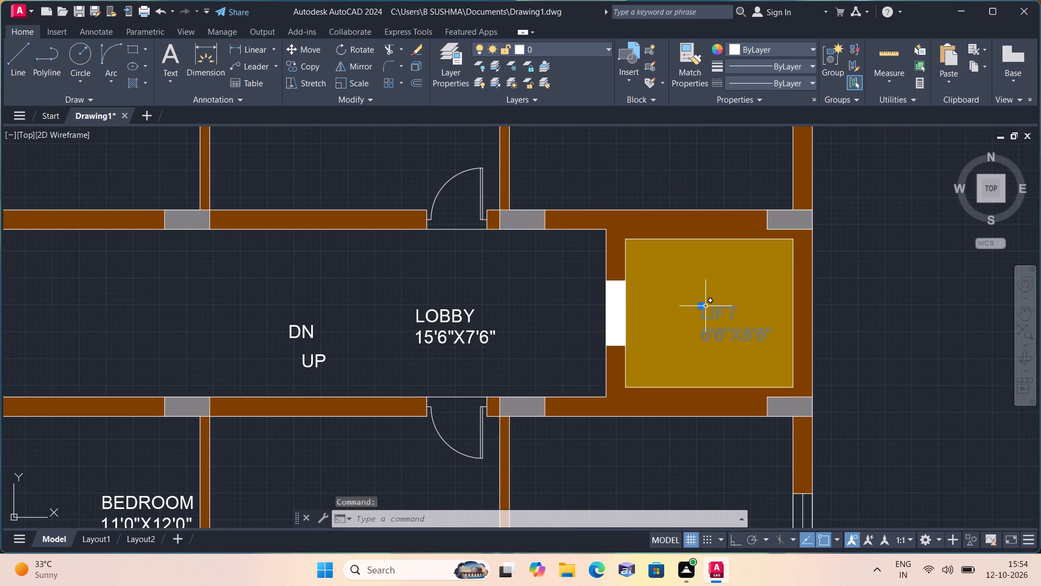
left_click(704, 306)
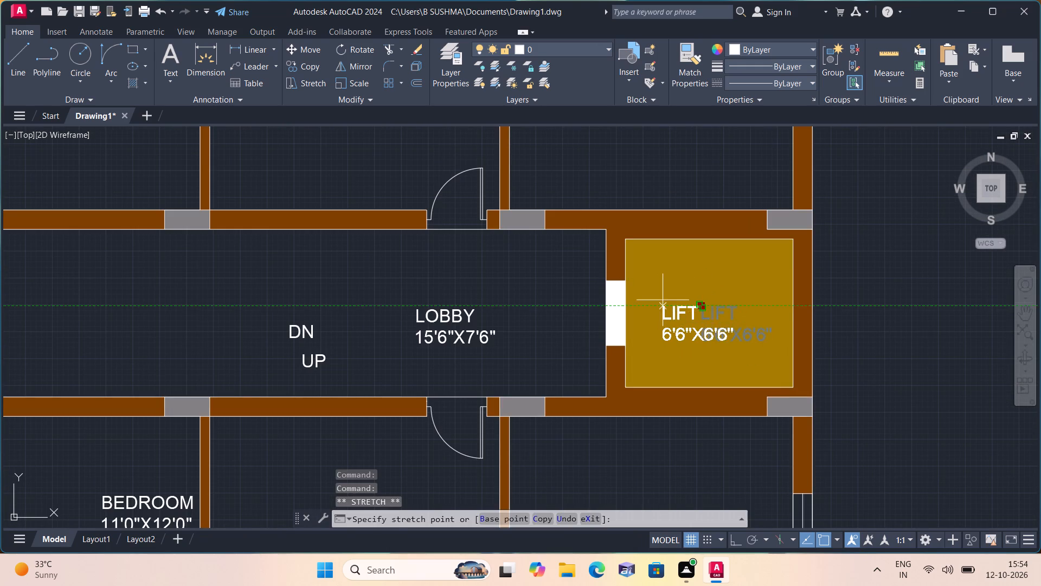
left_click(671, 294)
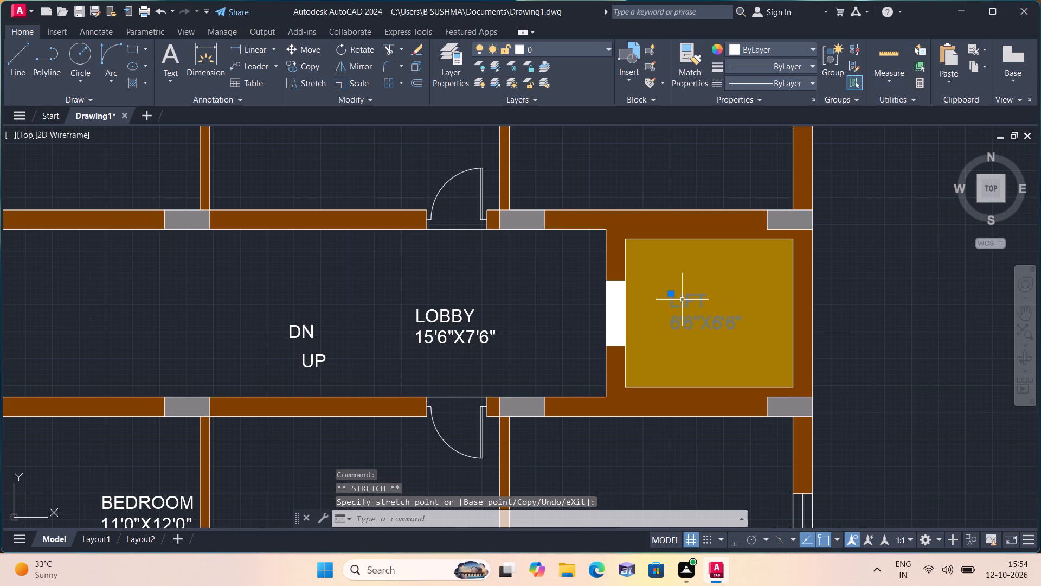
key("Escape")
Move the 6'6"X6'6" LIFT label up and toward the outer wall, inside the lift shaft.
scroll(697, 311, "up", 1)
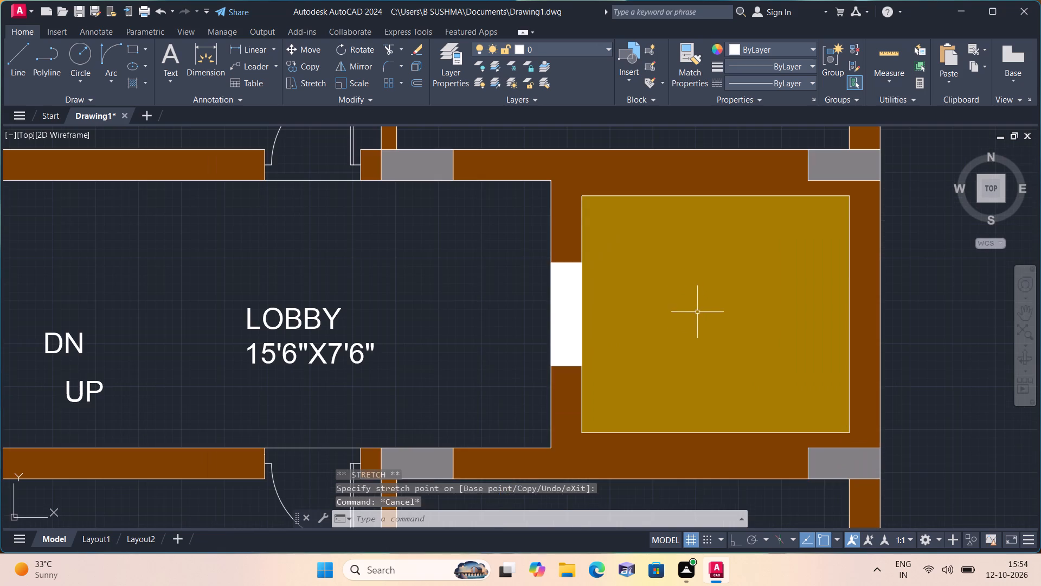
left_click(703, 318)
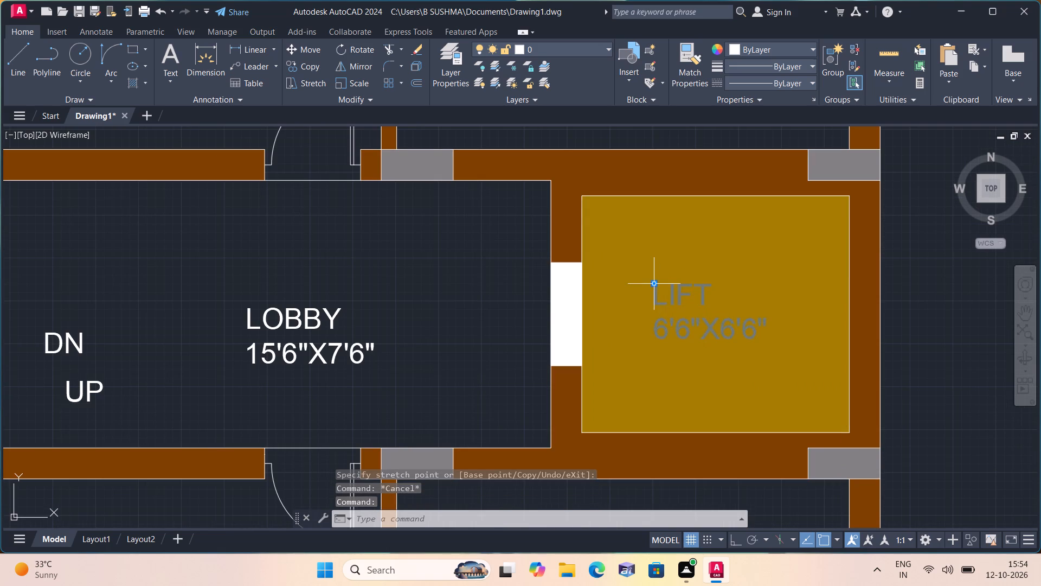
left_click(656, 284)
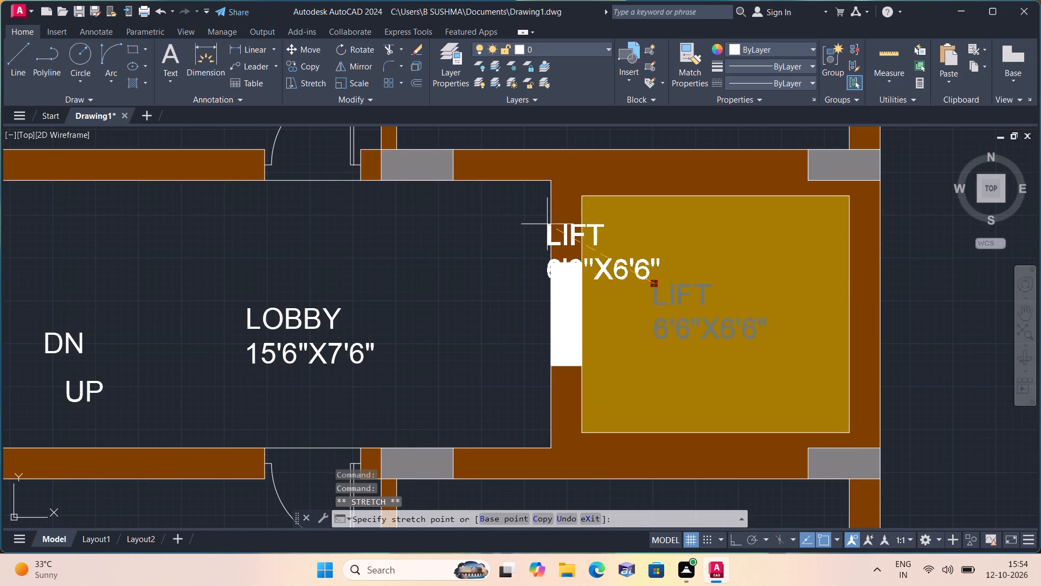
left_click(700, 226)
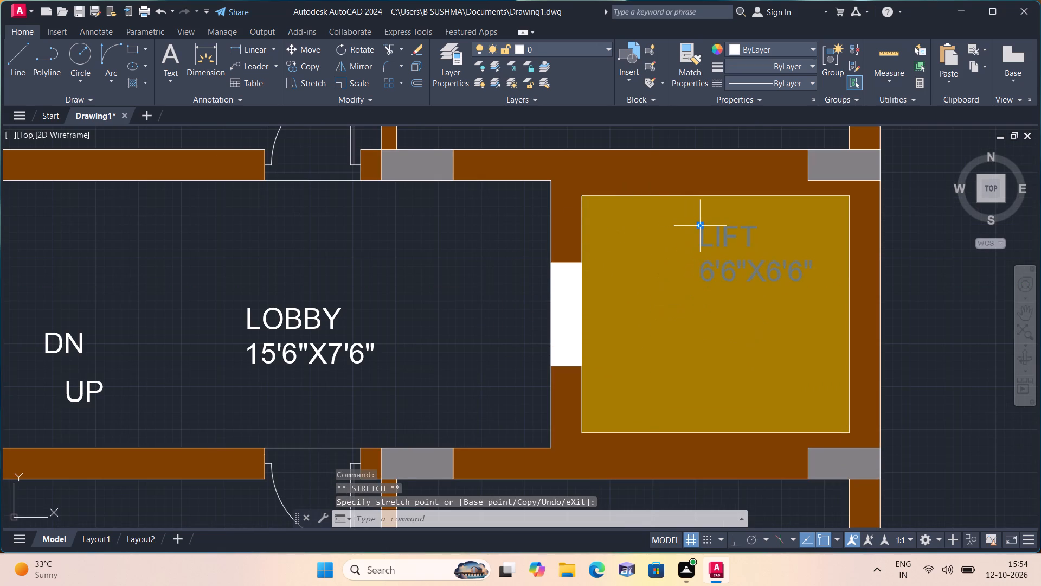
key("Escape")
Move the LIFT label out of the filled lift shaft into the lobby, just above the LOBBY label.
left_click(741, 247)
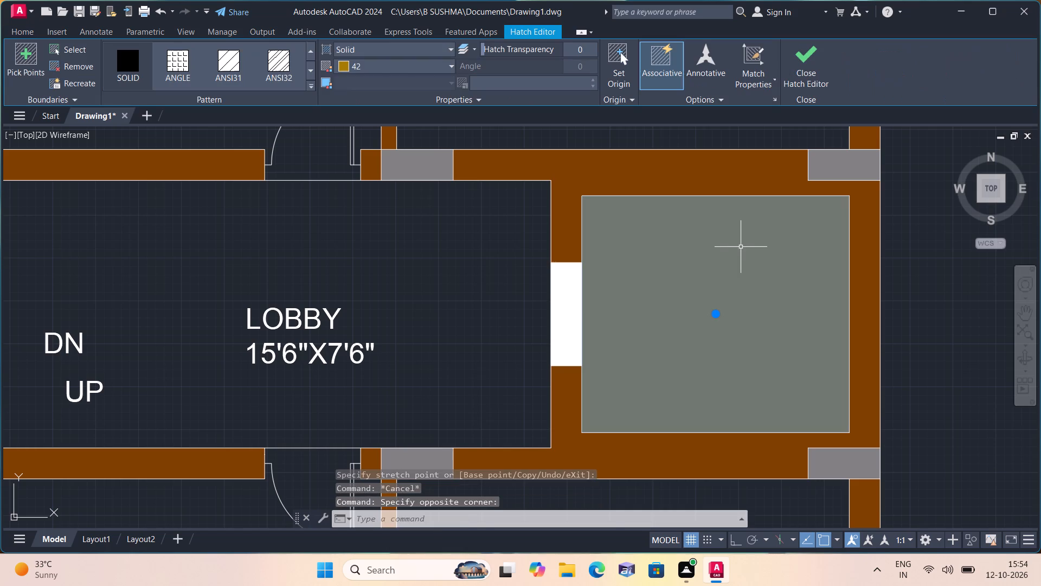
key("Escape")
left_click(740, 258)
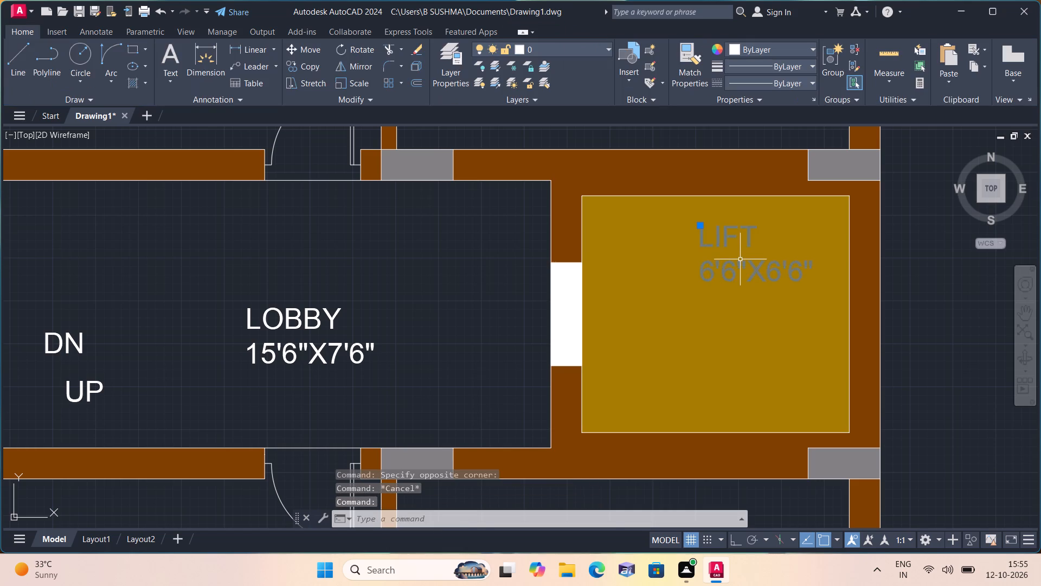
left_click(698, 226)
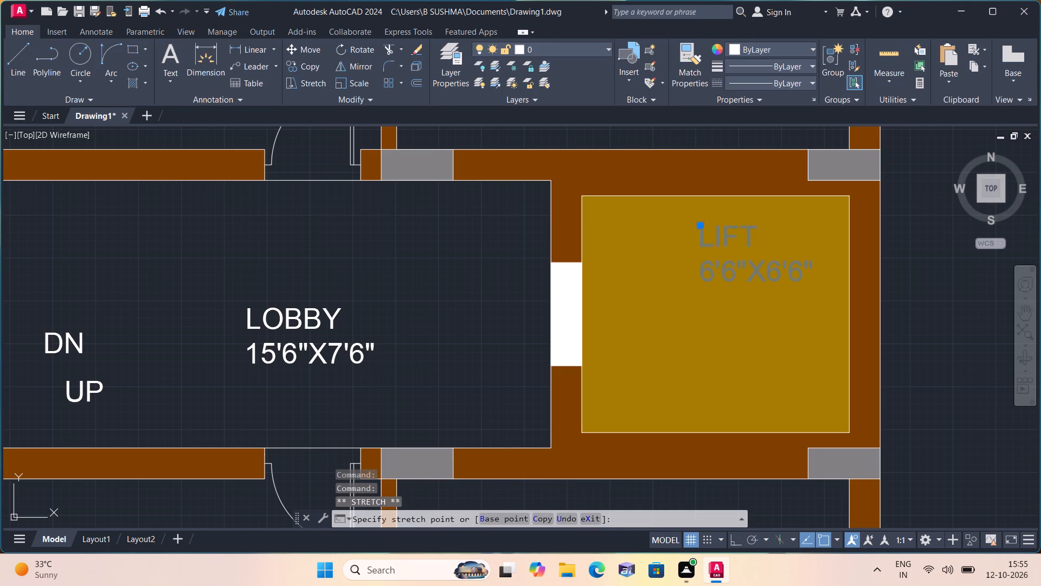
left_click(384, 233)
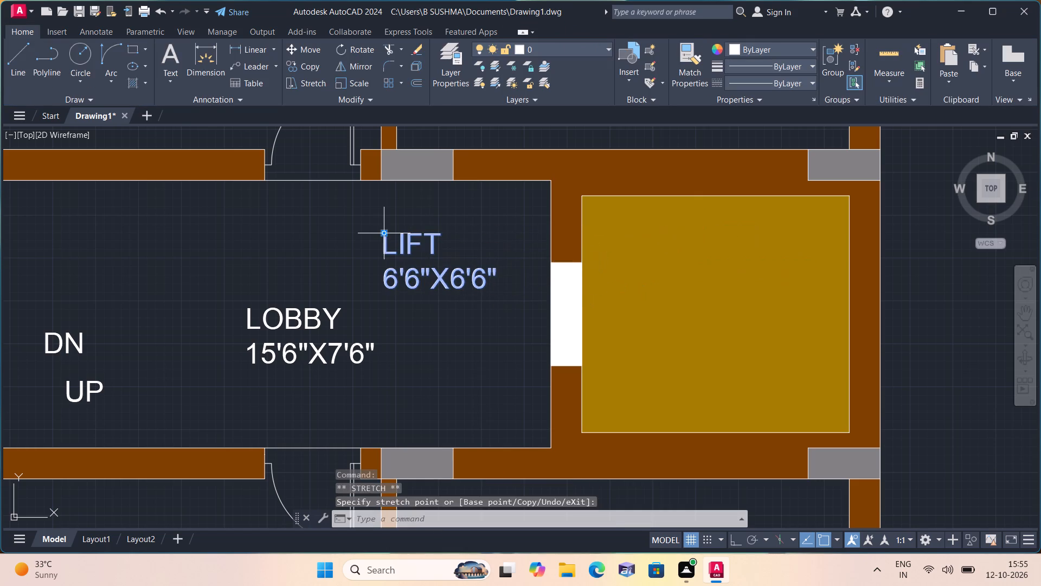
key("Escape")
Delete the solid hatch that fills the lift shaft.
left_click(612, 273)
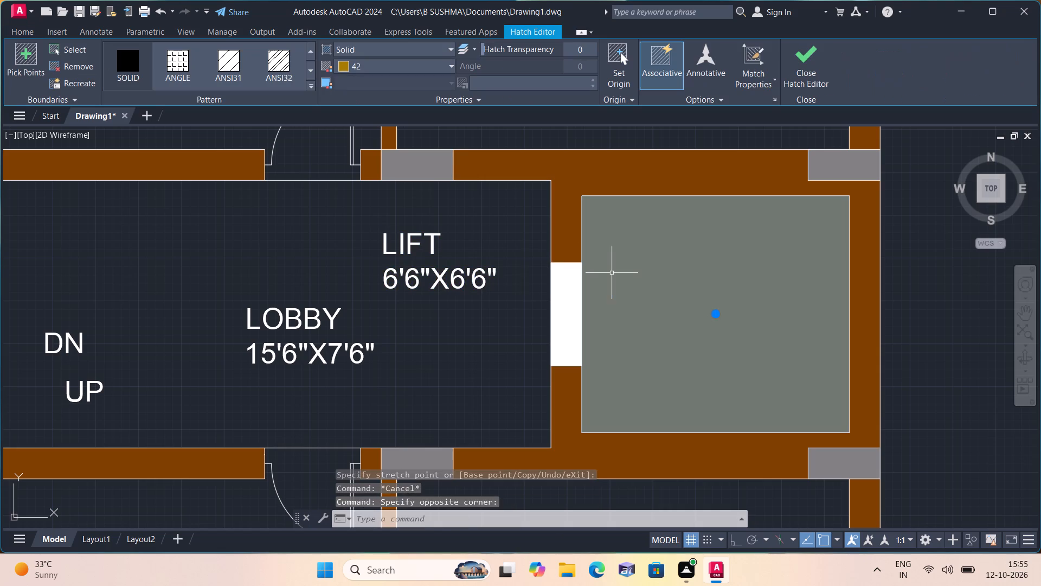
key("Delete")
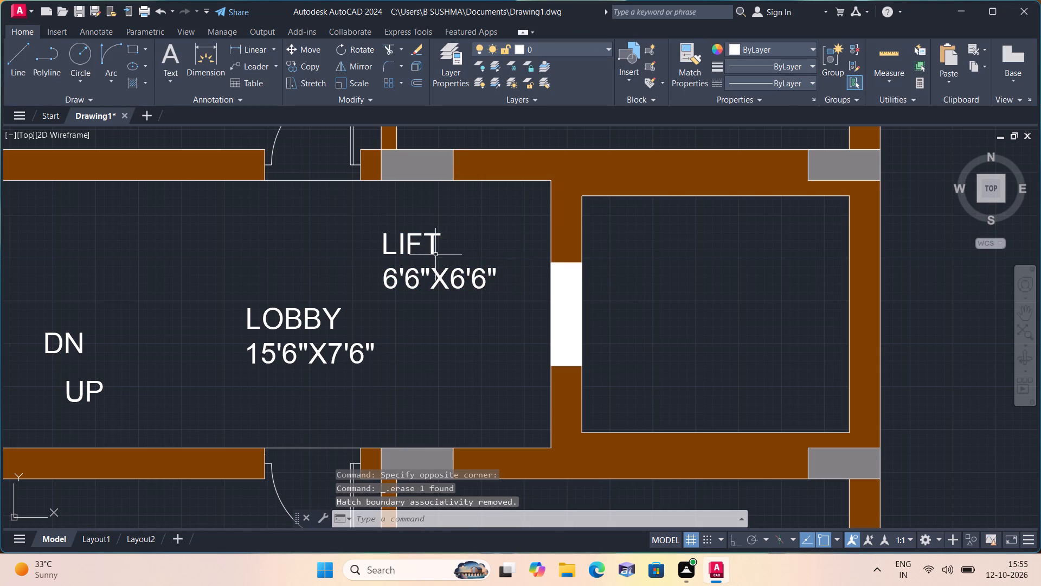
Move the LIFT label from the lobby back into the lift shaft, placing it near the centre.
left_click(409, 251)
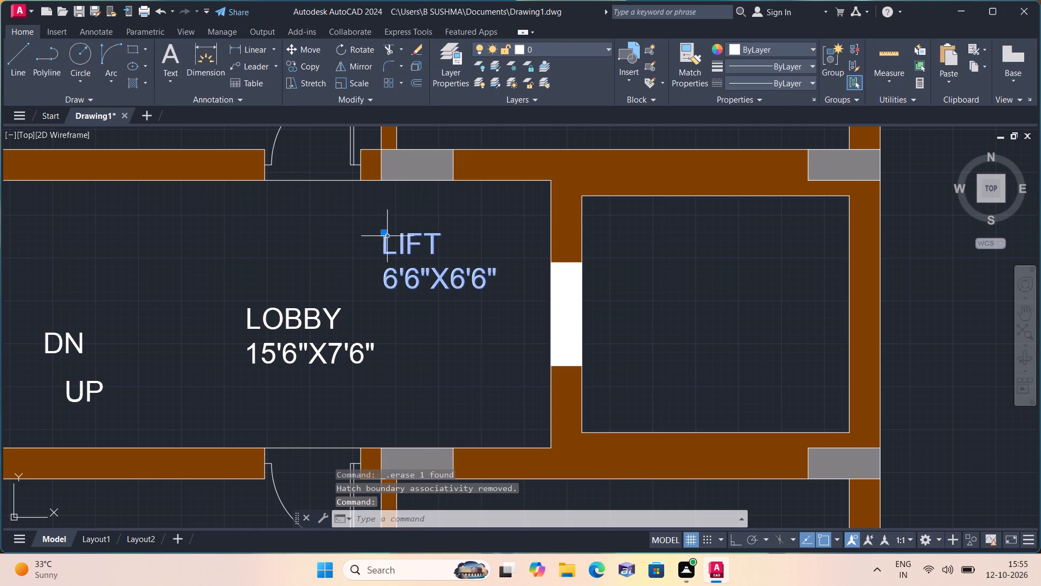
left_click(384, 234)
left_click(633, 286)
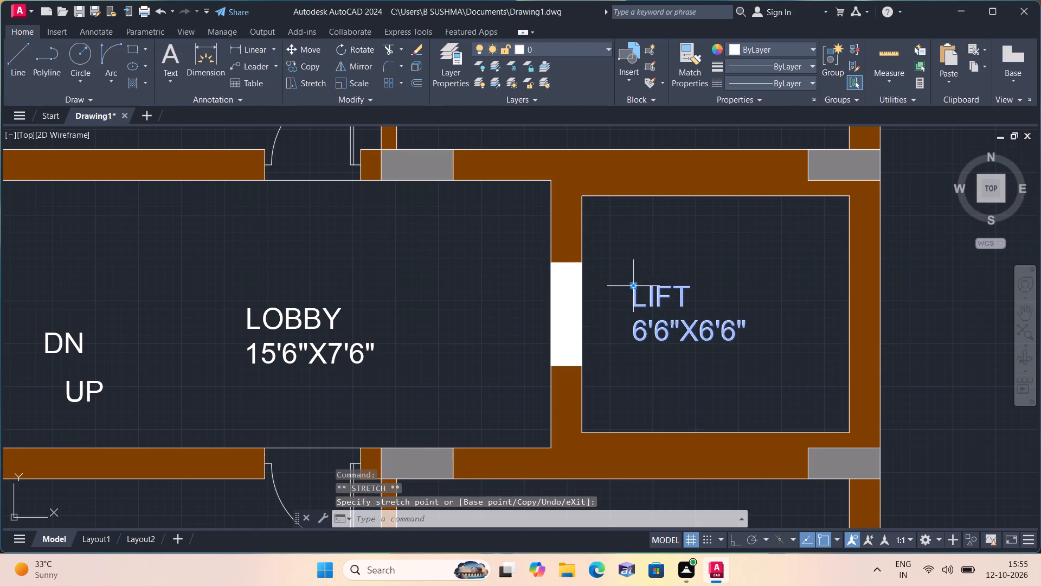
key("Escape")
Hatch the lift shaft around the LIFT label with a solid fill in colour 42.
type("h")
key("space")
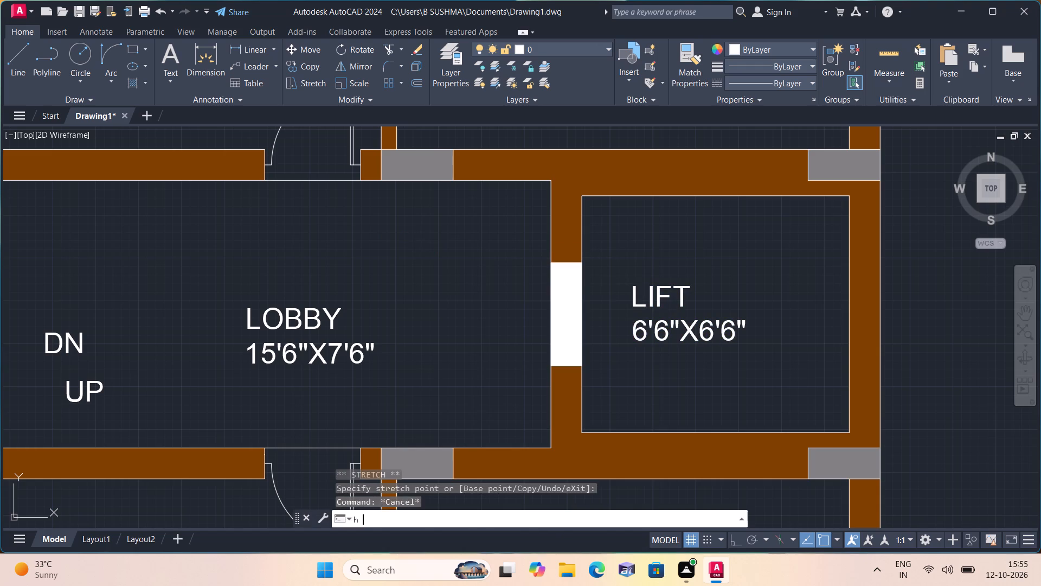
left_click(384, 73)
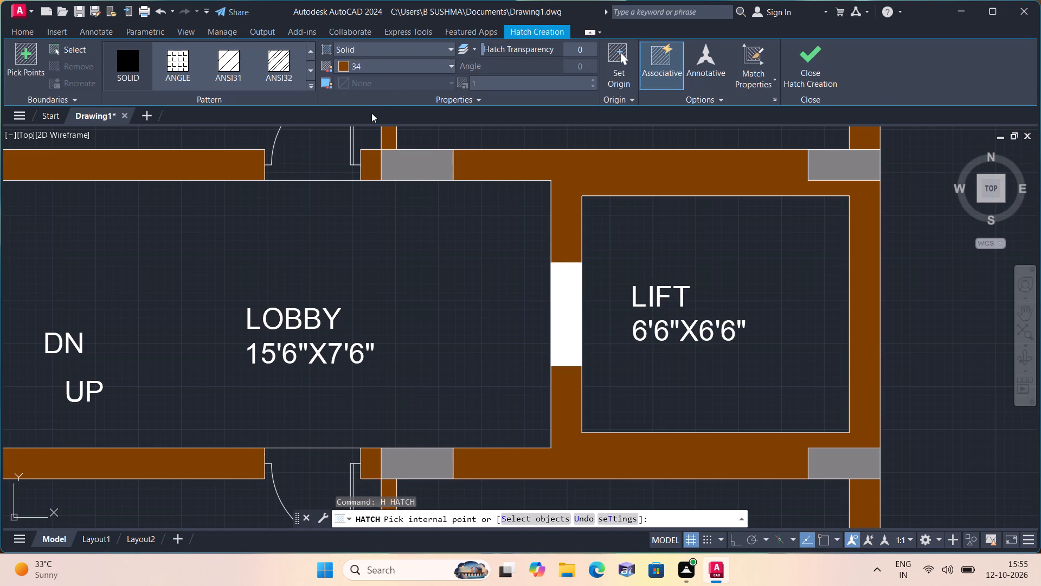
left_click(380, 67)
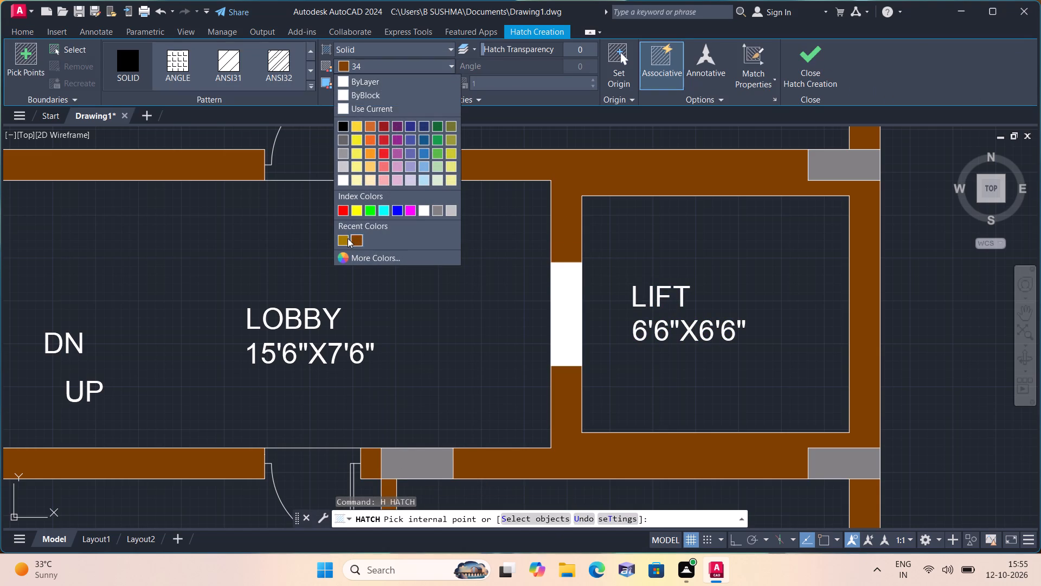
left_click(348, 238)
left_click(670, 250)
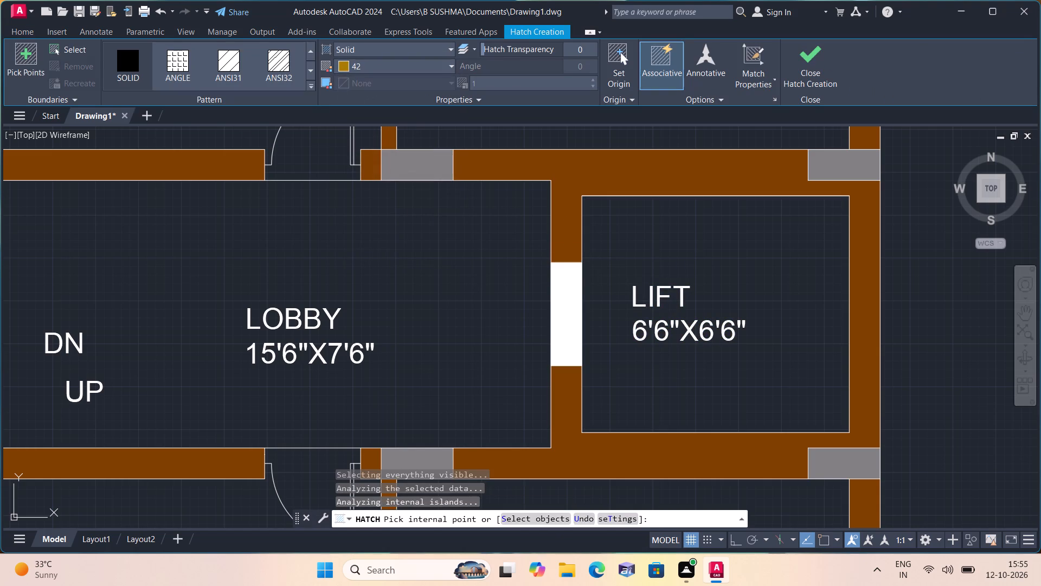
key("Escape")
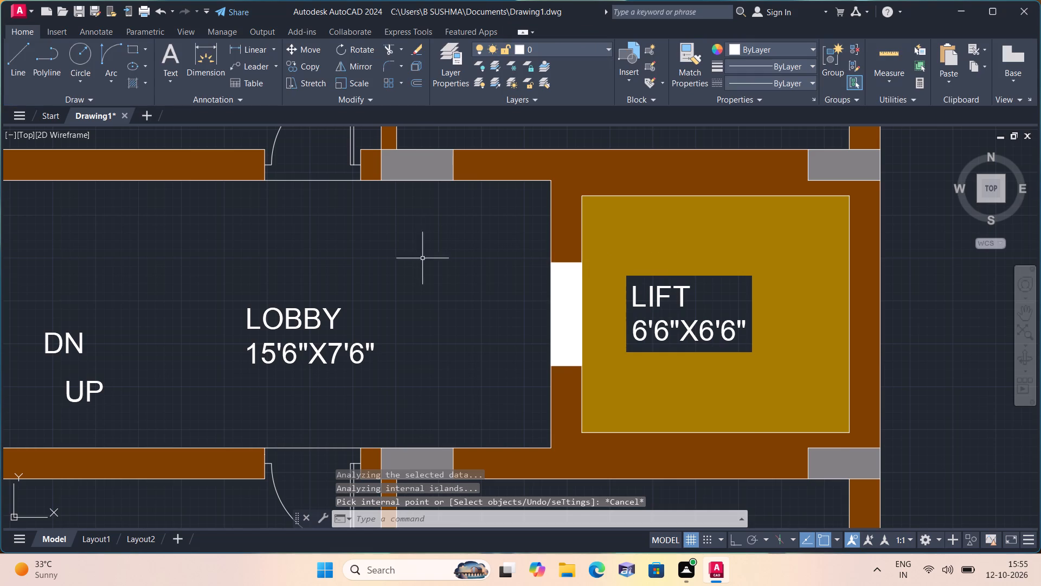
Add the multiline text LIVING/DINING with 11'3"X25'10.5" on its second line, in the middle of the upper unit's central hall.
scroll(440, 275, "down", 2)
middle_click_drag(387, 309, 432, 296)
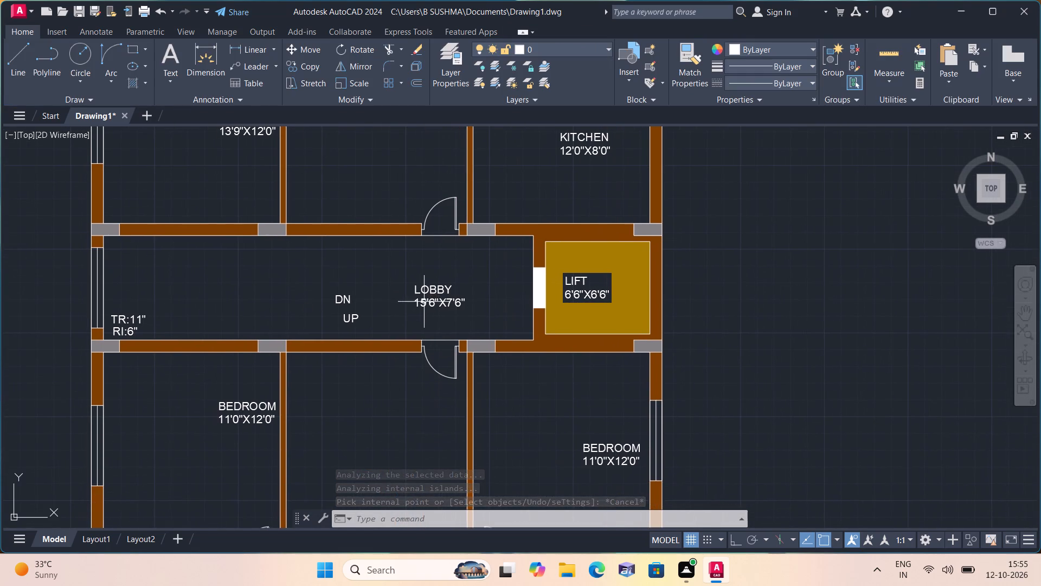
scroll(409, 293, "down", 1)
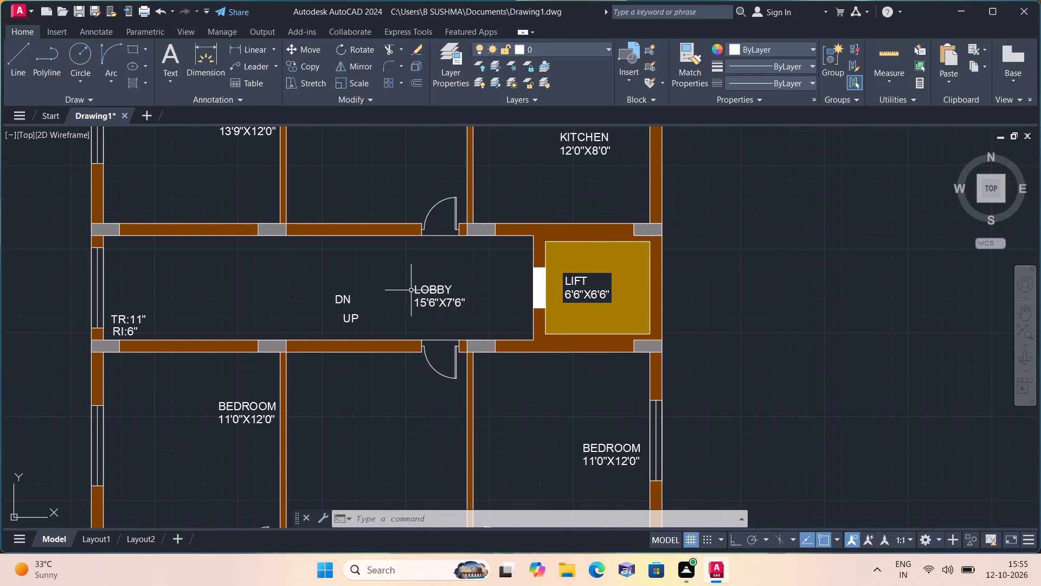
middle_click_drag(406, 294, 442, 367)
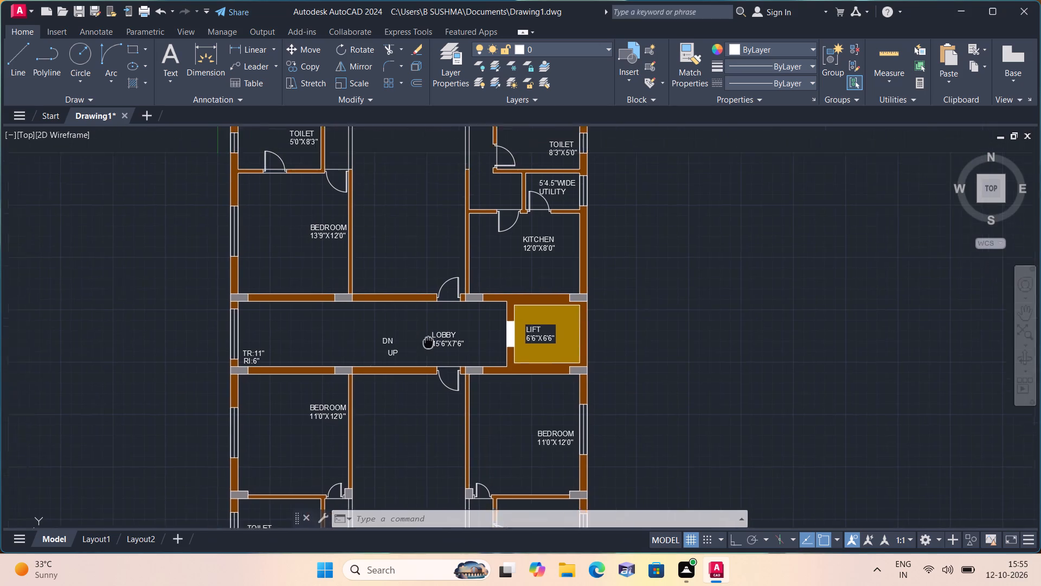
middle_click_drag(442, 367, 475, 425)
type("mt")
key("space")
middle_click_drag(472, 317, 507, 377)
triple_click(477, 302)
left_click(477, 302)
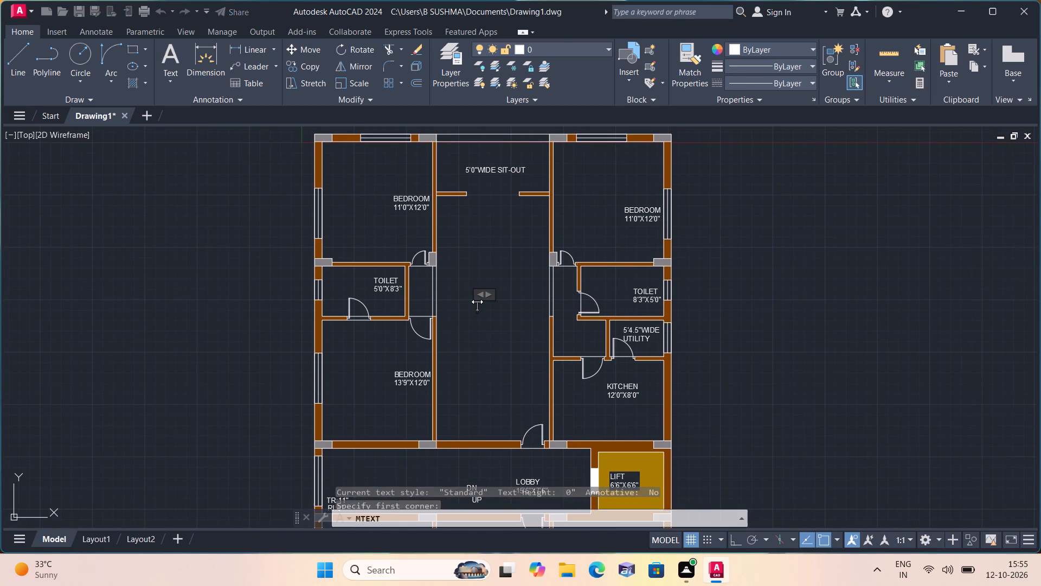
key("l")
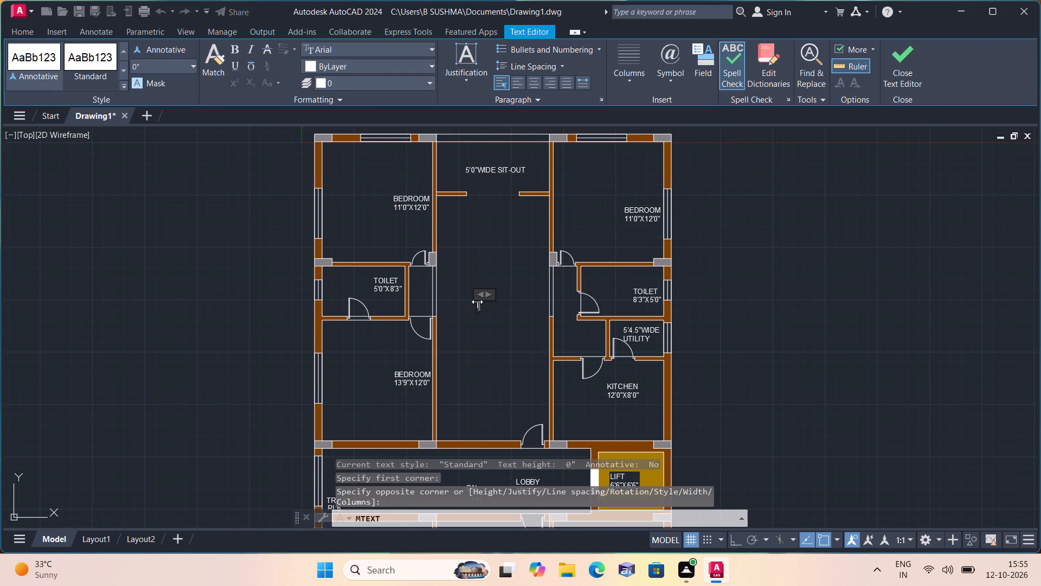
key("BackSpace")
type("LIVING")
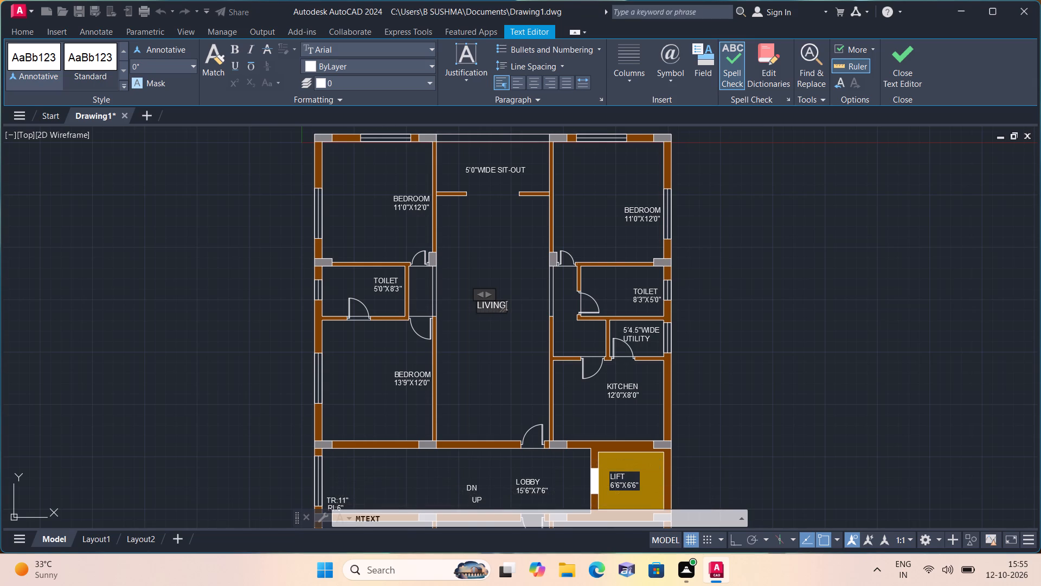
type("/DINING")
key("Return")
type("11'3\"")
key("x")
type("25'")
type("10.5")
key("shift+quotedbl")
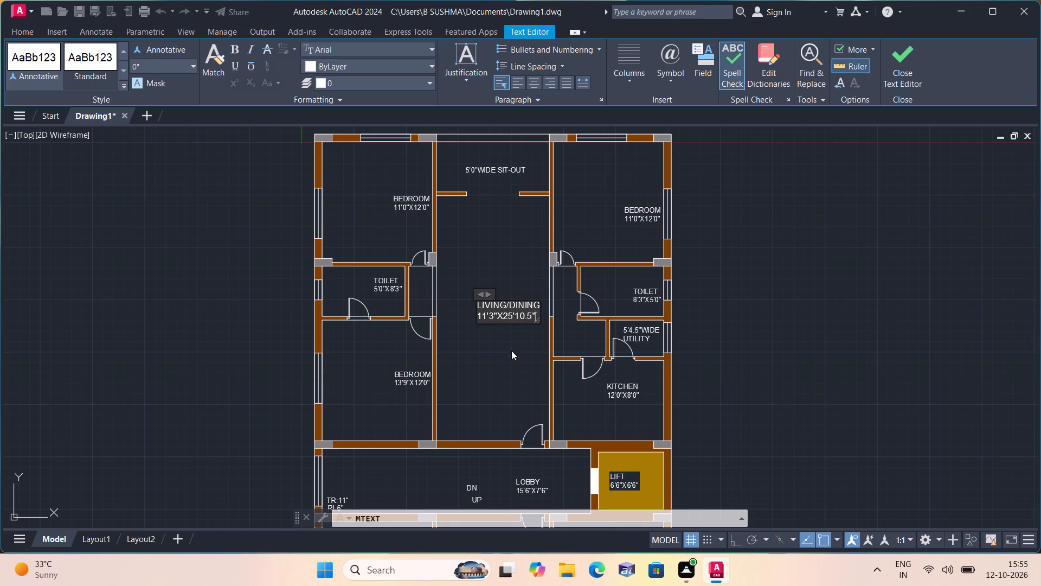
left_click(512, 352)
Add the multiline text LIVING/DINING with 11'3"X25'10.5" on its second line, in the lower unit's central hall.
middle_click_drag(512, 352, 483, 234)
scroll(500, 341, "down", 1)
middle_click_drag(496, 366, 491, 241)
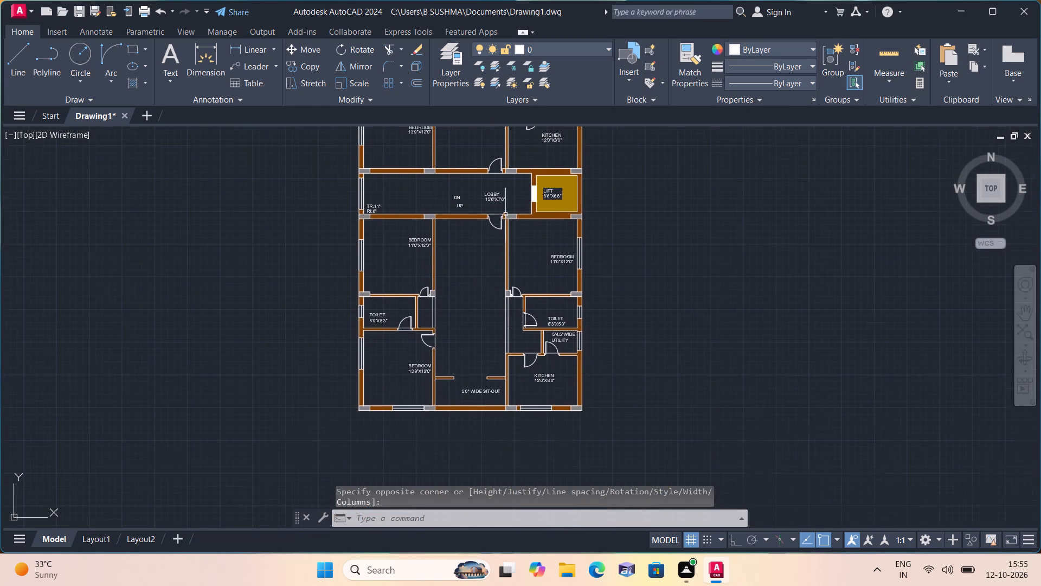
key("space")
triple_click(467, 329)
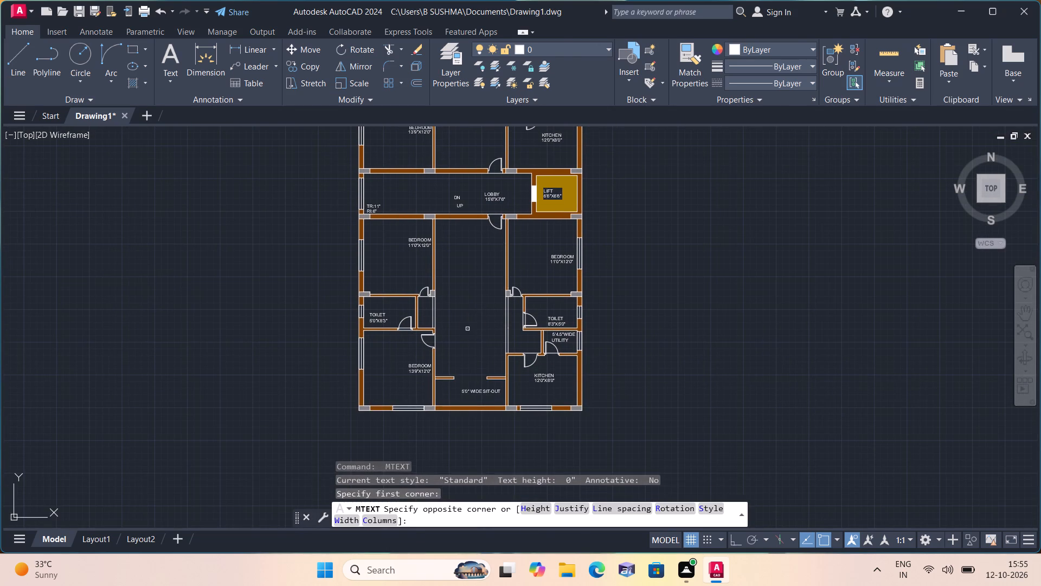
type("LIVING")
type("/DINING")
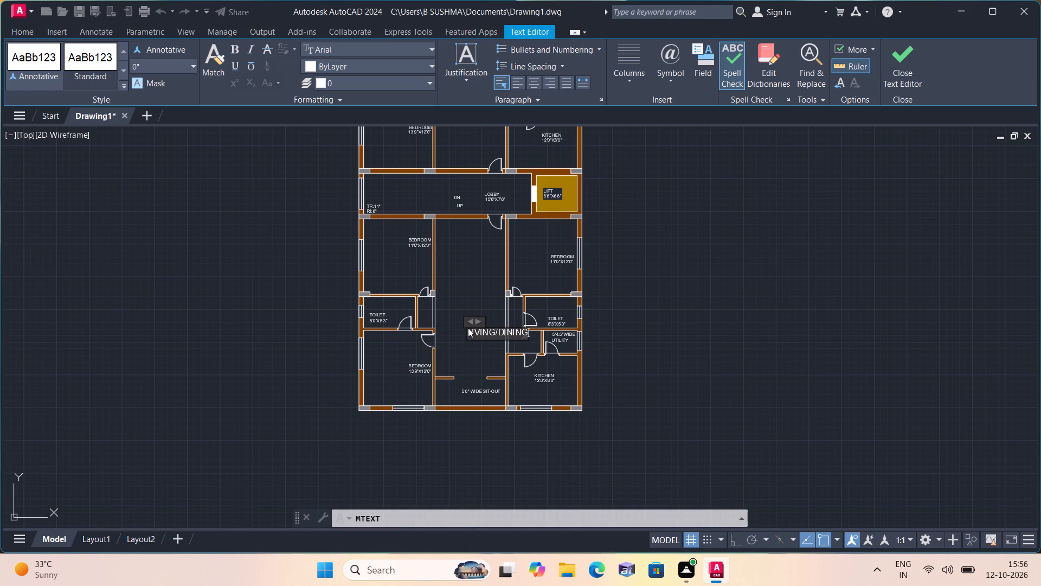
key("Return")
type("11'3\"")
key("x")
type("25'10.5\"")
left_click(462, 309)
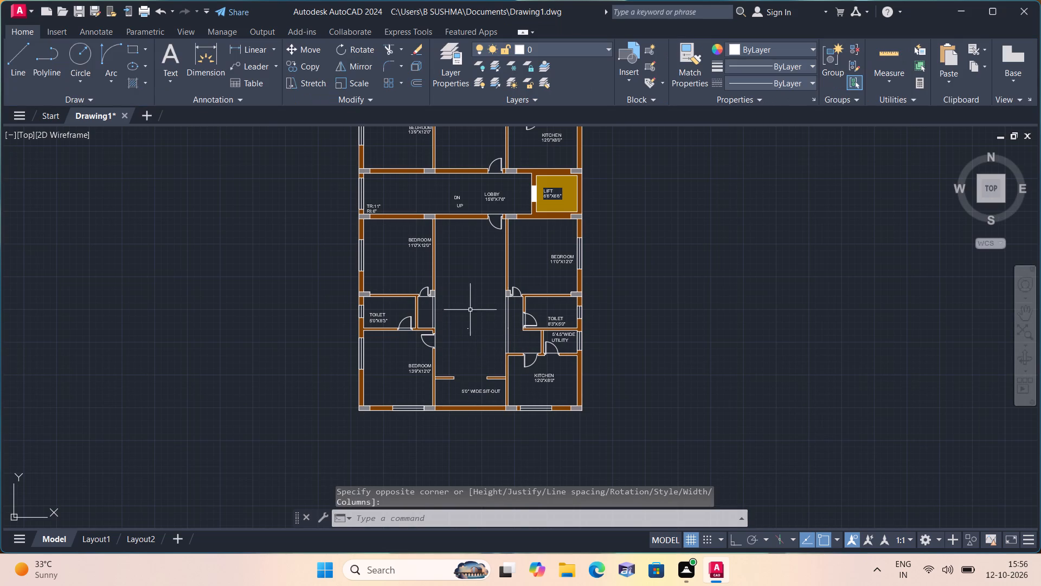
Add the multiline text 18"WIDE CUPBOARD in the empty space to the right of the floor plan.
middle_click_drag(465, 303, 452, 350)
scroll(462, 306, "down", 1)
key("space")
triple_click(658, 340)
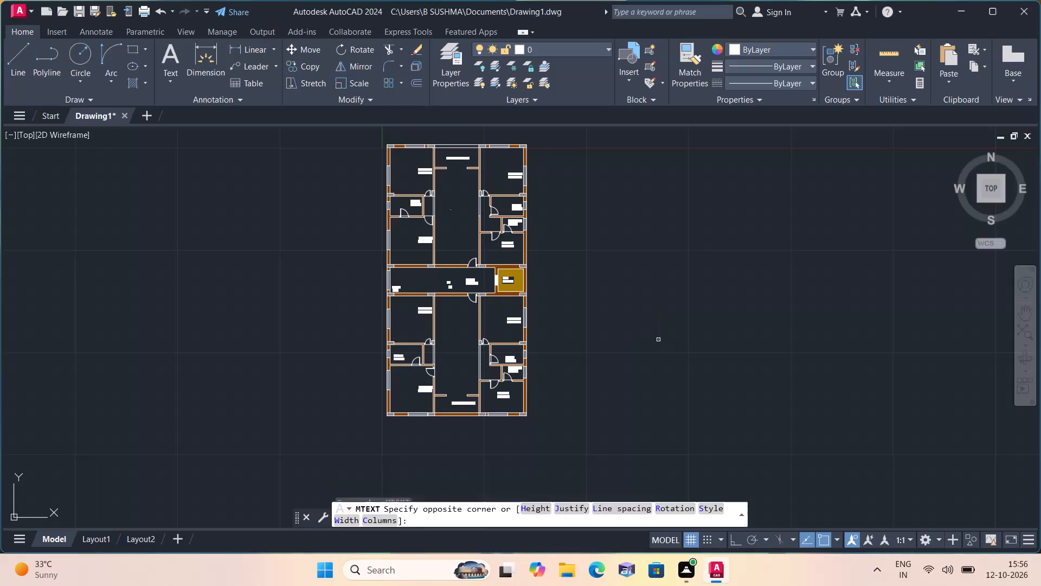
left_click(658, 340)
type("18\"WIDE")
key("space")
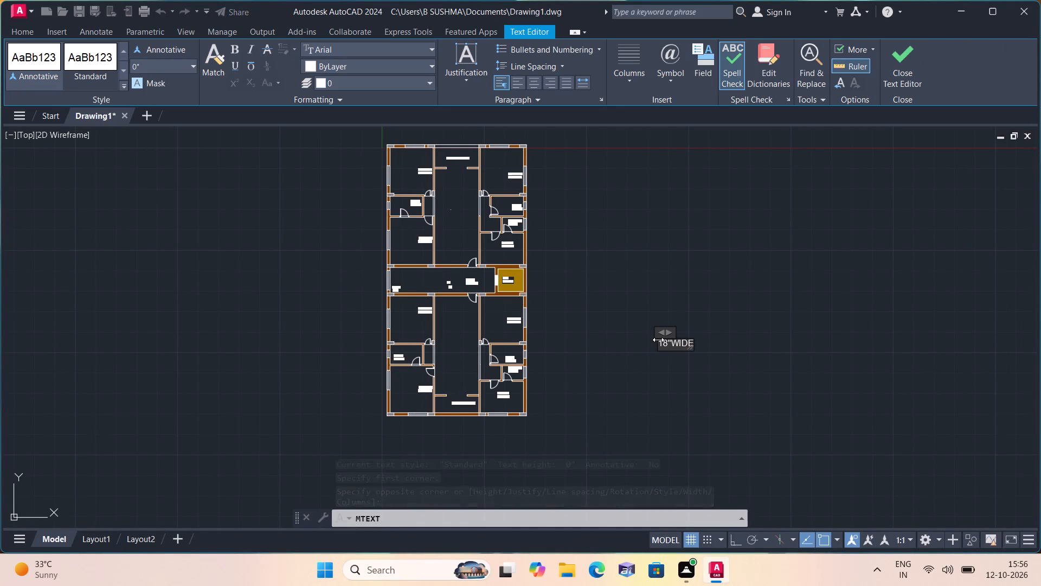
type("CUPBOARD")
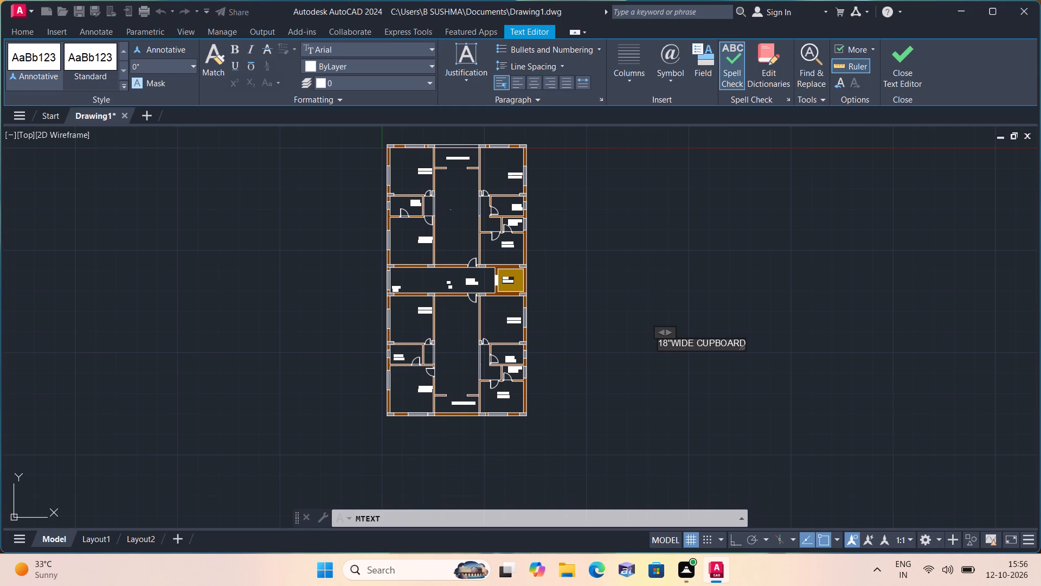
left_click(669, 295)
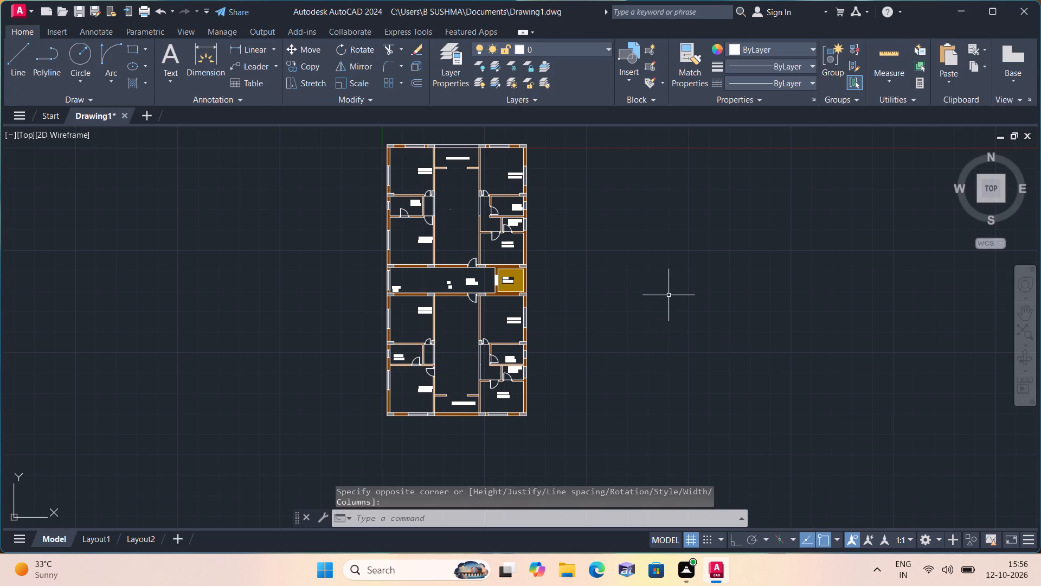
Add the multiline text 21"WIDE WARDROBE in the empty space above the cupboard note.
key("space")
triple_click(669, 295)
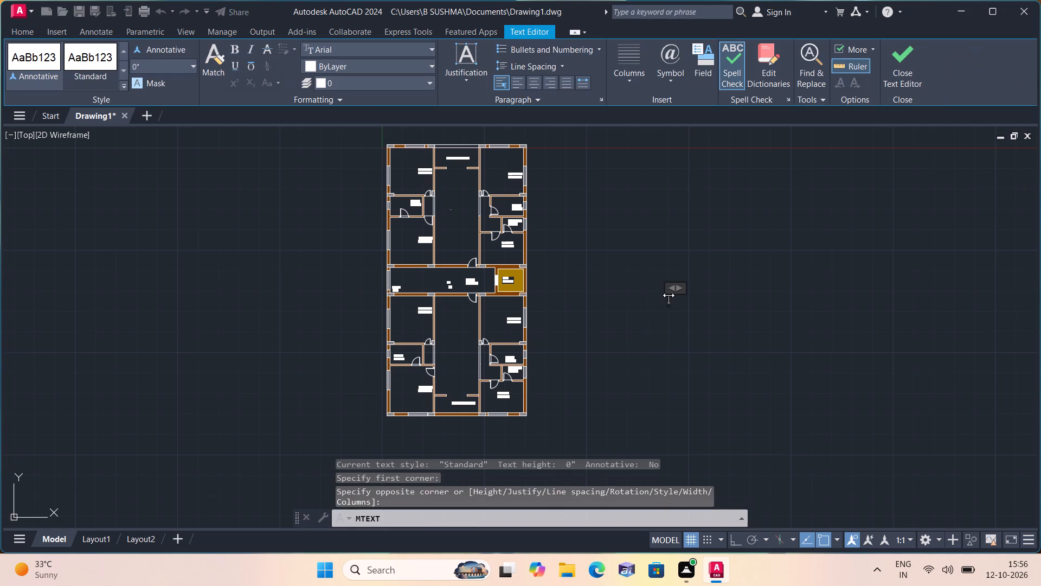
type("21\"")
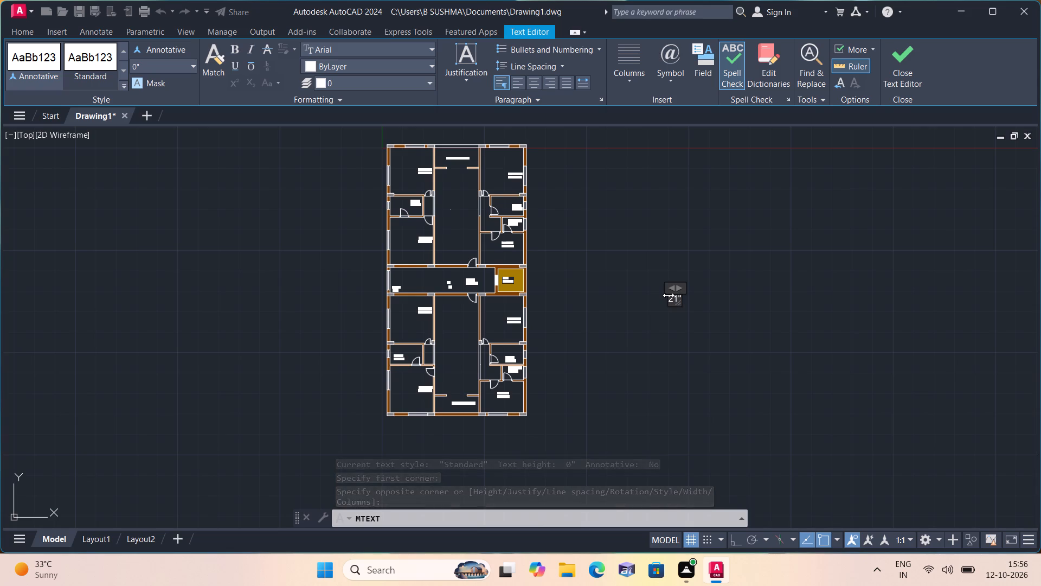
type("WIDE")
key("space")
type("WA")
type("RDROBE")
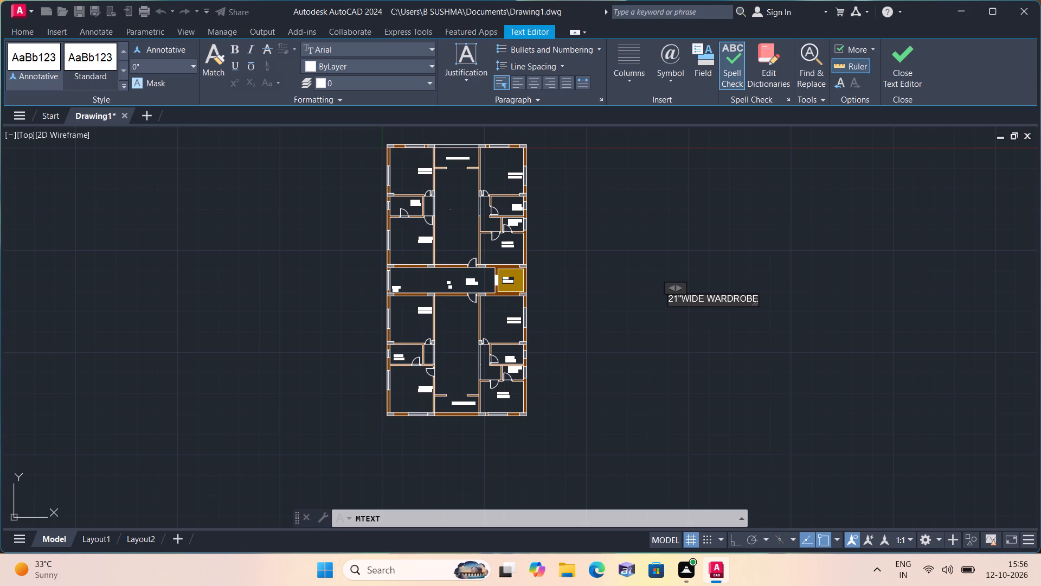
left_click(615, 274)
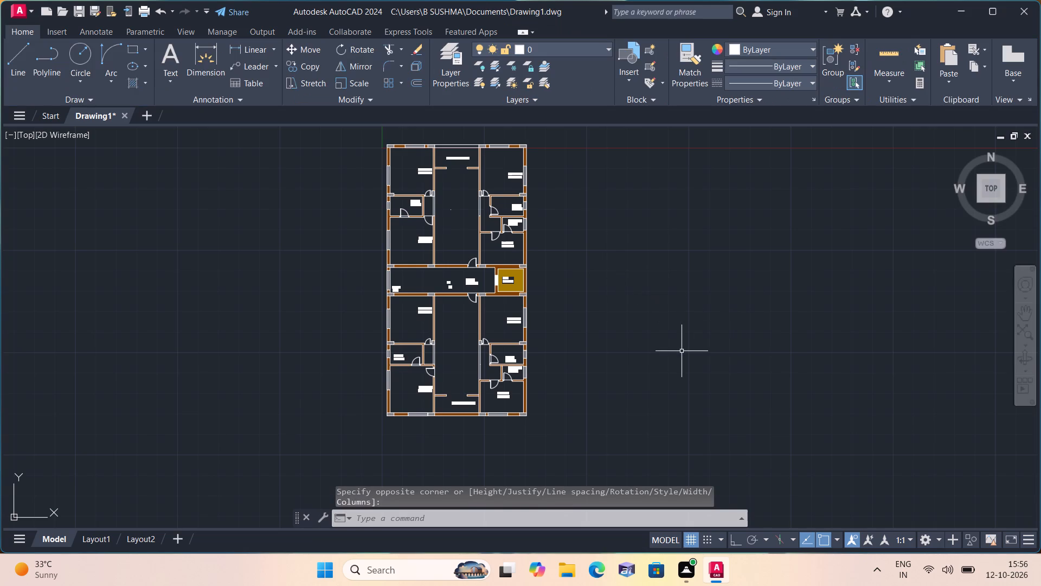
Add the multiline text 1500SFT just below the cupboard note, outside the floor plan.
key("space")
triple_click(667, 346)
left_click(667, 345)
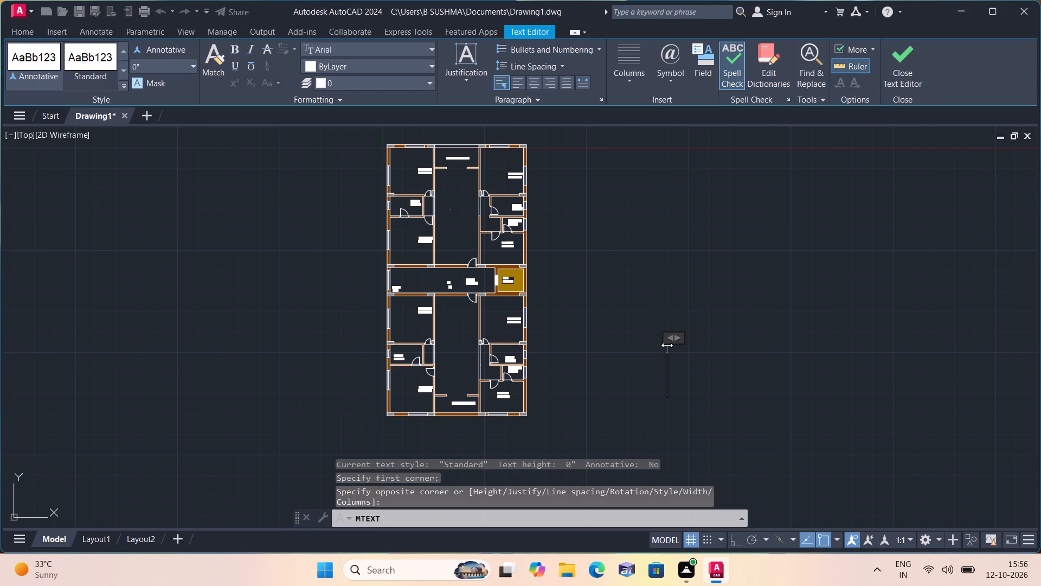
type("1500")
type("SFT")
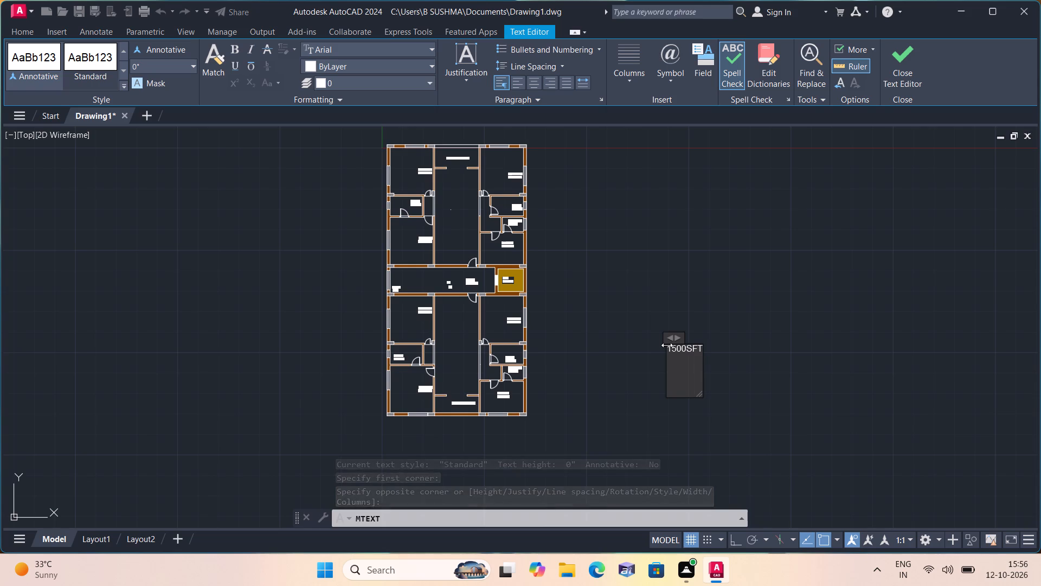
left_click(691, 321)
Set the text height of the cupboard, wardrobe and 1500SFT notes beside the plan to 6".
left_click_drag(736, 391, 730, 386)
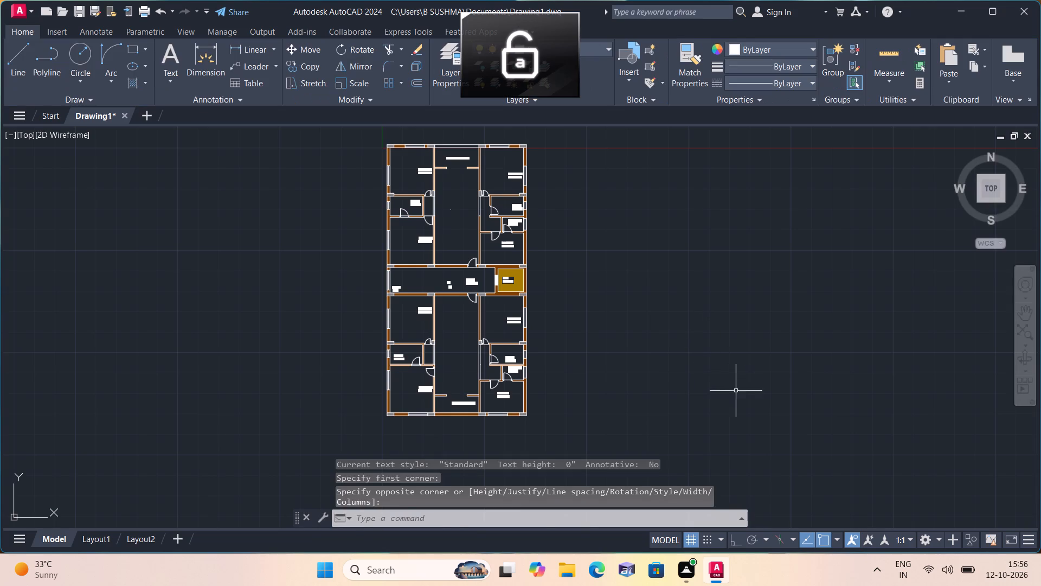
left_click(600, 230)
right_click(600, 230)
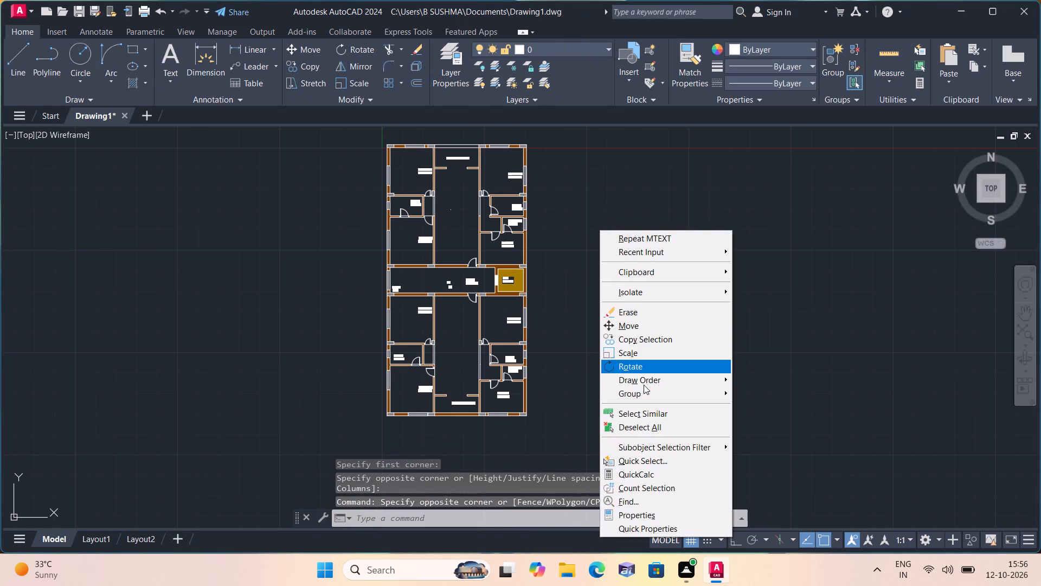
left_click(664, 515)
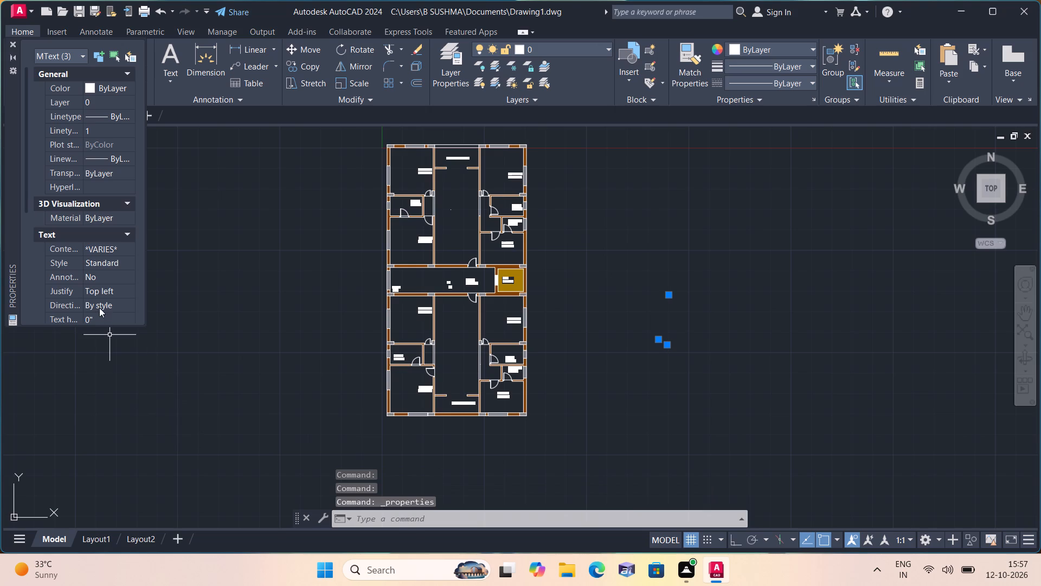
left_click(99, 319)
key("BackSpace")
key("BackSpace")
key("BackSpace")
key("BackSpace")
key("BackSpace")
key("BackSpace")
key("BackSpace")
key("BackSpace")
key("BackSpace")
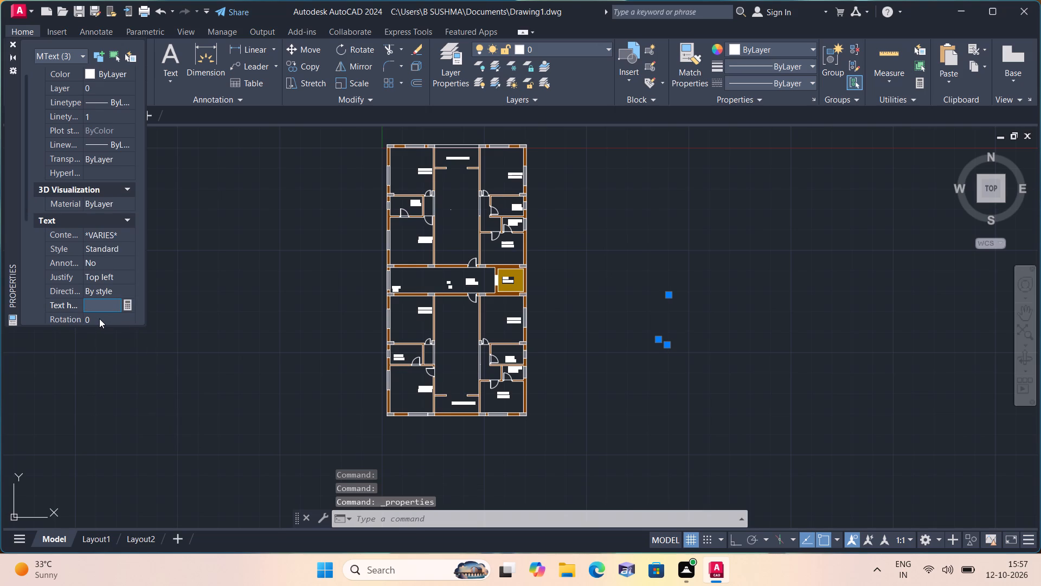
type("6\"")
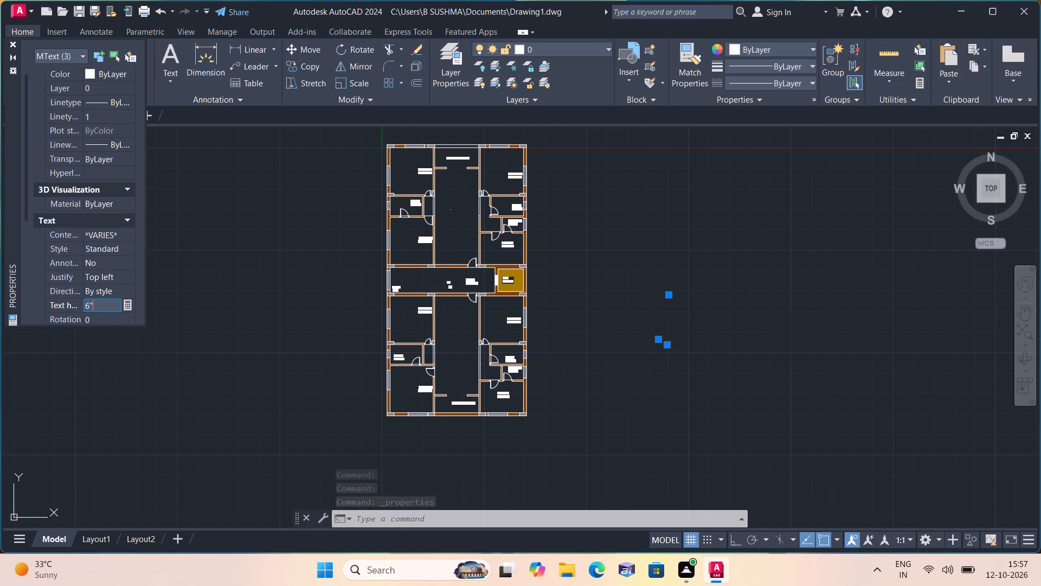
left_click(603, 258)
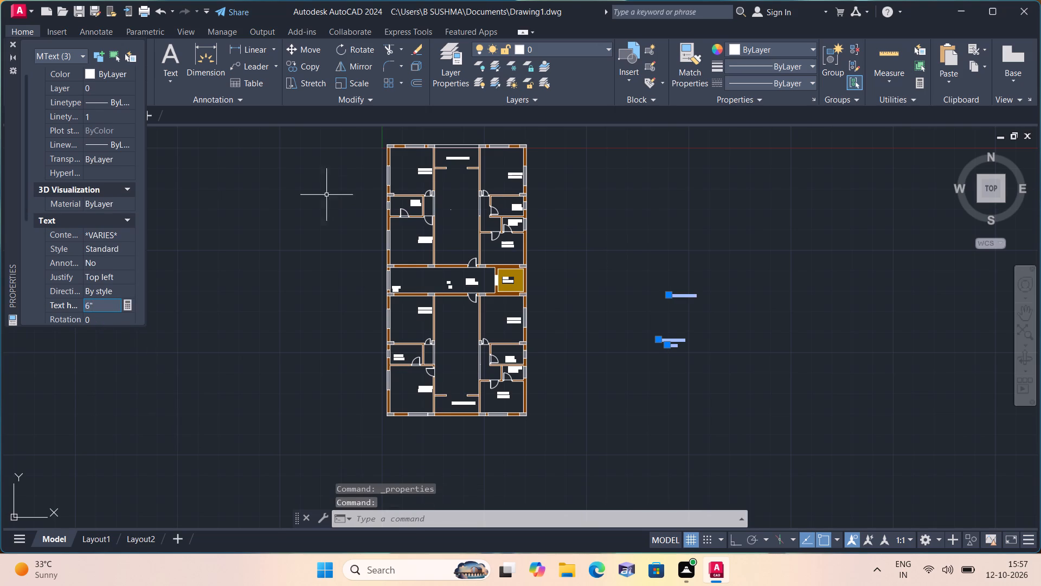
left_click(11, 48)
key("Escape")
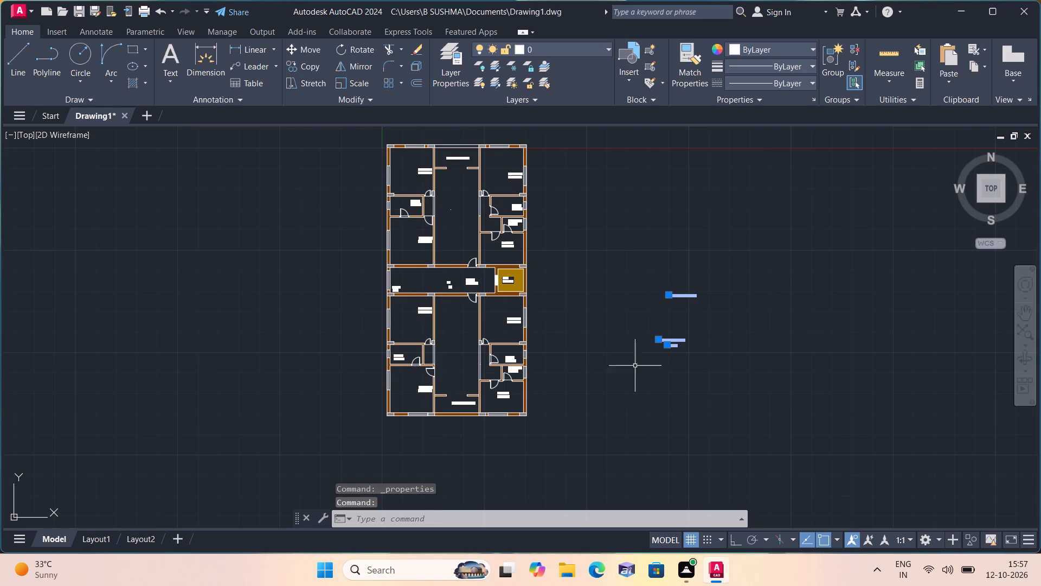
Set the text height of both LIVING/DINING labels in the upper and lower units' central halls to 6".
scroll(725, 332, "up", 3)
middle_click_drag(595, 363, 594, 362)
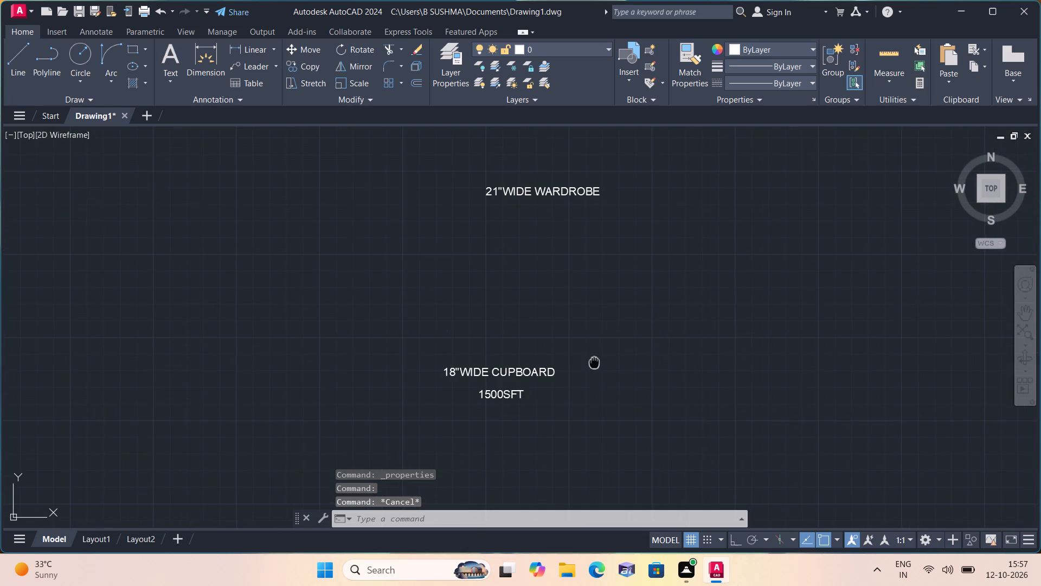
middle_click_drag(594, 362, 680, 401)
scroll(680, 401, "down", 3)
scroll(528, 382, "up", 2)
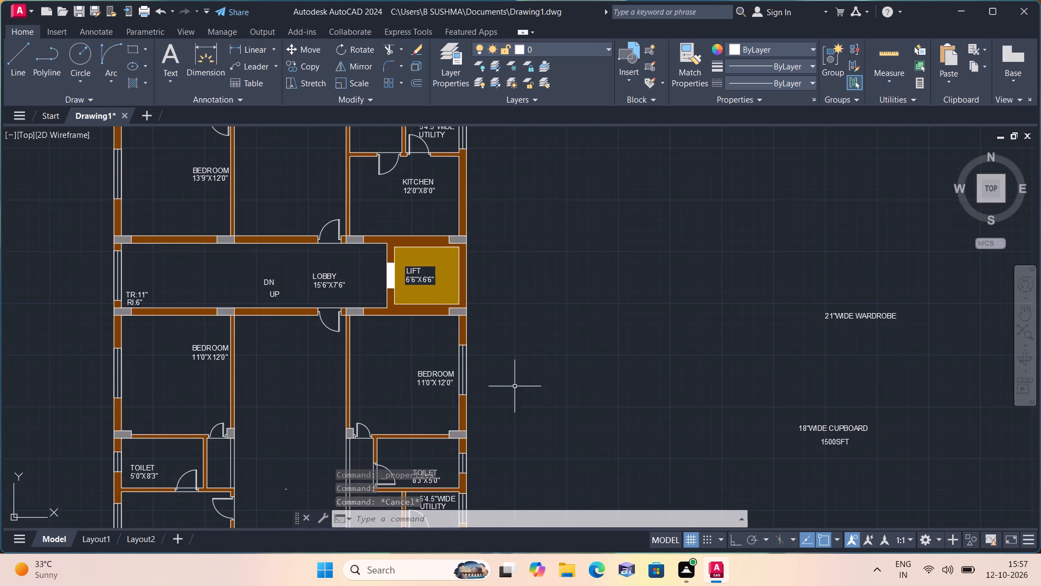
middle_click_drag(444, 403, 489, 324)
left_click_drag(366, 447, 362, 441)
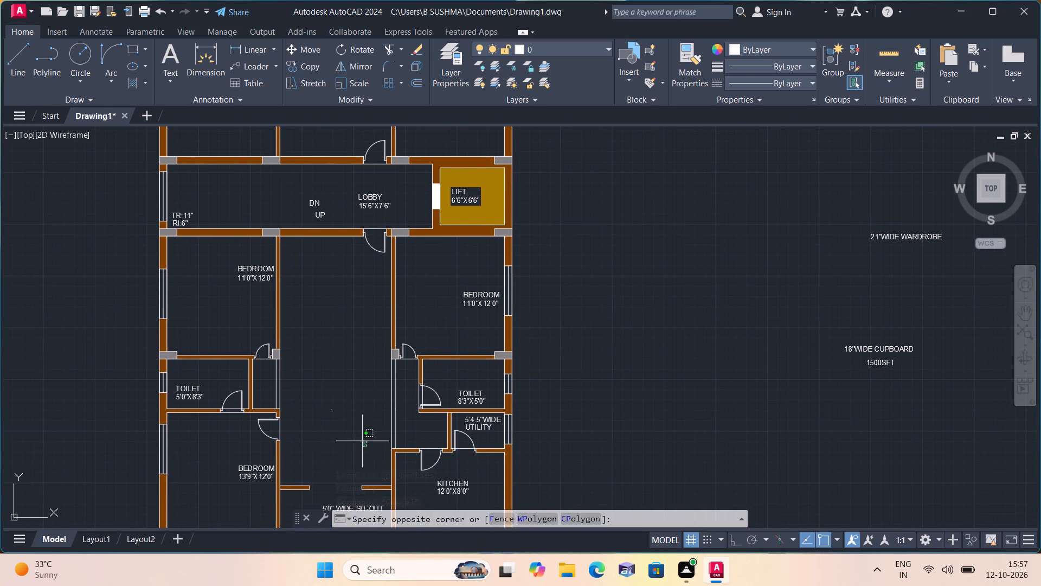
left_click(317, 386)
middle_click_drag(327, 326, 422, 472)
scroll(421, 455, "down", 1)
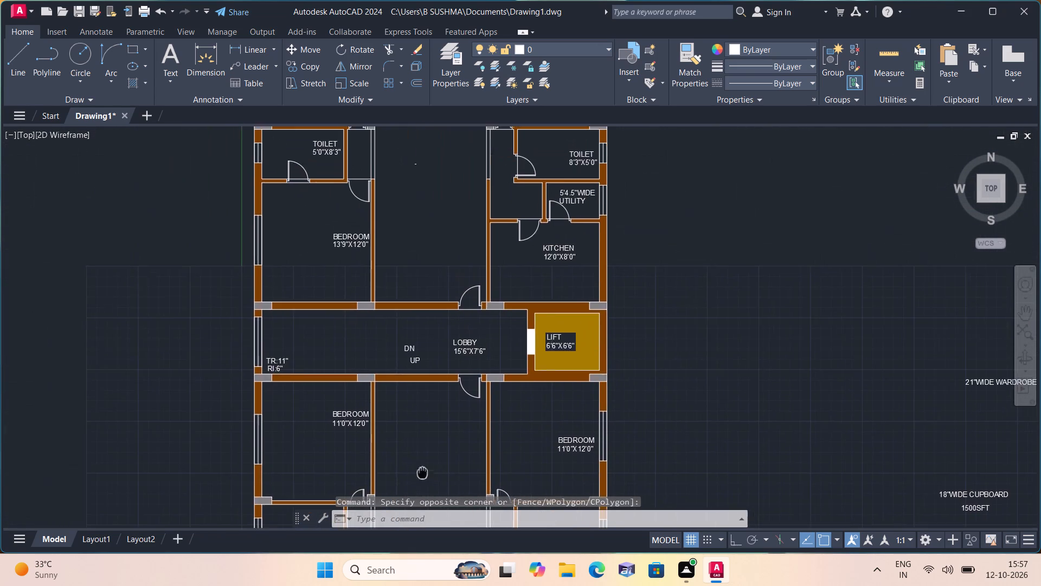
left_click_drag(428, 292, 421, 278)
left_click(413, 258)
right_click(413, 258)
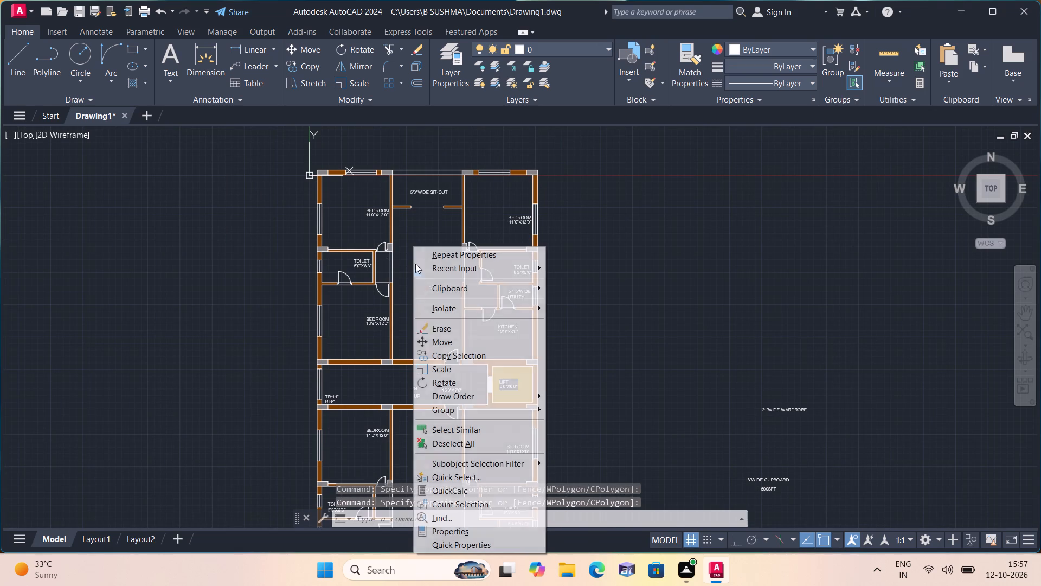
left_click(499, 526)
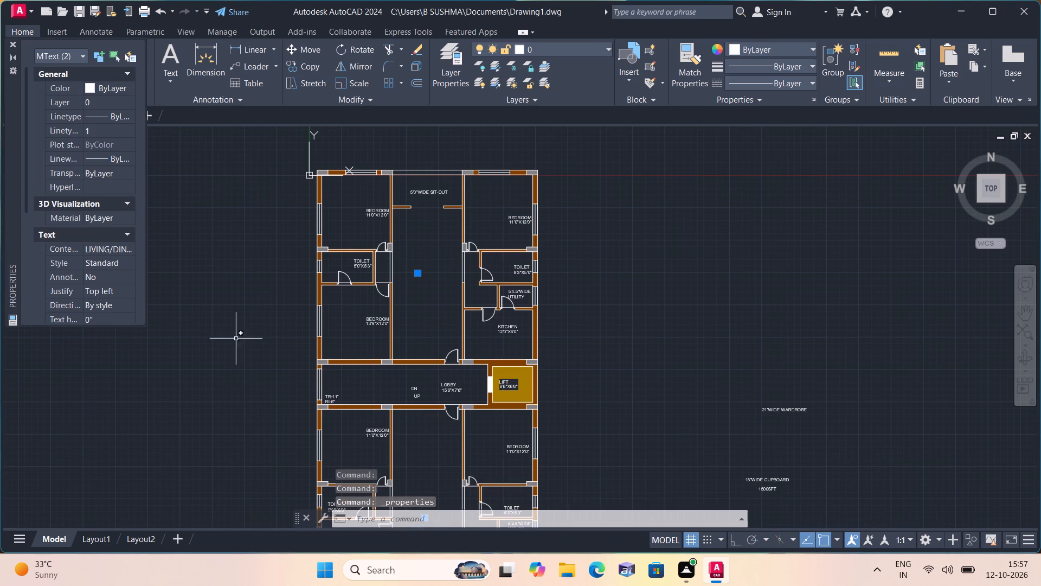
left_click(108, 321)
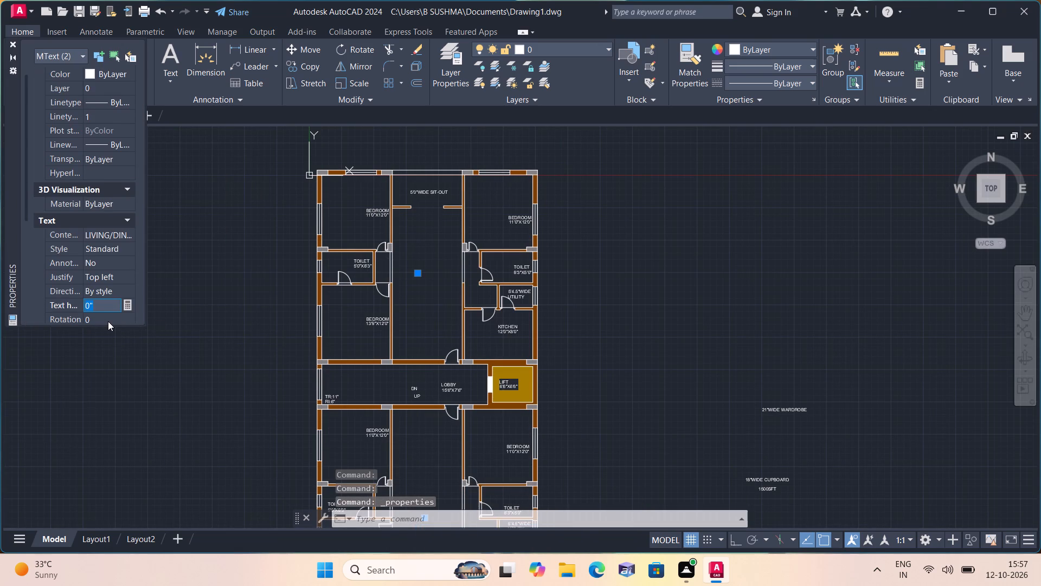
key("BackSpace")
type("6\"")
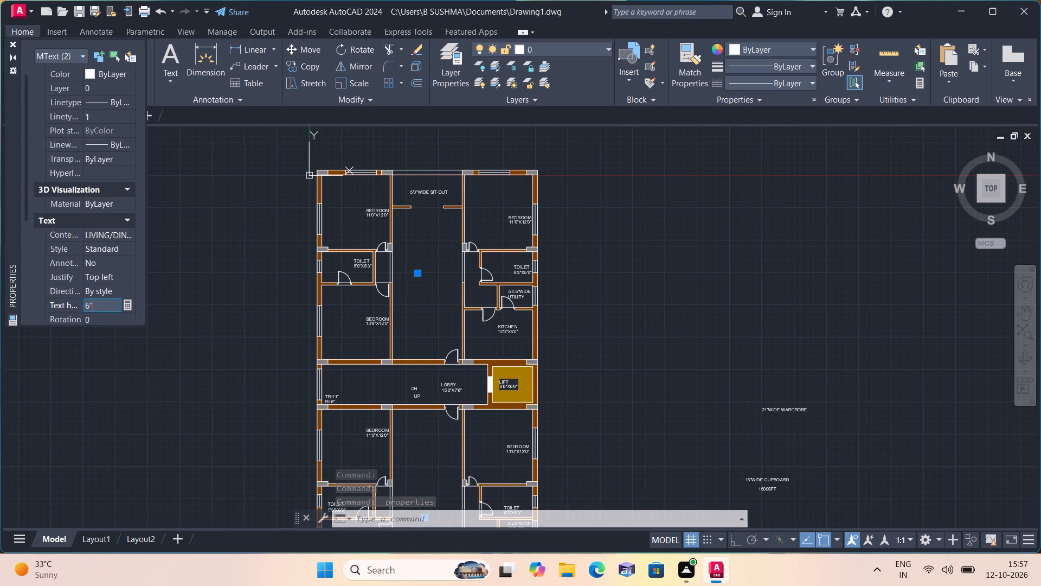
left_click(185, 246)
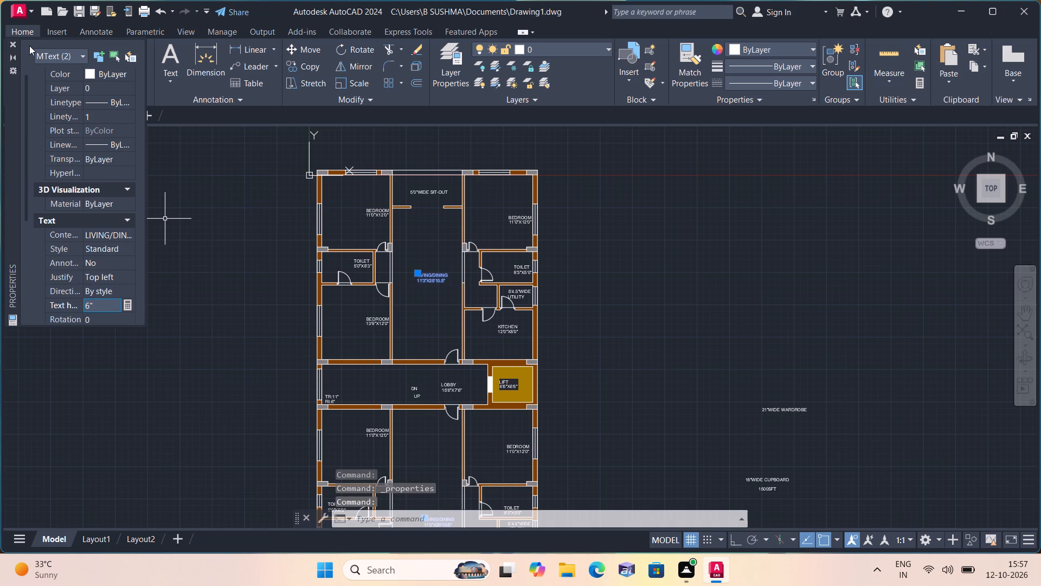
left_click(17, 42)
key("Escape")
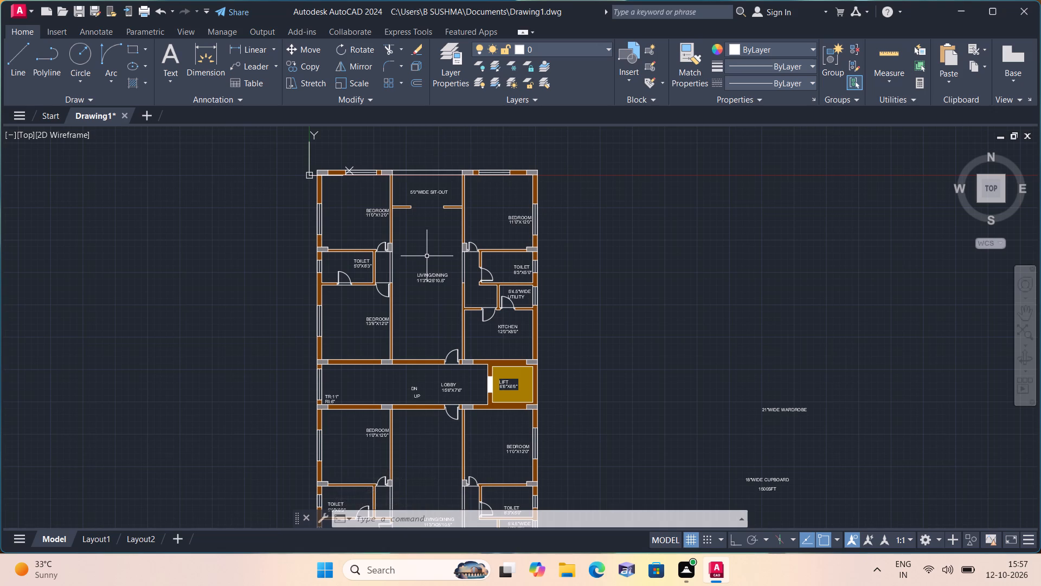
Examine the labelled floor plan and the cupboard, wardrobe and area notes placed beside it.
scroll(427, 256, "down", 1)
scroll(421, 261, "up", 1)
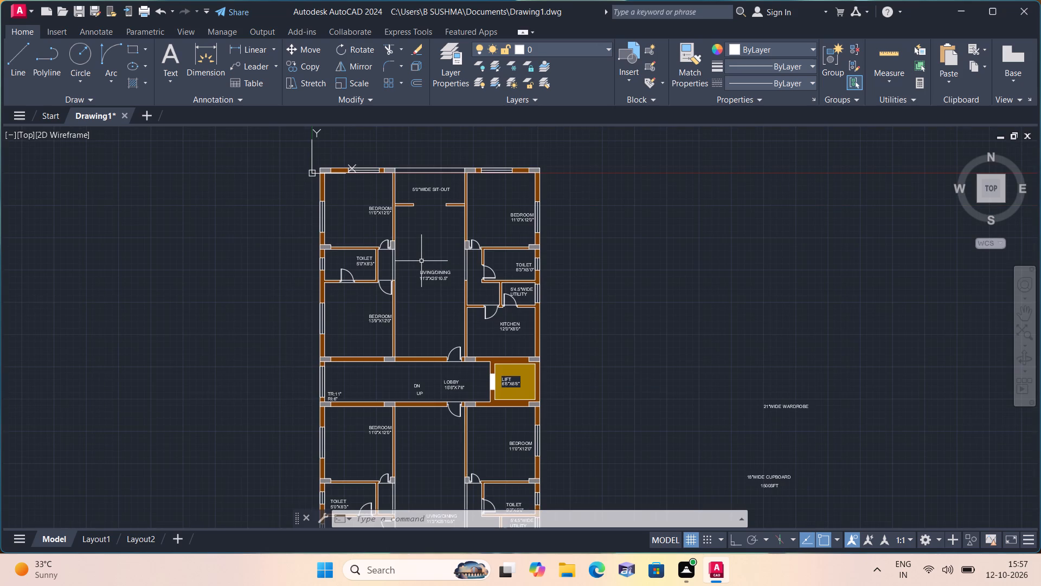
middle_click_drag(421, 261, 356, 218)
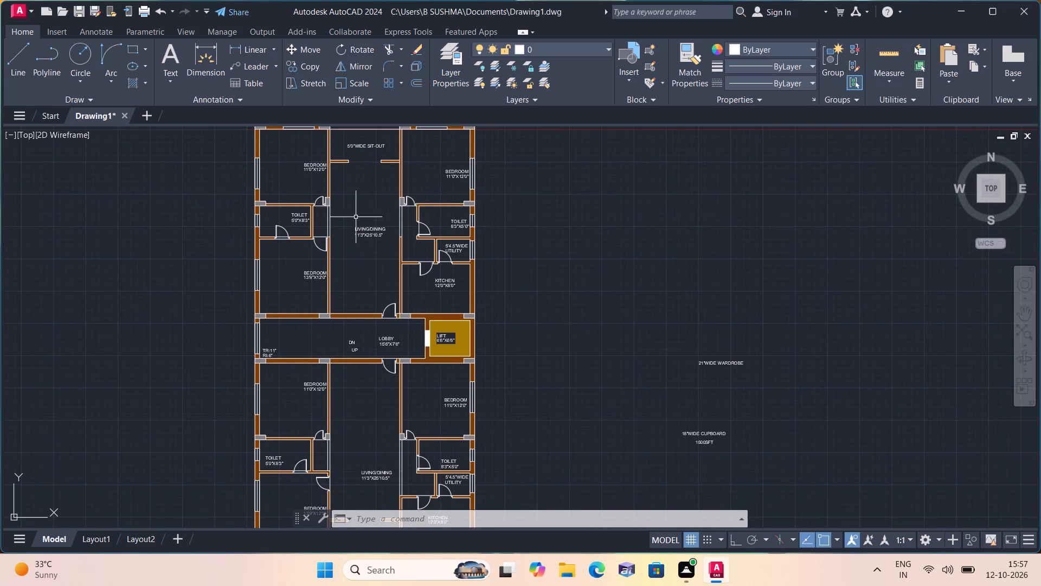
scroll(356, 224, "down", 1)
middle_click_drag(356, 226, 343, 188)
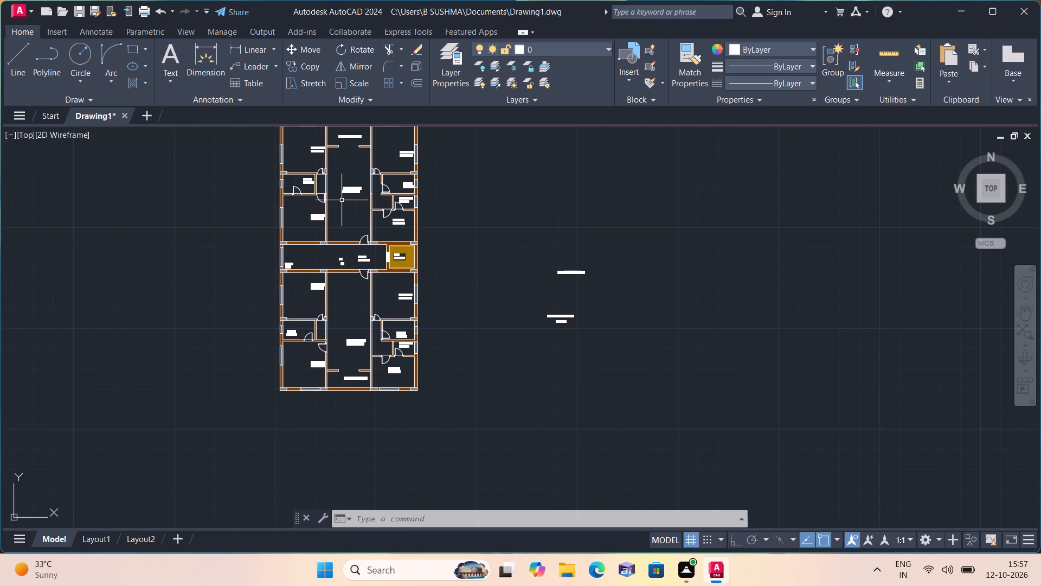
scroll(350, 165, "up", 1)
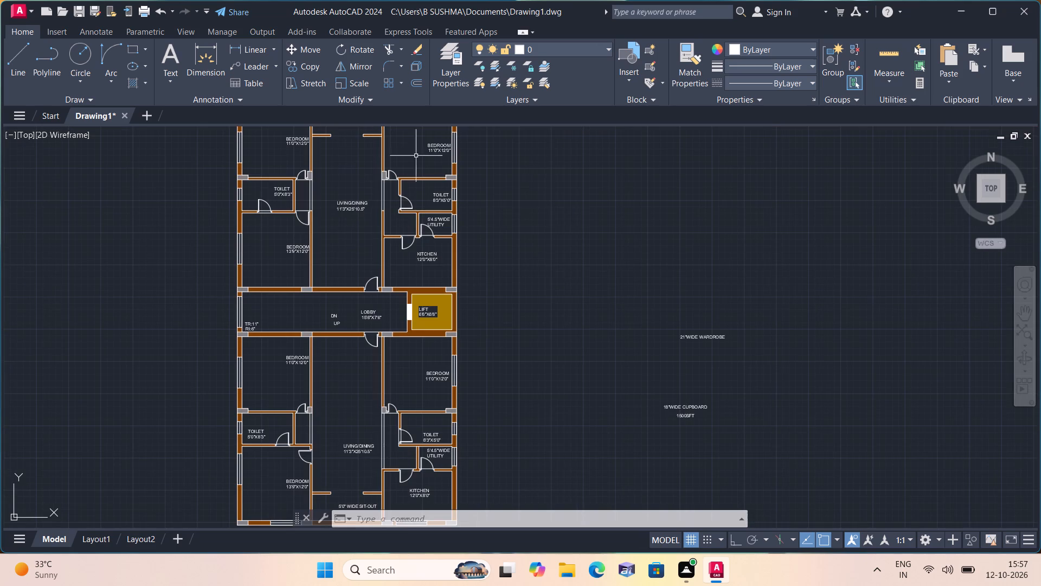
scroll(676, 323, "up", 1)
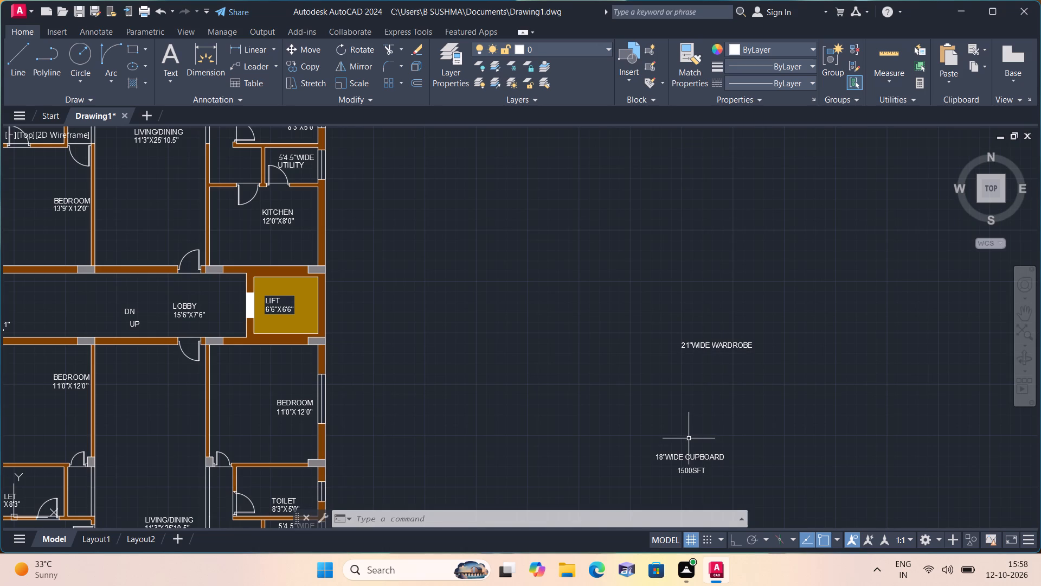
scroll(689, 439, "down", 1)
scroll(689, 439, "up", 1)
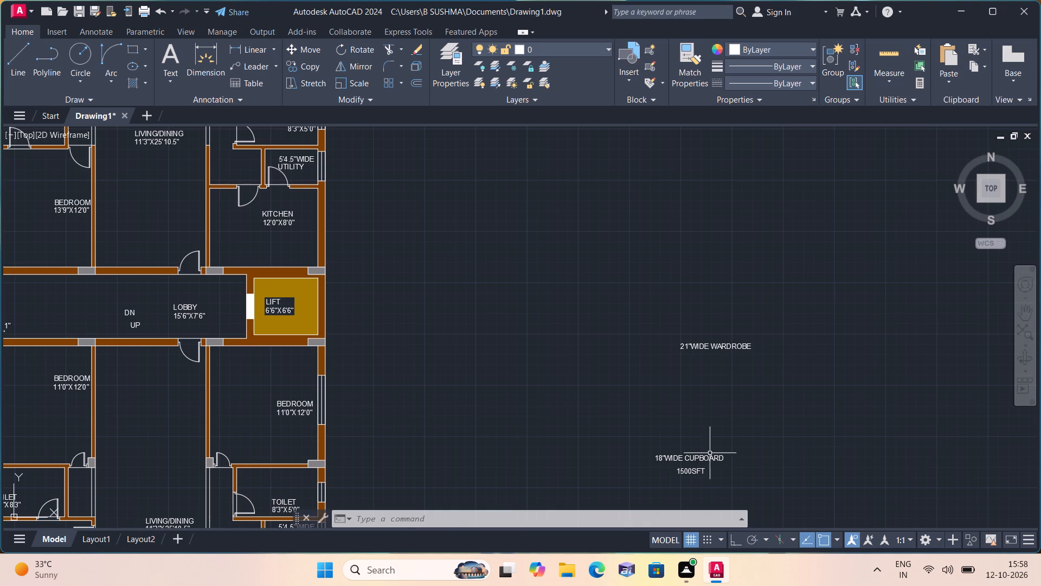
Turn on Ortho mode.
key("F8")
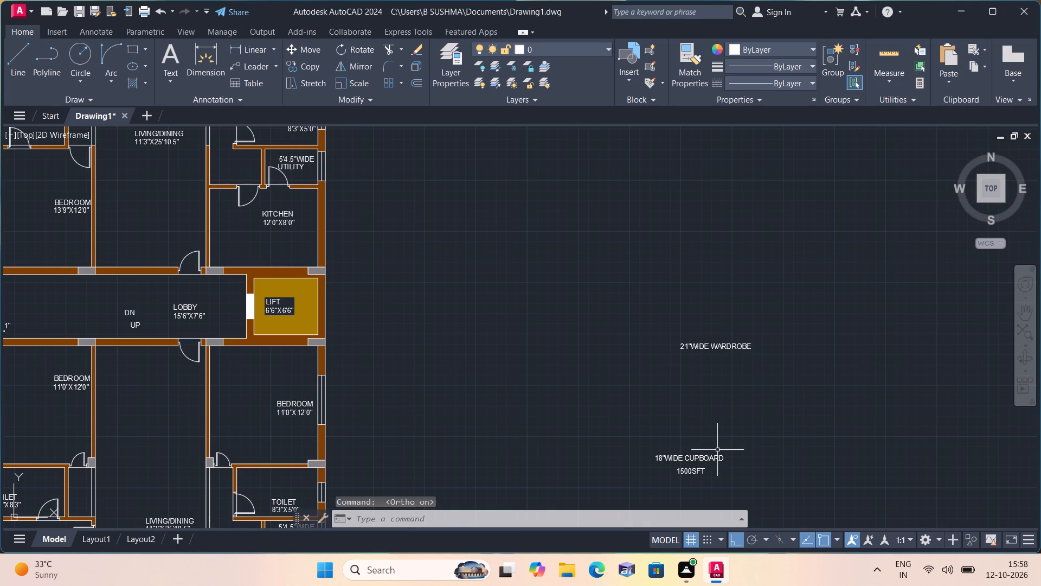
Rotate the 18"WIDE CUPBOARD note beside the plan by 90° so it reads vertically, and turn Ortho mode off.
left_click(712, 455)
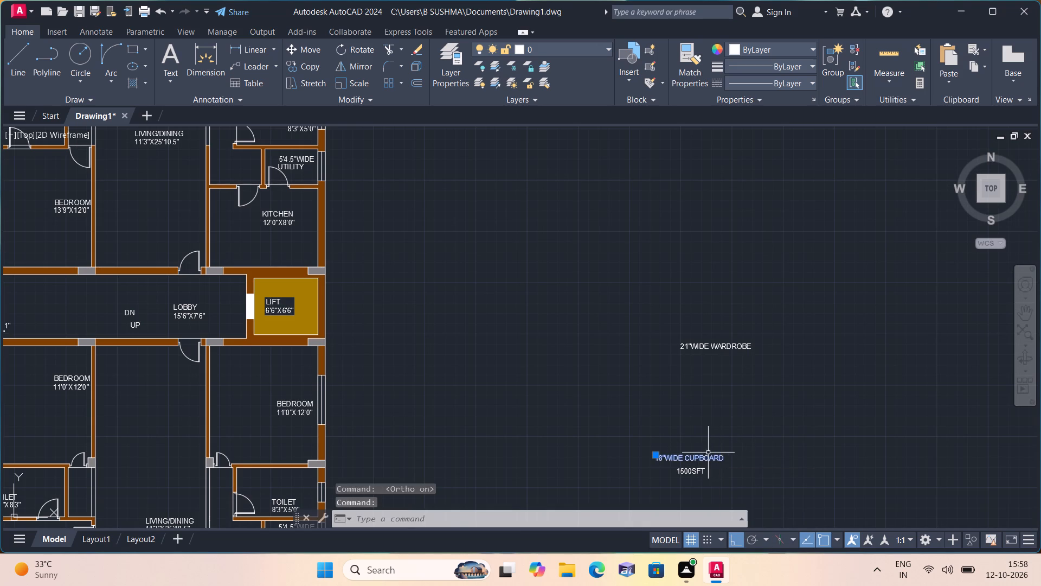
left_click(352, 47)
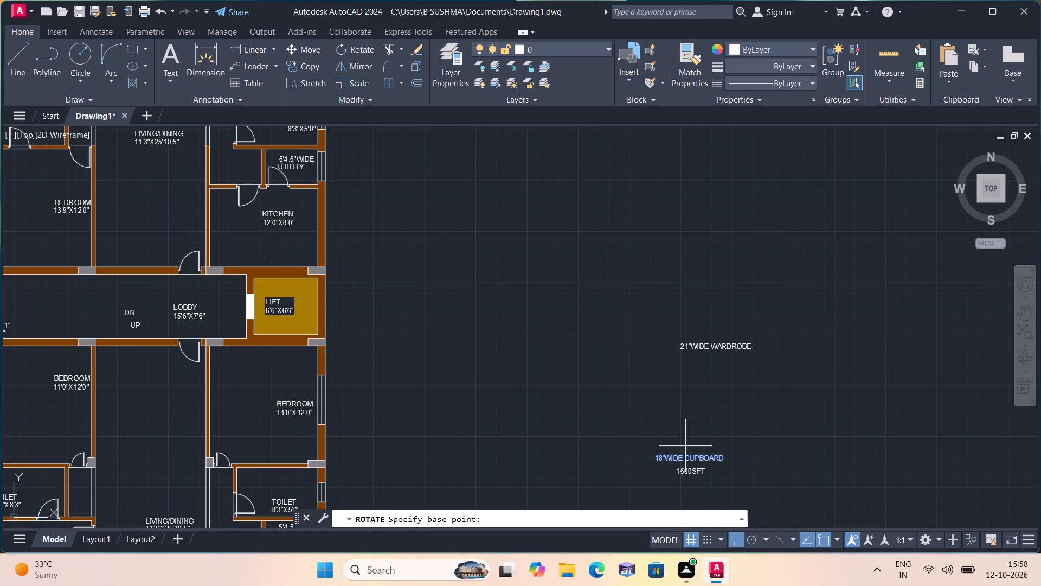
left_click(695, 458)
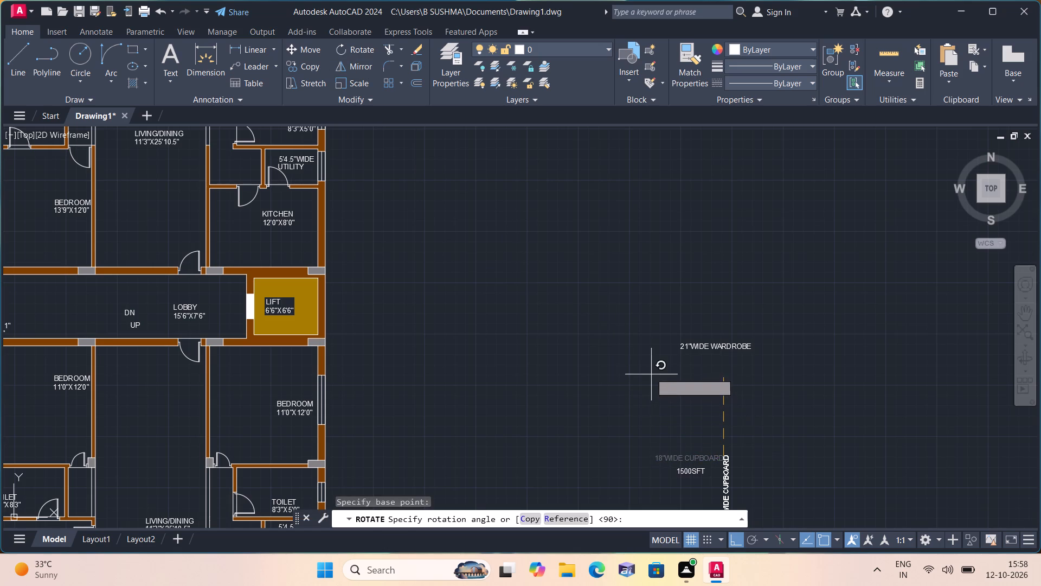
left_click(648, 361)
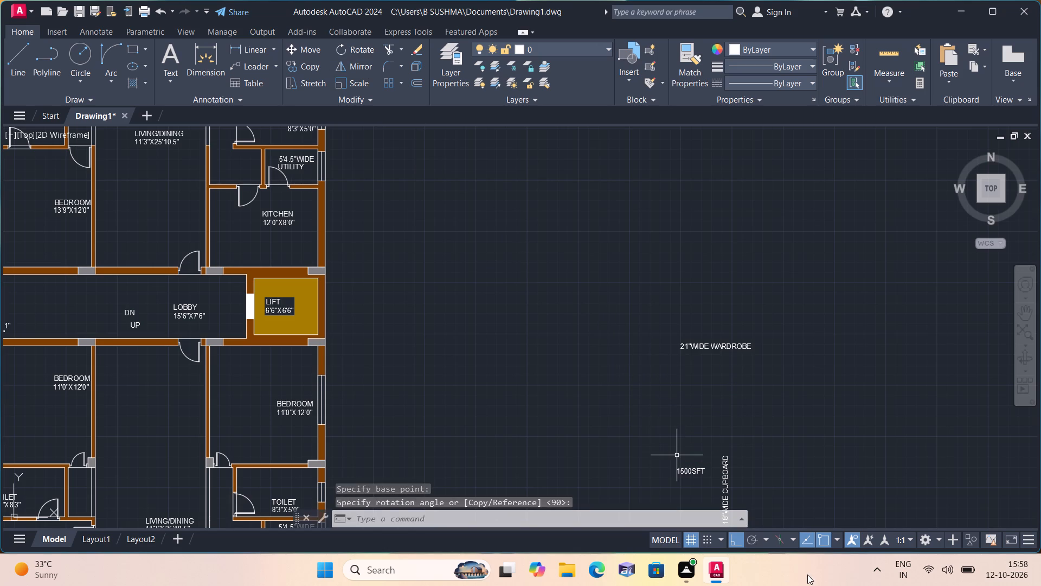
left_click(740, 540)
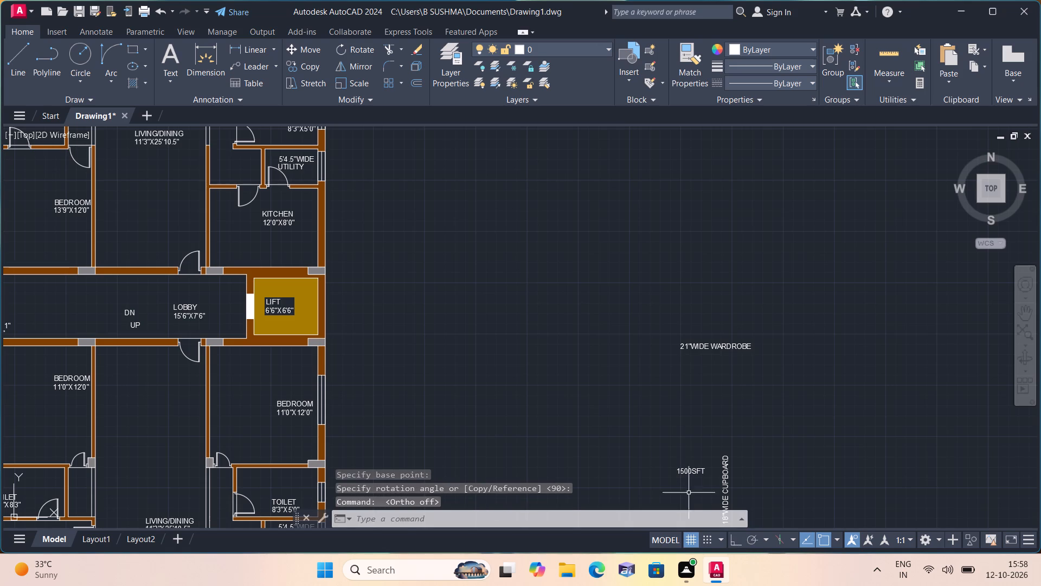
Move the 1500SFT note to just below the outer wall at the lower unit's bottom-left corner.
scroll(630, 409, "down", 2)
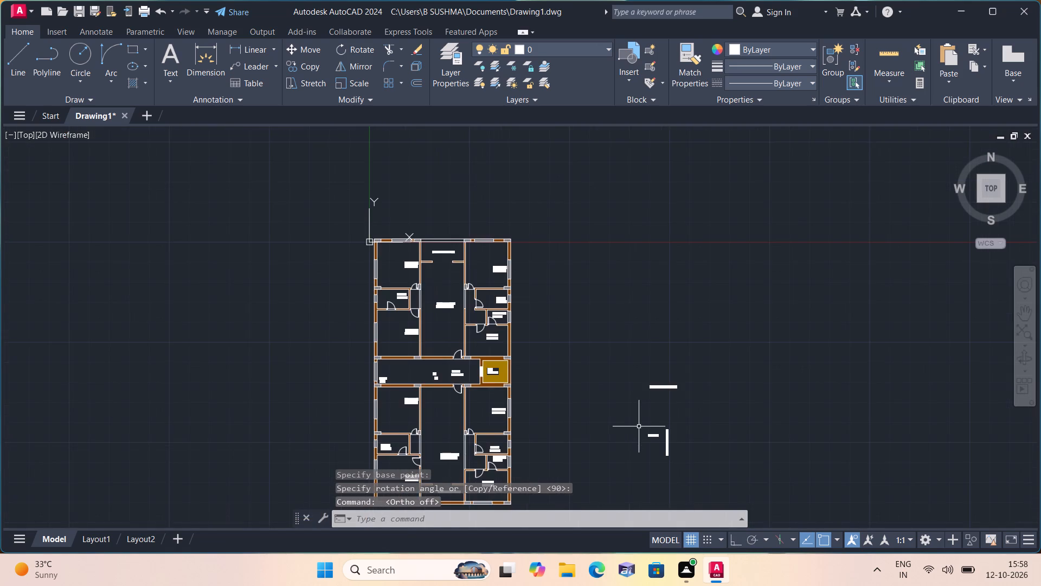
middle_click_drag(637, 429, 644, 277)
scroll(638, 275, "up", 3)
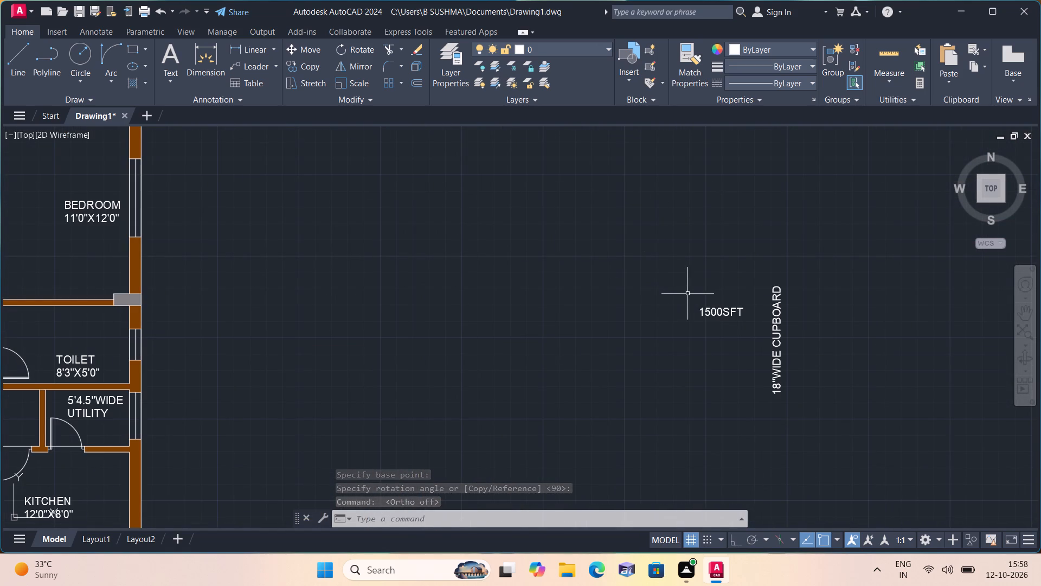
left_click(714, 309)
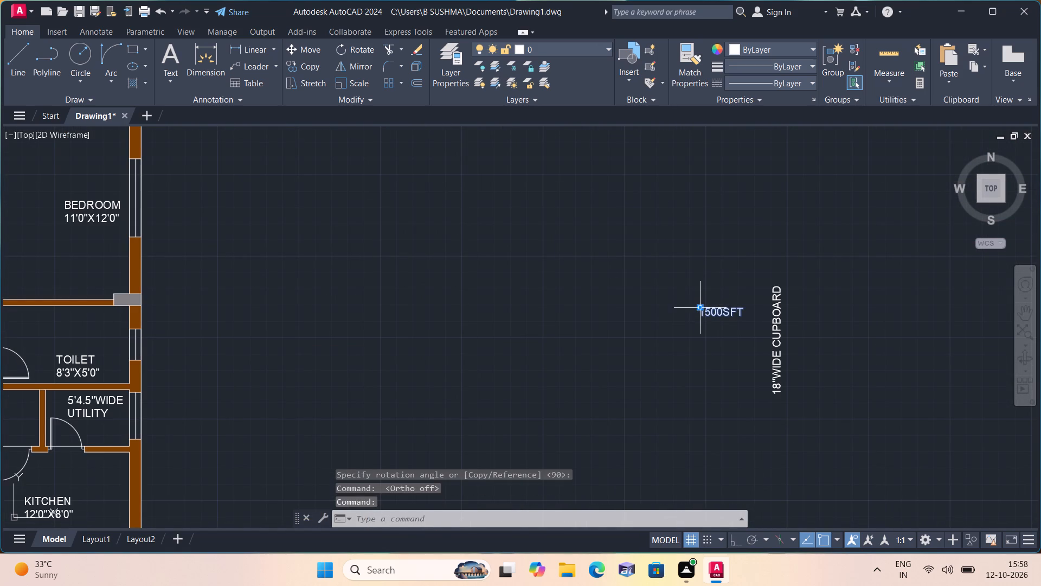
left_click(699, 306)
middle_click_drag(538, 391, 607, 278)
scroll(568, 319, "down", 2)
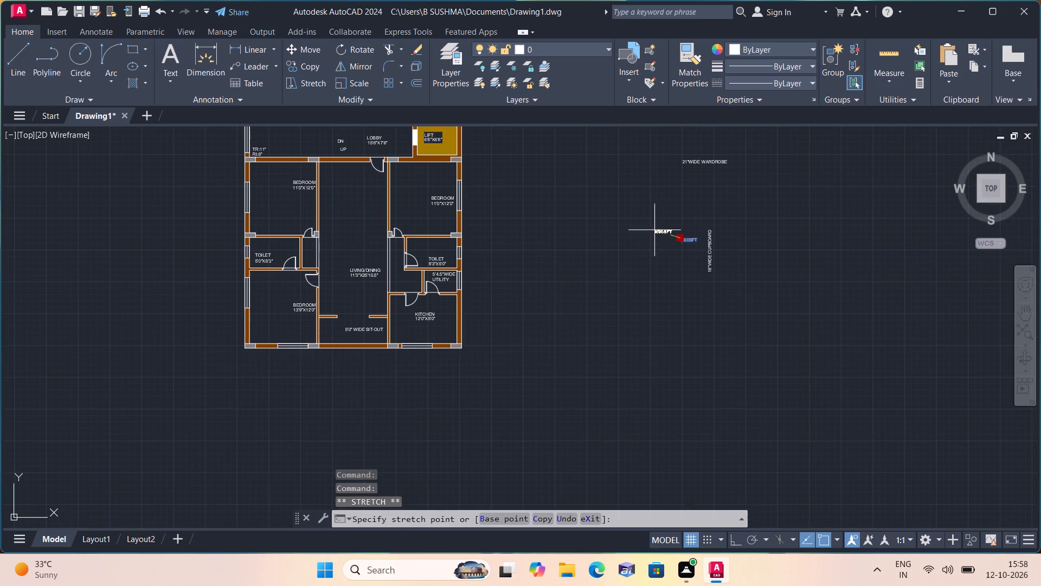
scroll(307, 402, "up", 2)
middle_click(267, 363)
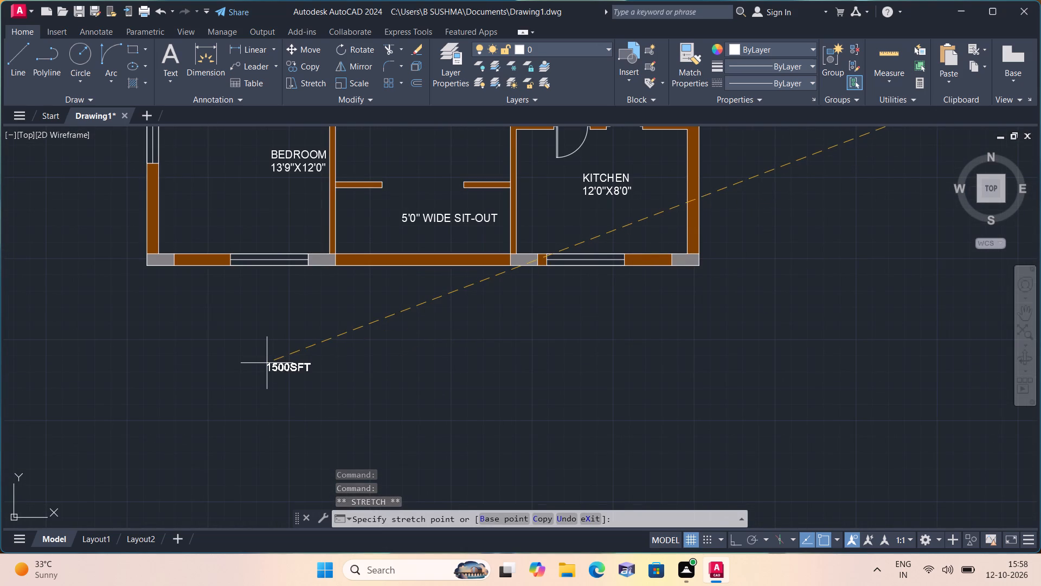
scroll(258, 355, "up", 1)
middle_click_drag(121, 291, 145, 312)
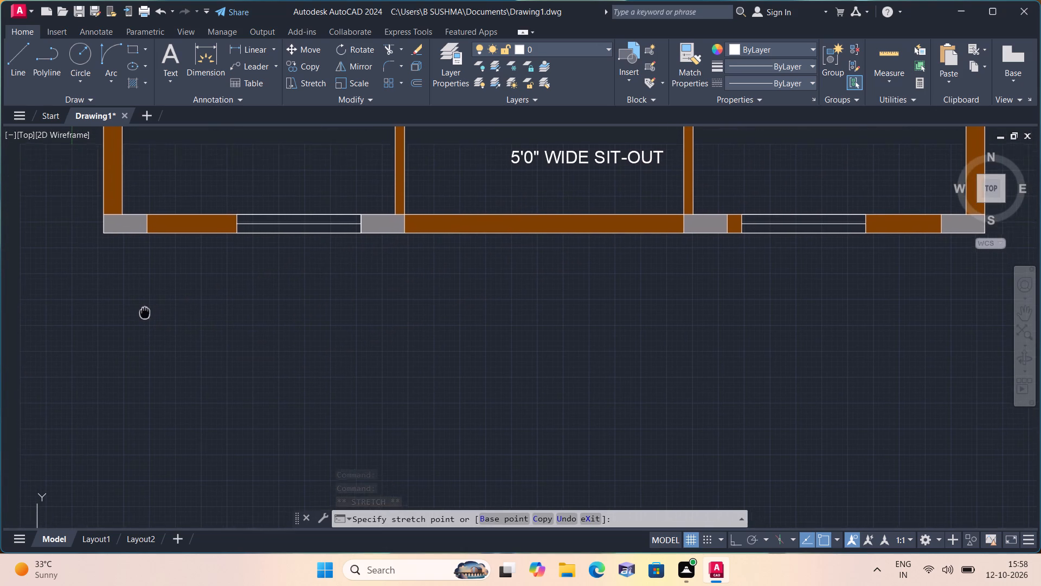
middle_click_drag(145, 312, 148, 315)
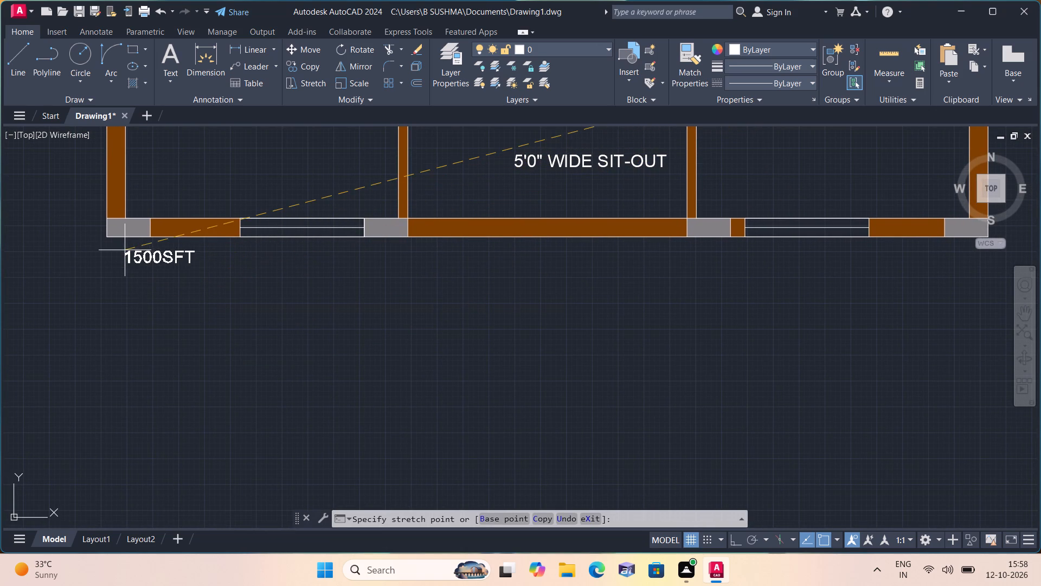
left_click(125, 250)
Copy the 1500SFT note to just above the outer wall at the upper unit's top-left corner.
scroll(132, 257, "down", 2)
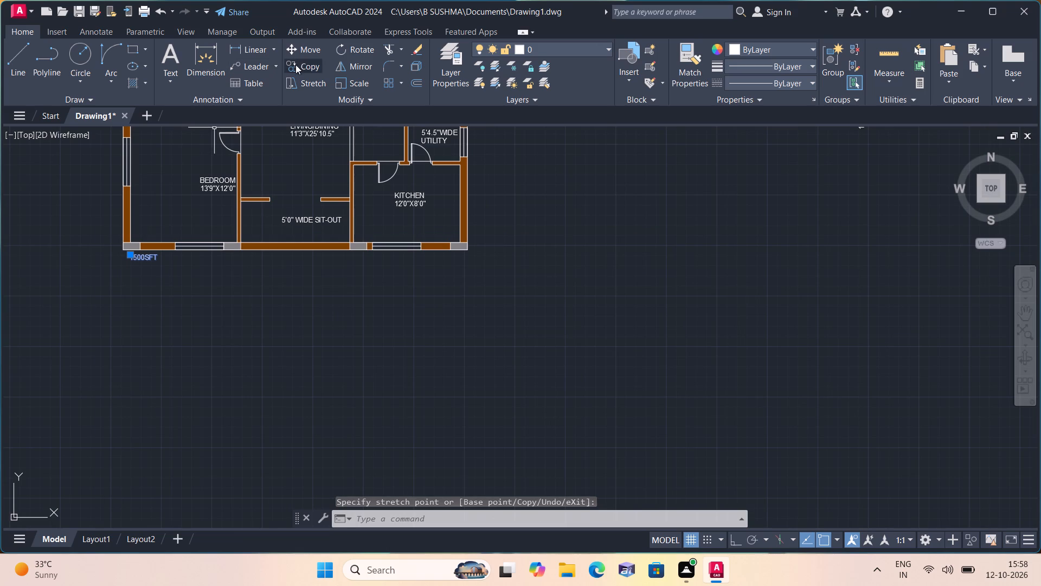
left_click(300, 65)
left_click(136, 258)
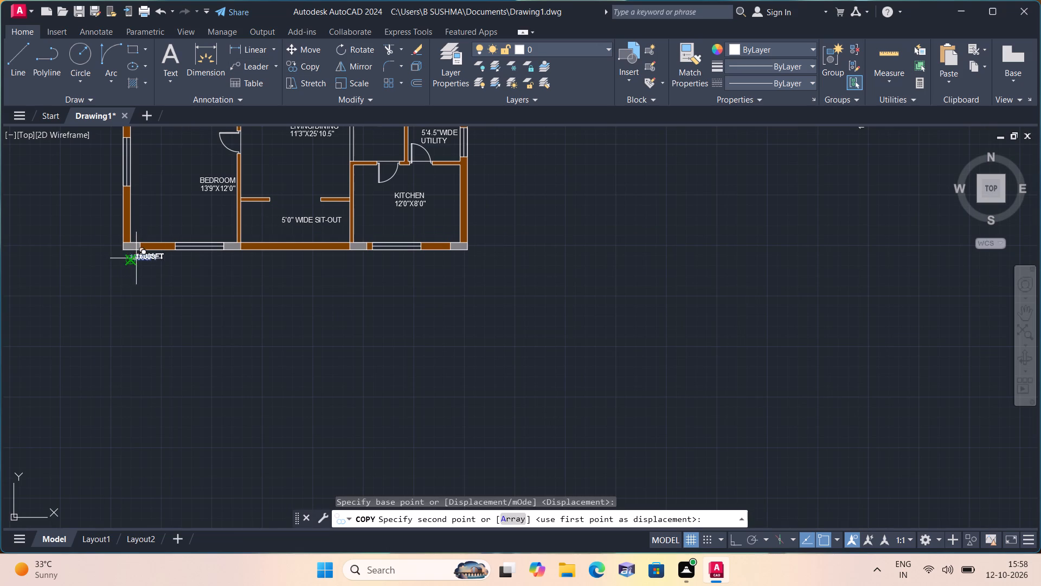
scroll(132, 298, "down", 2)
middle_click_drag(209, 309, 235, 355)
scroll(222, 303, "down", 2)
scroll(201, 212, "up", 5)
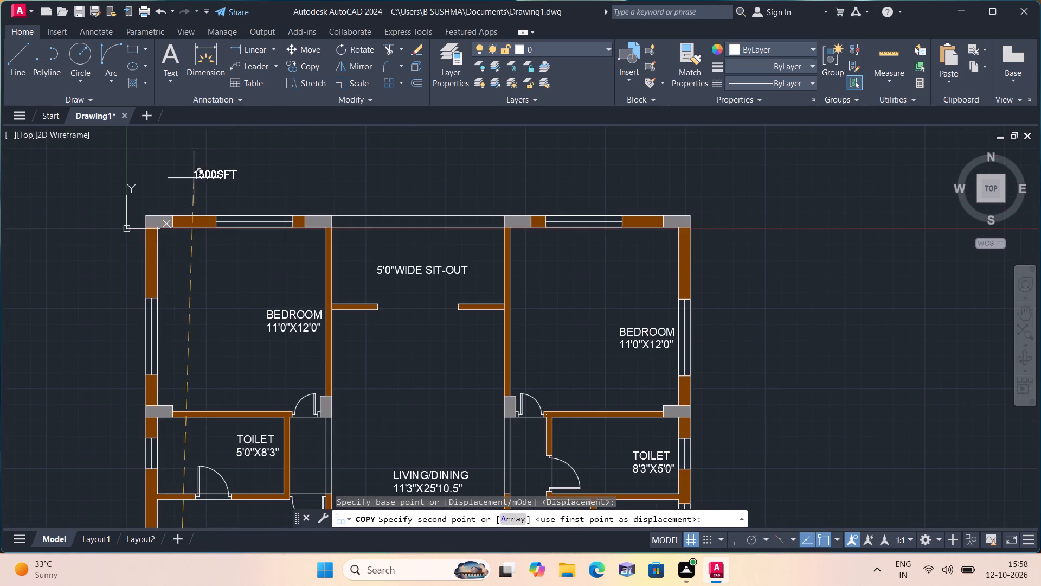
scroll(164, 186, "up", 2)
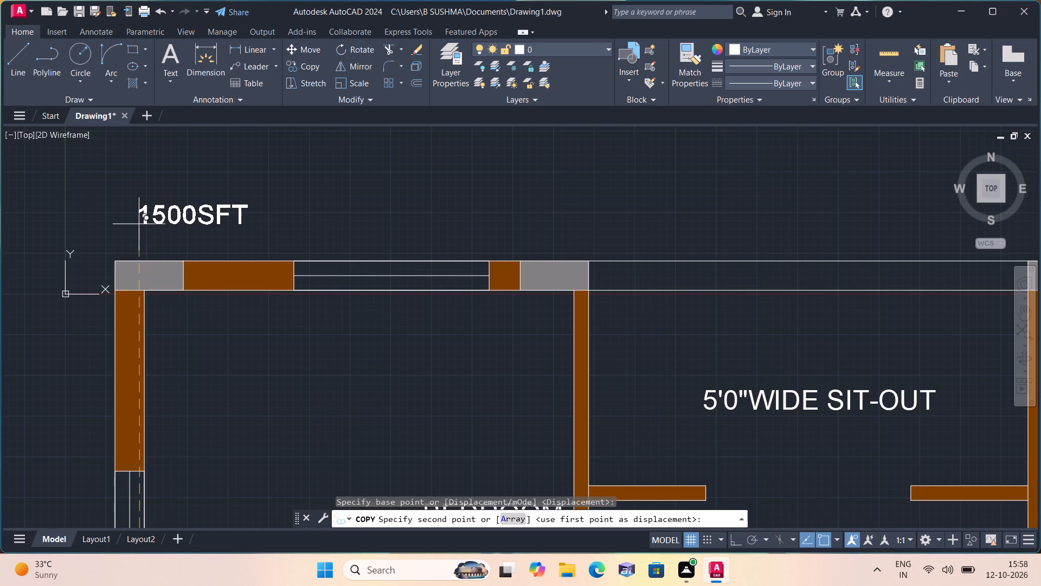
left_click(139, 224)
key("Escape")
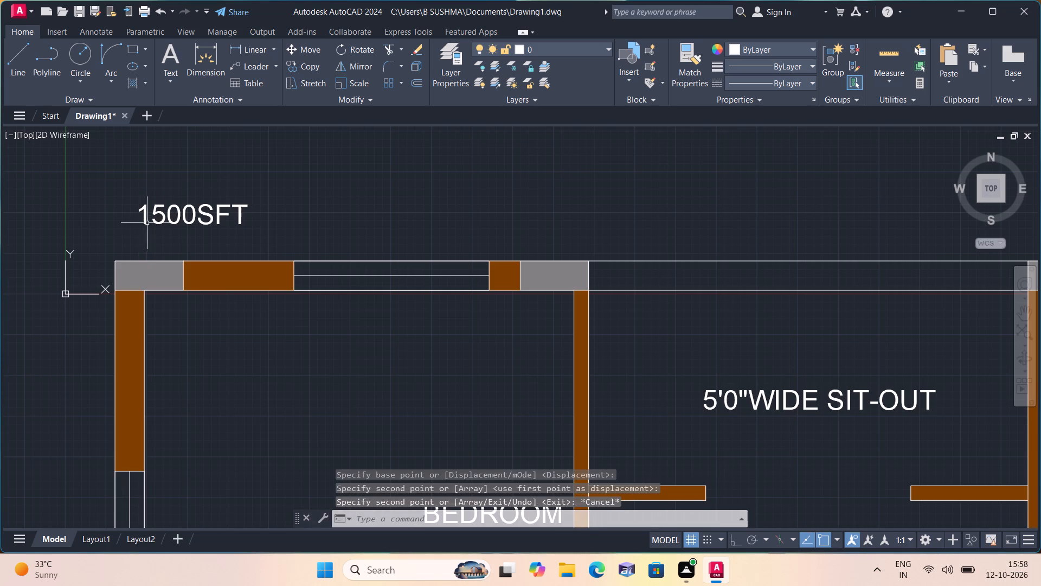
Move the 21"WIDE WARDROBE note into the upper unit's right-hand bedroom, along the wall shared with the toilet.
scroll(204, 351, "down", 1)
middle_click_drag(661, 348, 500, 248)
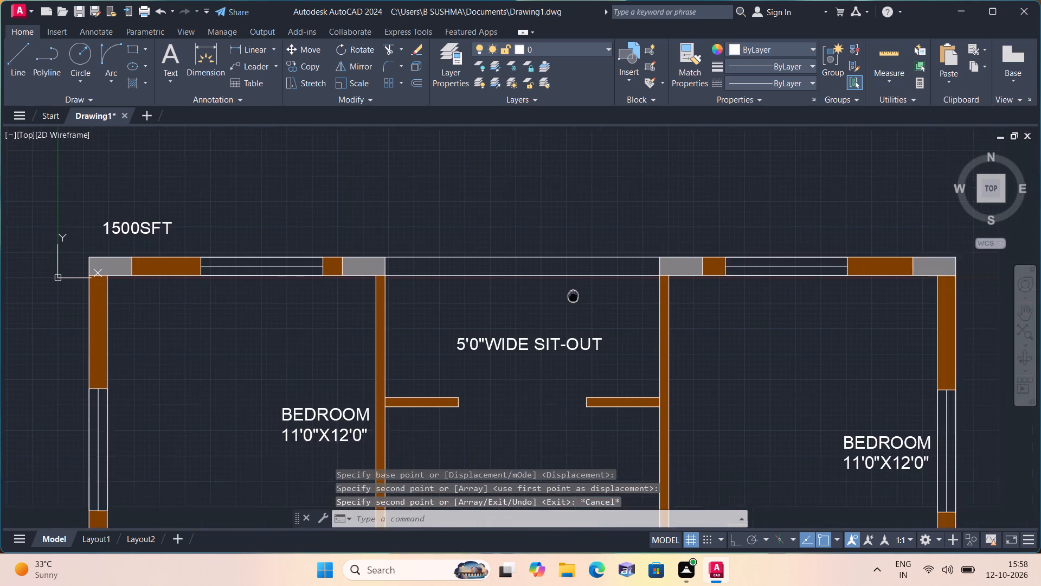
middle_click_drag(500, 248, 499, 246)
scroll(499, 246, "down", 1)
scroll(581, 387, "down", 1)
scroll(581, 387, "up", 1)
middle_click_drag(576, 388, 479, 290)
scroll(524, 347, "down", 2)
middle_click_drag(525, 383, 486, 326)
scroll(519, 380, "down", 1)
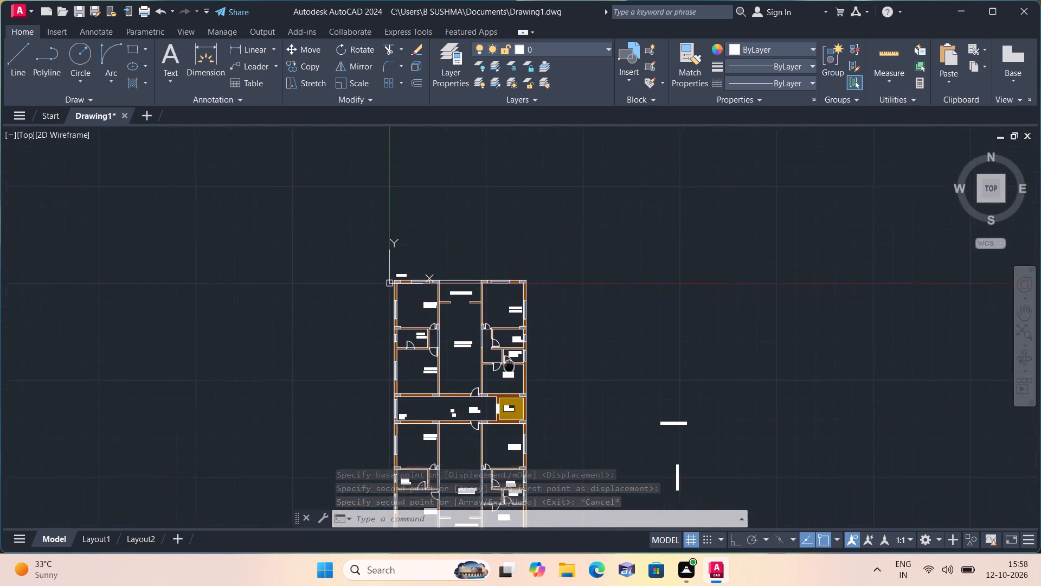
middle_click_drag(486, 326, 483, 310)
scroll(625, 371, "up", 3)
left_click(644, 347)
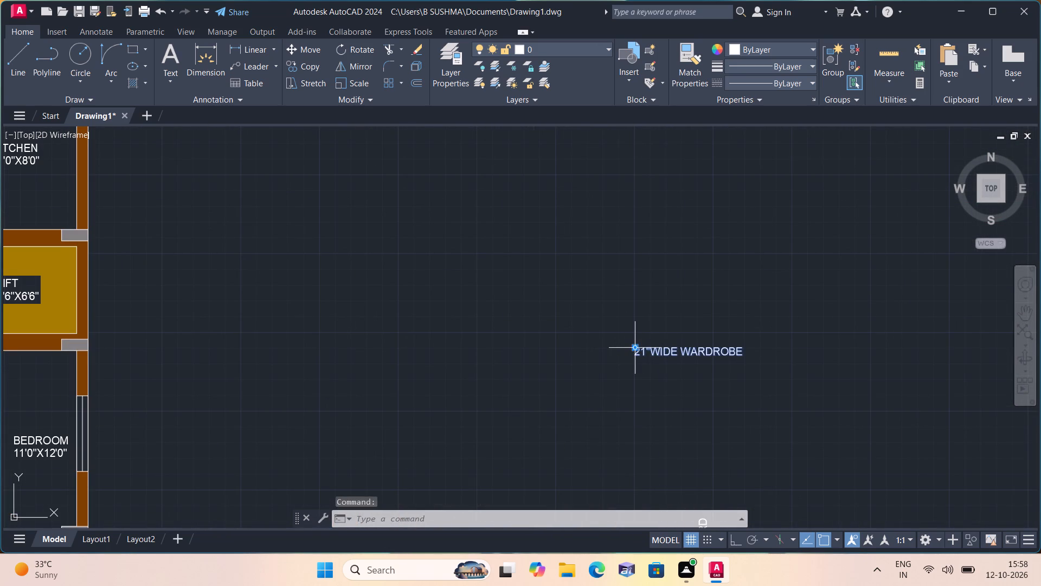
left_click(632, 345)
scroll(394, 327, "down", 2)
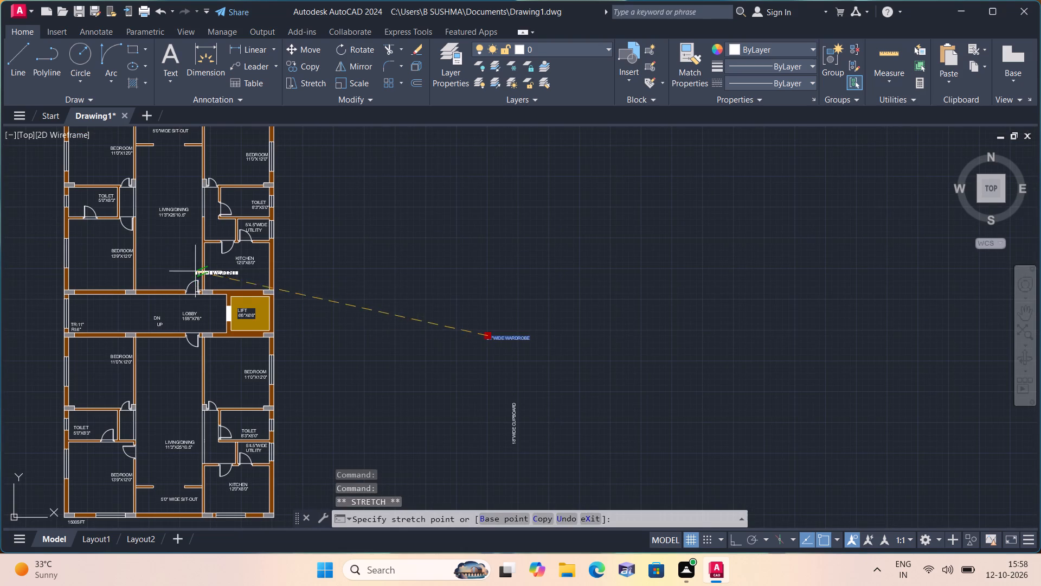
middle_click_drag(174, 233, 235, 360)
scroll(235, 360, "up", 1)
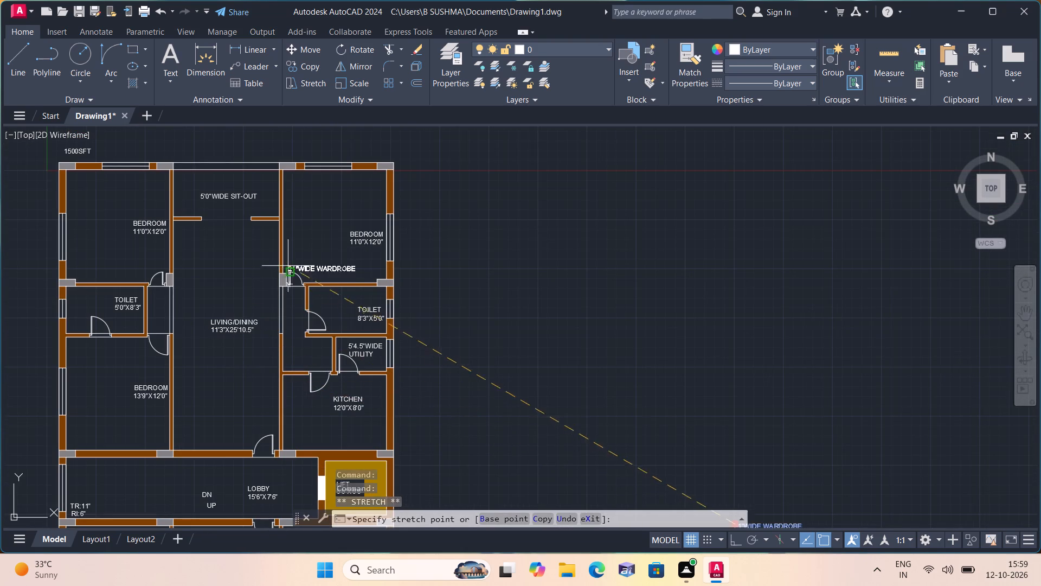
scroll(307, 254, "up", 2)
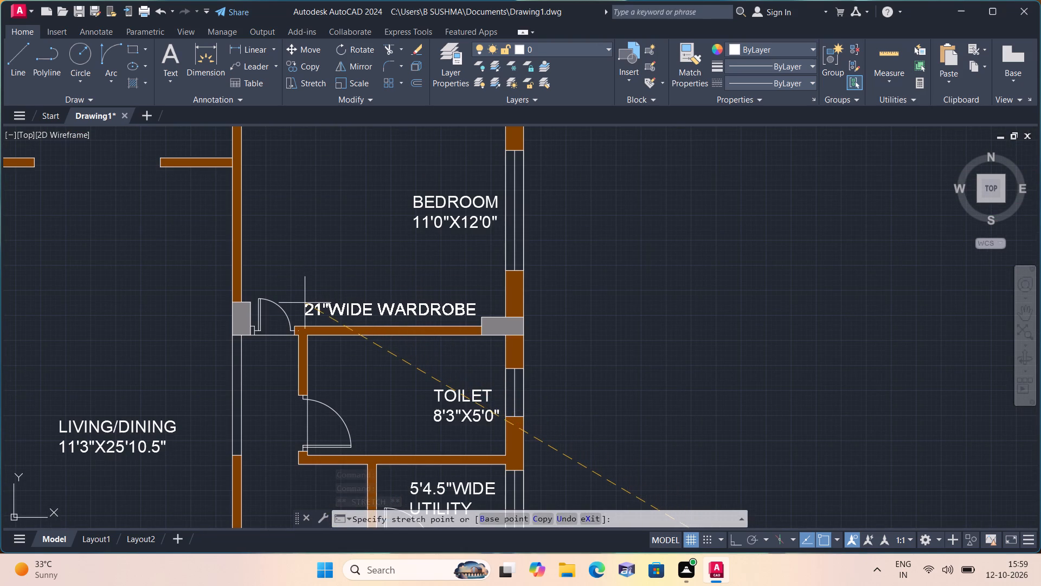
left_click(306, 307)
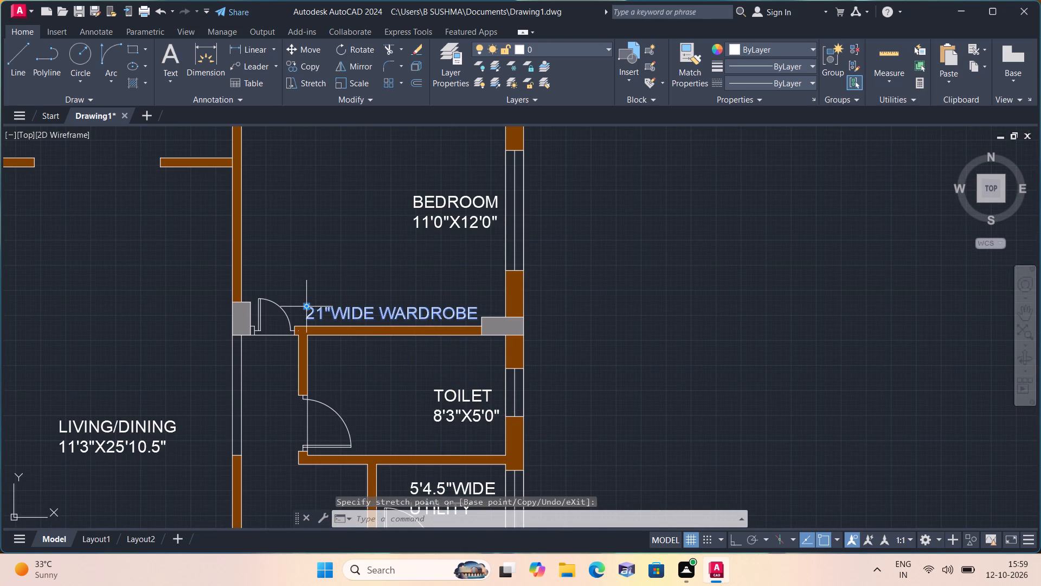
Copy the 21"WIDE WARDROBE note along the bottom walls of the upper unit's left-hand 11'0"X12'0" and 13'9"X12'0" bedrooms.
left_click(305, 65)
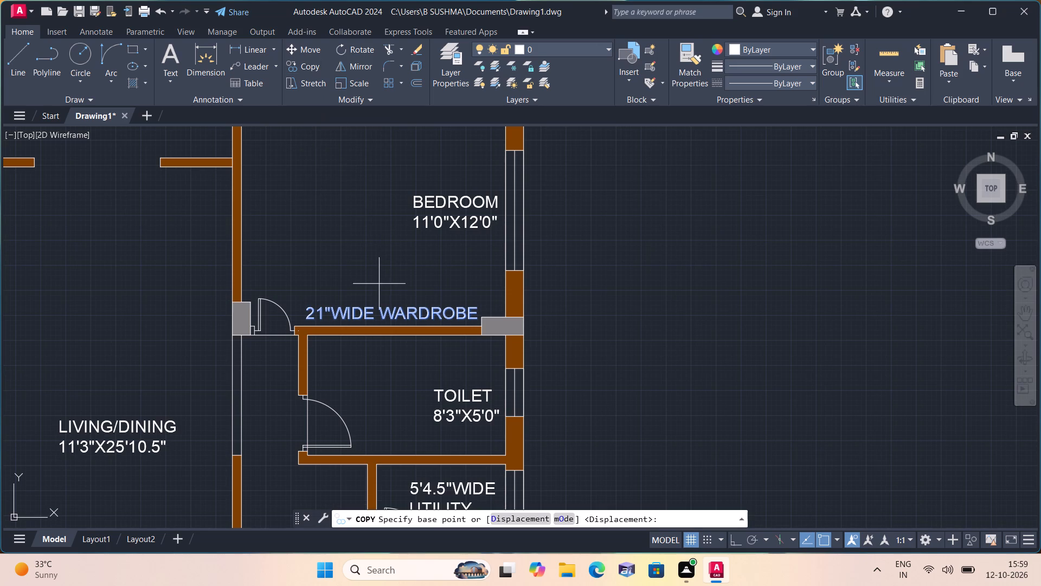
left_click(381, 310)
scroll(384, 300, "down", 2)
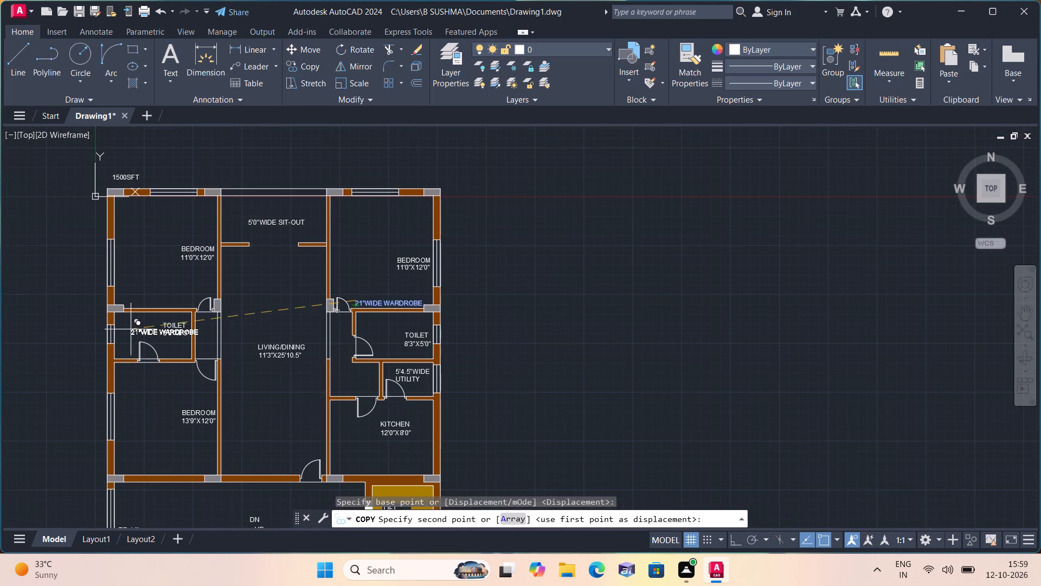
scroll(118, 307, "up", 3)
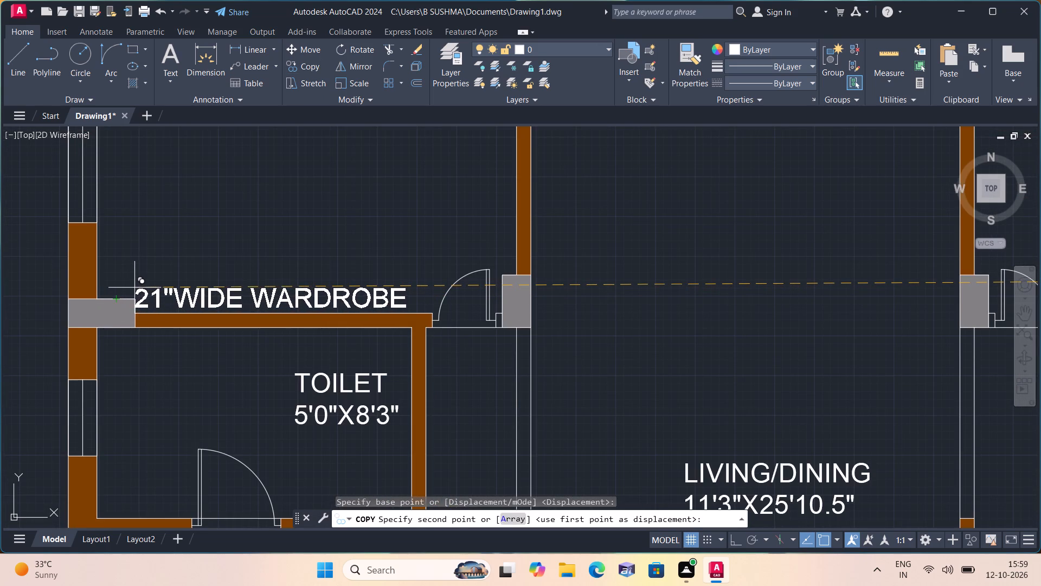
left_click(139, 288)
scroll(196, 326, "down", 1)
middle_click_drag(243, 346, 249, 286)
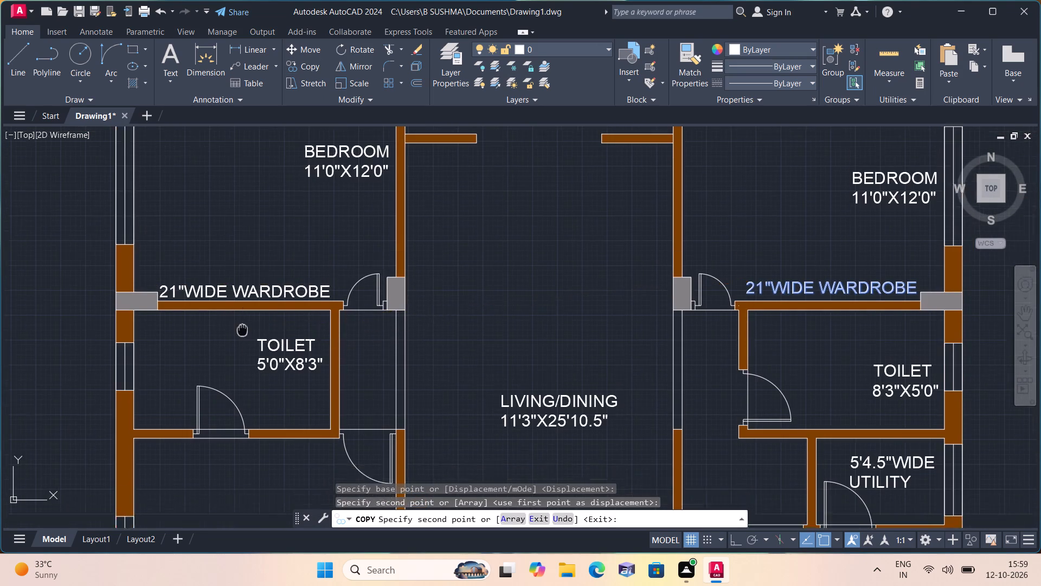
middle_click_drag(249, 286, 277, 204)
scroll(284, 189, "down", 1)
scroll(216, 426, "up", 2)
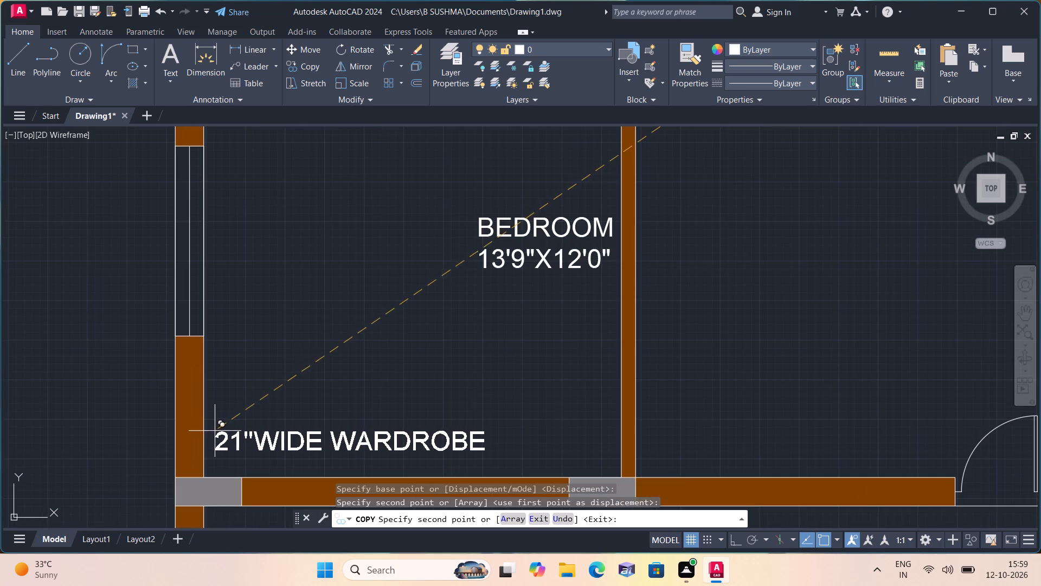
left_click(215, 438)
Place further copies of the 21"WIDE WARDROBE note along the toilet-side walls of the lower unit's two 11'0"X12'0" bedrooms.
scroll(304, 351, "down", 2)
middle_click_drag(311, 353, 285, 314)
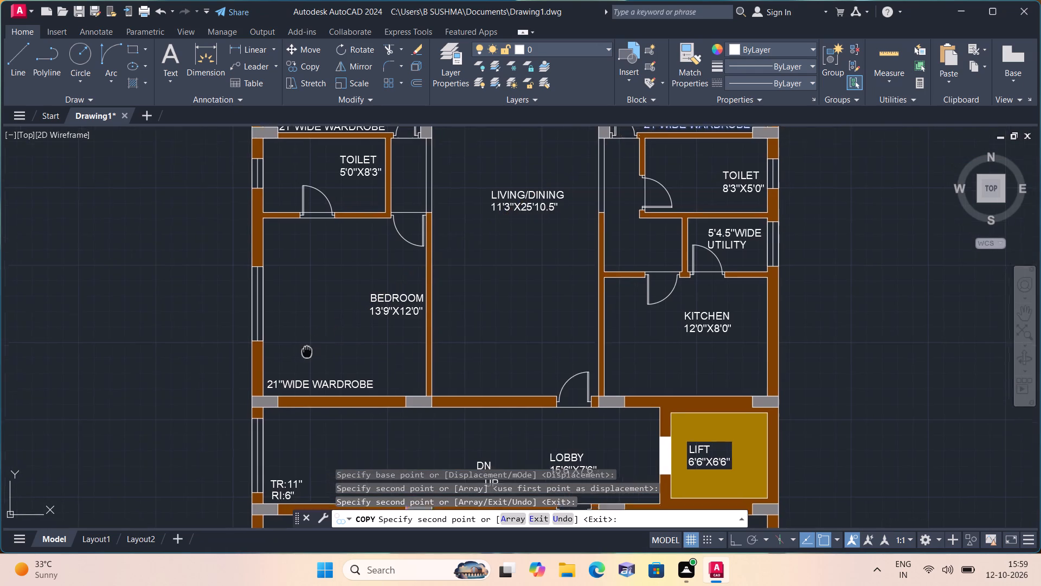
middle_click_drag(285, 314, 262, 265)
middle_click_drag(337, 377, 335, 267)
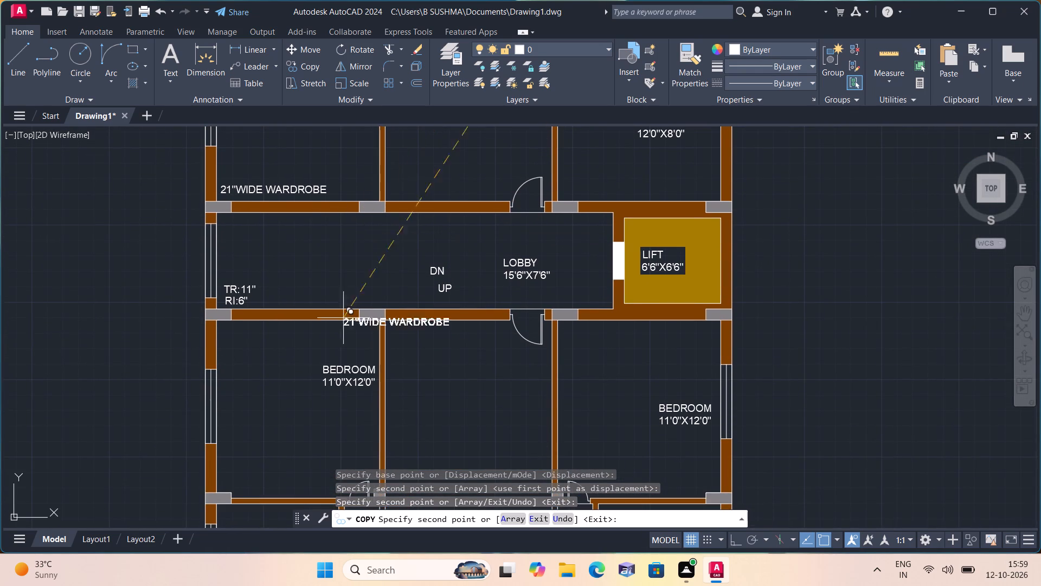
middle_click_drag(259, 457, 299, 342)
scroll(285, 373, "up", 2)
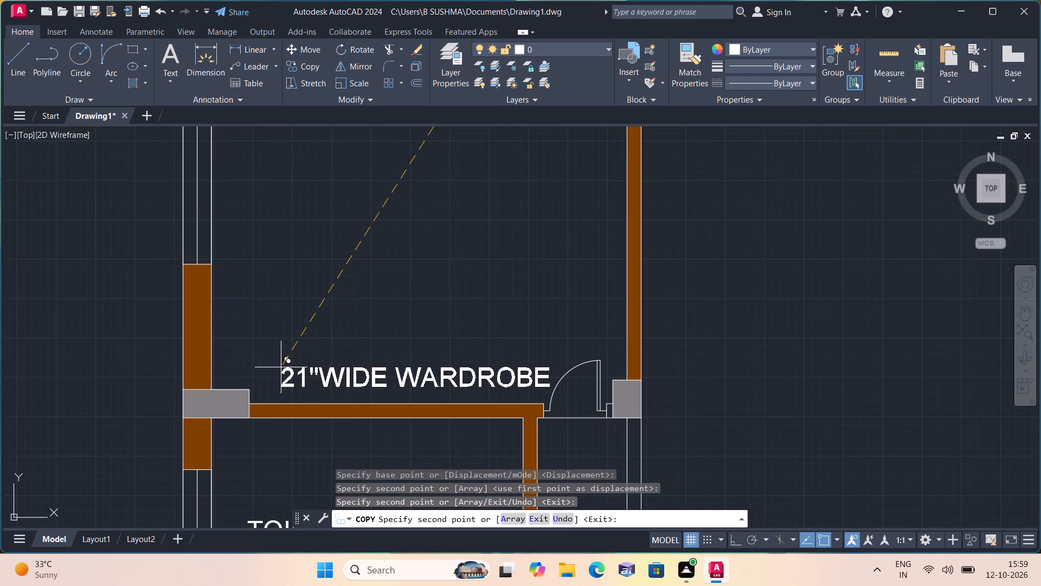
left_click(256, 381)
scroll(282, 335, "down", 3)
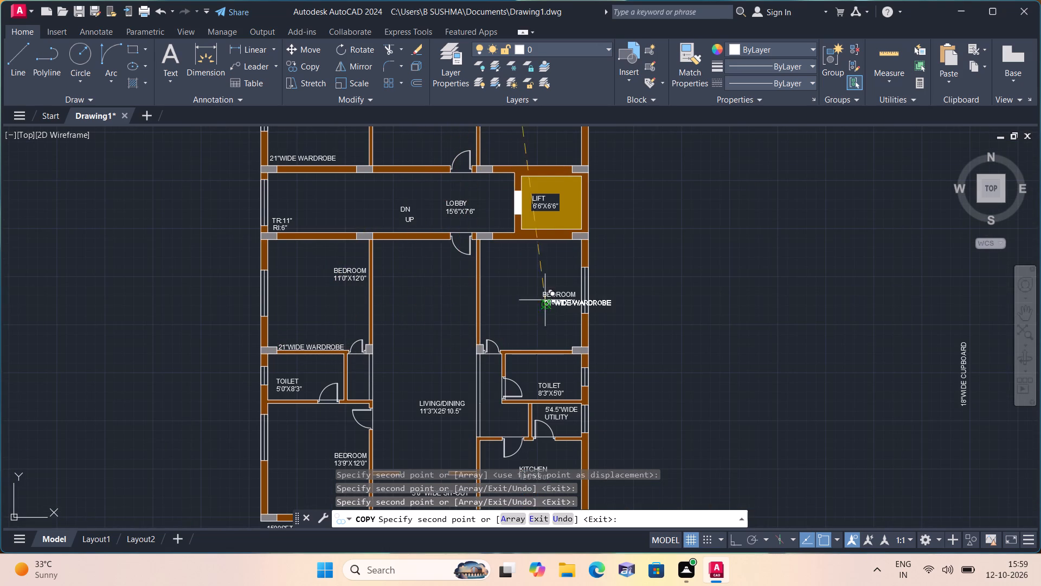
scroll(520, 327, "up", 3)
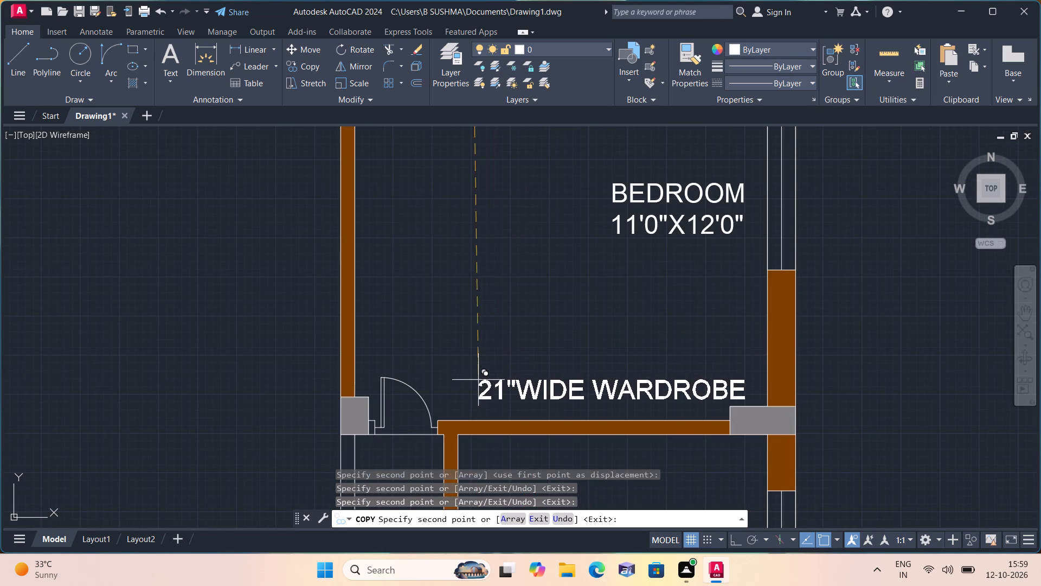
left_click(459, 394)
scroll(451, 354, "down", 2)
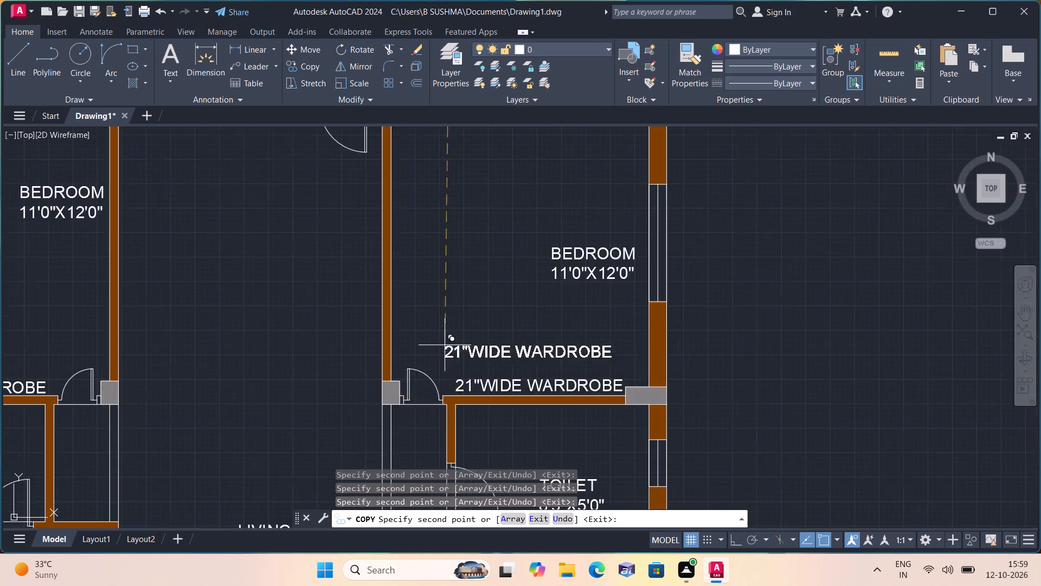
Copy the 21"WIDE WARDROBE note to the bottom wall of the lower unit's 13'9"X12'0" bedroom, and end the copying.
scroll(438, 334, "down", 1)
middle_click_drag(368, 400, 388, 228)
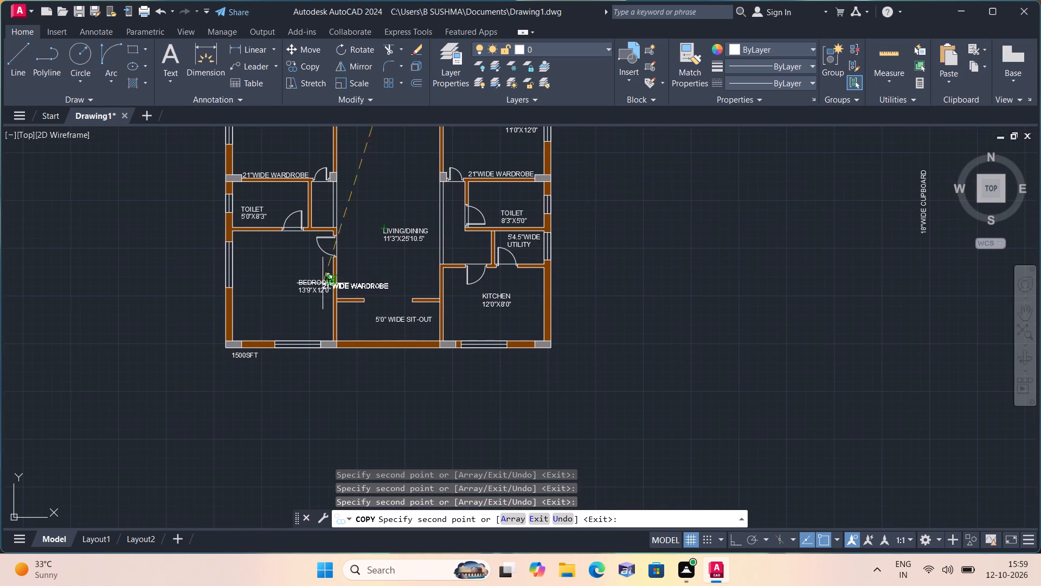
scroll(237, 335, "up", 4)
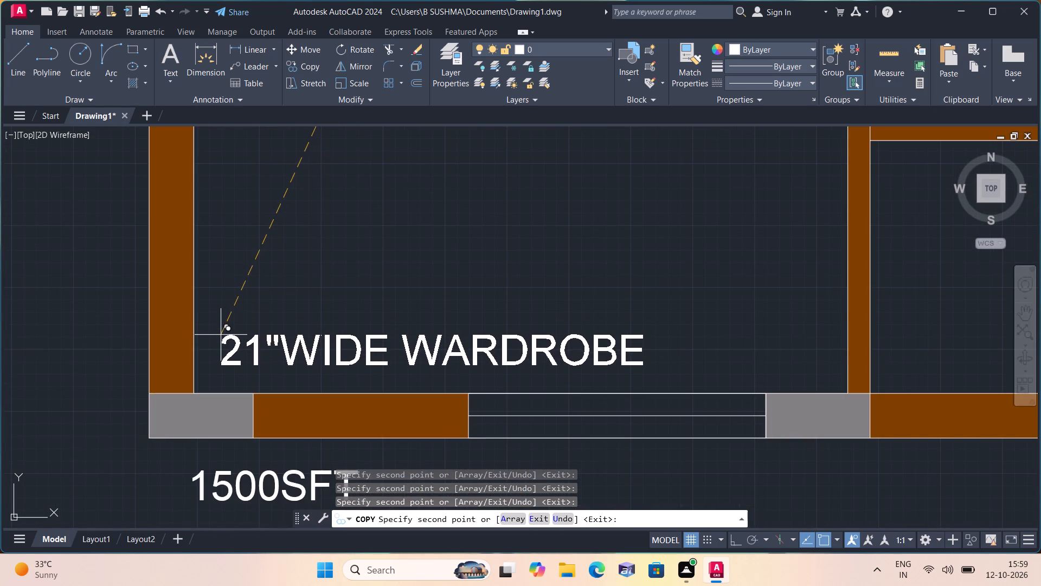
left_click(221, 335)
key("Escape")
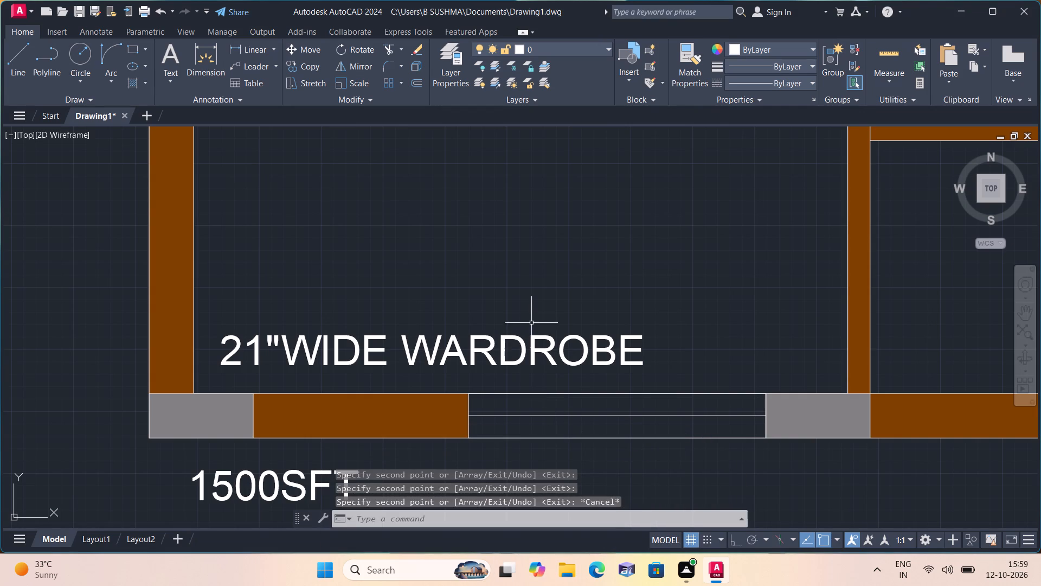
Examine the placement of the wardrobe, room and floor-area labels across the lower unit.
scroll(518, 301, "down", 1)
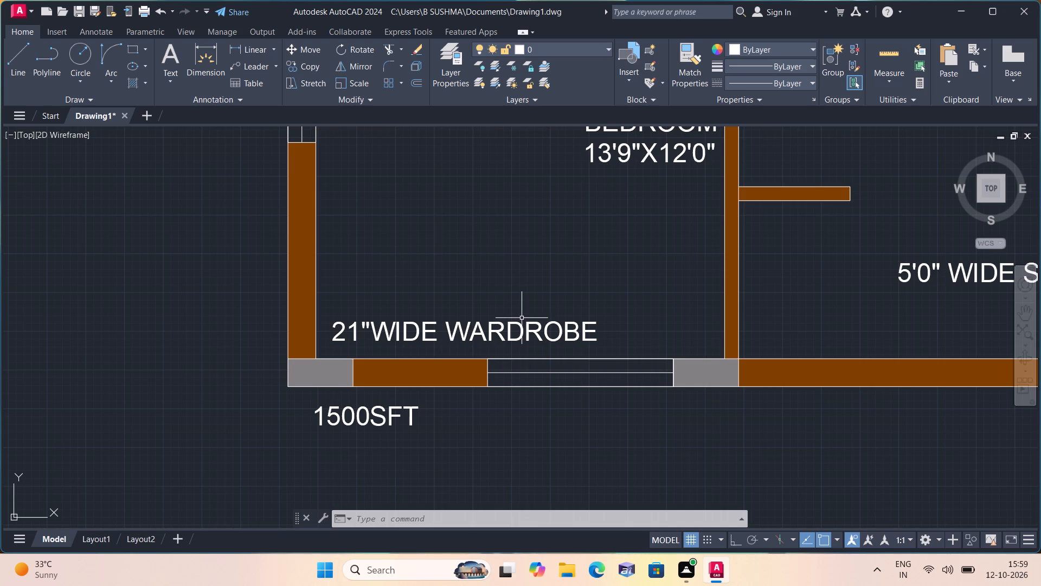
scroll(522, 367, "down", 1)
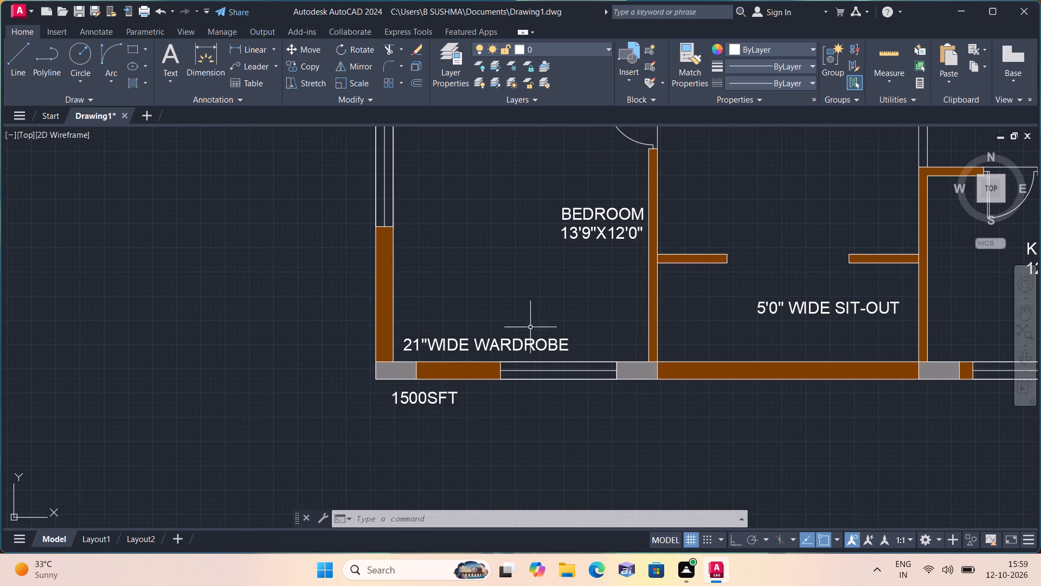
middle_click_drag(539, 298, 383, 468)
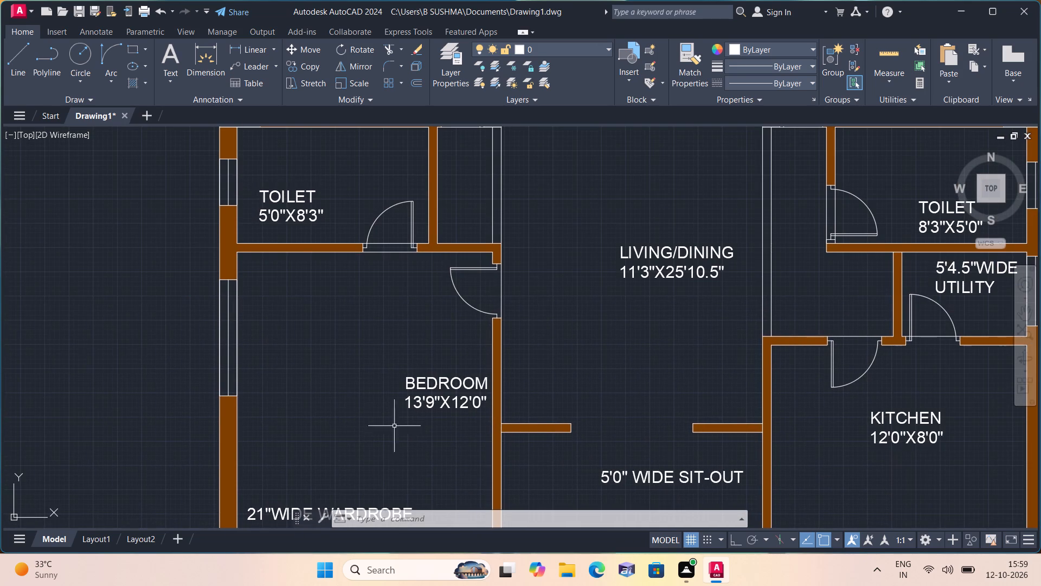
middle_click_drag(410, 354, 410, 396)
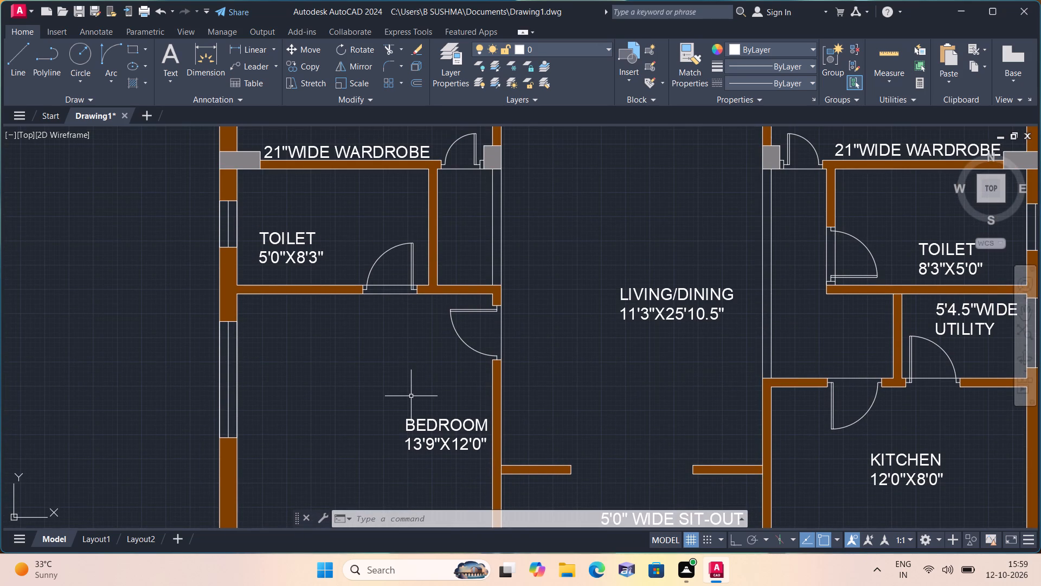
scroll(465, 424, "down", 1)
middle_click_drag(465, 424, 413, 264)
scroll(414, 286, "down", 1)
scroll(324, 368, "up", 3)
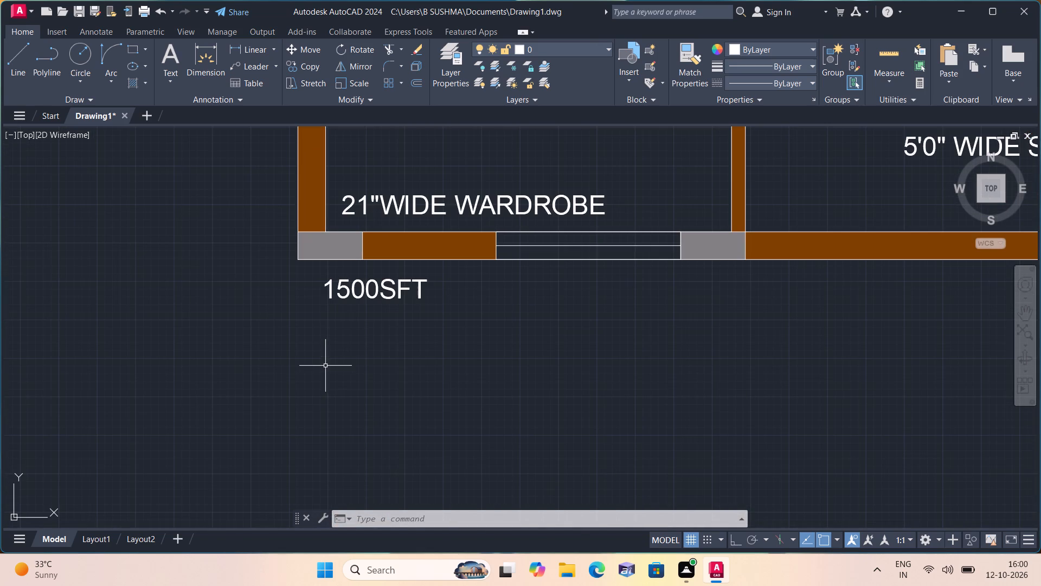
scroll(494, 329, "down", 1)
scroll(494, 329, "up", 1)
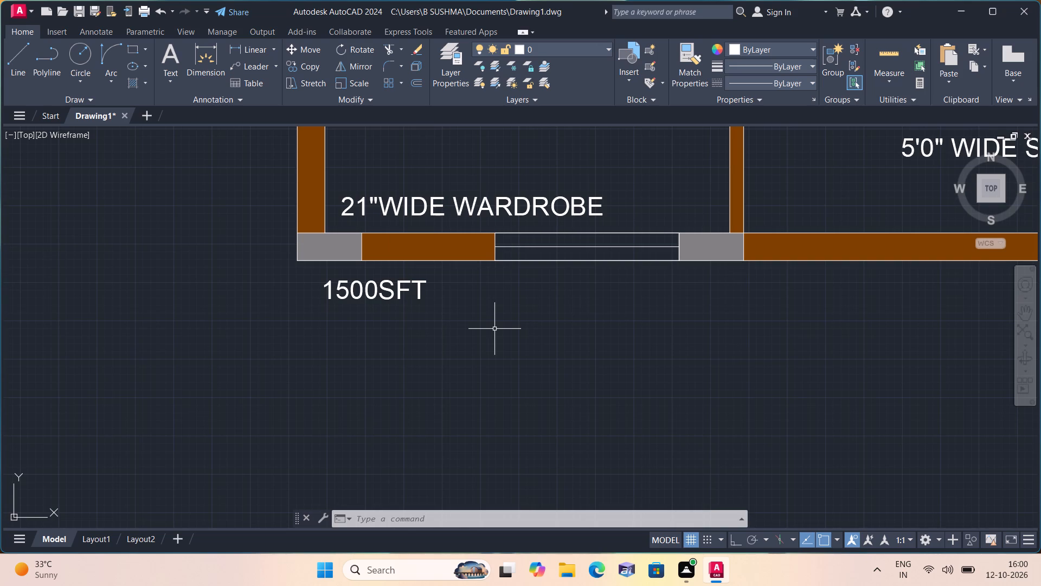
middle_click_drag(493, 329, 410, 447)
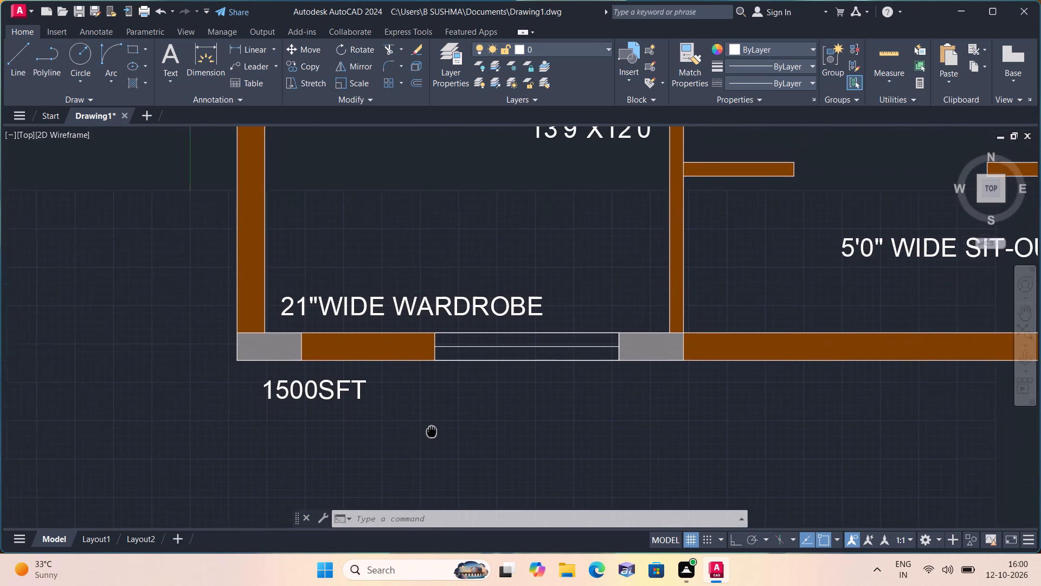
middle_click_drag(410, 447, 400, 456)
scroll(396, 451, "down", 2)
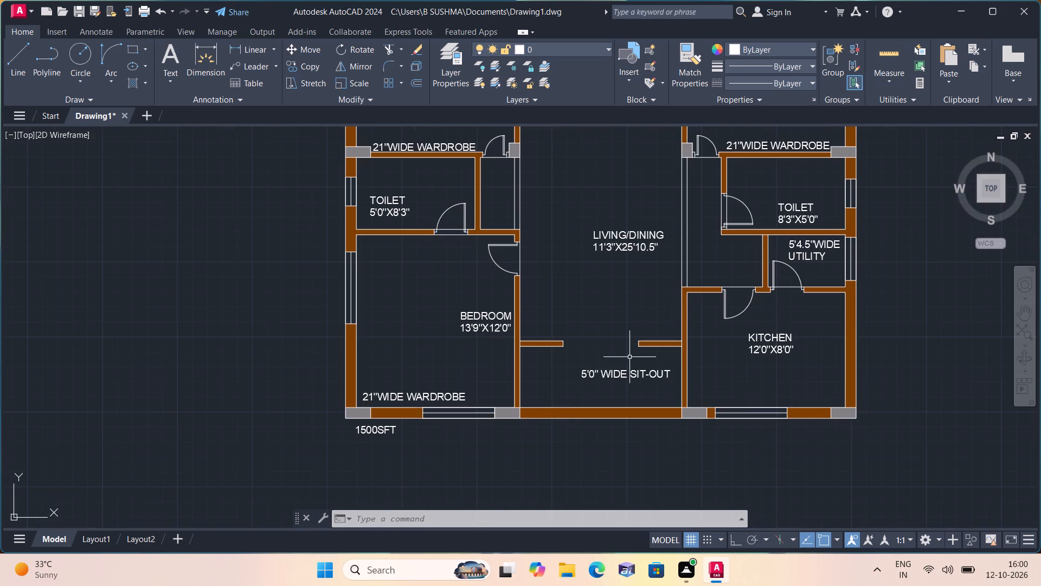
Move the vertical 18"WIDE CUPBOARD note into the lower unit's kitchen, along the wall shared with the sit-out.
middle_click_drag(627, 357, 427, 418)
scroll(428, 419, "down", 2)
scroll(756, 346, "up", 2)
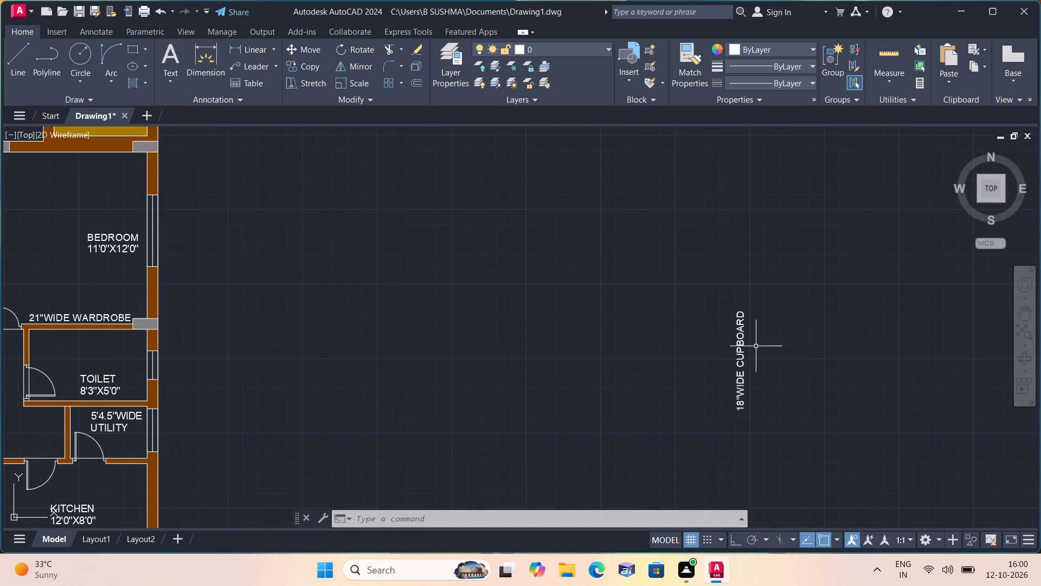
left_click(736, 357)
left_click(736, 412)
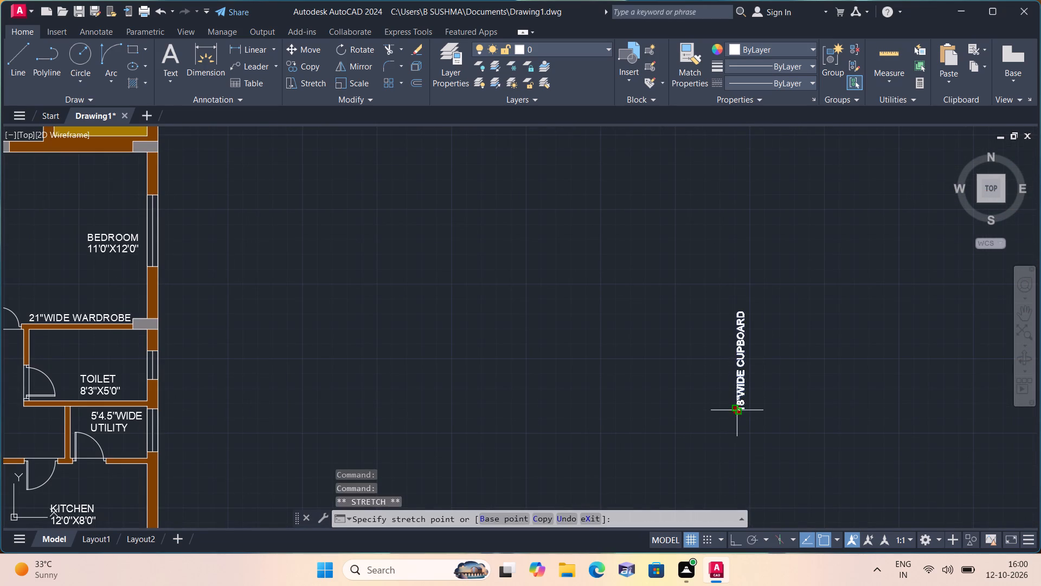
middle_click_drag(625, 387, 706, 225)
scroll(646, 272, "down", 1)
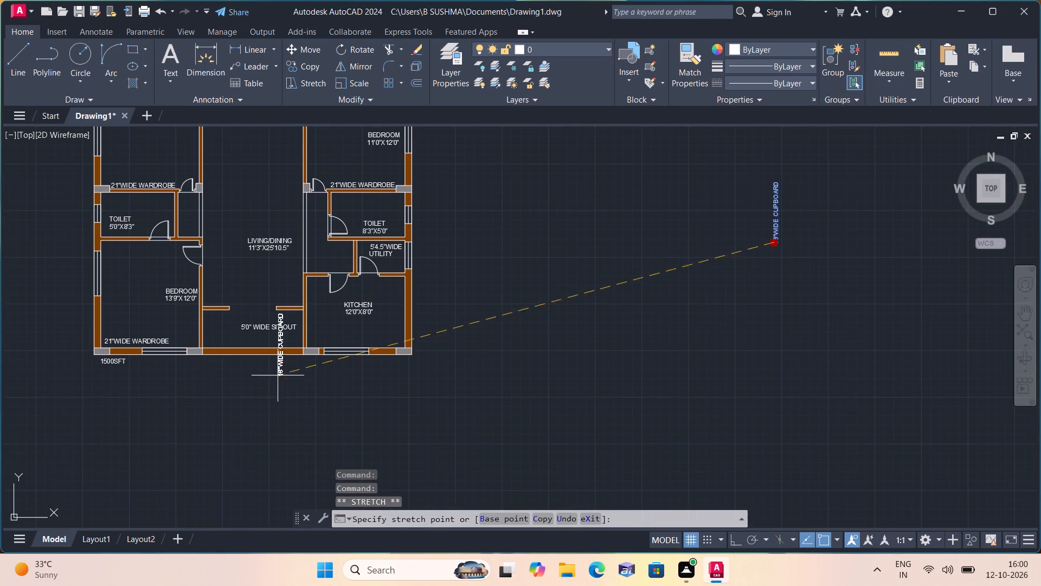
scroll(312, 350, "up", 2)
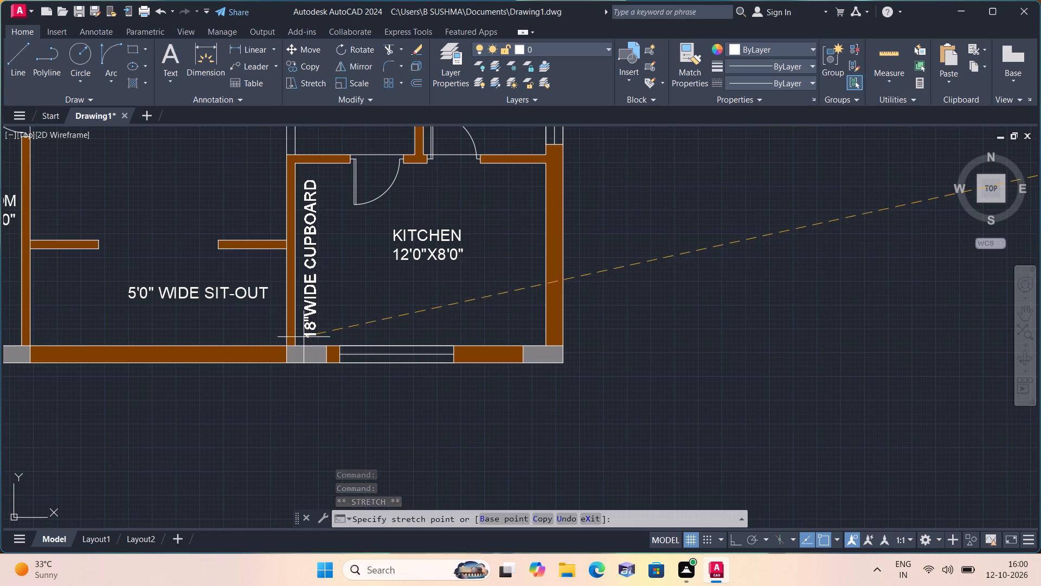
left_click(304, 337)
Copy the 18"WIDE CUPBOARD note into the upper unit's kitchen, along the wall shared with the living/dining room.
left_click(313, 66)
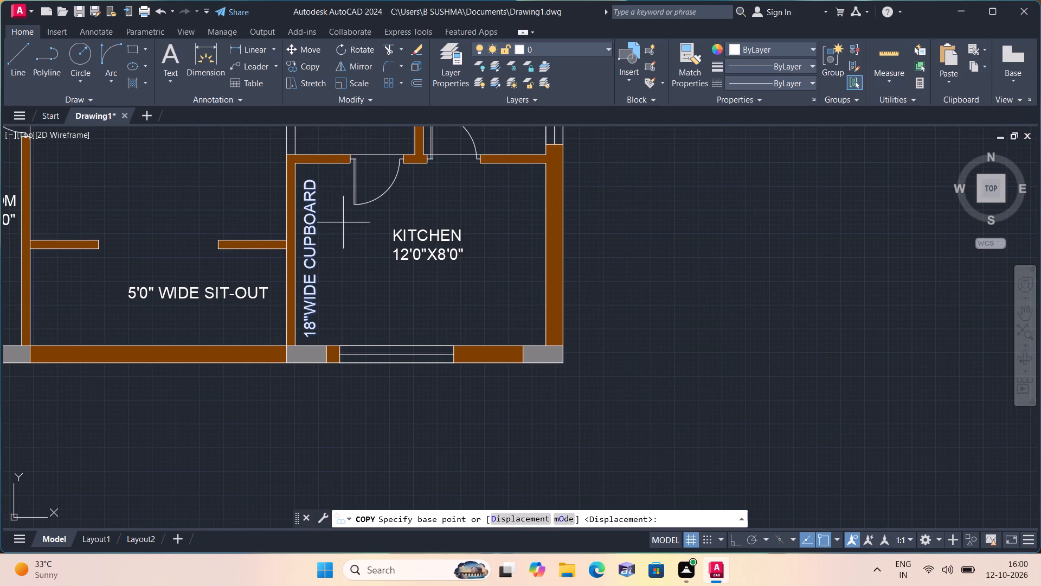
left_click(311, 219)
scroll(351, 203, "down", 1)
middle_click_drag(394, 275, 445, 403)
scroll(446, 404, "down", 2)
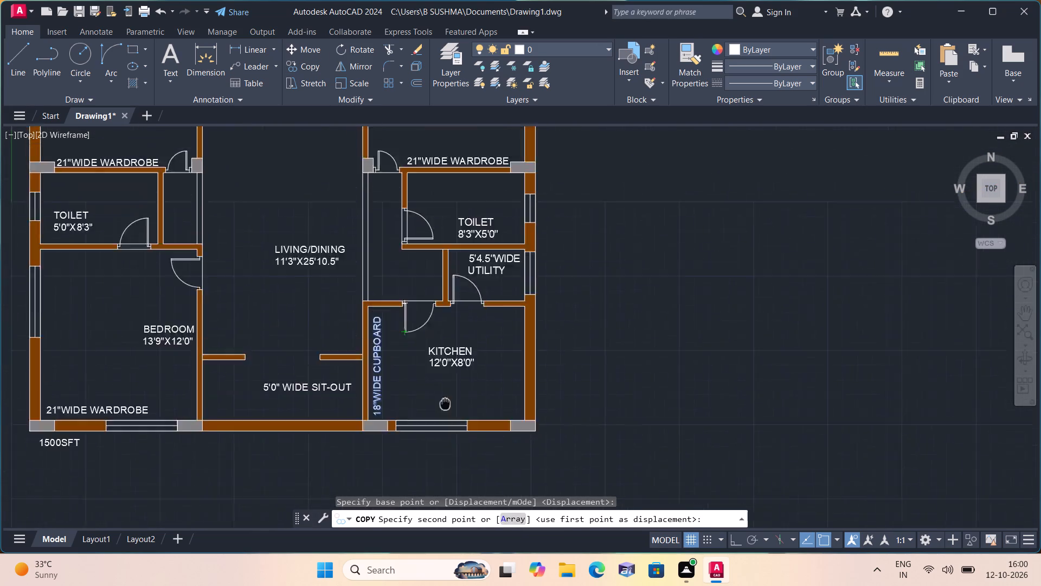
scroll(448, 409, "down", 1)
scroll(444, 223, "up", 4)
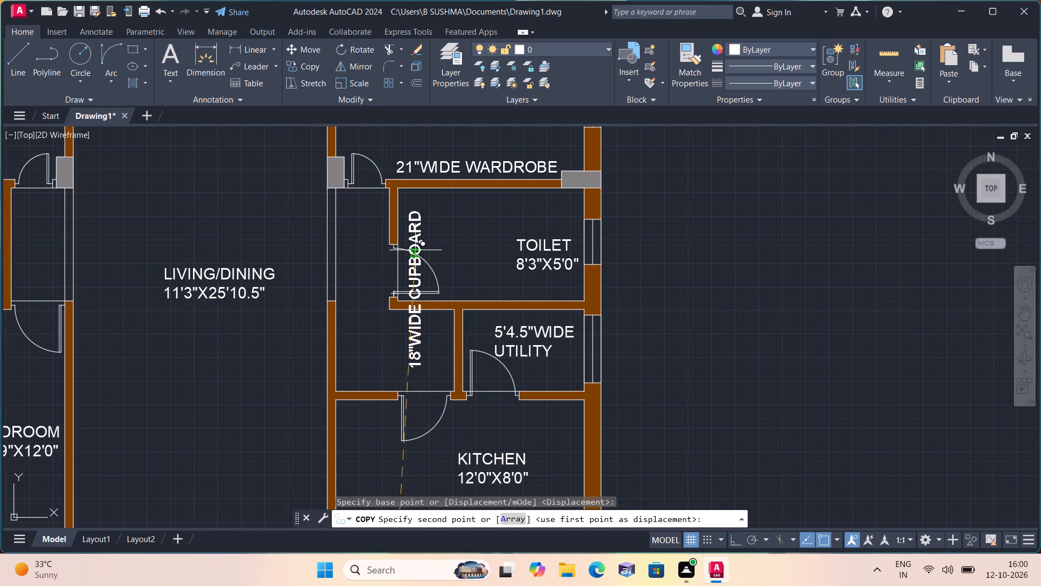
middle_click_drag(413, 278, 439, 167)
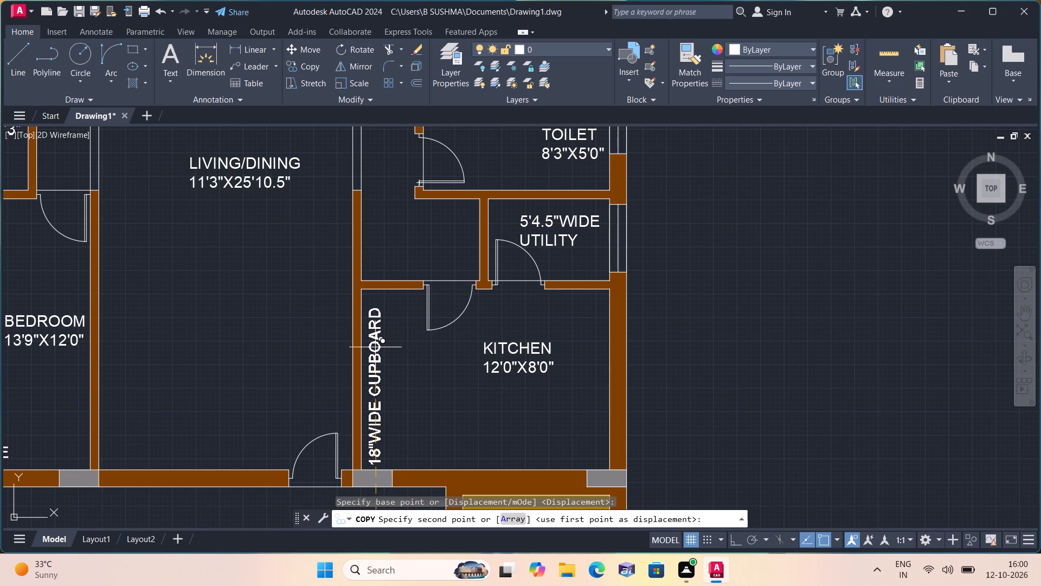
left_click(378, 346)
key("Escape")
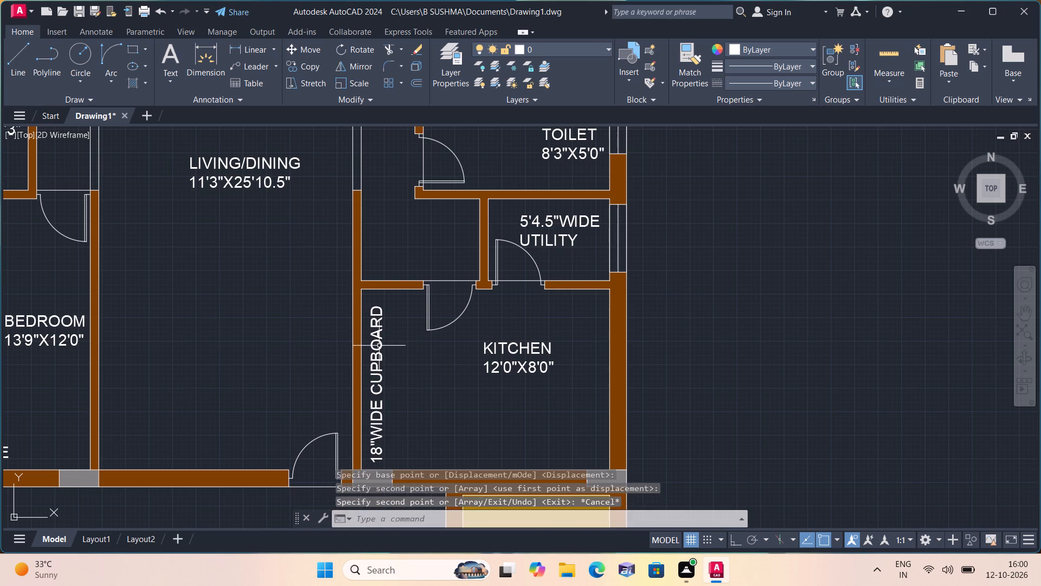
Open the recent drawing beds_plan.dwg as a source of furniture blocks.
scroll(380, 349, "up", 1)
scroll(465, 423, "up", 1)
middle_click_drag(463, 421, 483, 266)
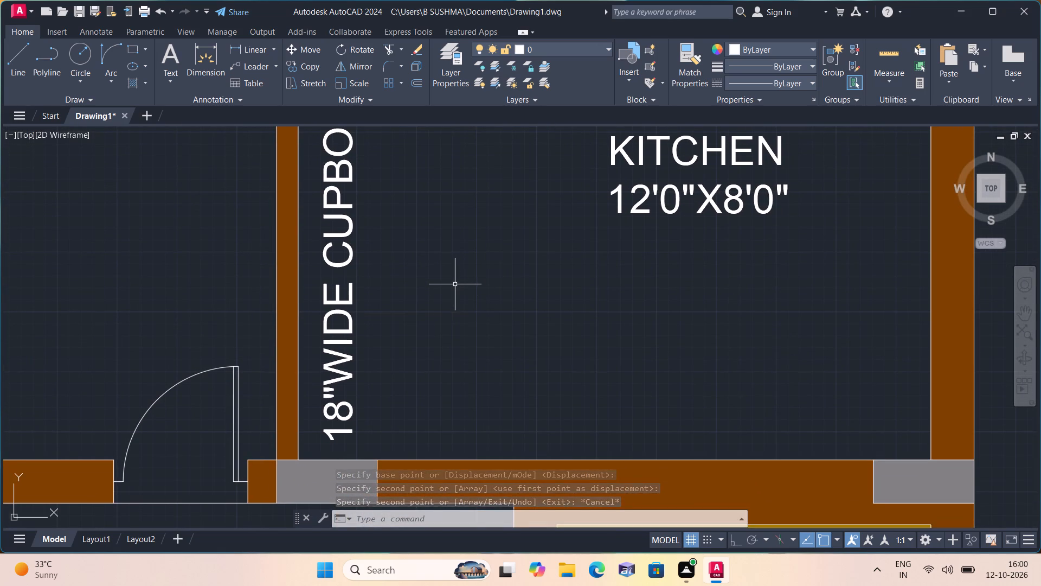
middle_click_drag(454, 285, 485, 361)
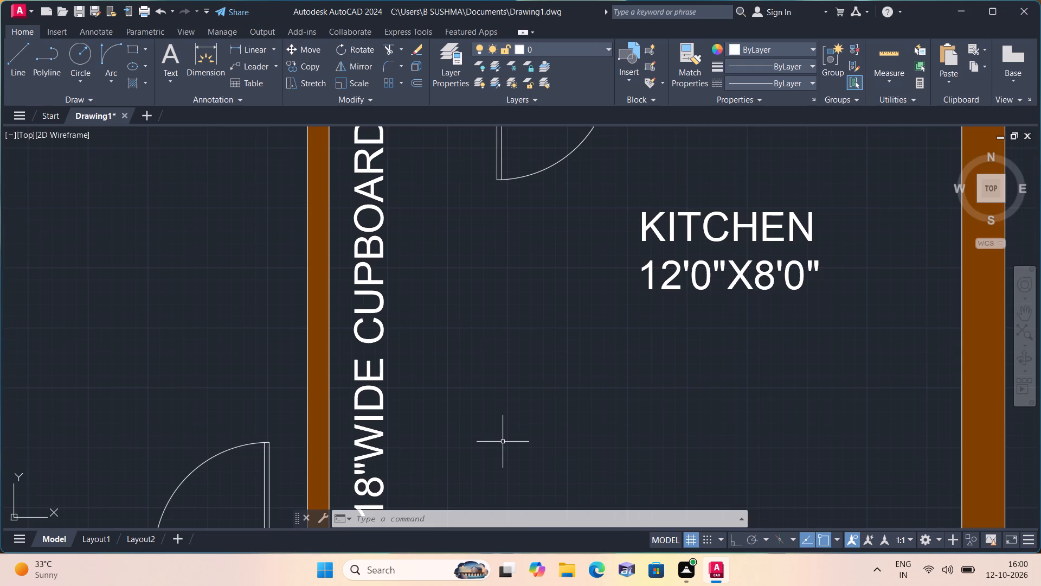
scroll(503, 442, "down", 1)
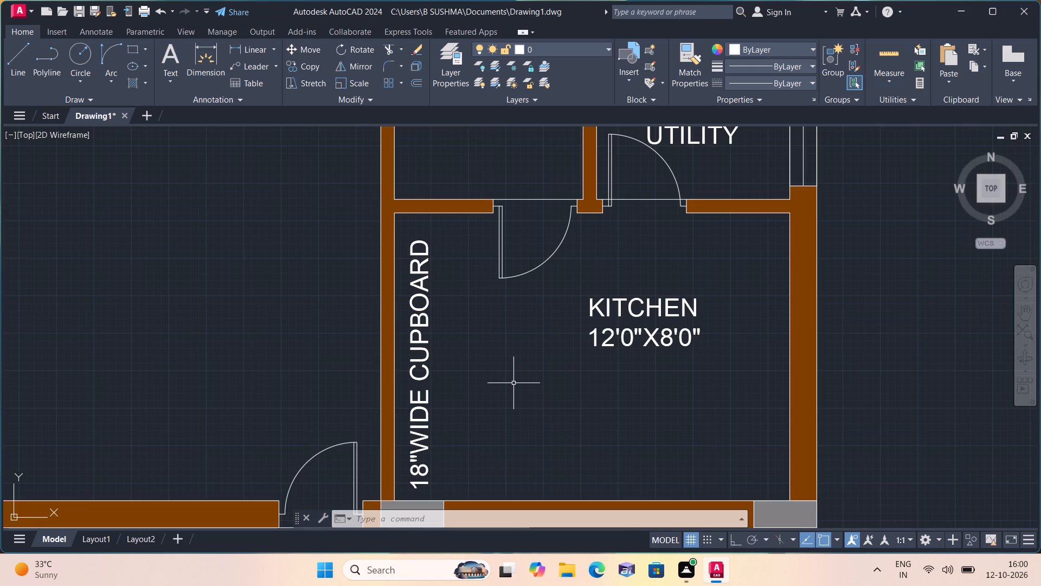
left_click(14, 16)
left_click(179, 170)
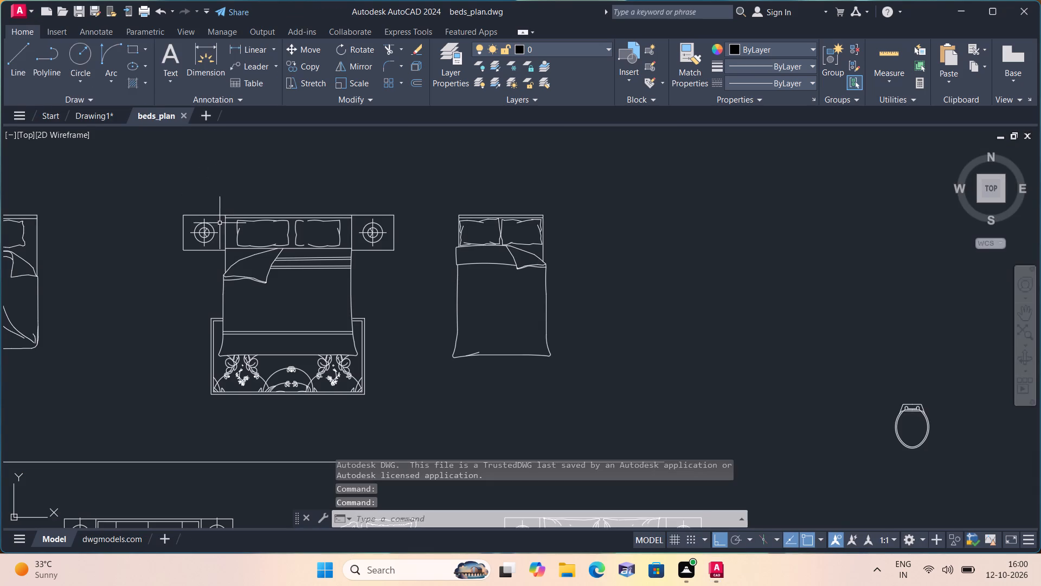
Copy the double bed with side tables and patterned rug, together with the toilet seat block, to the clipboard.
left_click(406, 424)
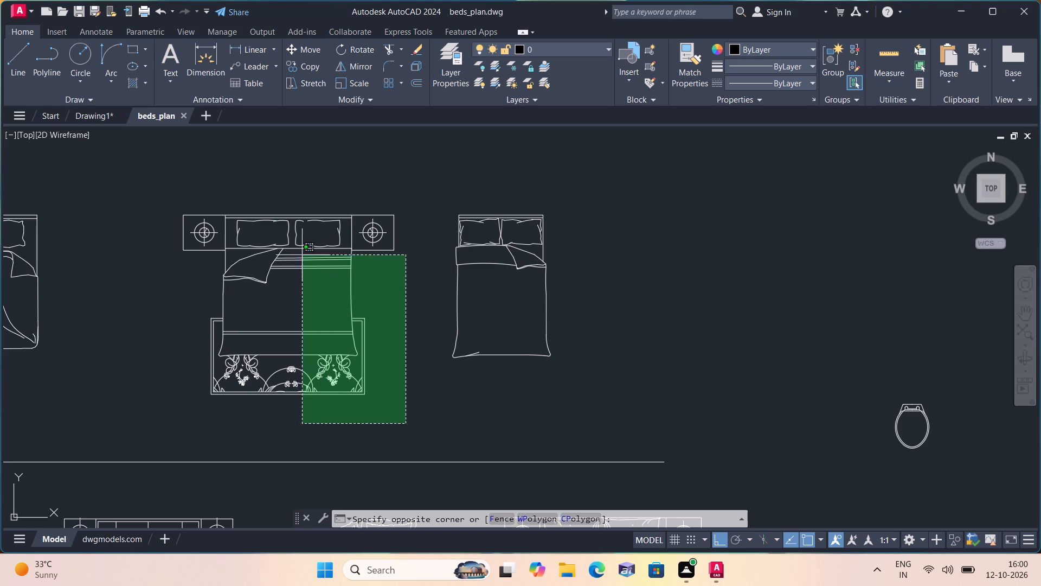
left_click(169, 184)
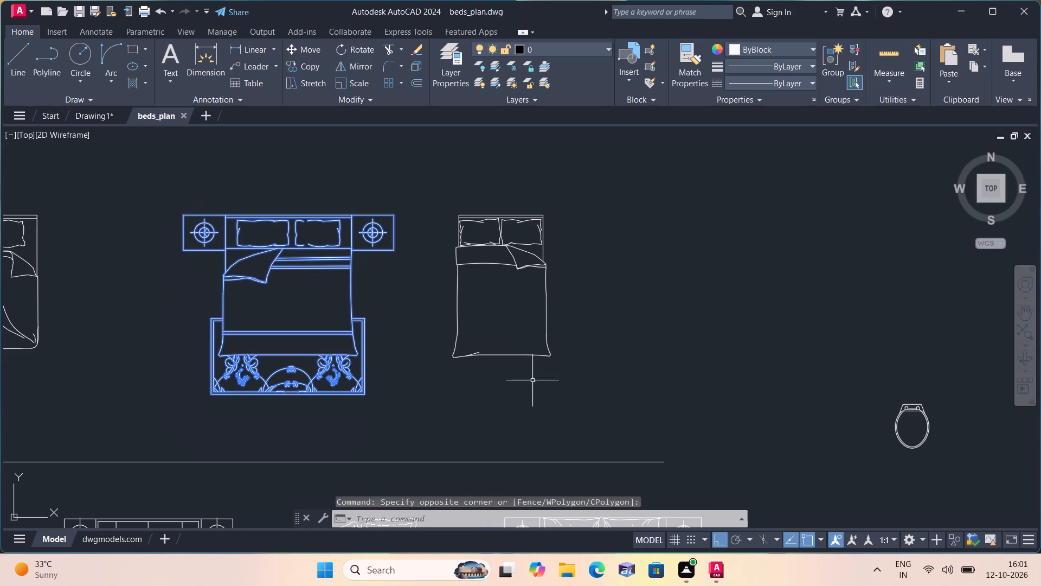
left_click_drag(844, 348, 856, 366)
left_click(930, 461)
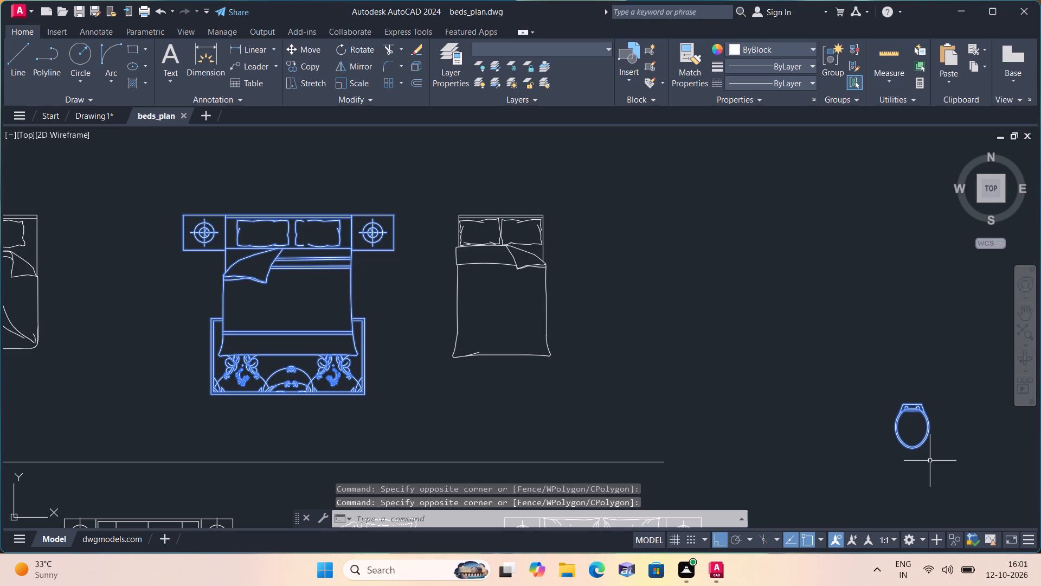
key("ctrl+c")
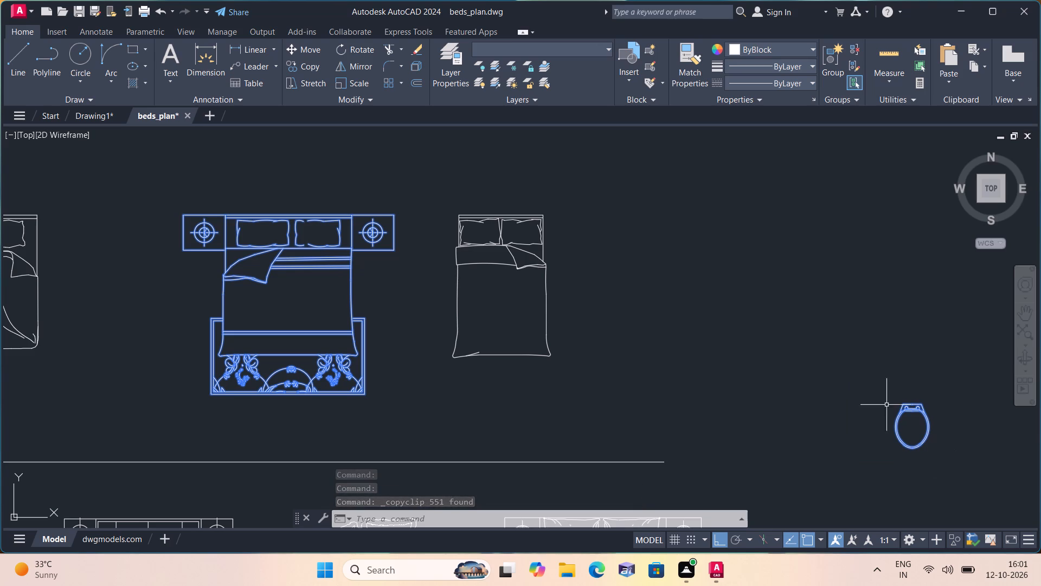
Paste the copied bed and toilet blocks into Drawing1, in the empty space beside the floor plan.
left_click(74, 117)
scroll(303, 274, "down", 3)
scroll(534, 298, "down", 1)
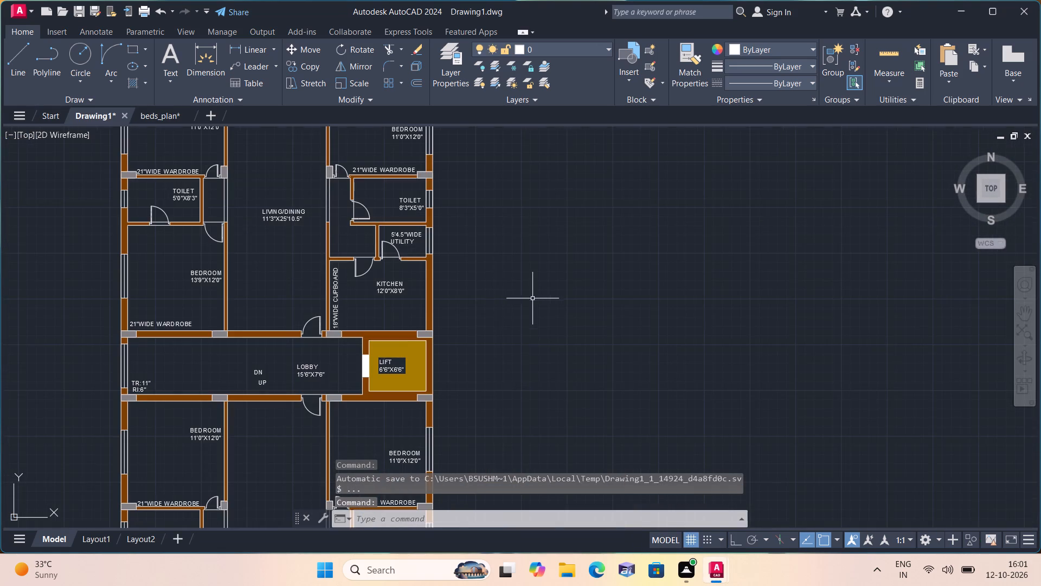
key("ctrl+v")
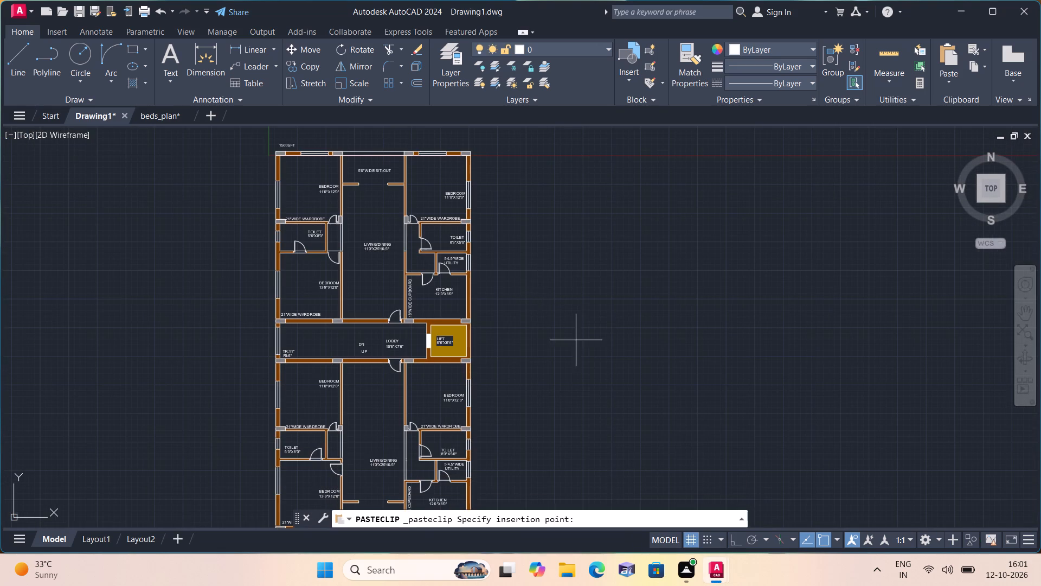
scroll(574, 344, "down", 3)
left_click(601, 351)
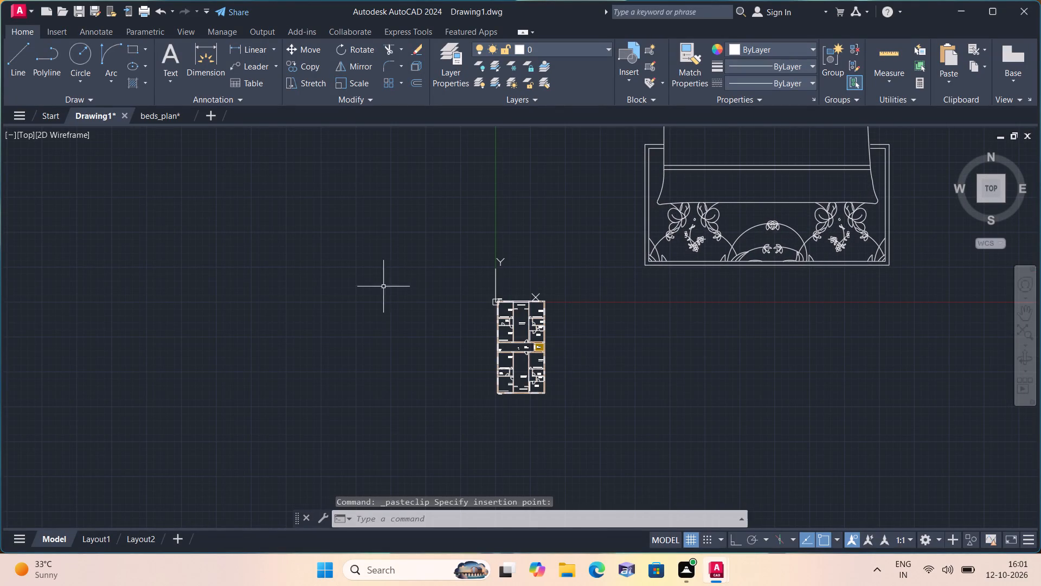
Open the recent drawing living_room_furniture (1).dwg.
left_click(22, 15)
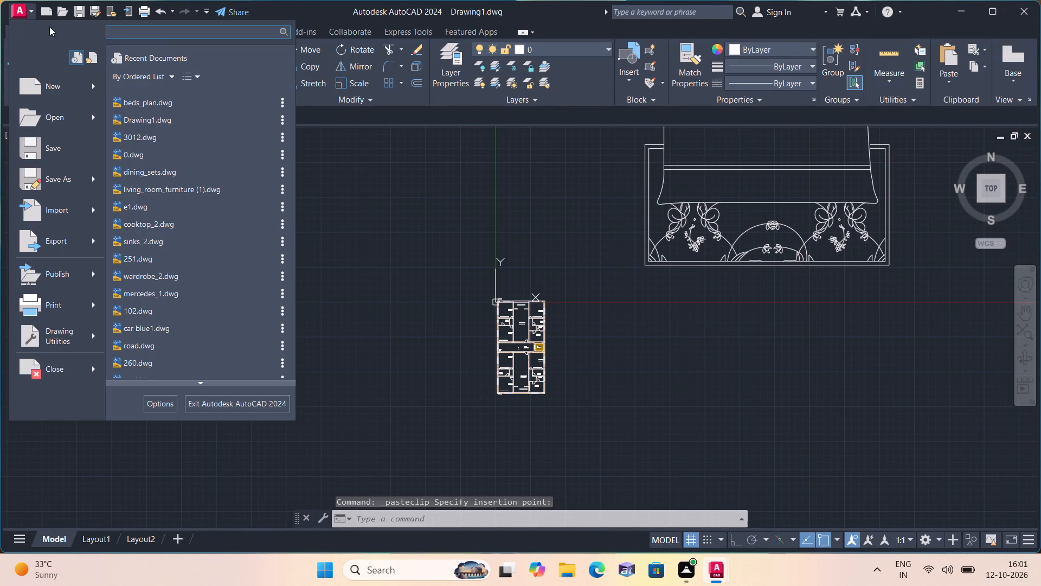
left_click(170, 193)
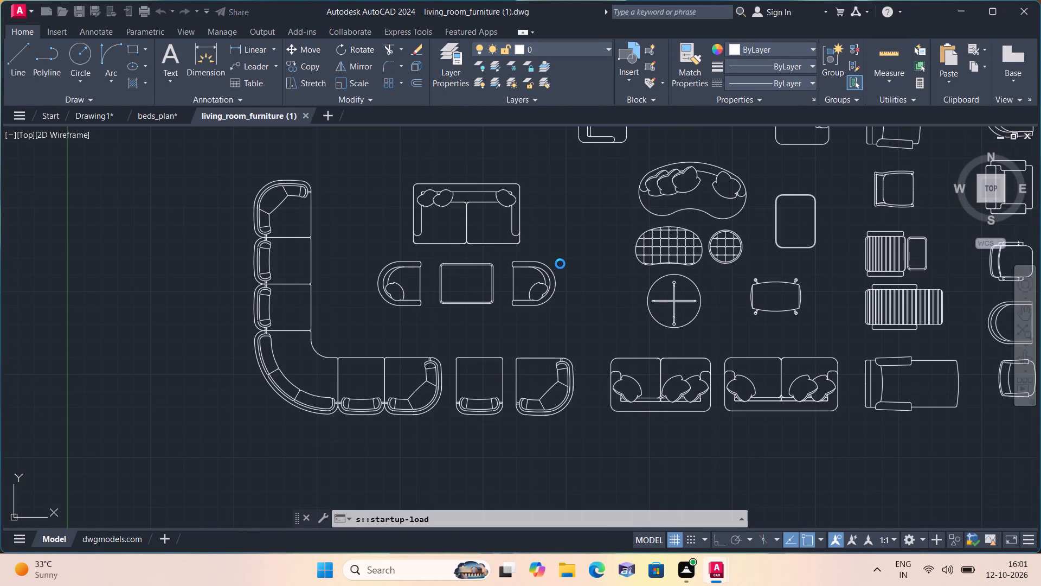
Copy the sofa set with two side tables, two armchairs, square centre table and side couch to the clipboard.
scroll(563, 263, "down", 3)
middle_click_drag(562, 256, 559, 279)
scroll(562, 256, "down", 1)
scroll(620, 264, "up", 3)
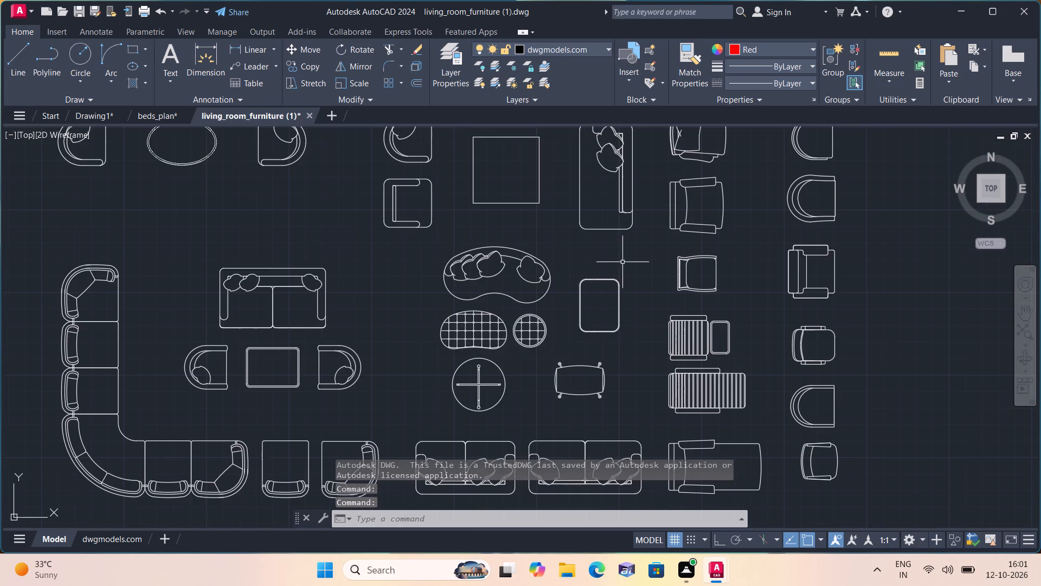
middle_click_drag(611, 272, 628, 314)
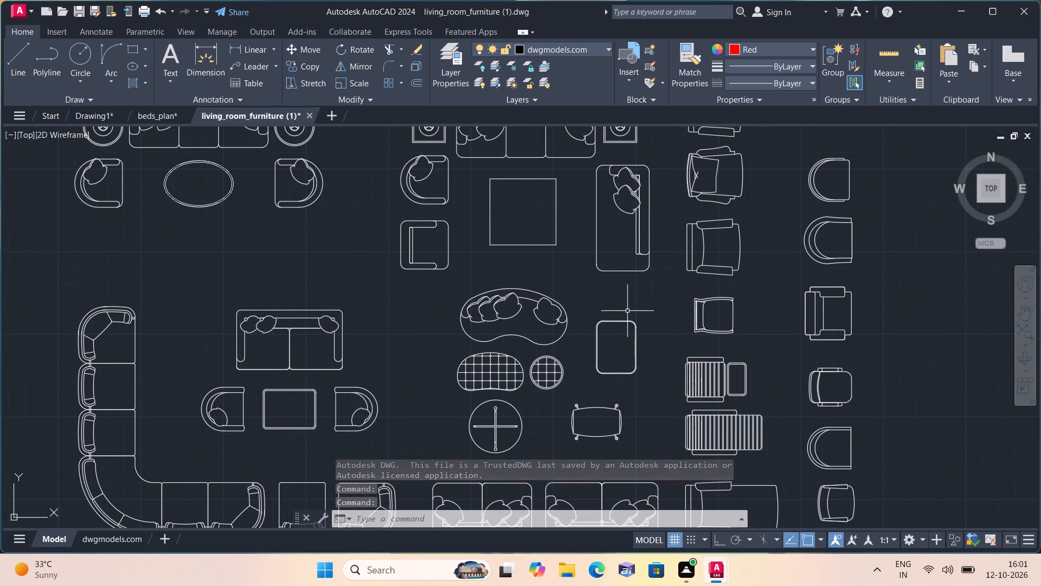
left_click(660, 285)
scroll(570, 226, "down", 1)
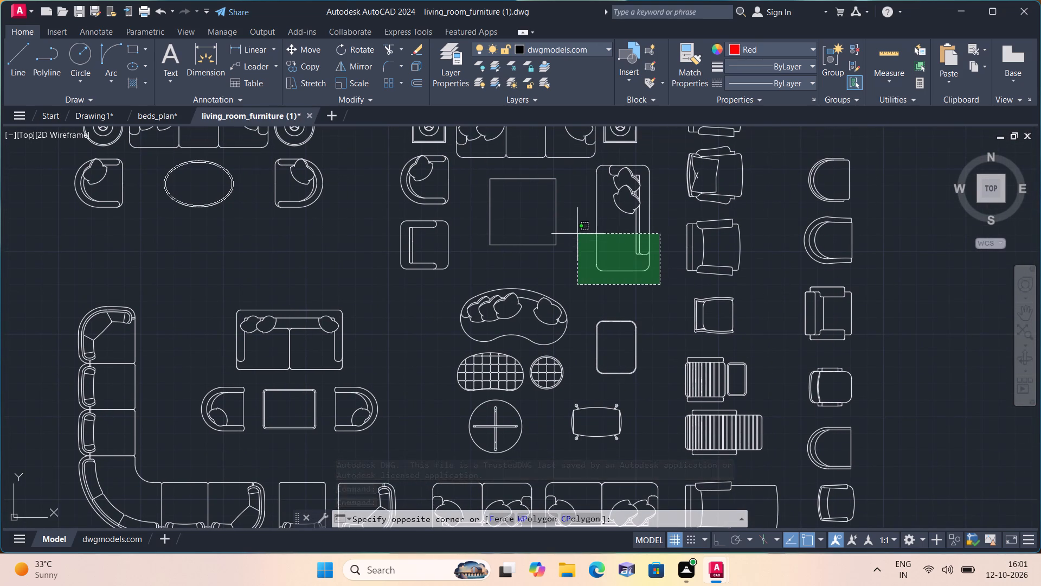
middle_click_drag(558, 219, 567, 257)
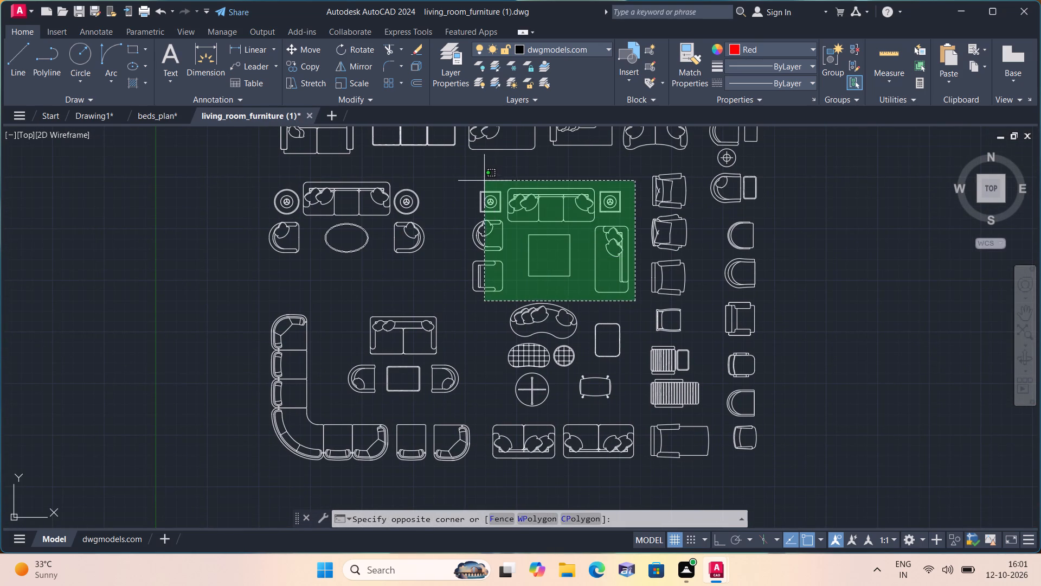
left_click(471, 178)
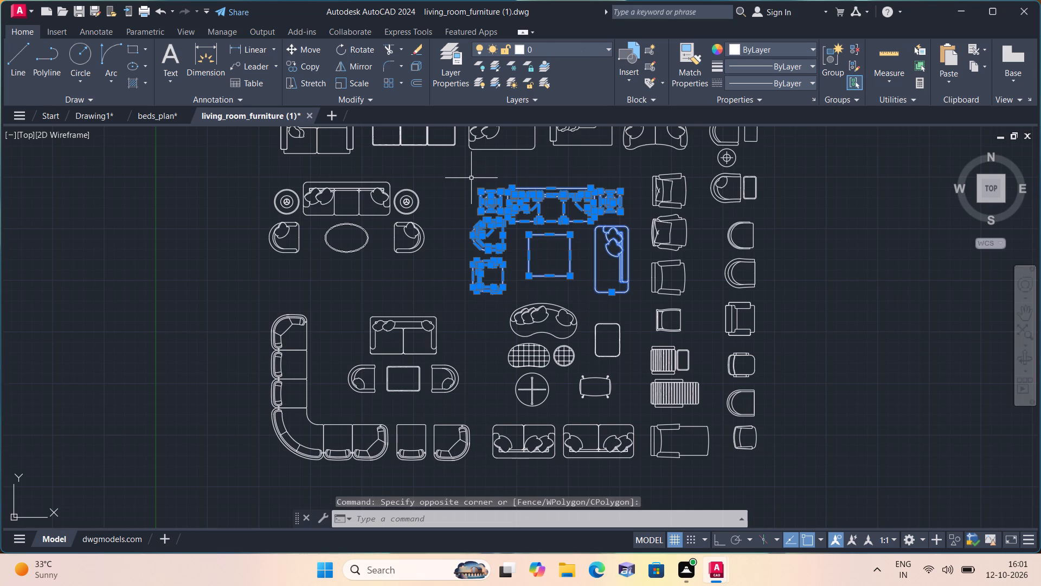
key("ctrl+c")
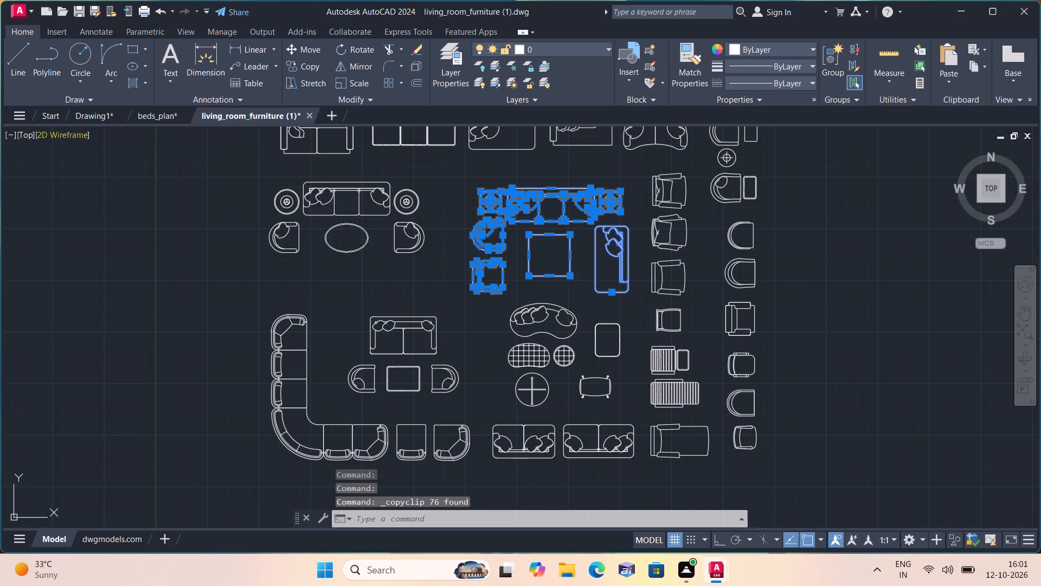
Paste the copied sofa set into Drawing1, in the empty space above the floor plan and beside the bed.
left_click(98, 118)
scroll(292, 233, "down", 1)
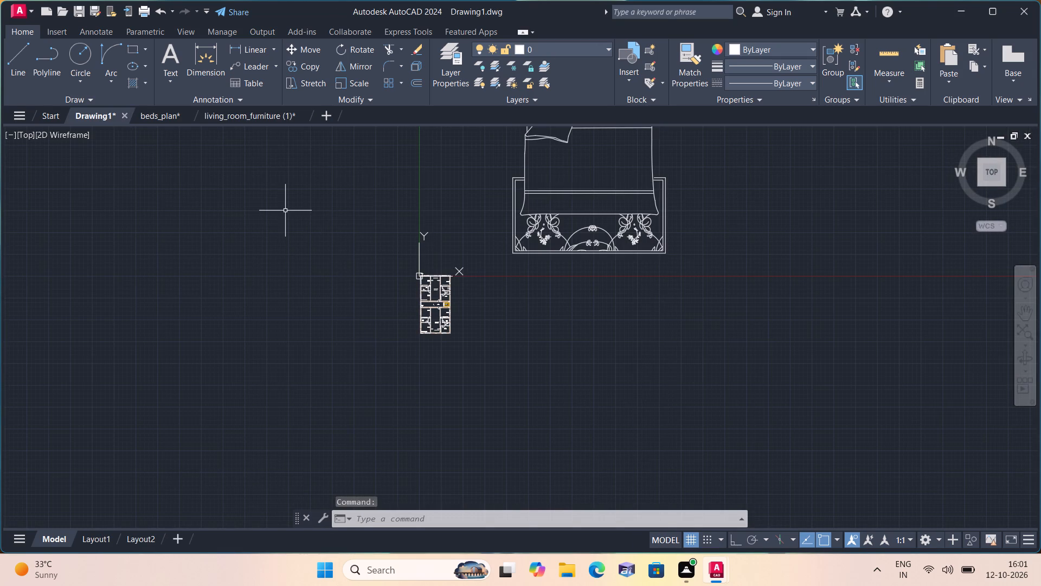
key("ctrl+v")
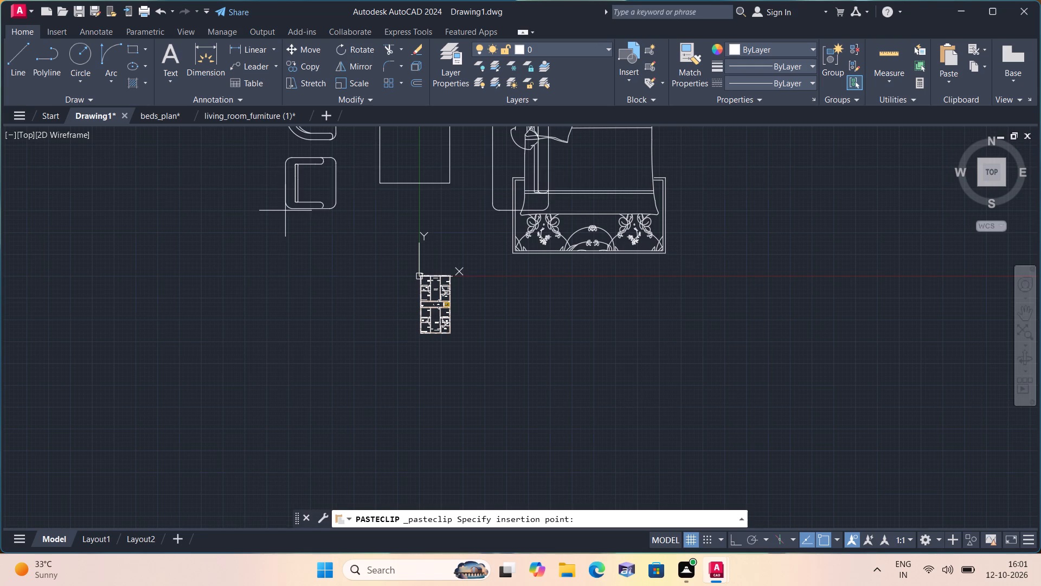
middle_click_drag(290, 236, 364, 387)
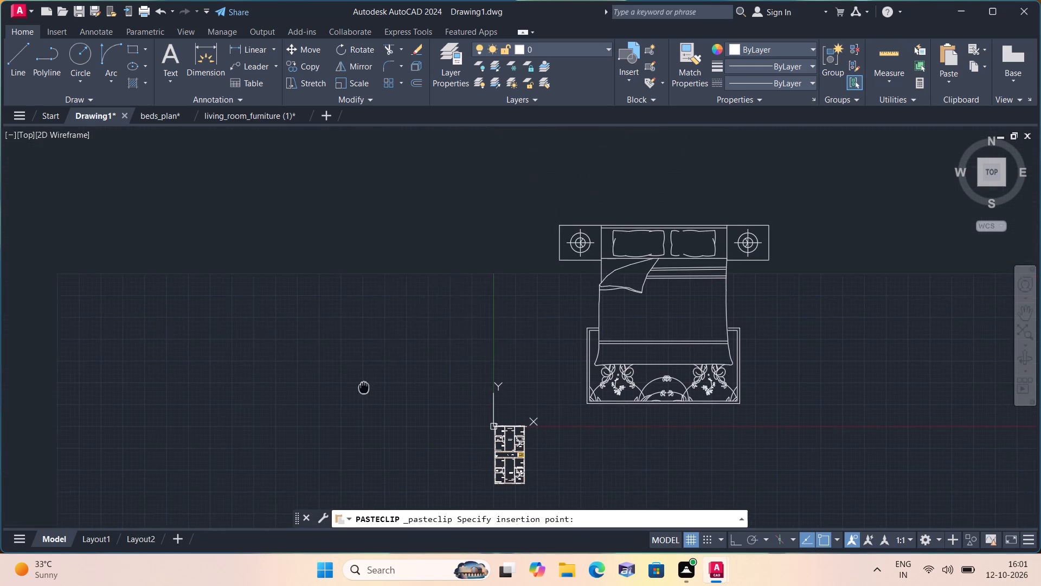
left_click(252, 358)
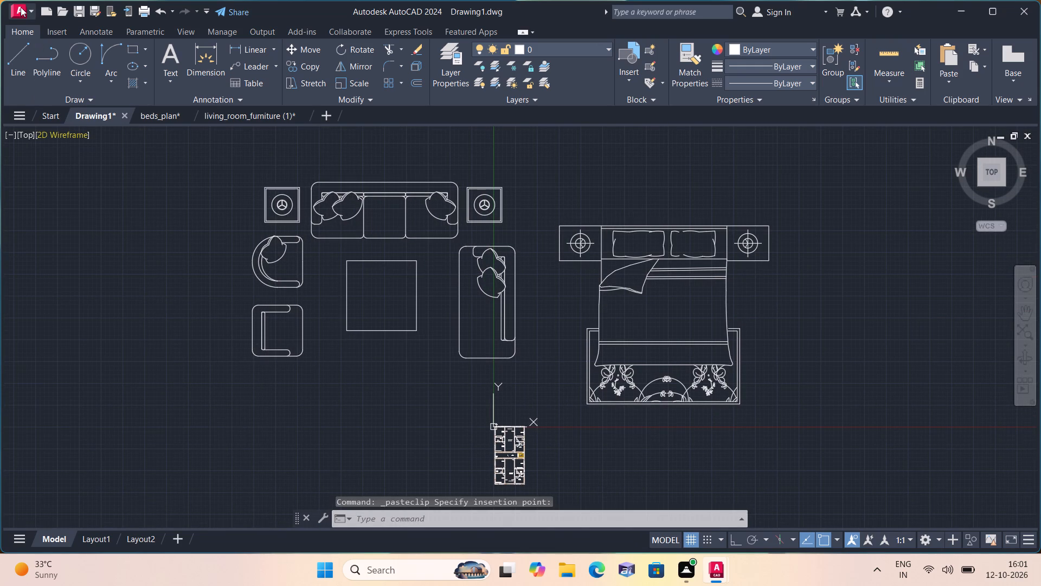
Open the recent drawing dining_sets.dwg.
left_click(20, 4)
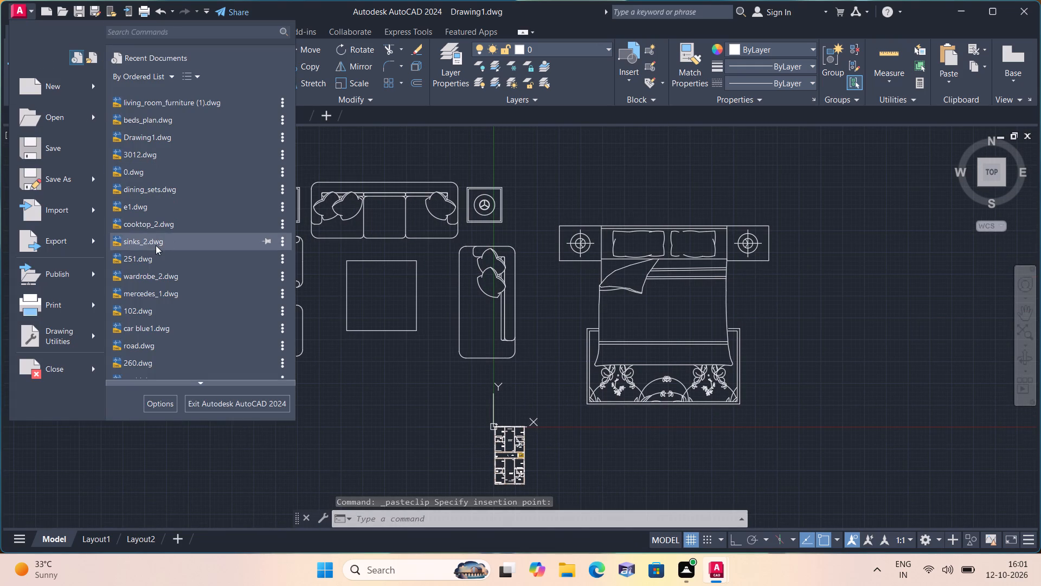
left_click(162, 194)
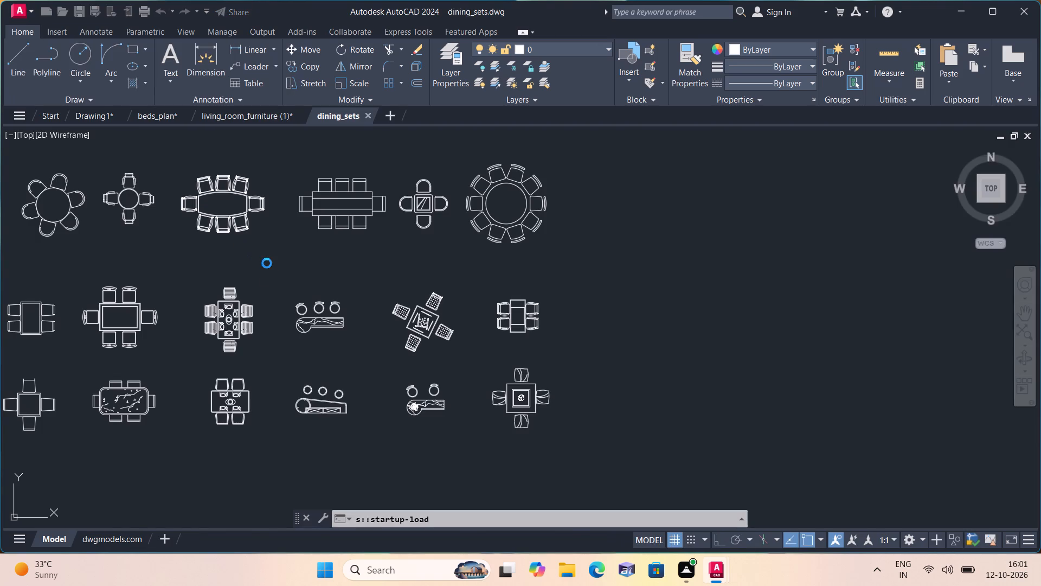
Copy the rectangular dining table with three chairs along each long side to the clipboard.
middle_click_drag(238, 263, 265, 278)
scroll(259, 276, "down", 1)
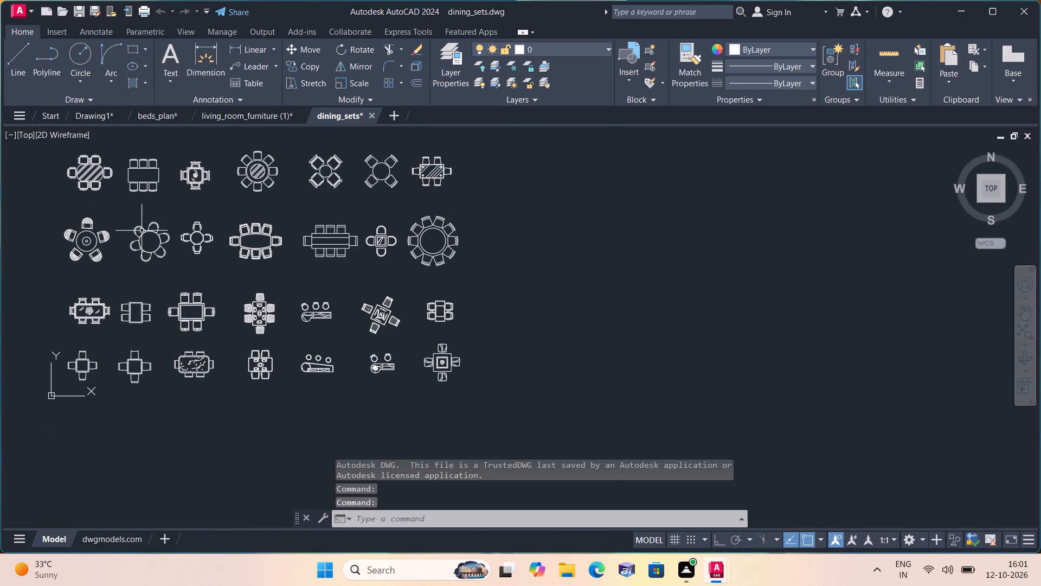
scroll(163, 212, "up", 1)
middle_click_drag(164, 213, 210, 267)
left_click(216, 253)
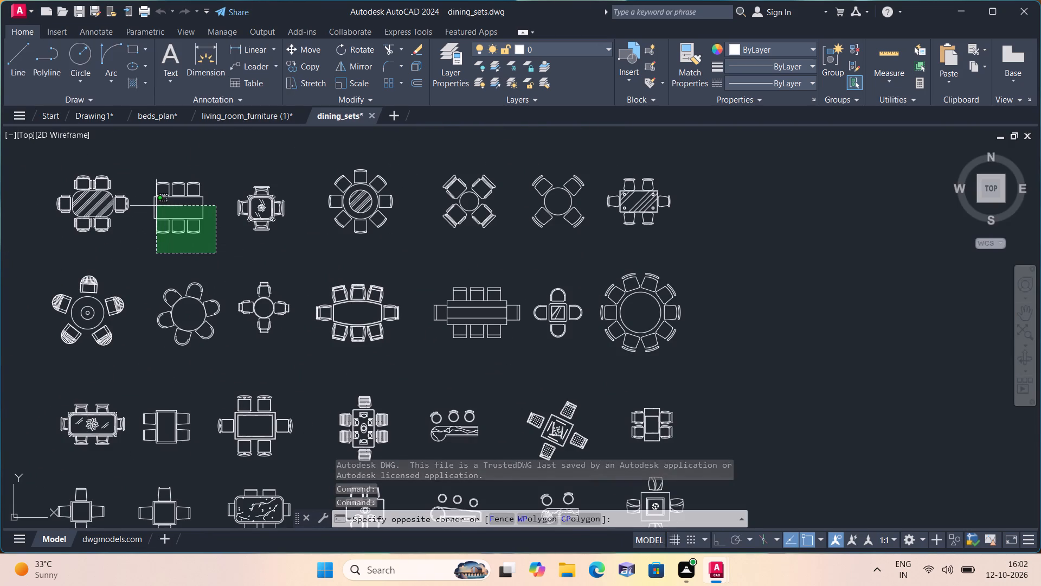
left_click(142, 177)
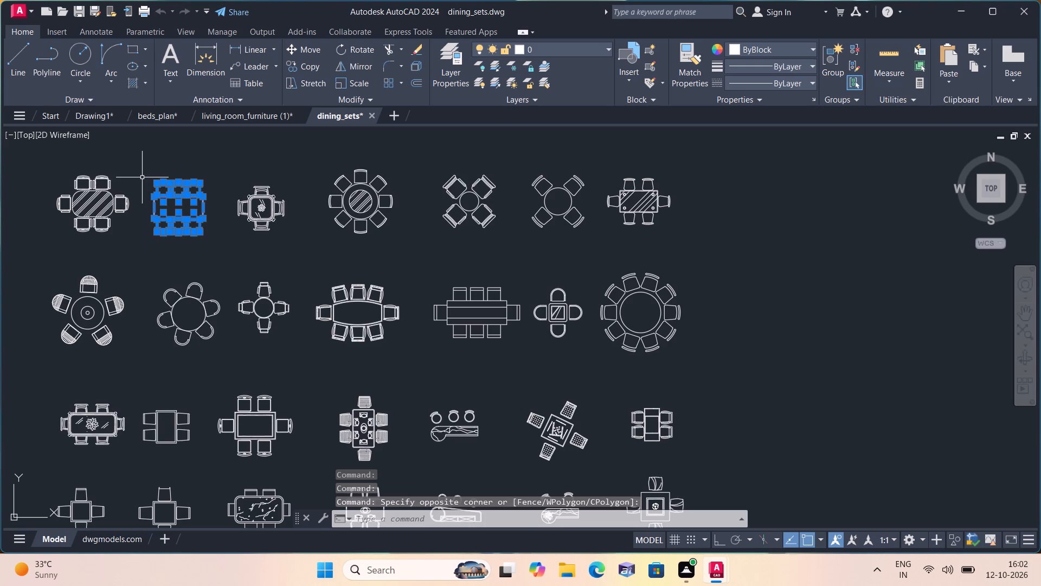
key("ctrl+c")
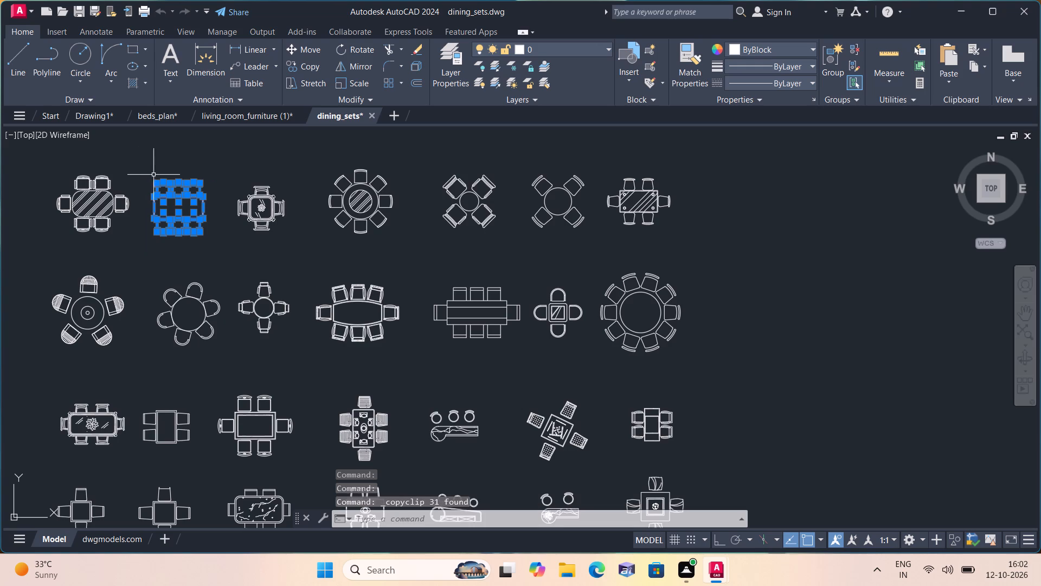
Paste the copied six-seat dining set into Drawing1, in the empty space above and beside the sofa set.
left_click(86, 116)
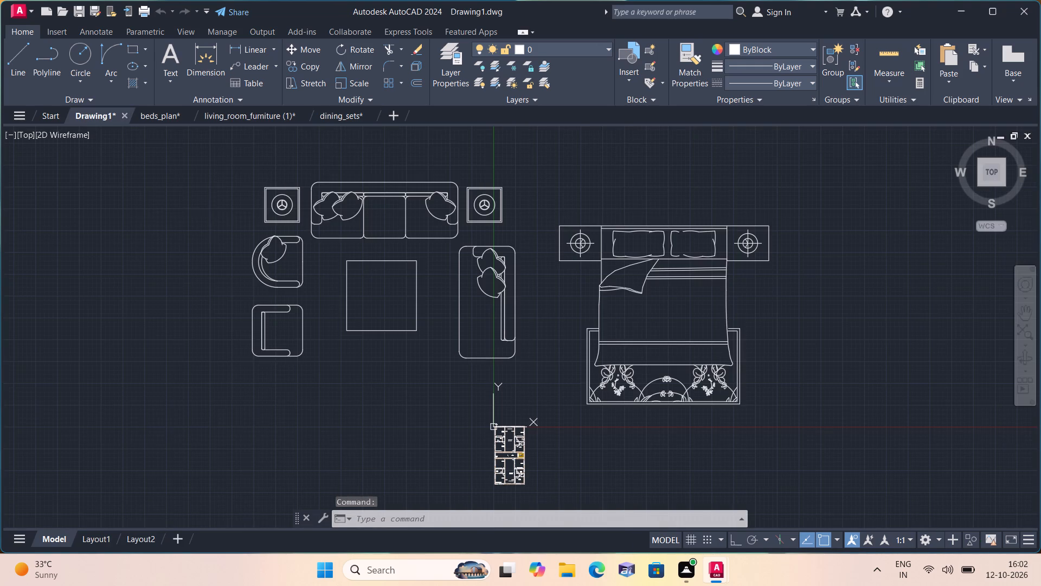
middle_click_drag(214, 219, 280, 347)
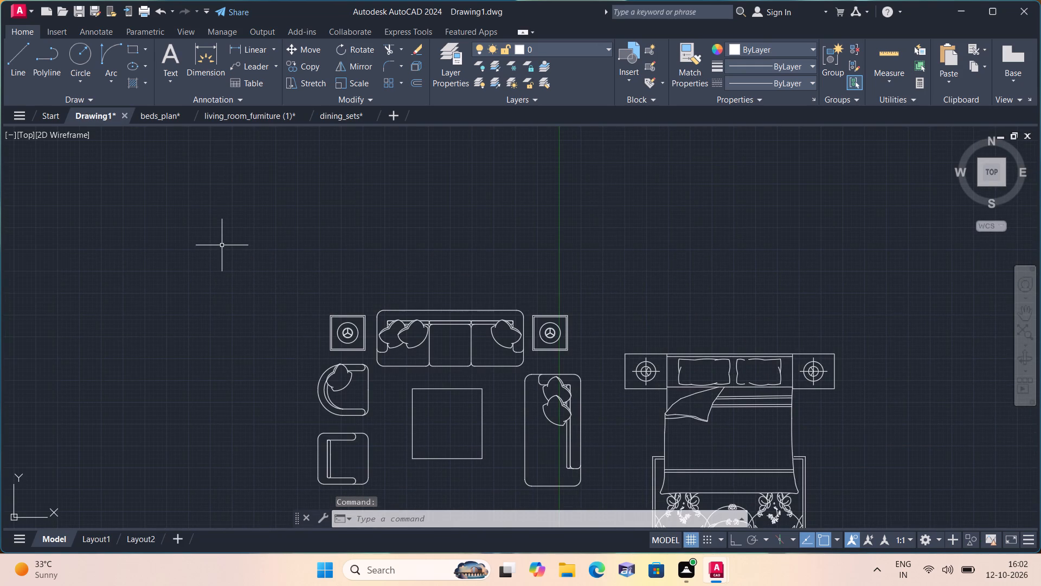
key("ctrl+v")
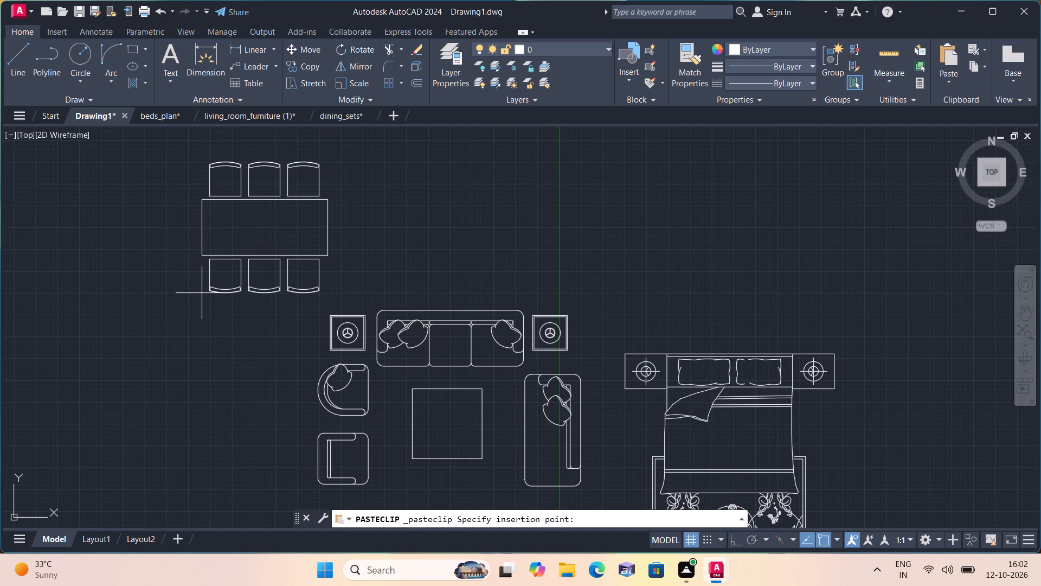
left_click(202, 293)
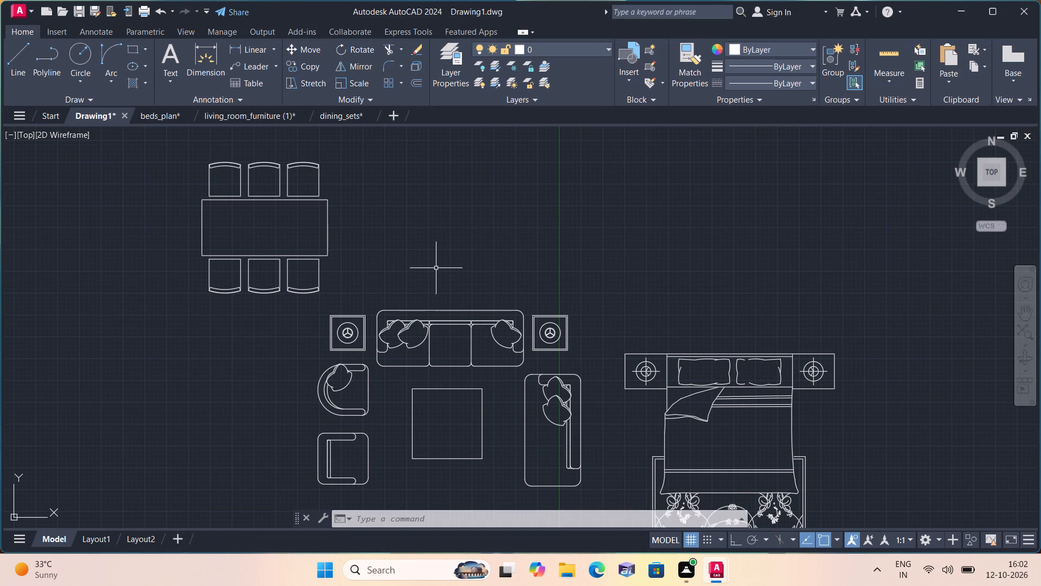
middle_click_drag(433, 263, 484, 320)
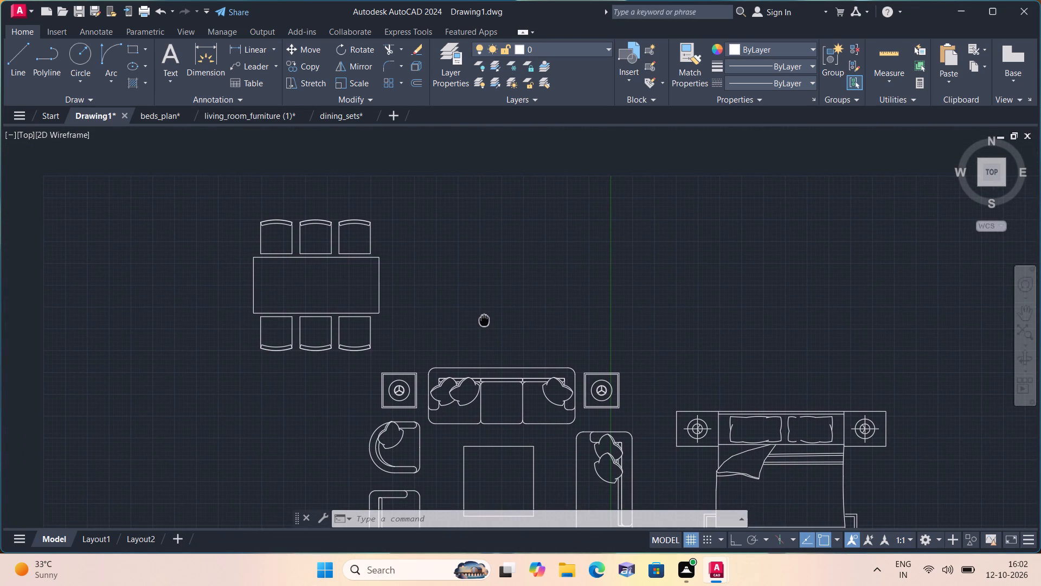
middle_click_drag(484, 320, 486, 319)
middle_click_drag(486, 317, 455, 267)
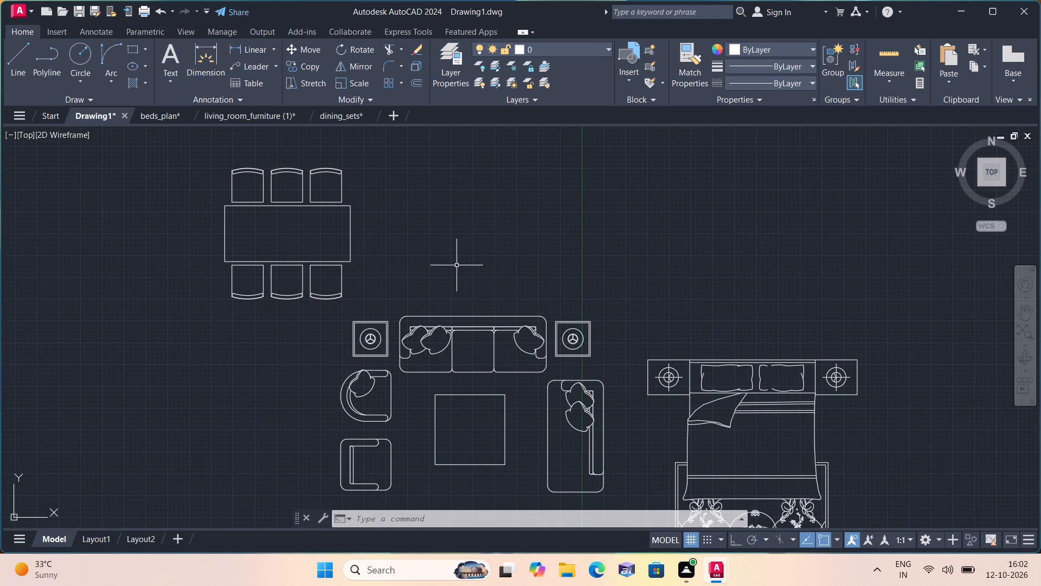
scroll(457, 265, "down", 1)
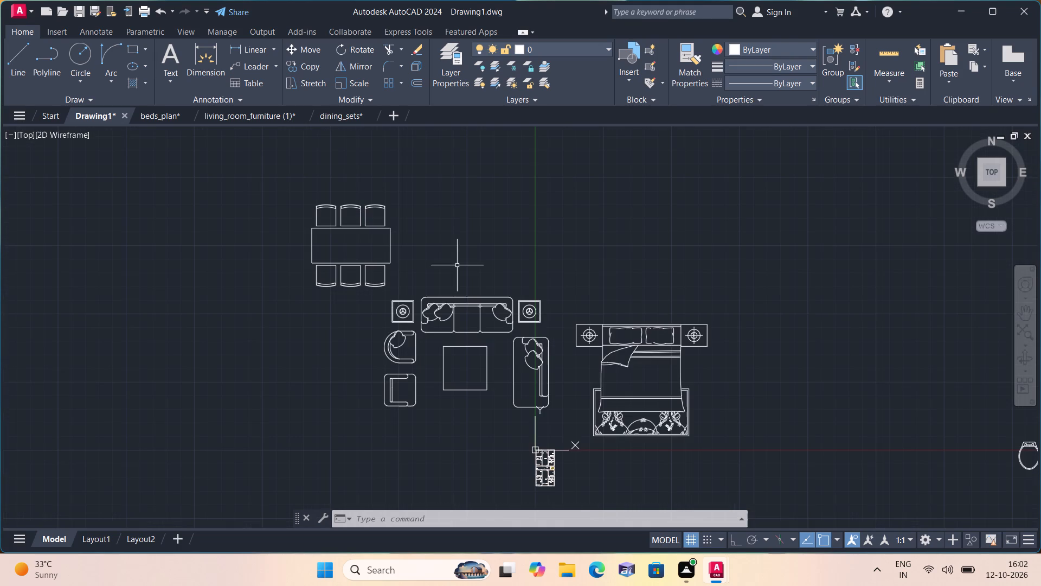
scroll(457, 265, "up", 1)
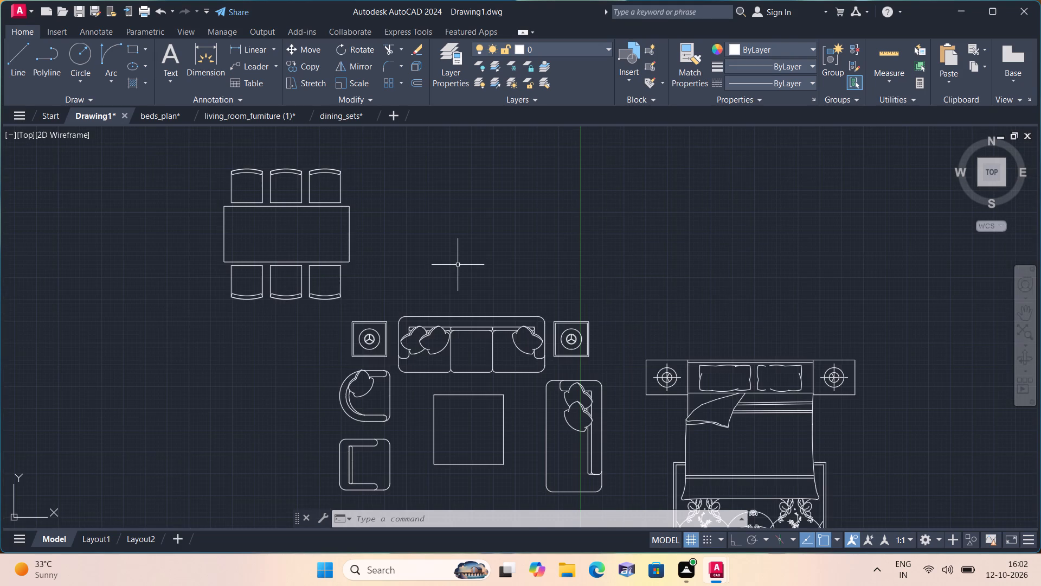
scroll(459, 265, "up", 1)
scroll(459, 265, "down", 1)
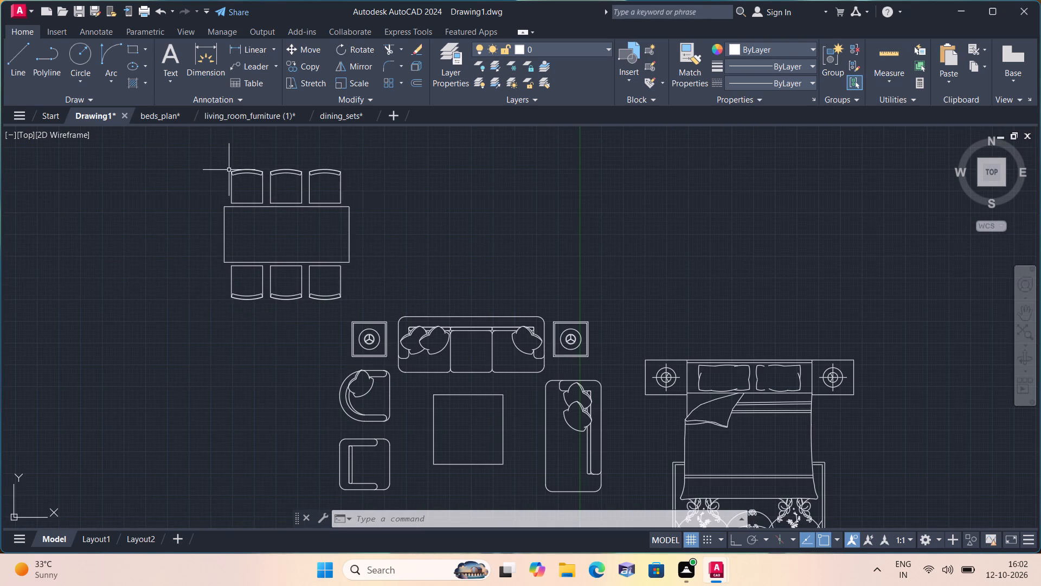
Open the recent drawing cooktop_2.dwg.
left_click(16, 10)
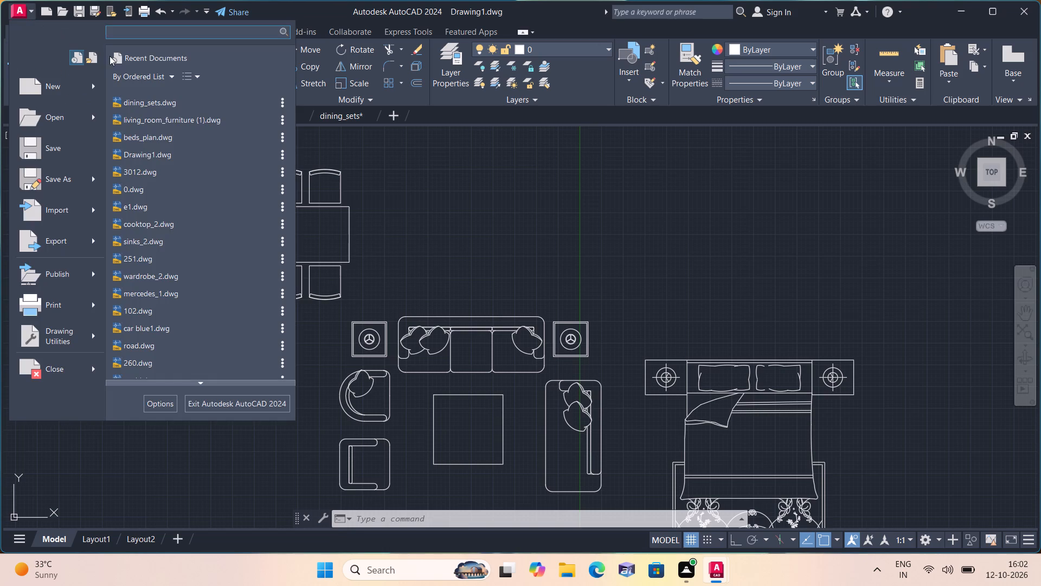
left_click(203, 224)
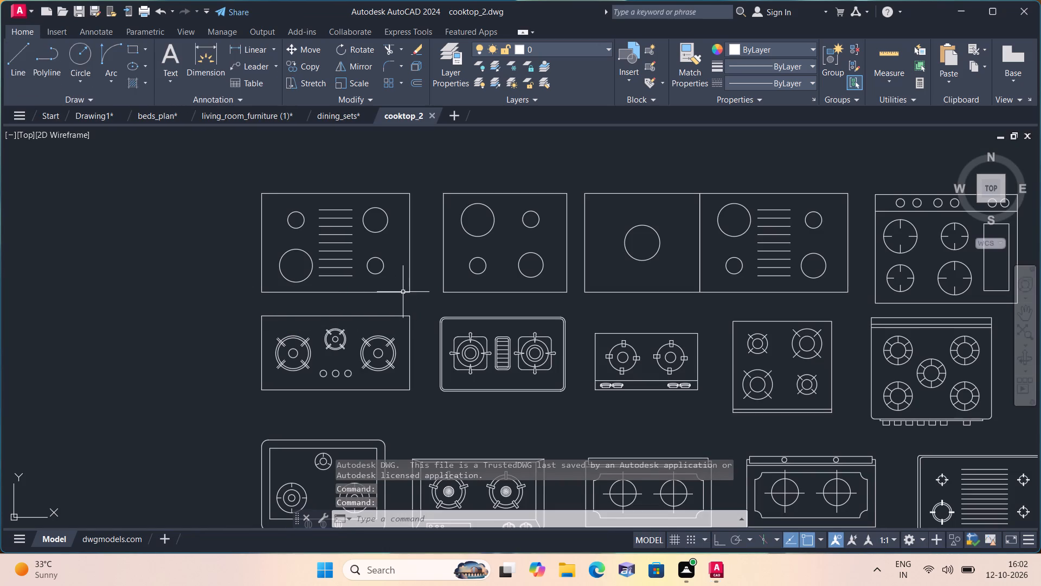
Copy the nearly square four-burner cooktop with cross-shaped burner supports to the clipboard.
middle_click_drag(487, 336, 444, 320)
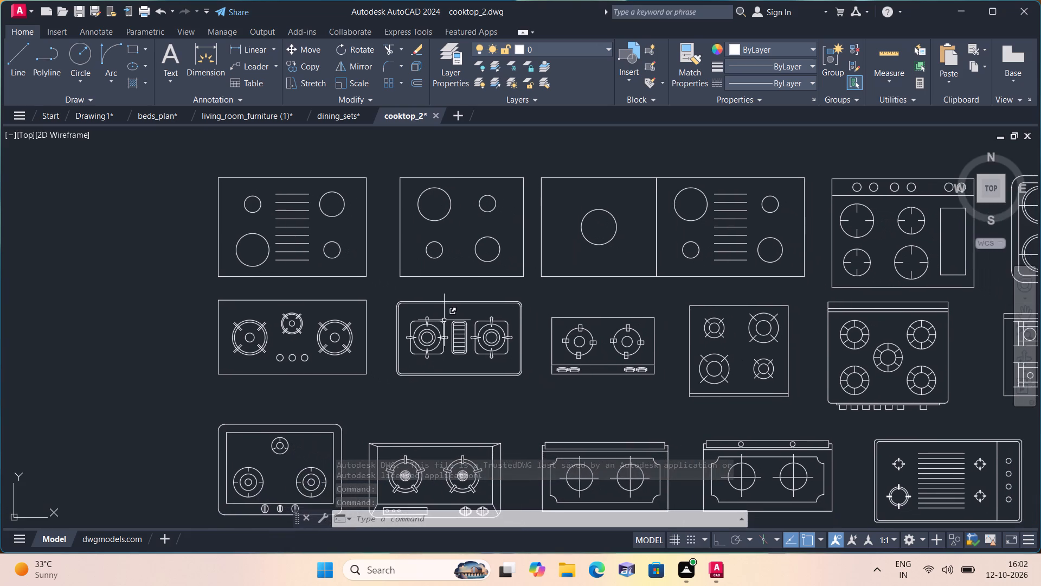
middle_click_drag(506, 355, 449, 334)
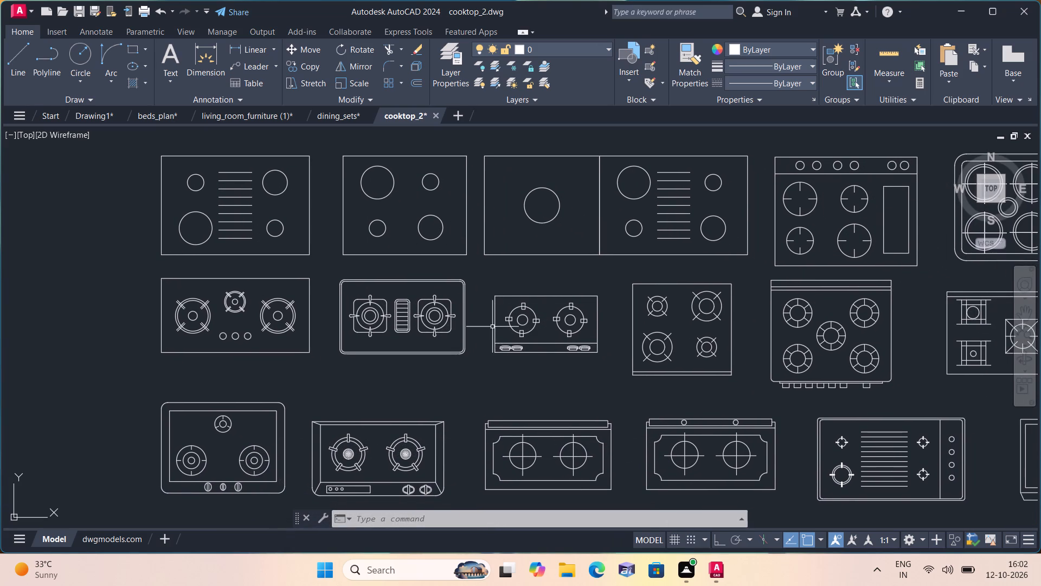
middle_click_drag(472, 330, 297, 282)
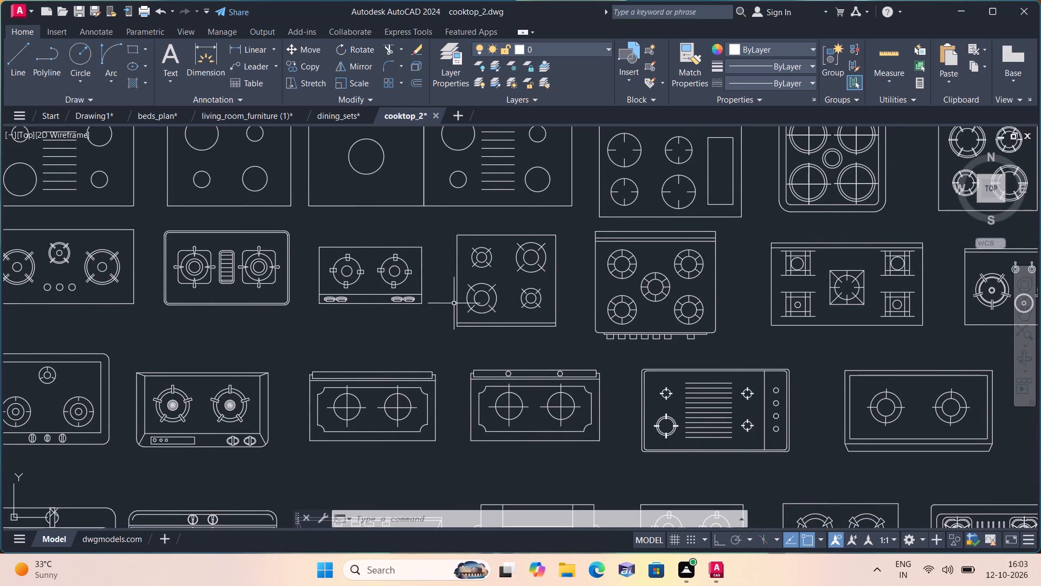
middle_click_drag(456, 303, 424, 308)
scroll(505, 324, "up", 1)
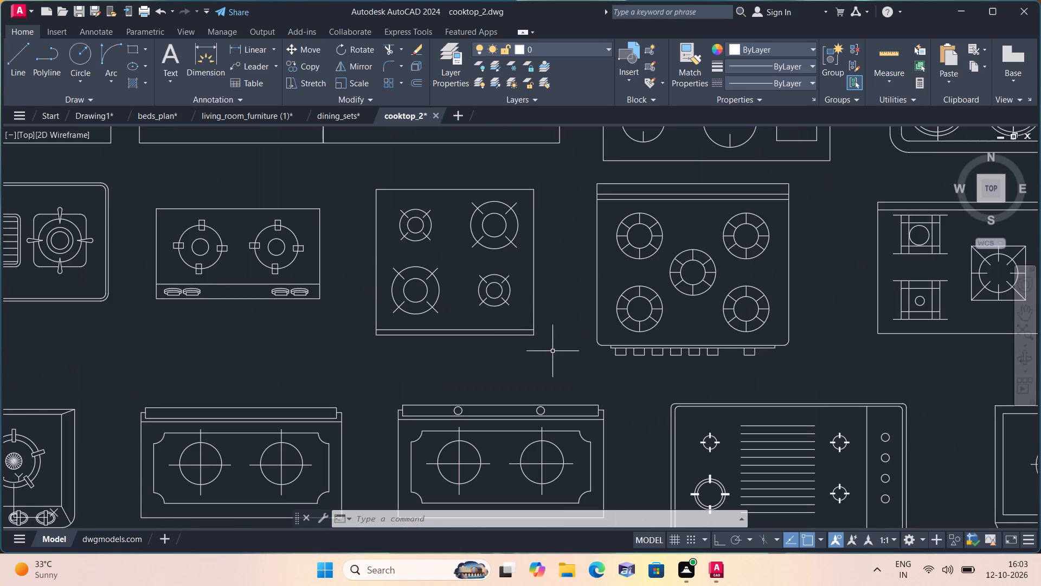
left_click(556, 358)
left_click(368, 177)
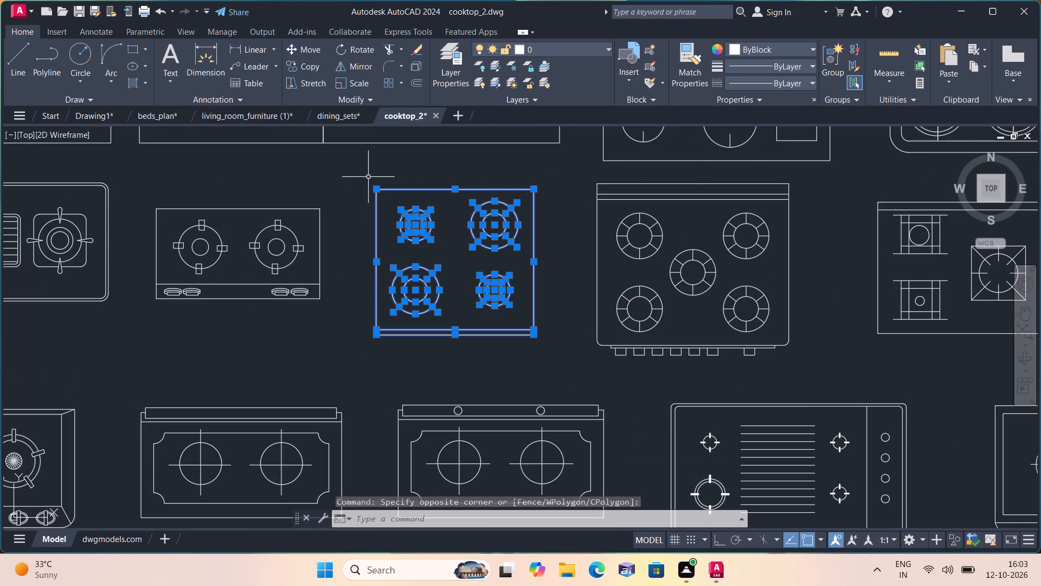
key("ctrl+c")
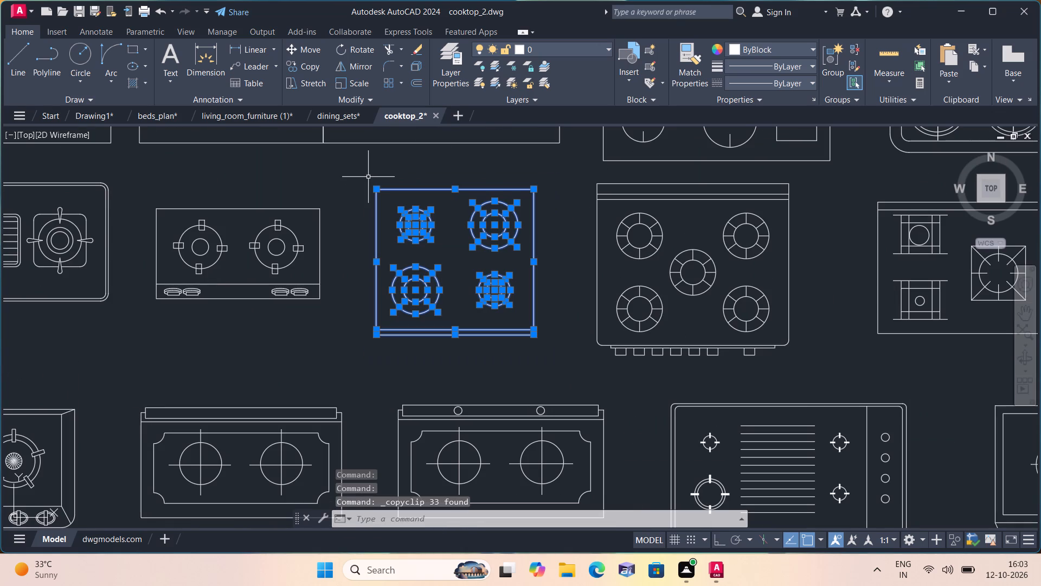
Paste the copied four-burner cooktop into Drawing1, in the empty space just beside the six-seat dining set.
left_click(93, 116)
key("ctrl+v")
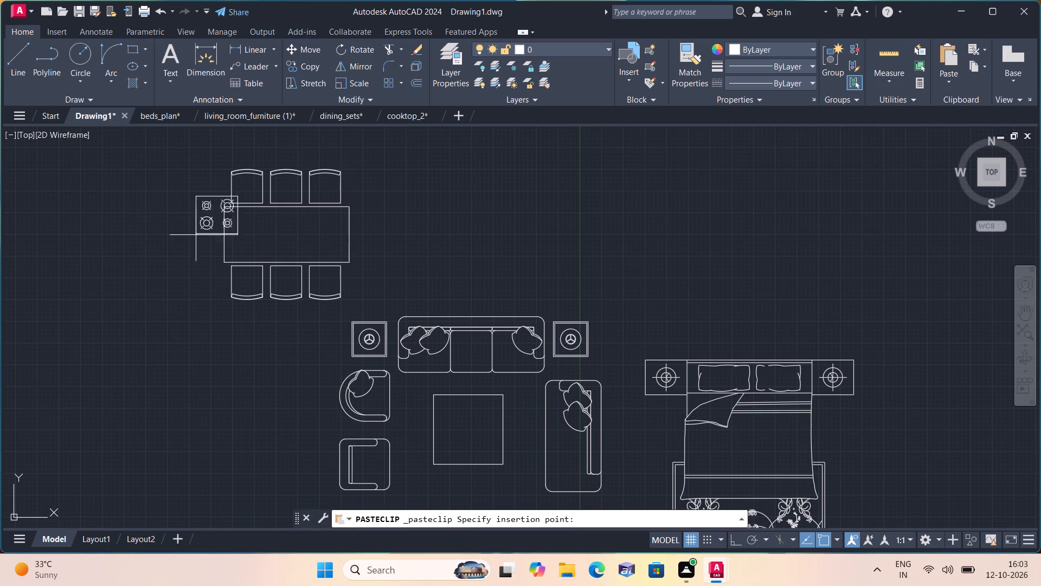
left_click(383, 241)
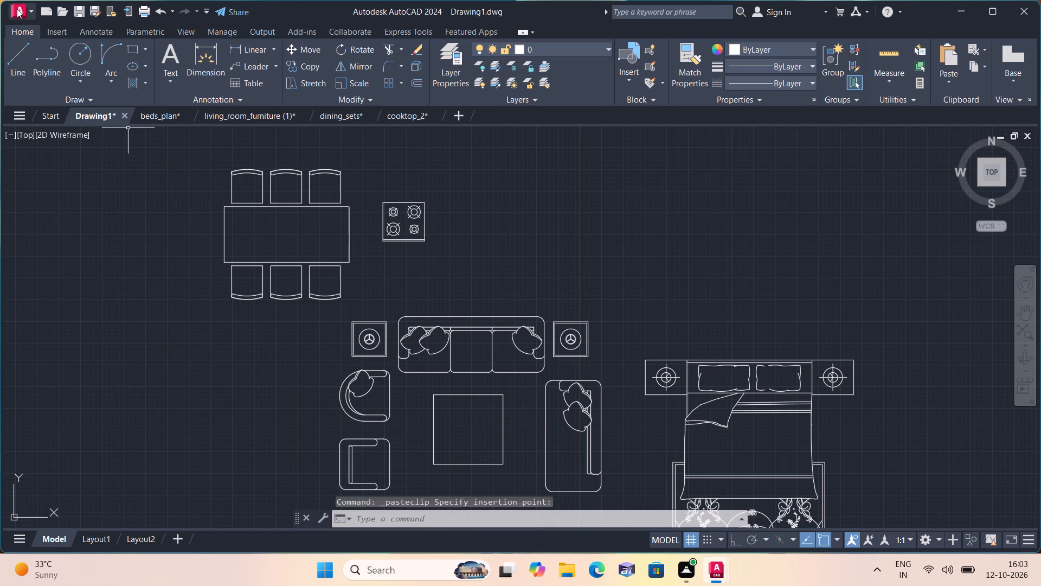
Open the recent drawing sinks_2.dwg.
left_click(17, 9)
left_click(156, 238)
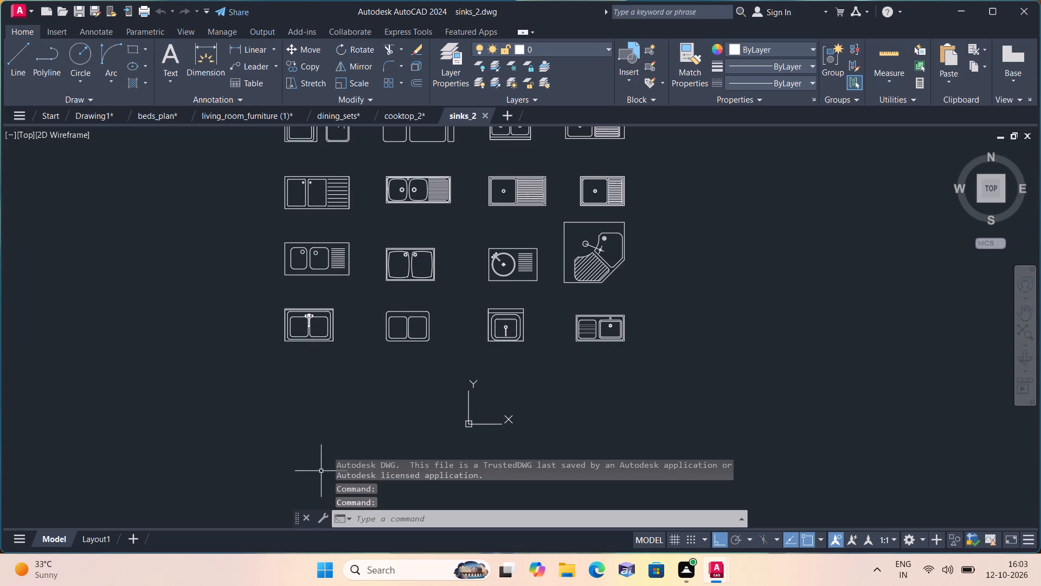
Copy the single-bowl sink from the bottom row and the top-row sink with a ribbed drainboard to the clipboard together.
left_click(525, 315)
middle_click_drag(472, 315, 280, 352)
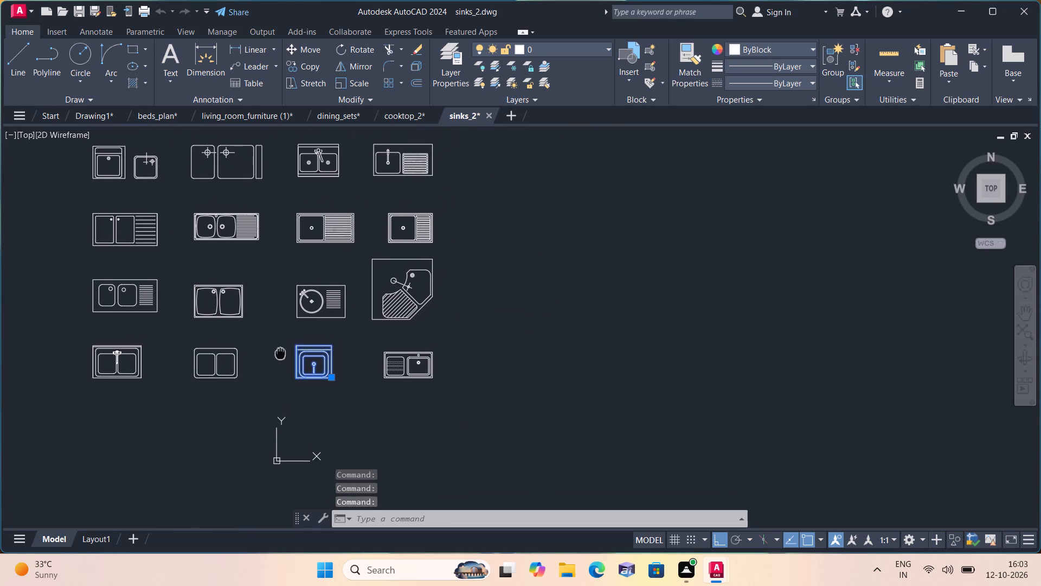
middle_click_drag(304, 313, 291, 357)
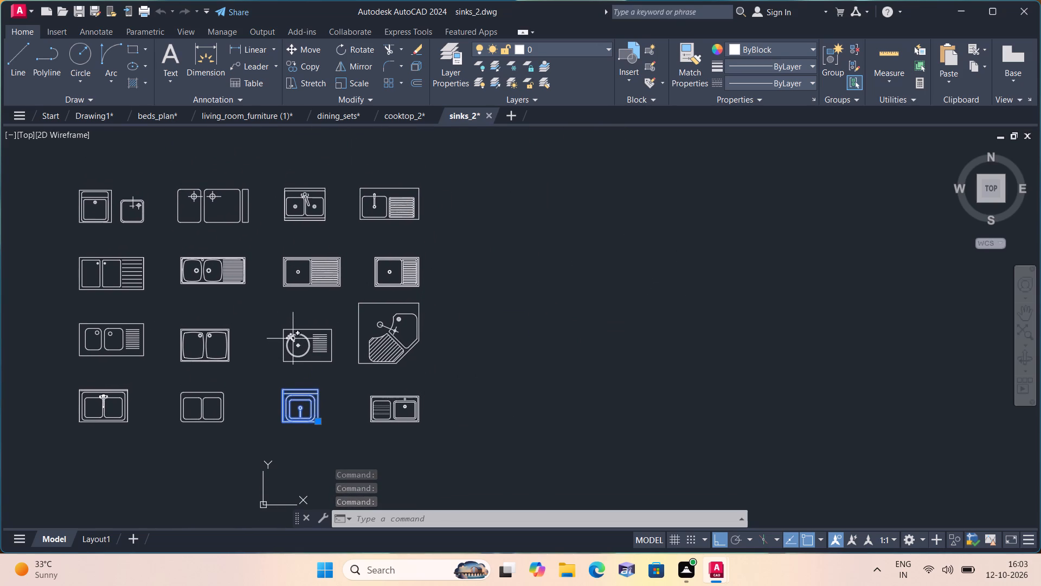
scroll(385, 241, "up", 1)
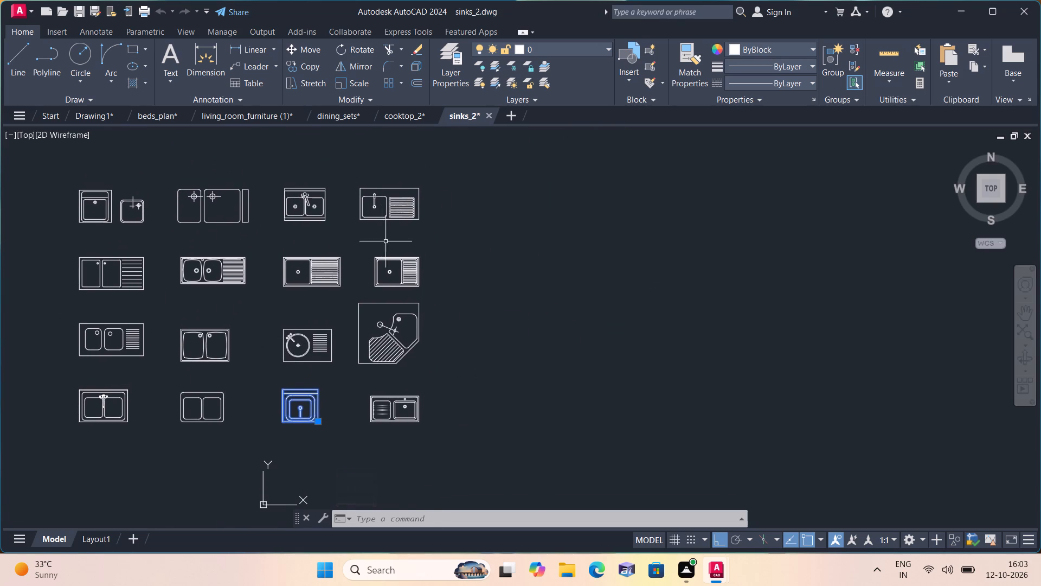
middle_click_drag(385, 241, 343, 327)
left_click(432, 316)
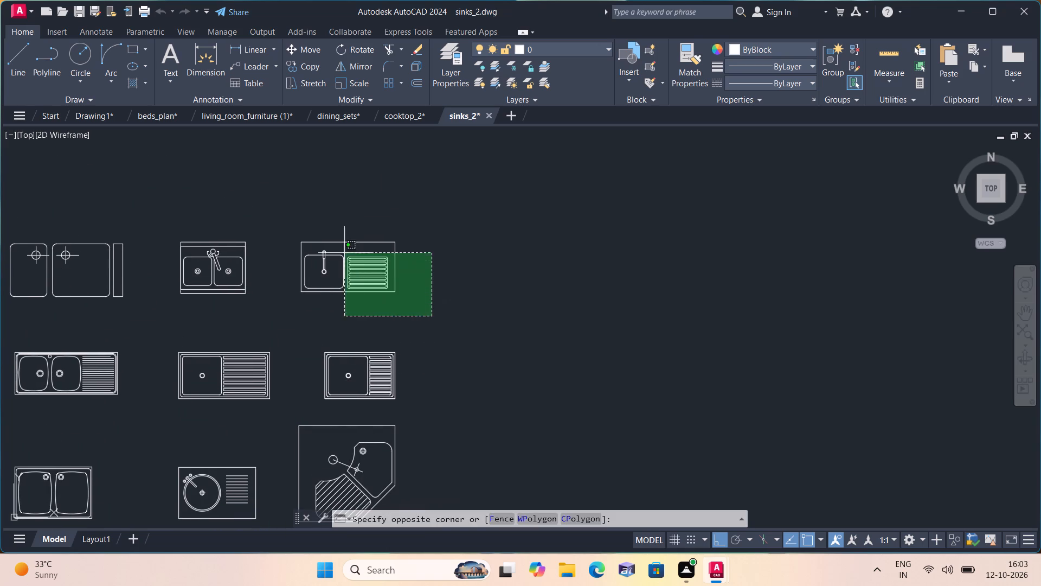
left_click(275, 206)
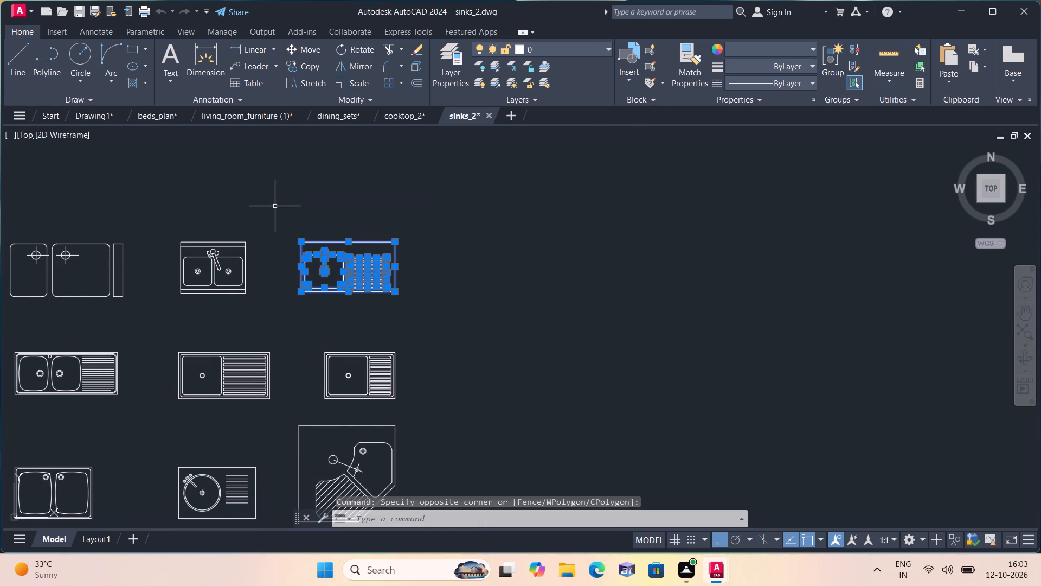
key("ctrl+c")
Paste the two copied sinks into Drawing1, with the single-bowl sink in the empty space beyond the cooktop.
left_click(80, 113)
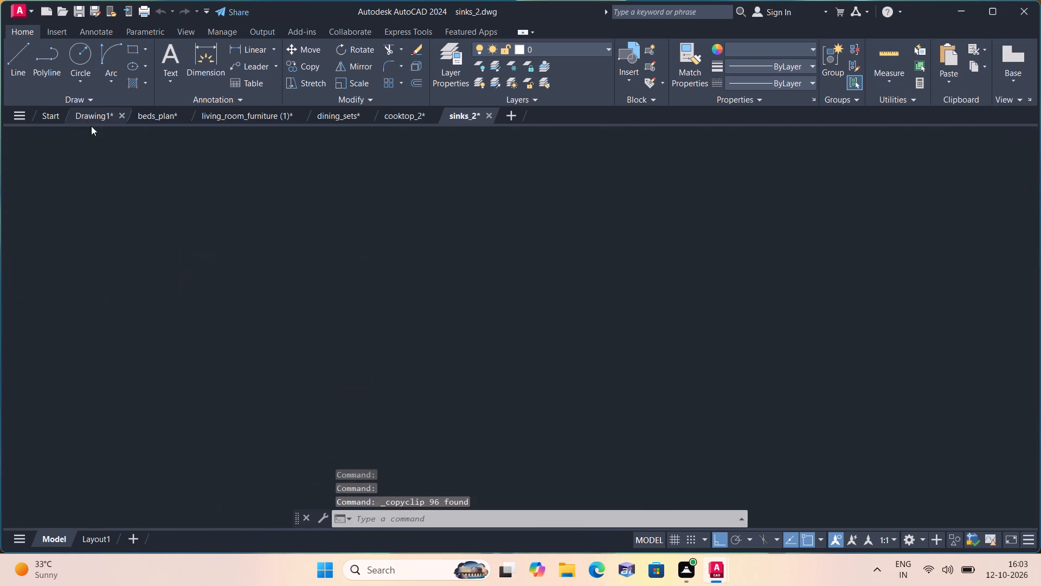
key("ctrl+v")
scroll(217, 235, "down", 4)
left_click(377, 233)
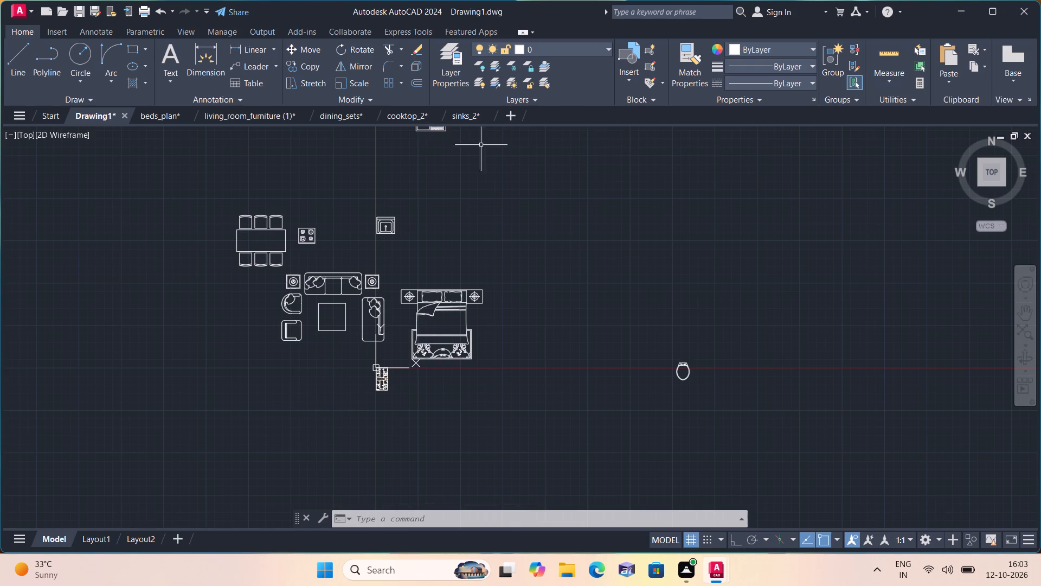
Close the cooktop_2, sinks_2, dining_sets, living_room_furniture (1) and beds_plan drawings, saving the changes to each.
left_click(434, 114)
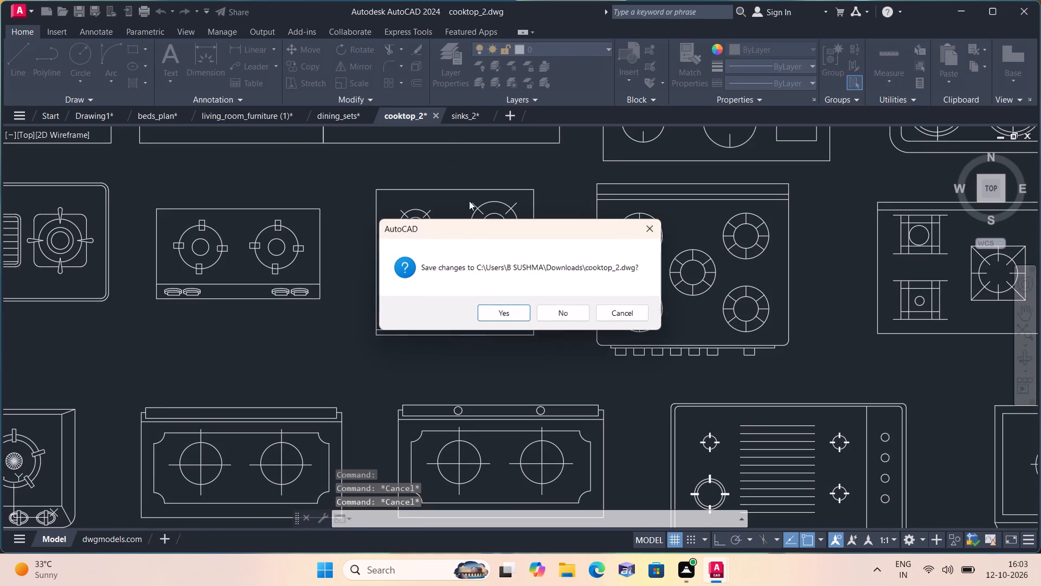
left_click(503, 314)
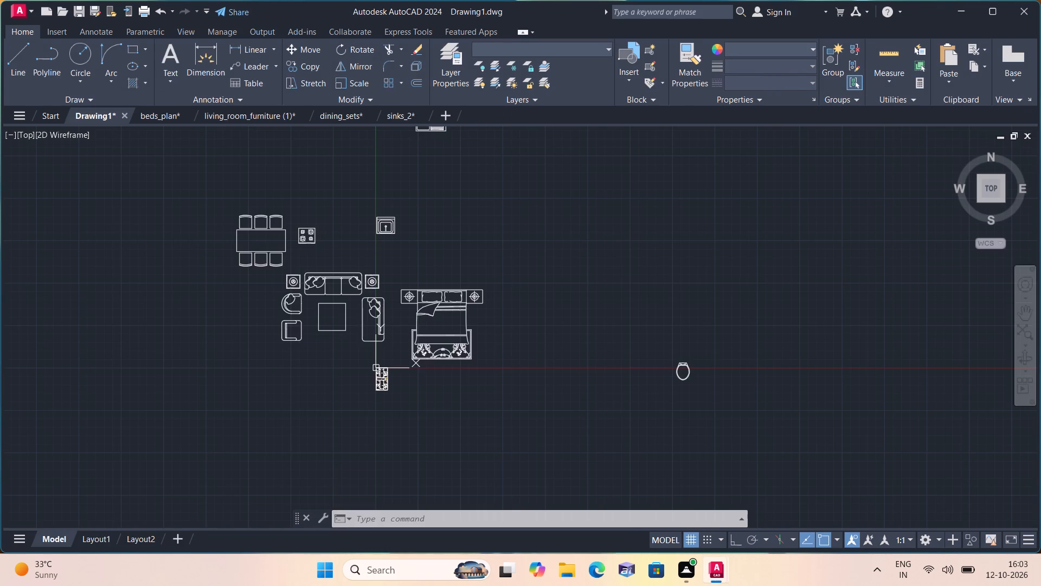
left_click(425, 116)
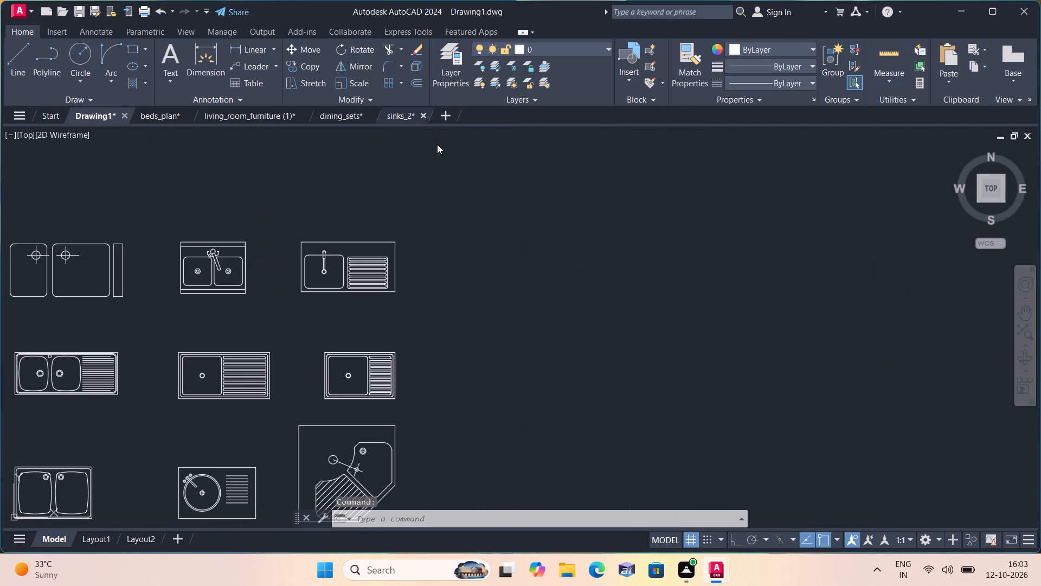
left_click(515, 313)
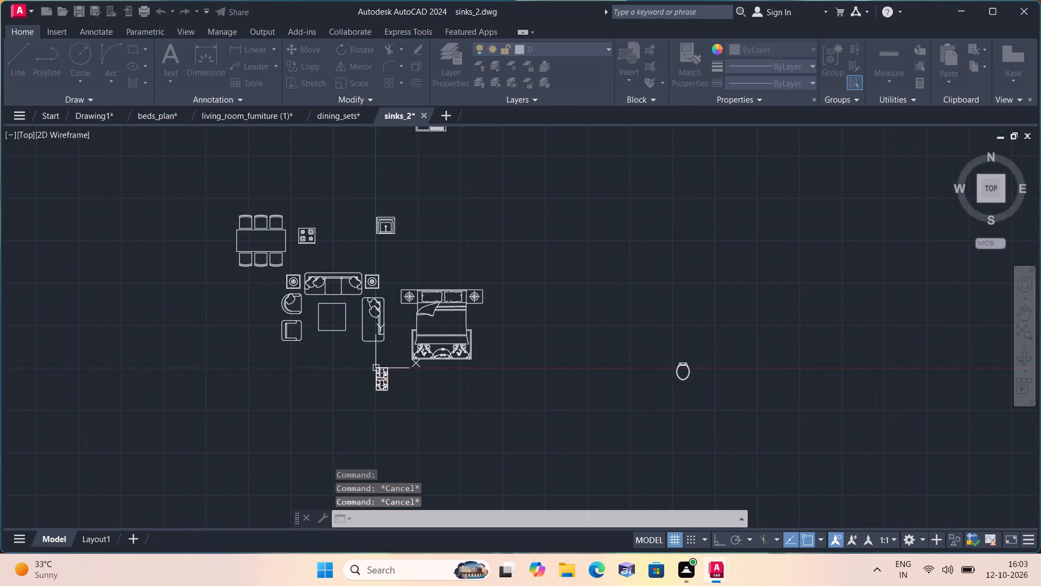
left_click(369, 116)
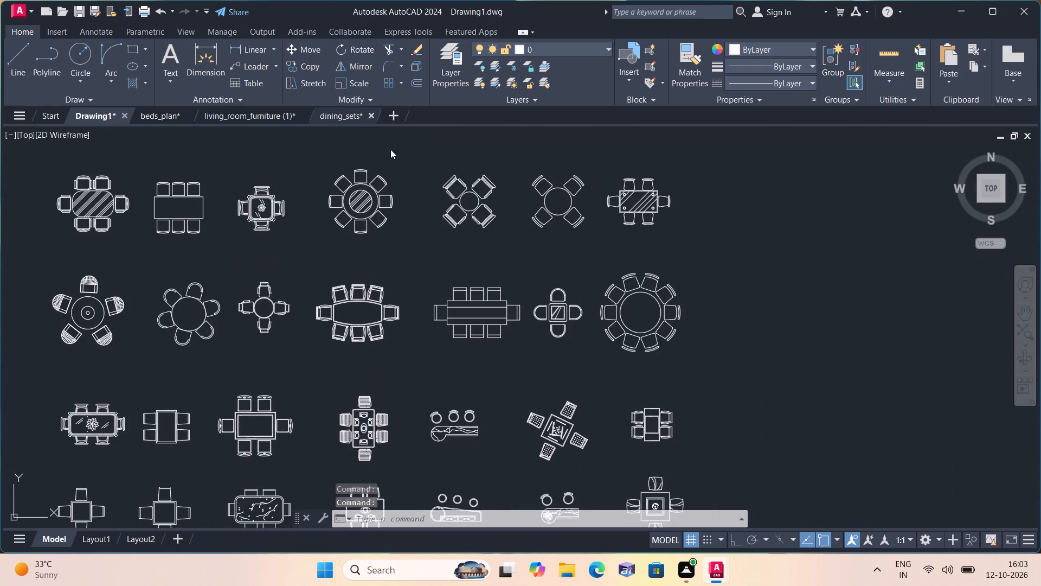
left_click(488, 316)
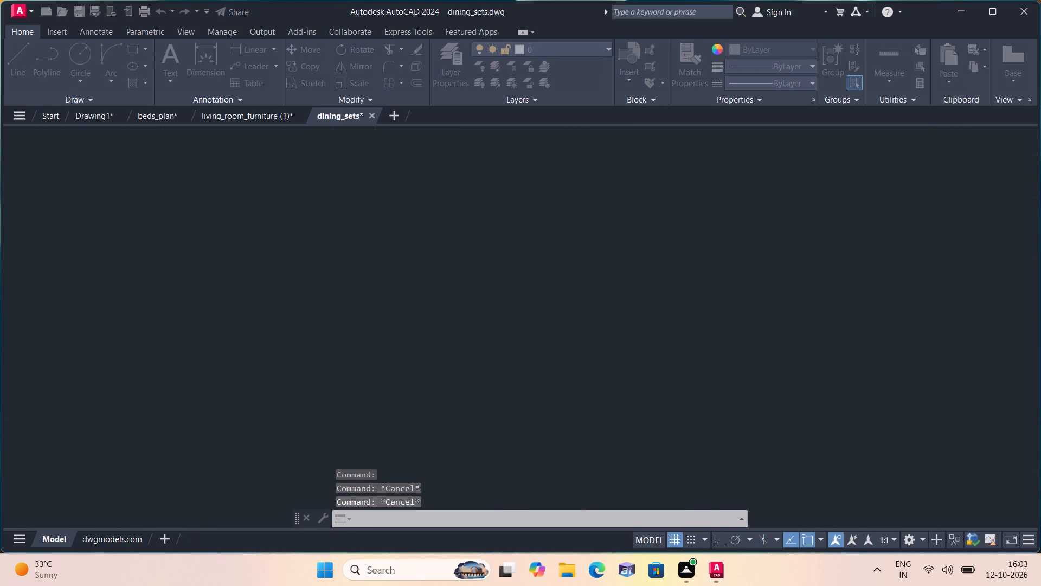
left_click(303, 113)
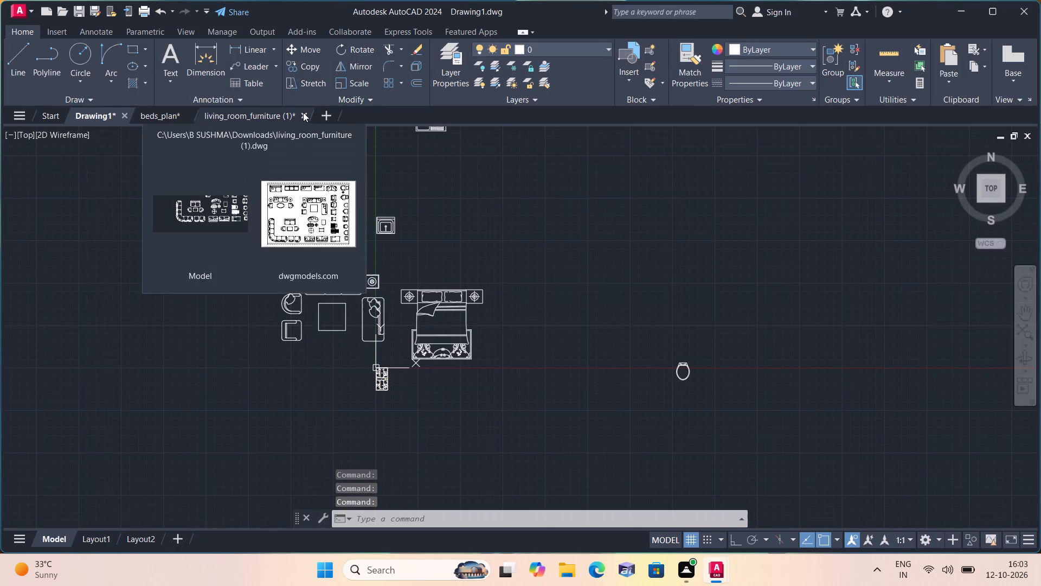
left_click(496, 309)
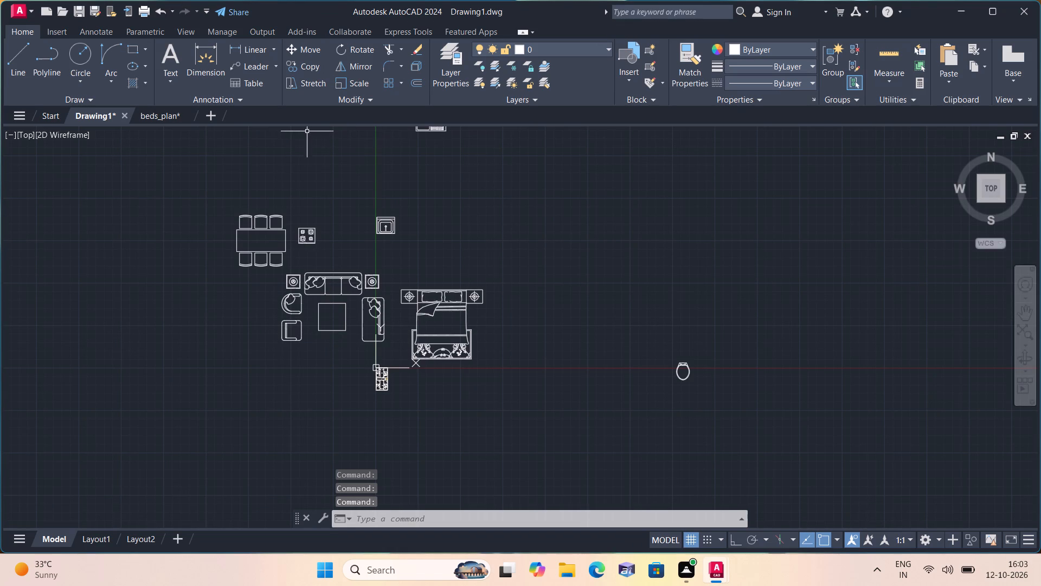
left_click(191, 111)
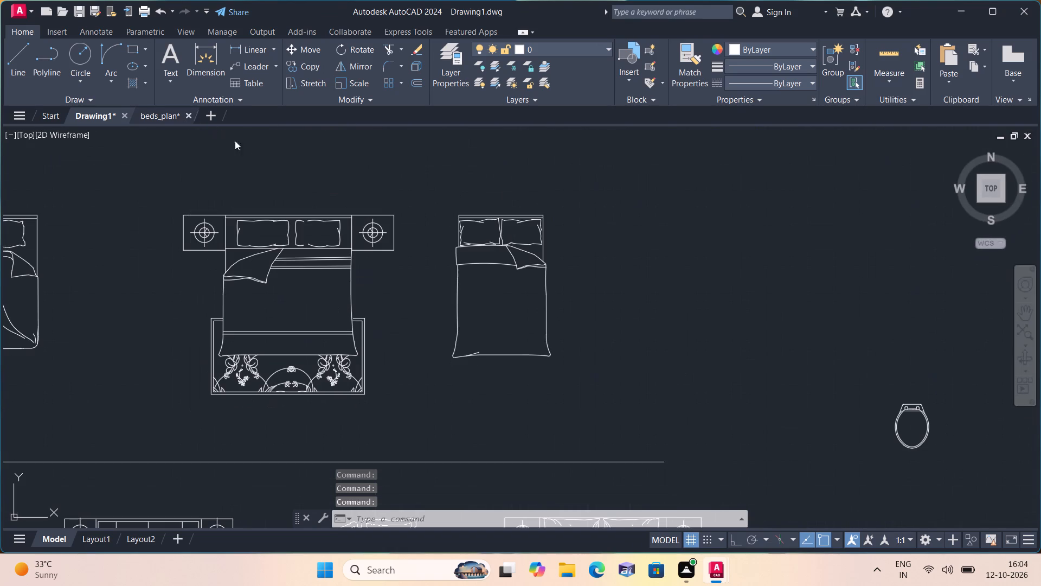
left_click(504, 313)
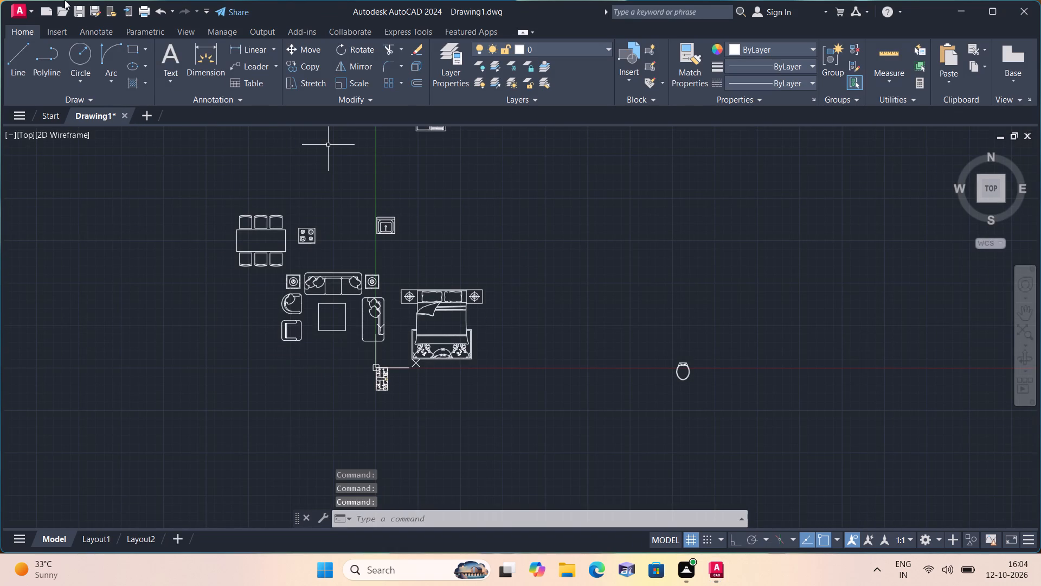
Open the recent drawing wardrobe_2.dwg.
left_click(20, 10)
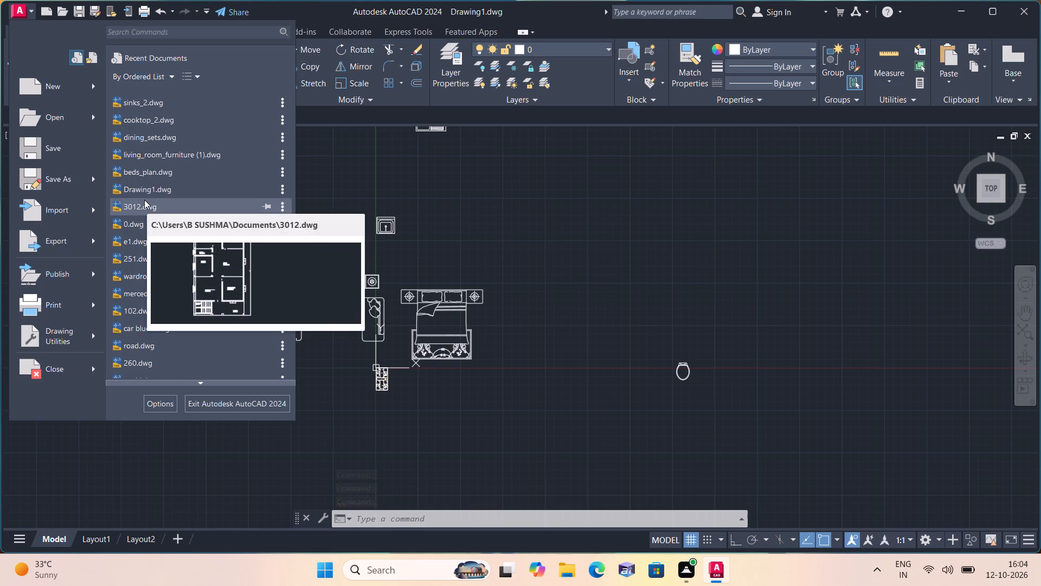
left_click(160, 273)
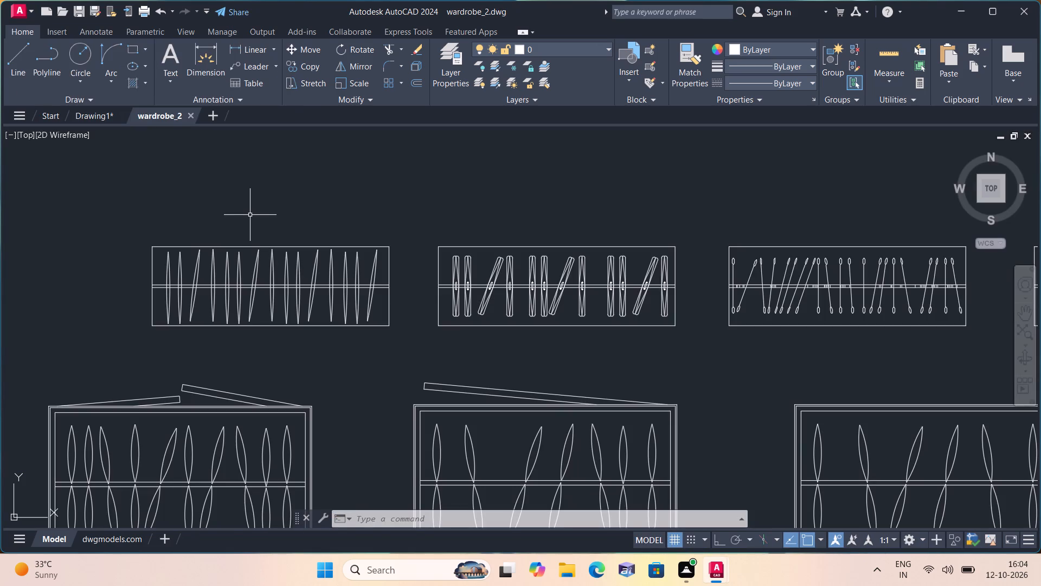
Copy the first rectangular wardrobe plan in the upper row, with thin hanging clothes on a central rail, to the clipboard.
left_click(419, 350)
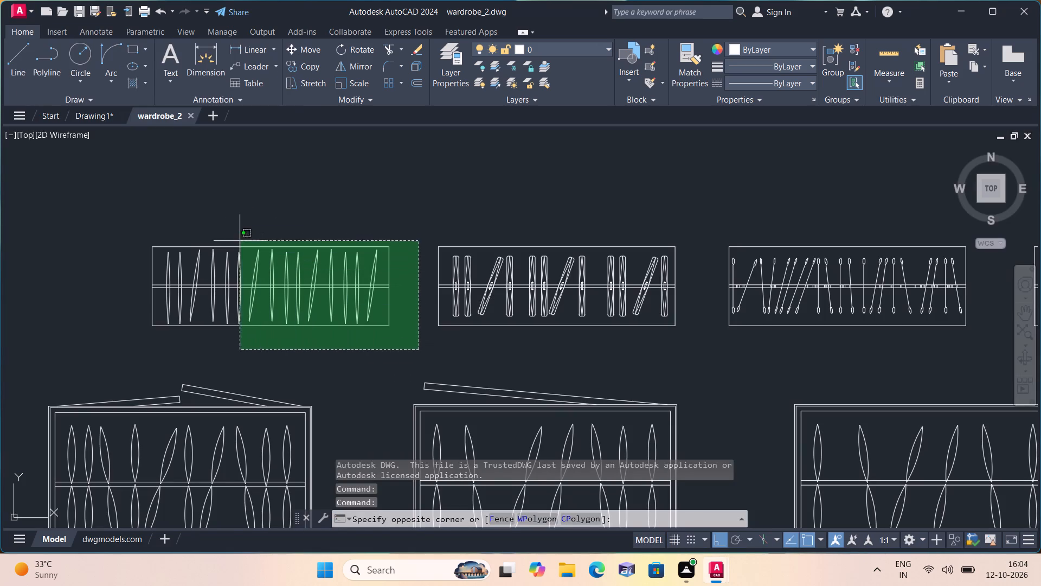
left_click(112, 180)
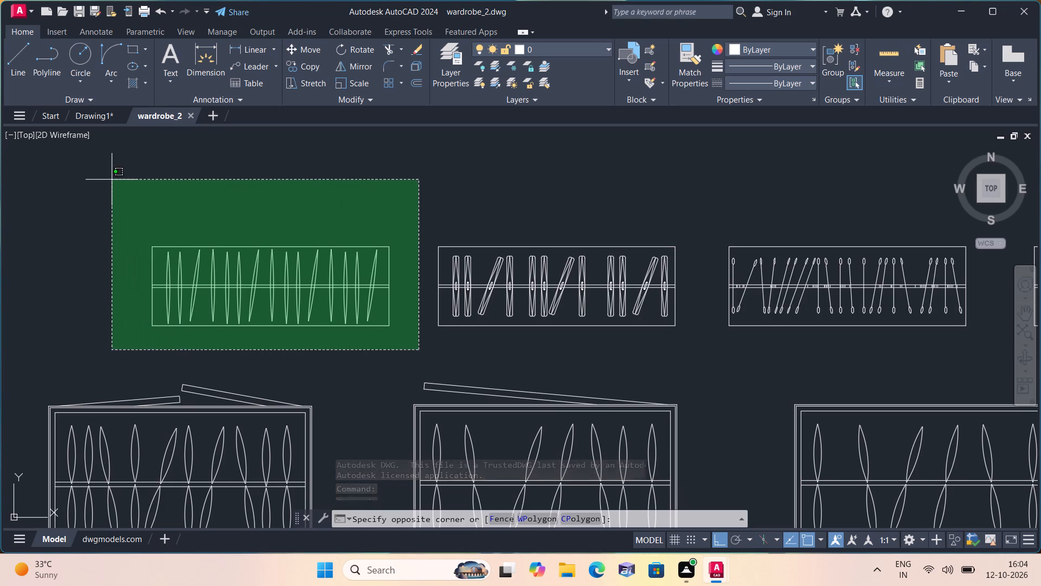
key("ctrl+c")
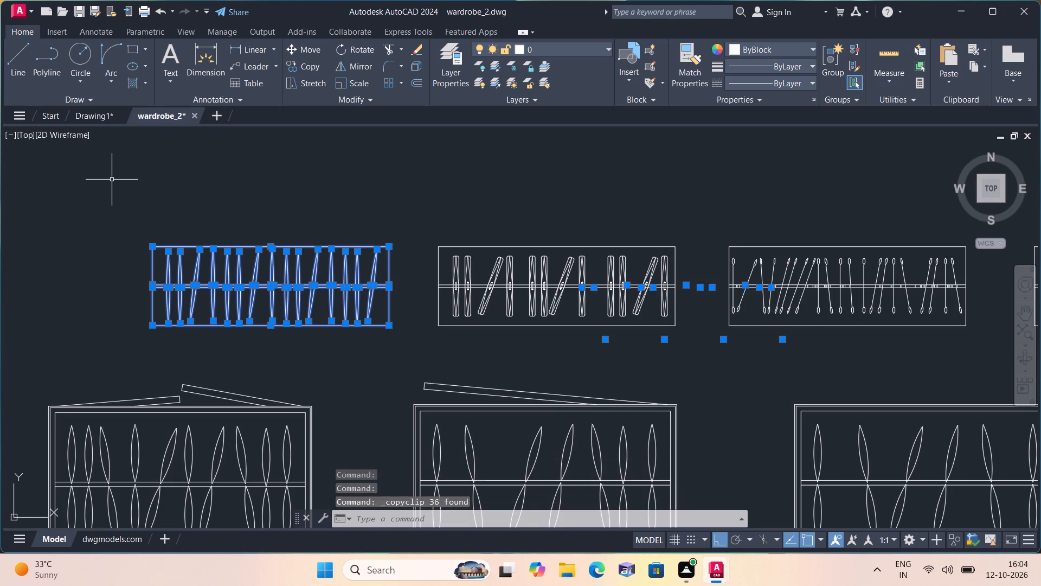
Paste the copied wardrobe into Drawing1, in the empty space above and between the bed and the toilet.
left_click(93, 116)
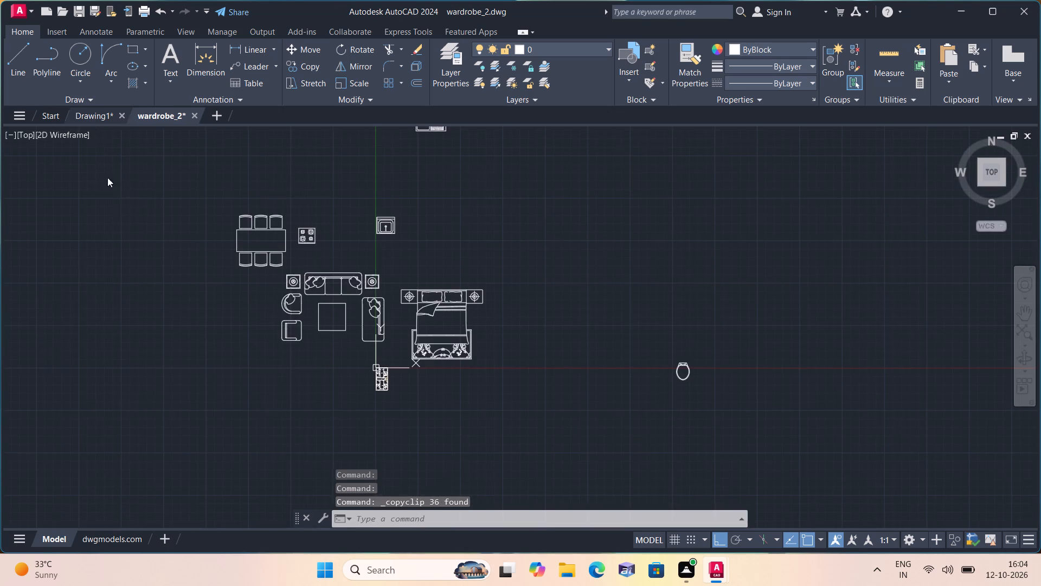
key("ctrl+v")
left_click(558, 268)
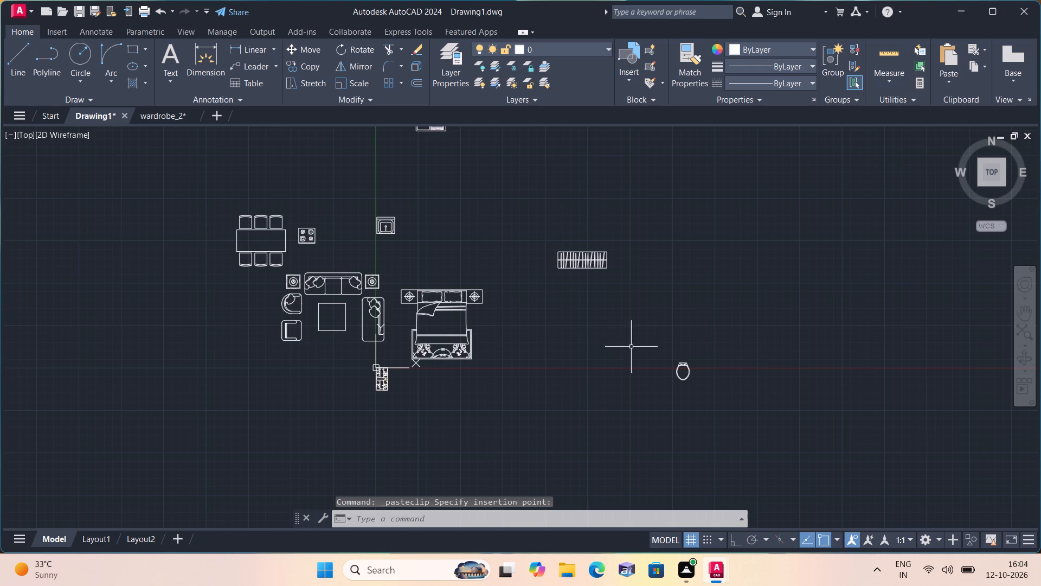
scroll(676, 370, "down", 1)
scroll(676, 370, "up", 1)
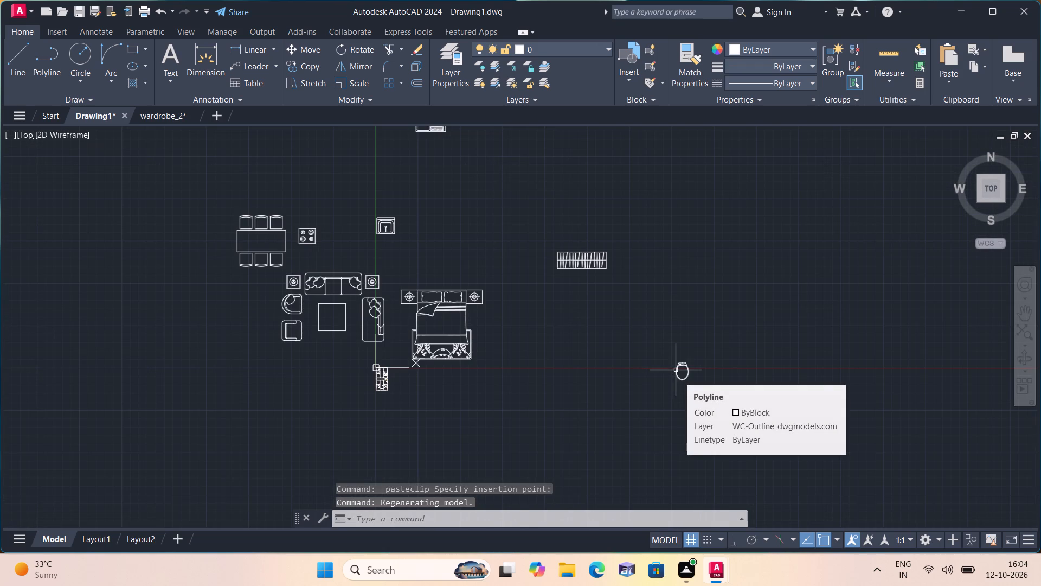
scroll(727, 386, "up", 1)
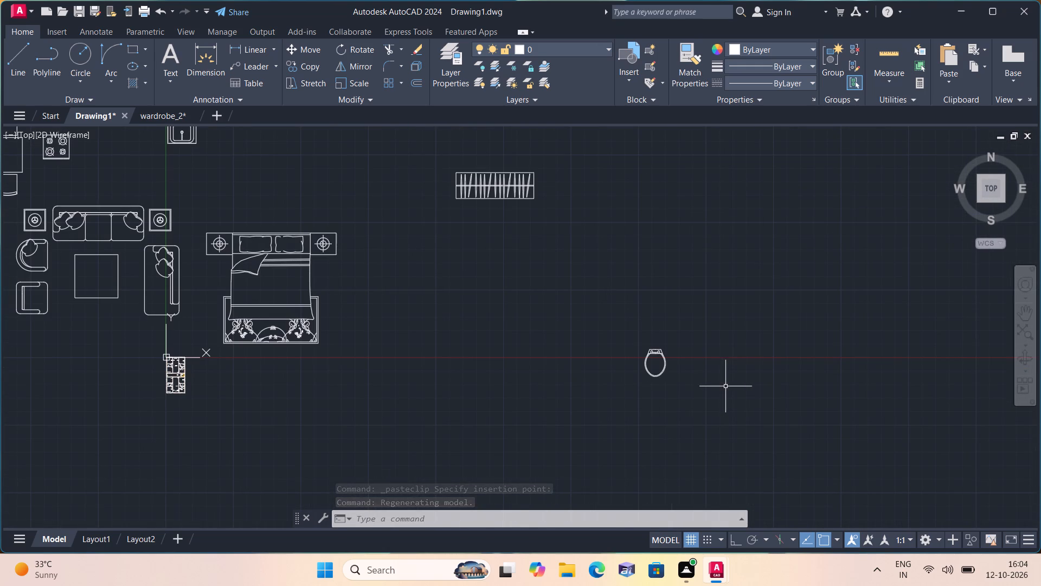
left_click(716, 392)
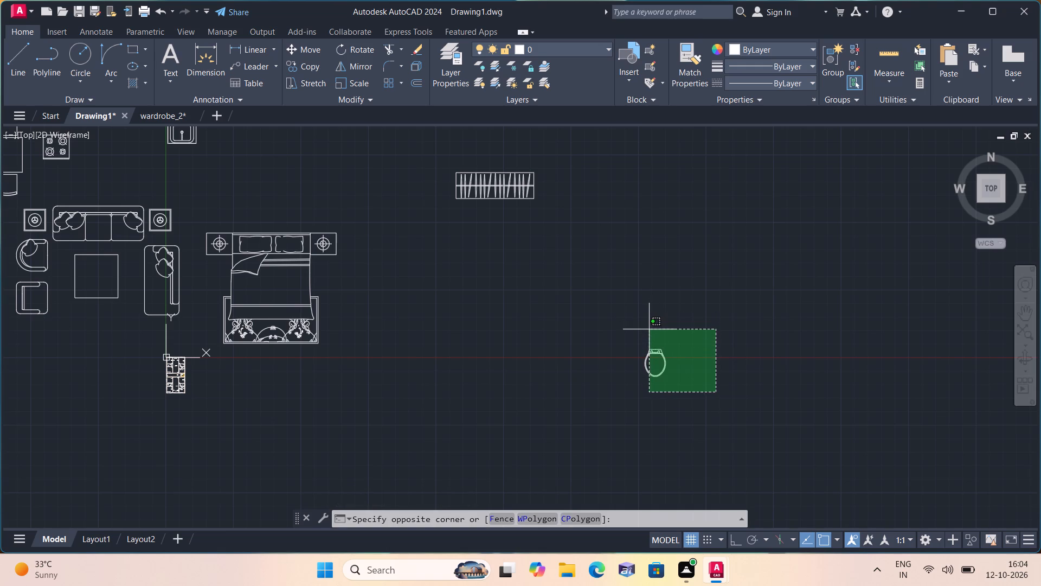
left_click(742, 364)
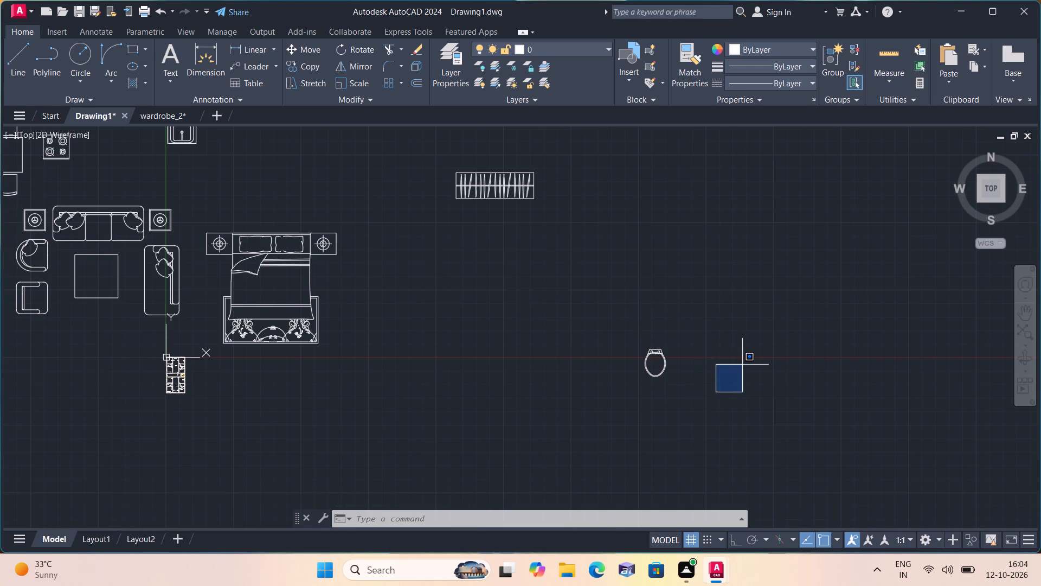
Rotate the double bed with its nightstands by 90° with Ortho mode on, so the headboard faces west.
middle_click_drag(433, 344, 548, 434)
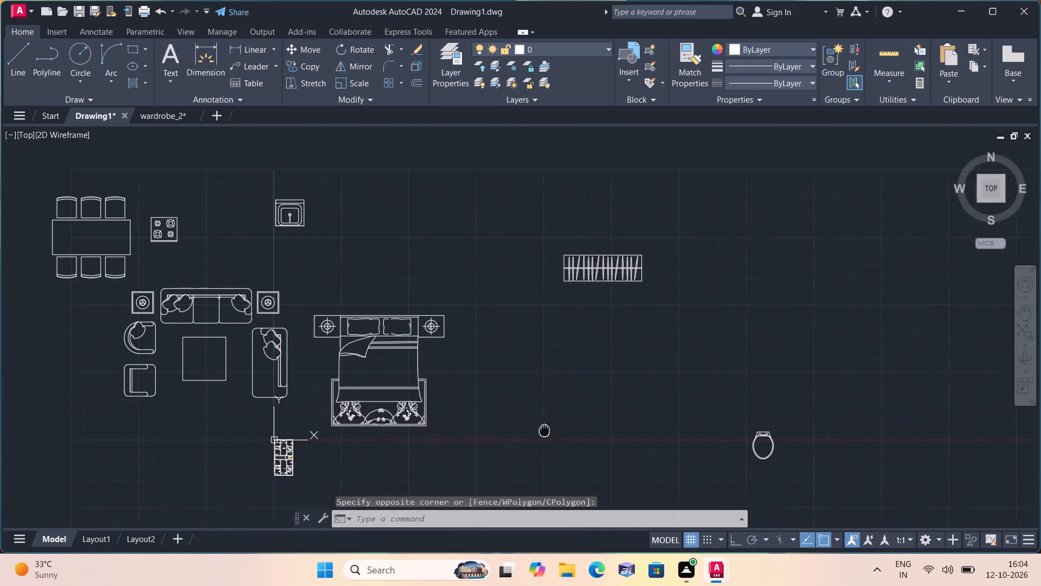
middle_click_drag(548, 434, 556, 442)
scroll(533, 439, "up", 1)
left_click(429, 452)
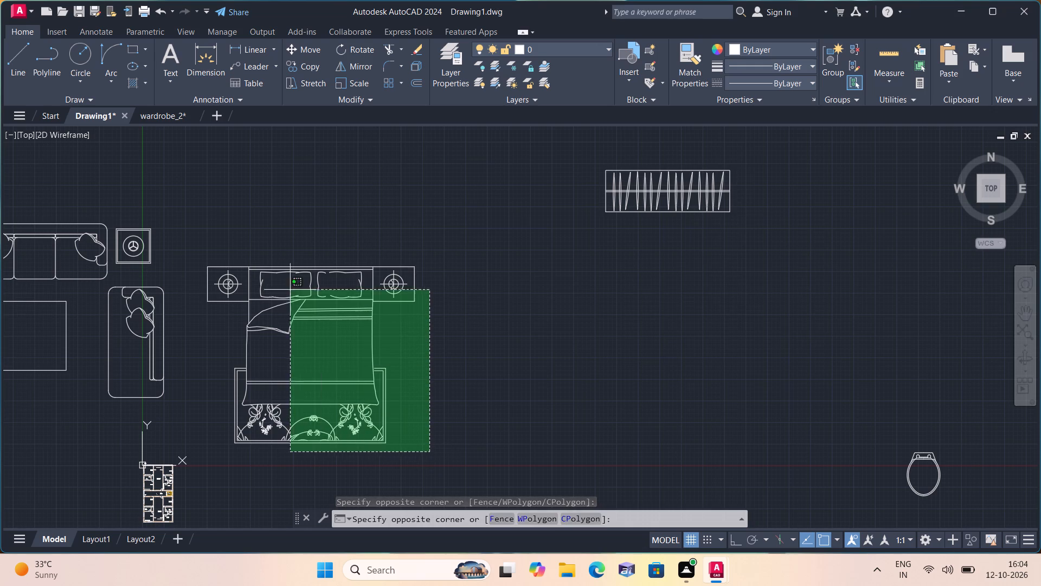
left_click(202, 227)
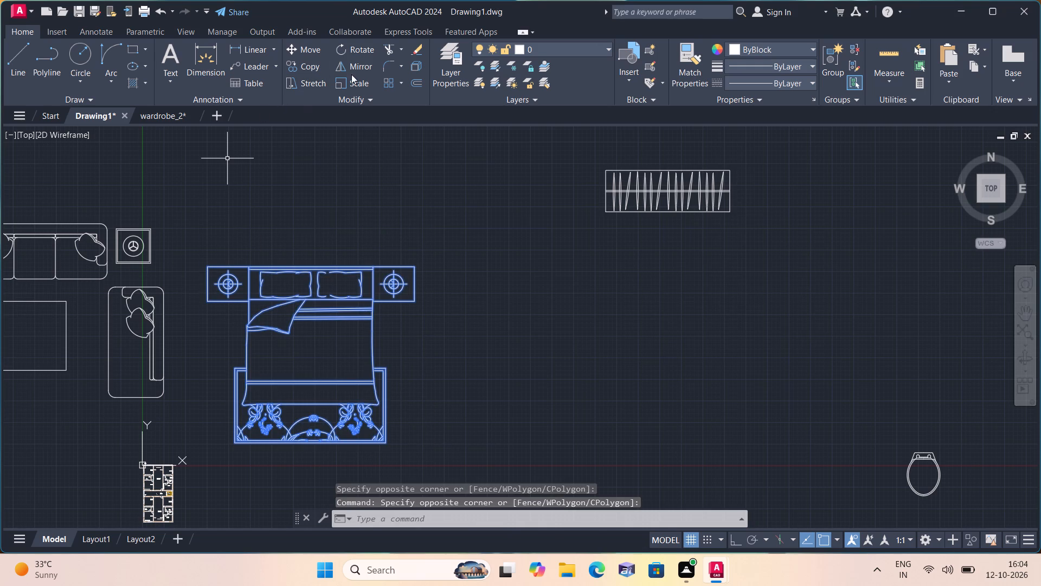
left_click(364, 49)
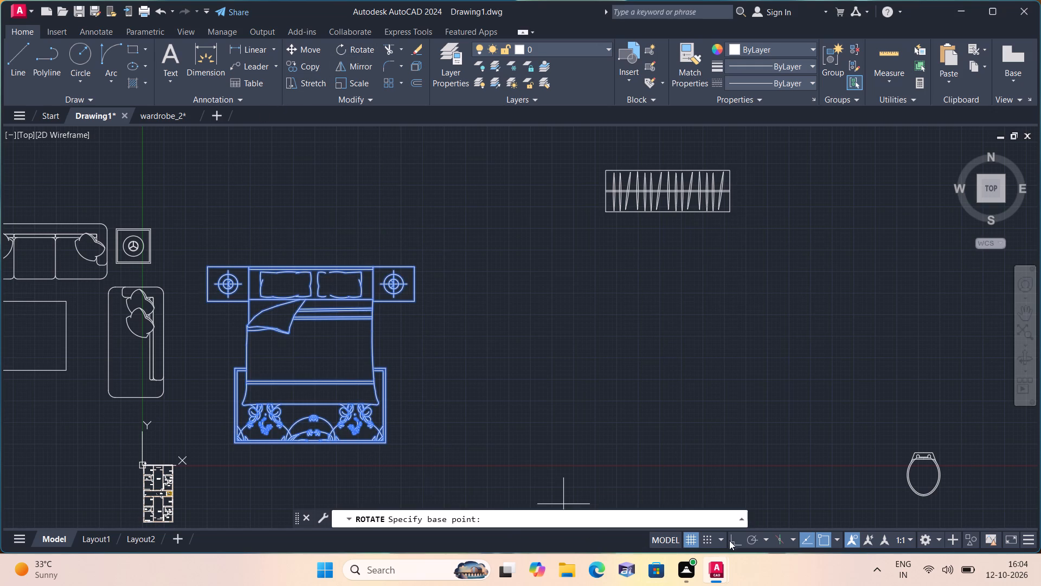
left_click(733, 538)
left_click(387, 413)
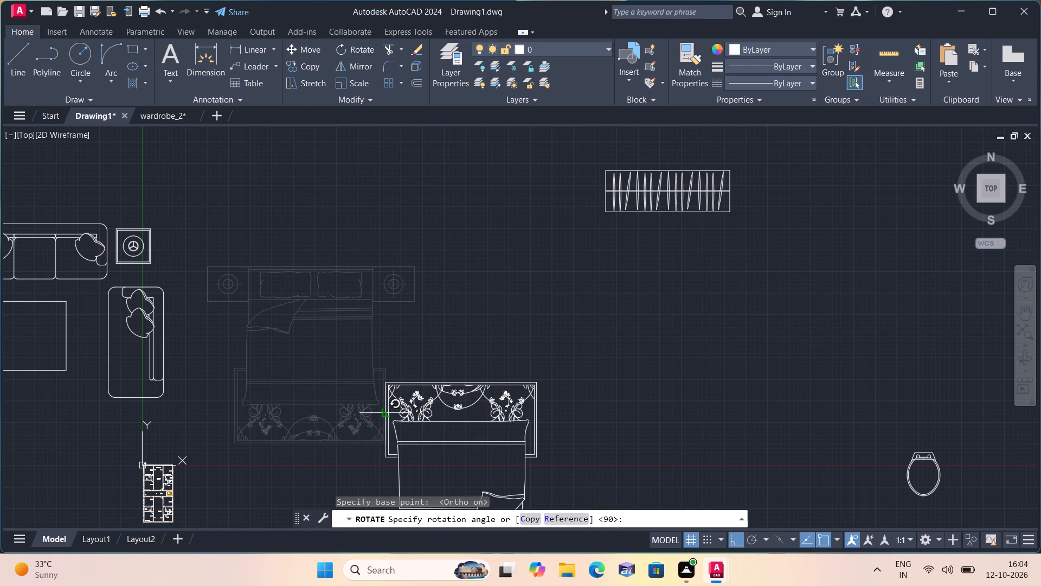
left_click(406, 234)
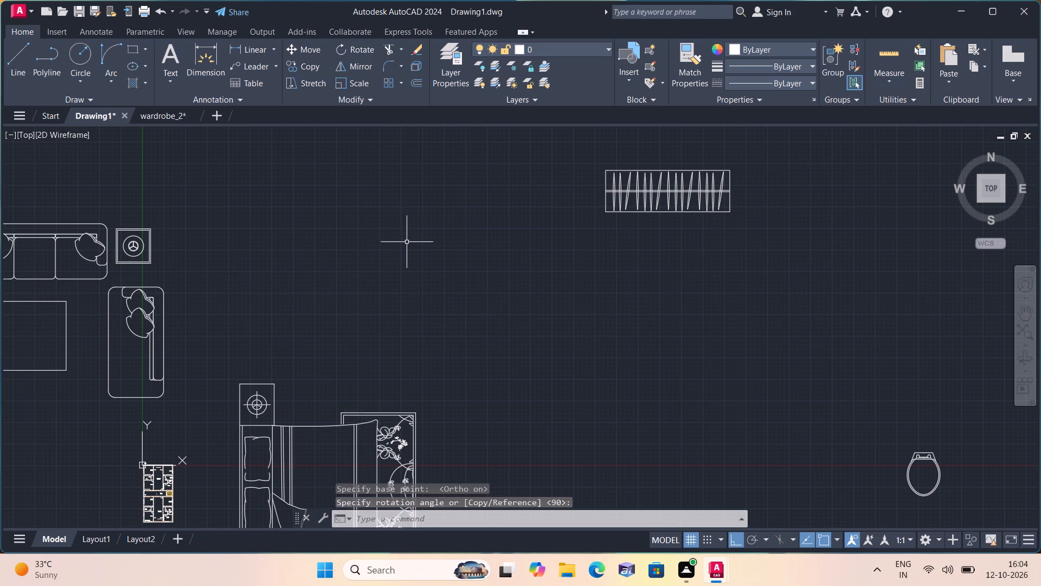
Rotate the four-burner cooktop beside the dining set by 270° about a point inside it.
middle_click_drag(425, 274, 640, 434)
middle_click_drag(402, 438, 661, 435)
left_click(513, 330)
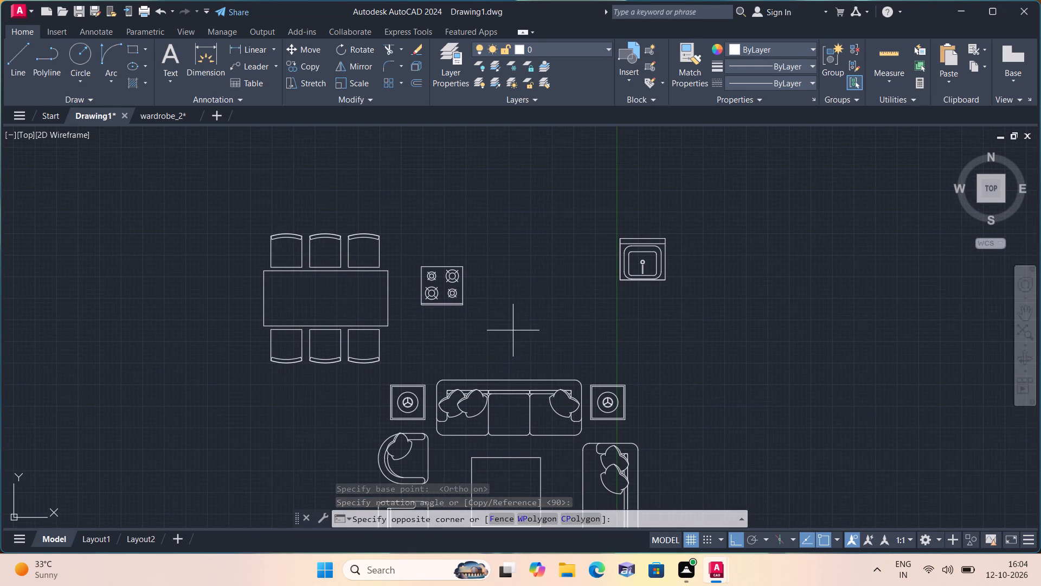
left_click(407, 244)
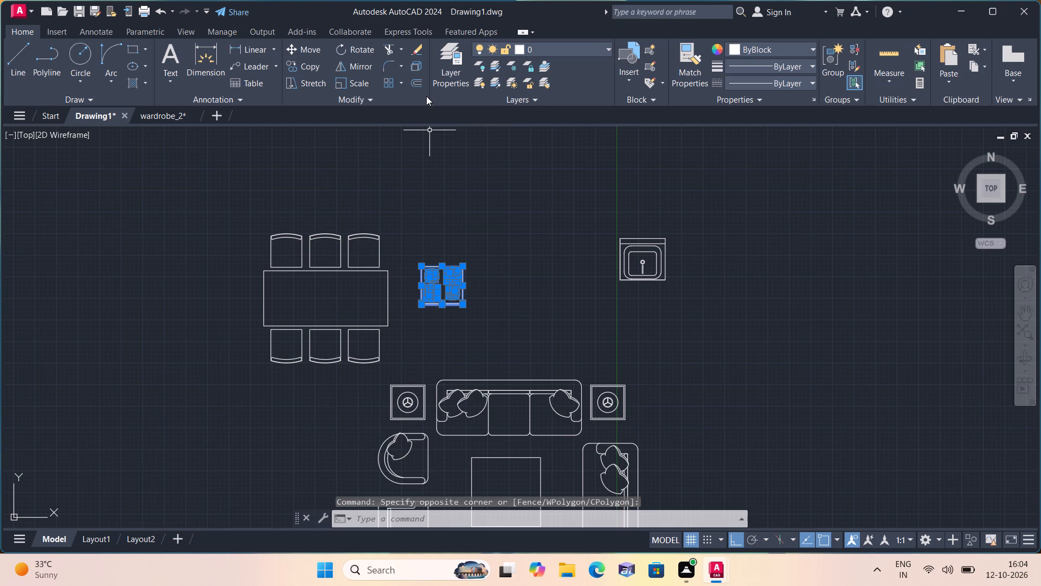
left_click(360, 47)
left_click(436, 279)
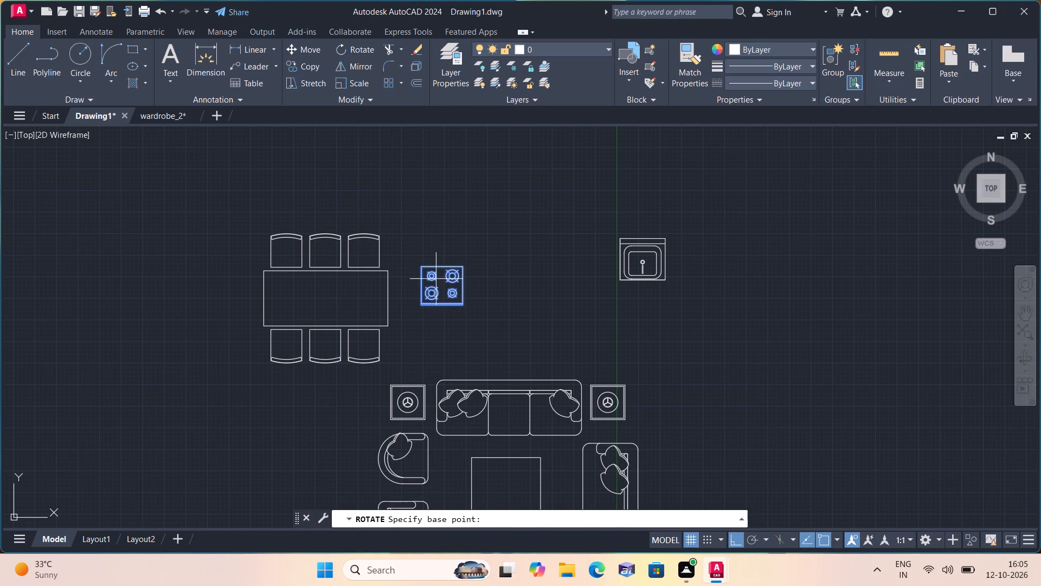
left_click(458, 337)
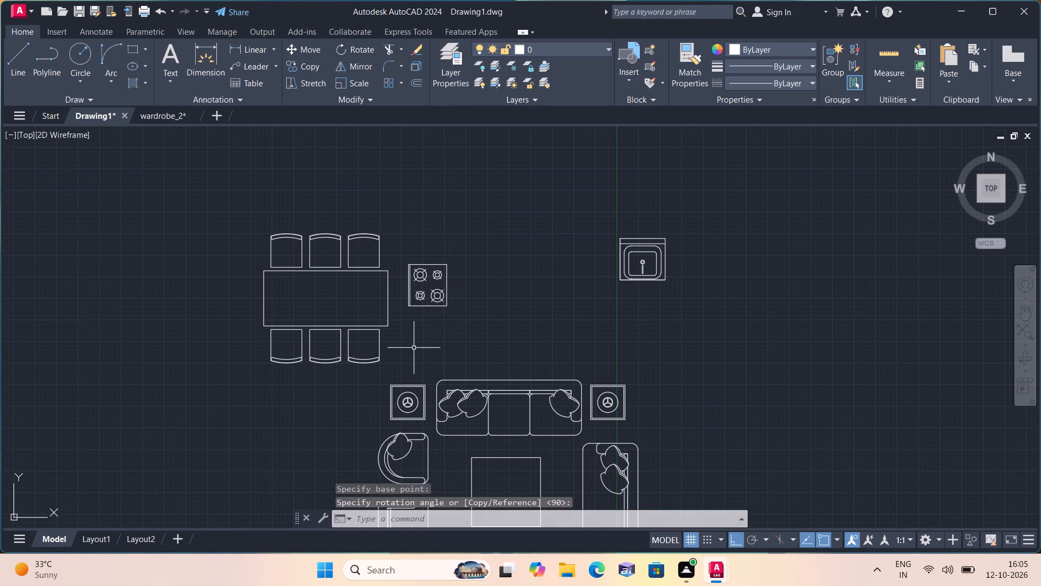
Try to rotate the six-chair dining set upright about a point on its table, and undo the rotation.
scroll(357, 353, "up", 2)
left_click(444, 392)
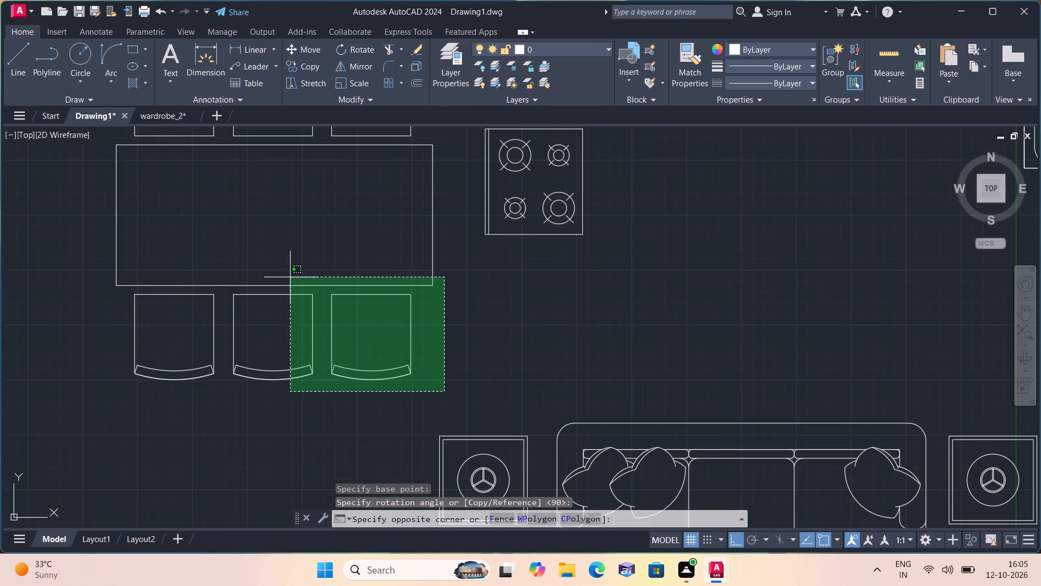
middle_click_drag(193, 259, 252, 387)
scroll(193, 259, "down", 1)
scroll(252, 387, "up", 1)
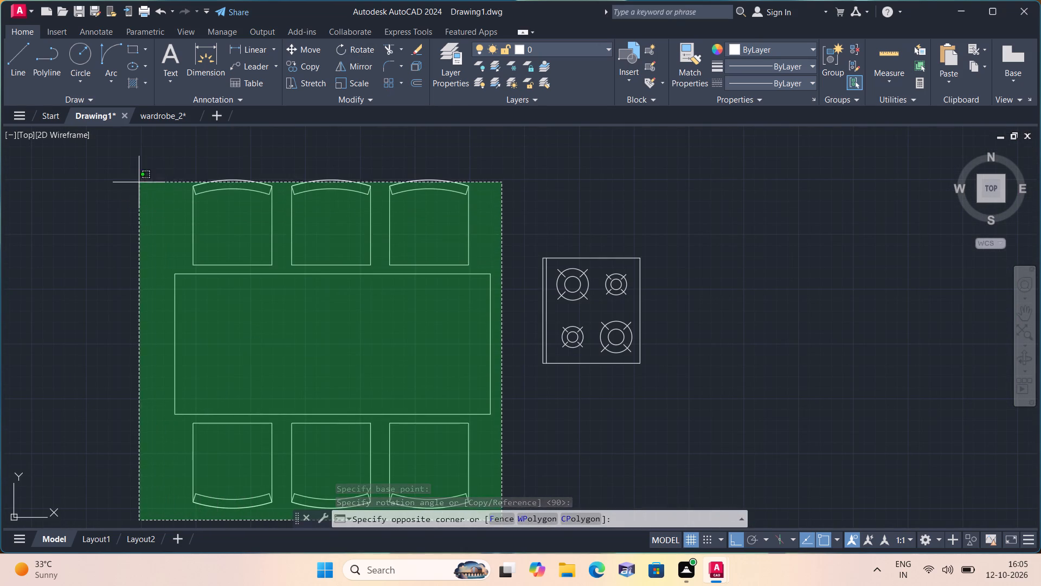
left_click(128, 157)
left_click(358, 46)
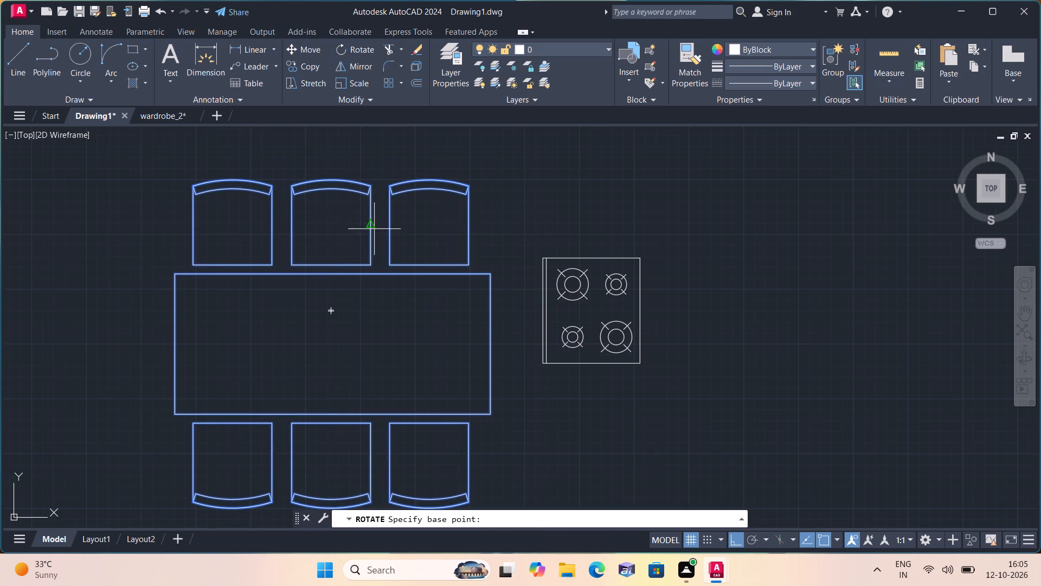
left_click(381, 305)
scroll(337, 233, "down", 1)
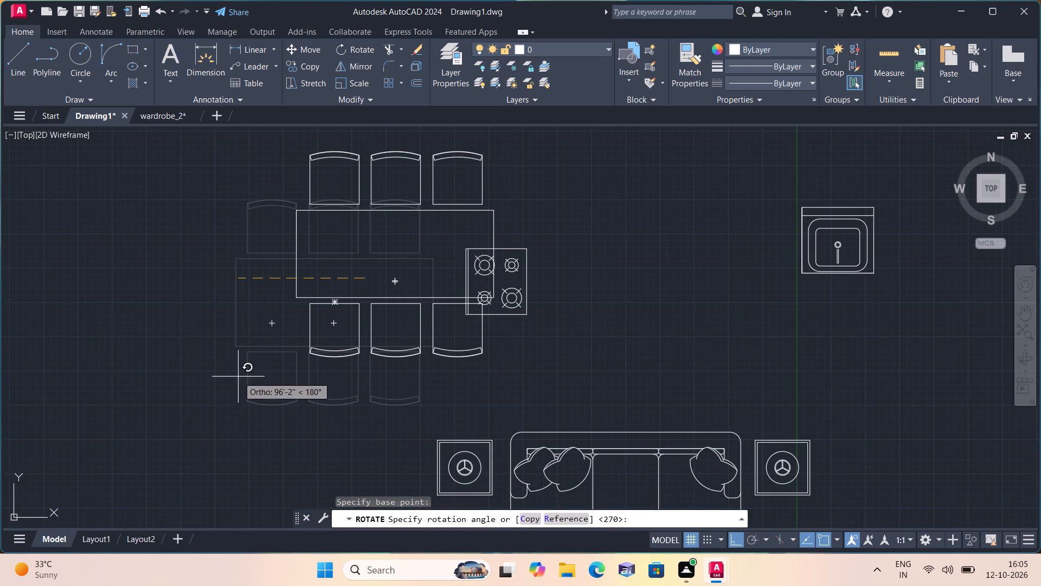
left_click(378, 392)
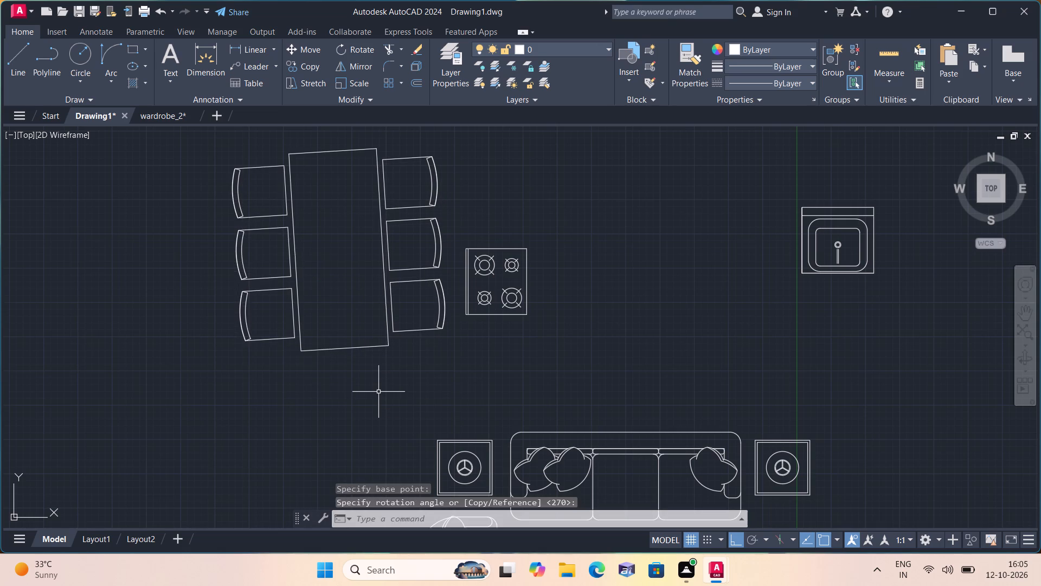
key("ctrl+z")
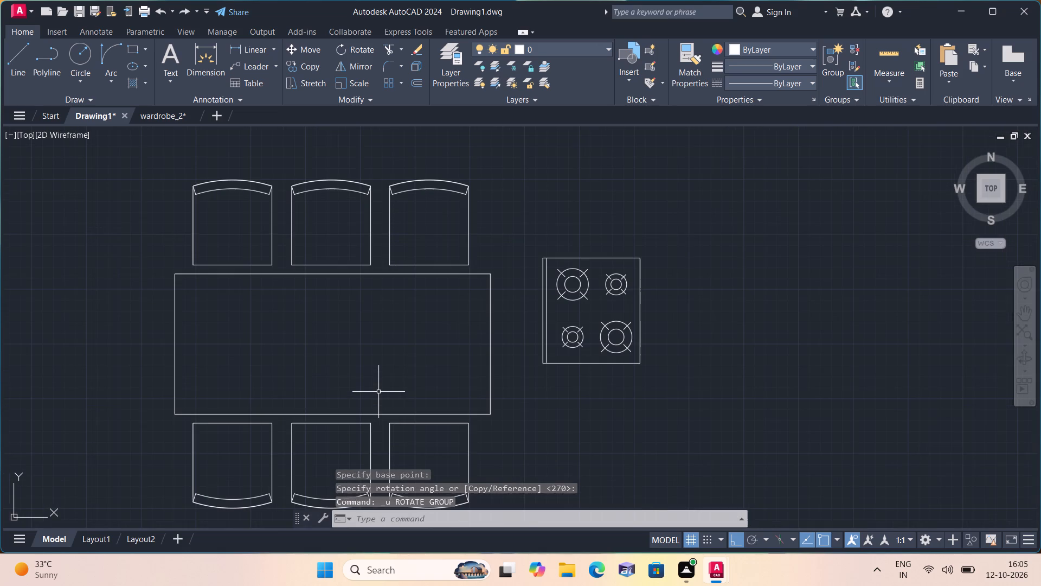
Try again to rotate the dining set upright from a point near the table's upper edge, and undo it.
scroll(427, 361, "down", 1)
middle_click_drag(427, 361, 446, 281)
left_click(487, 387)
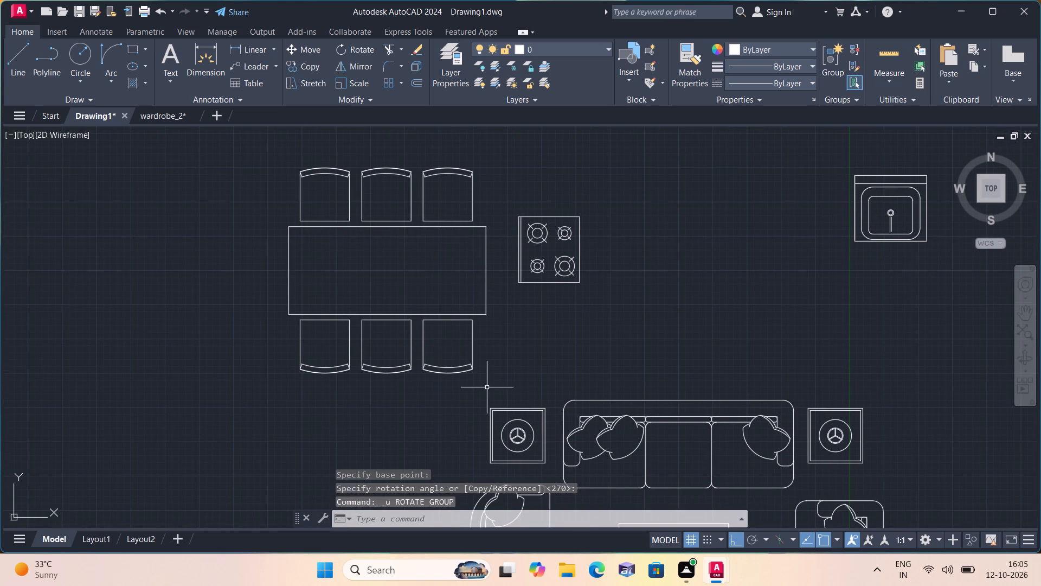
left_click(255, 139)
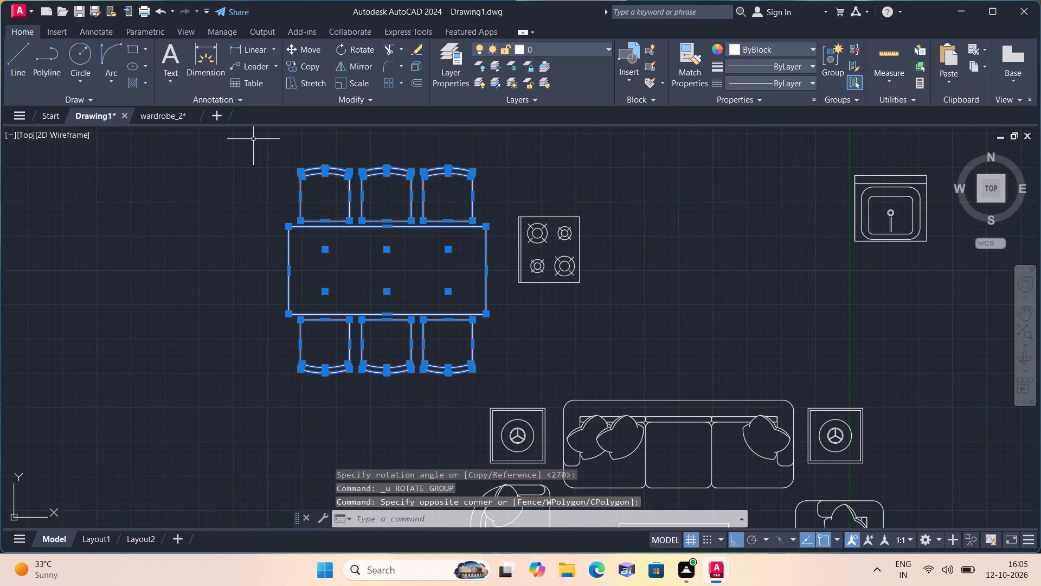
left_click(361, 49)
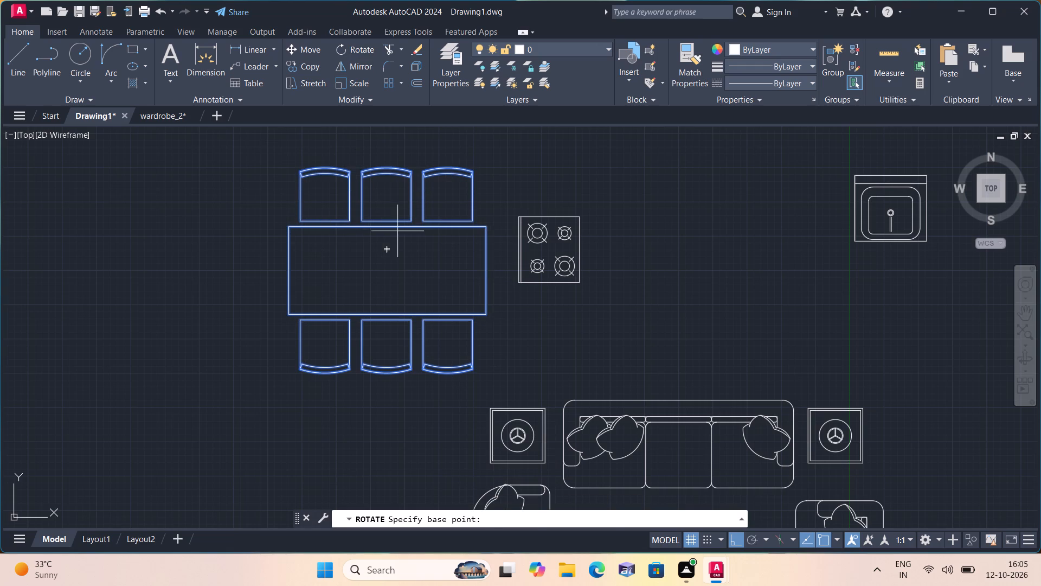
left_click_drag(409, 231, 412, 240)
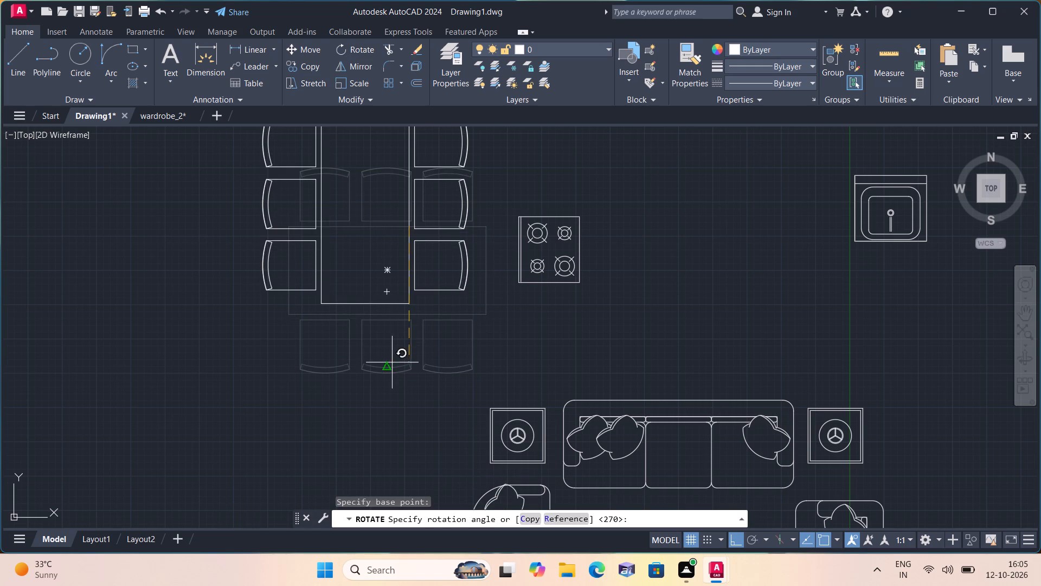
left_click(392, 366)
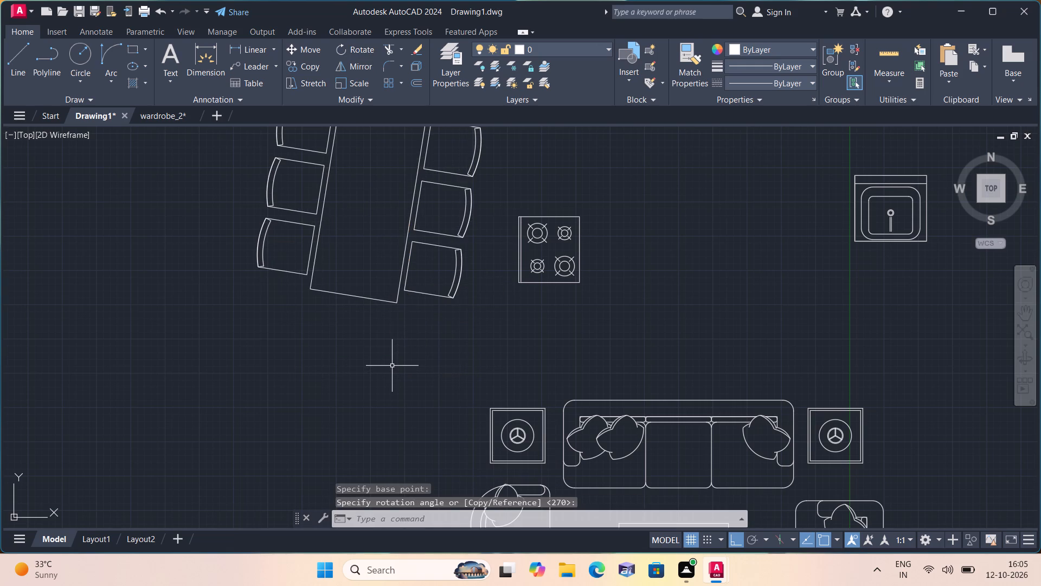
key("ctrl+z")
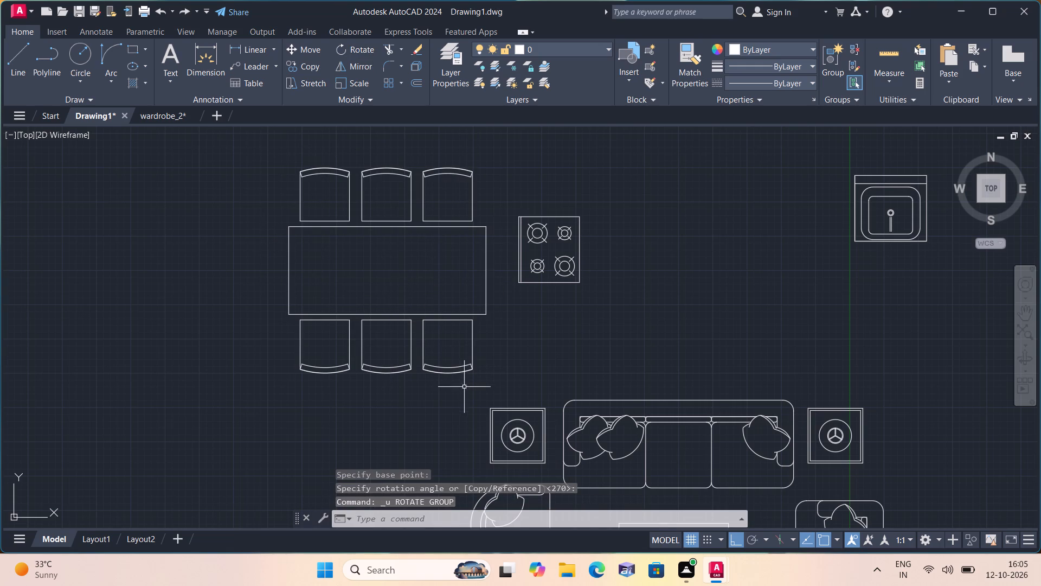
Rotate the six-chair dining set by 270° so the table runs vertically with three chairs on each side.
left_click(486, 390)
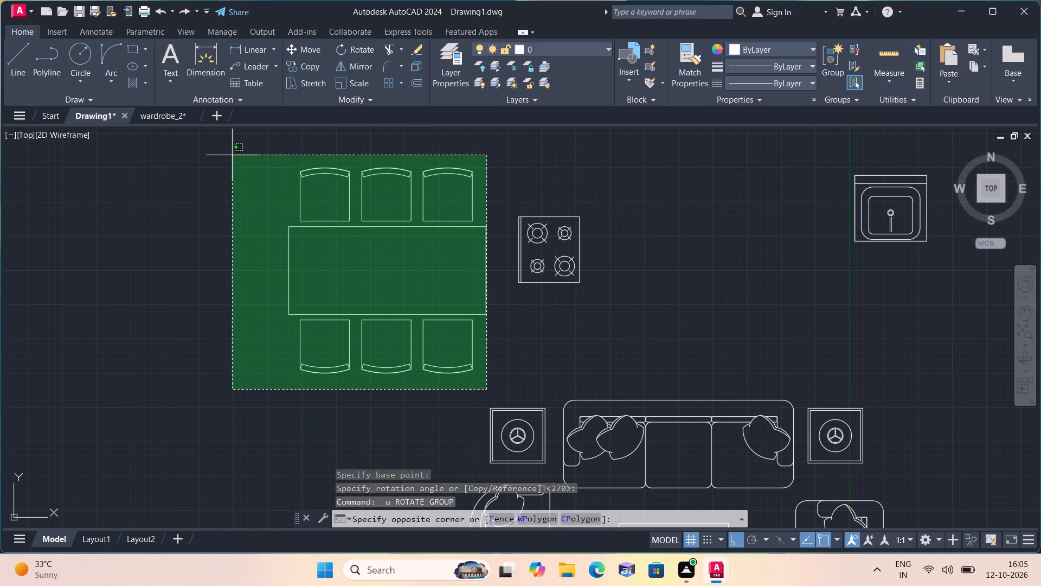
left_click(232, 146)
left_click(356, 48)
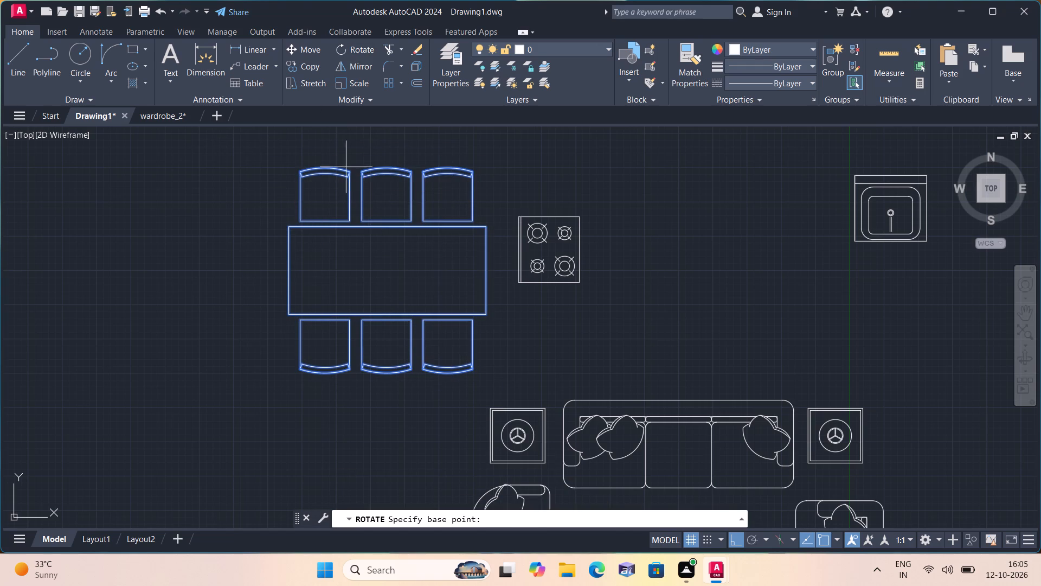
left_click(359, 238)
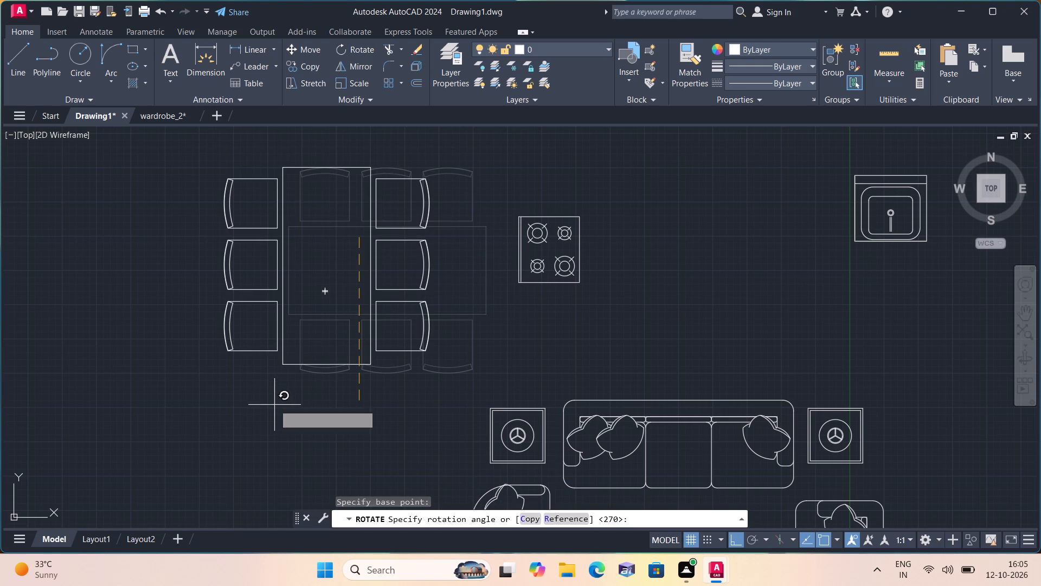
left_click(256, 466)
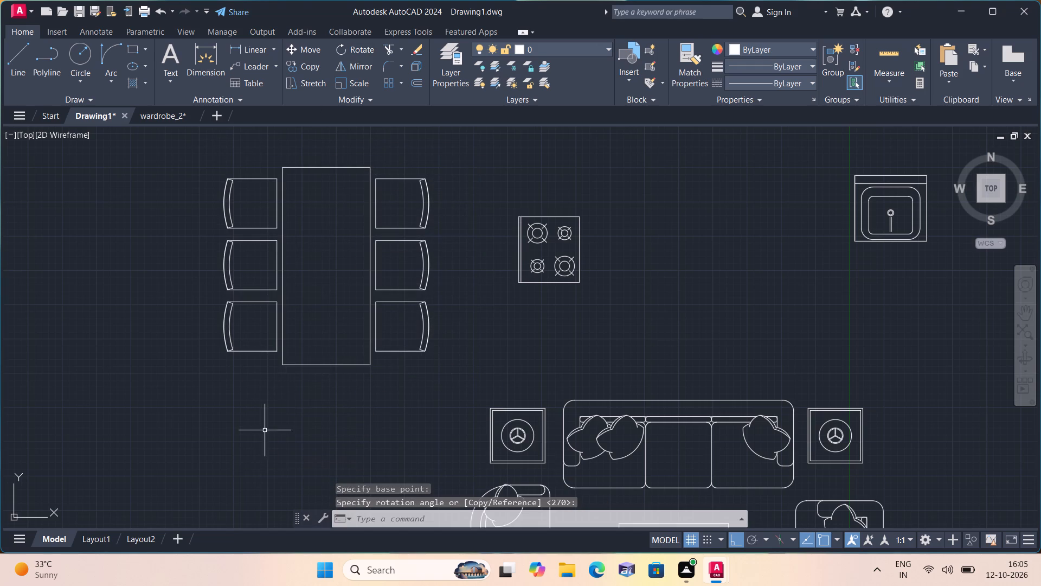
Move the cooktop straight up into the empty space above the level of the dining table and sink.
scroll(497, 300, "down", 1)
scroll(646, 359, "down", 2)
middle_click_drag(646, 359, 639, 224)
scroll(647, 254, "up", 1)
middle_click_drag(611, 209, 603, 357)
scroll(583, 317, "up", 2)
left_click_drag(581, 317, 579, 313)
left_click(444, 181)
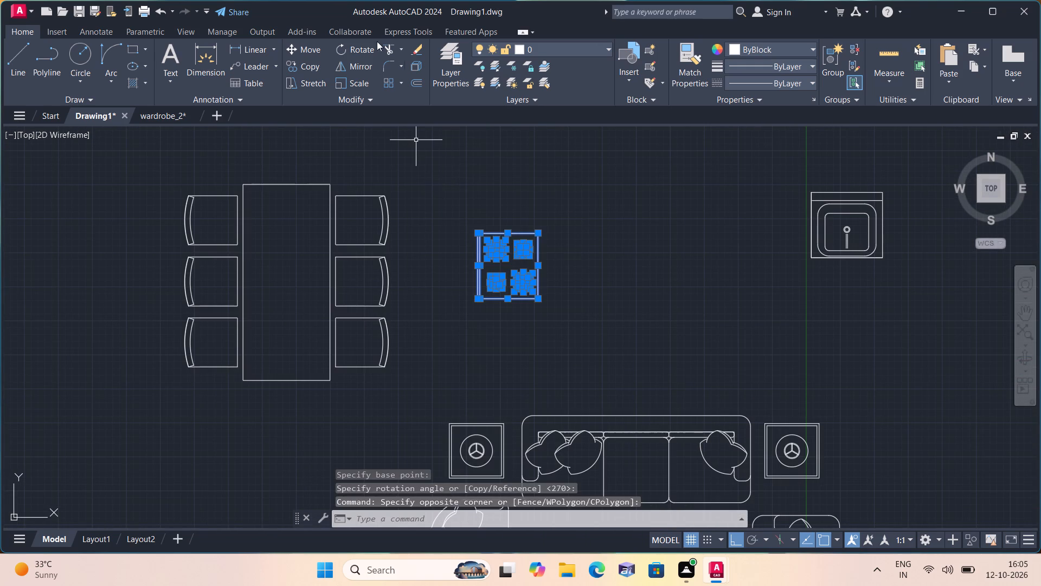
left_click(311, 49)
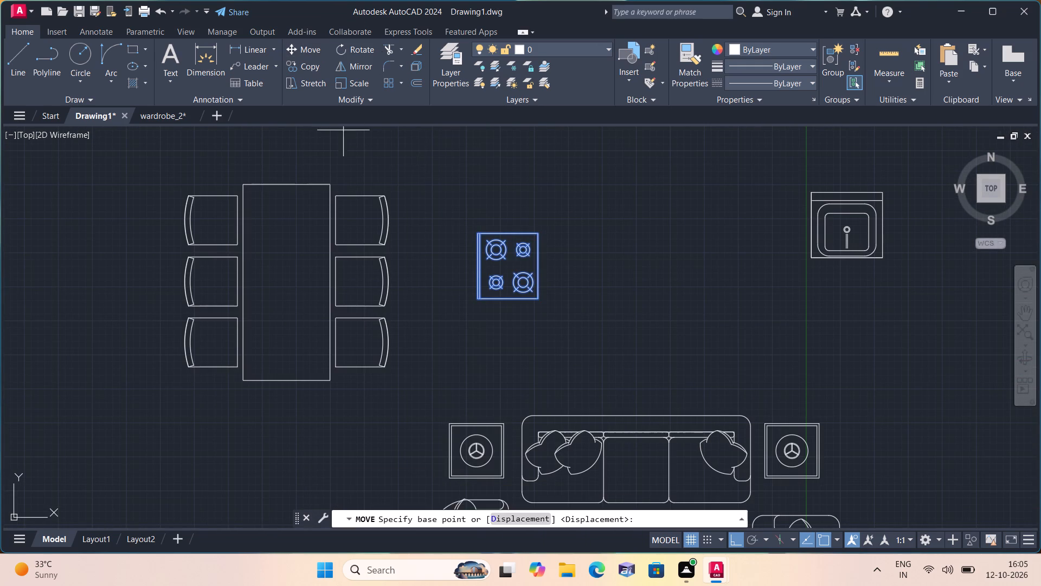
left_click(493, 289)
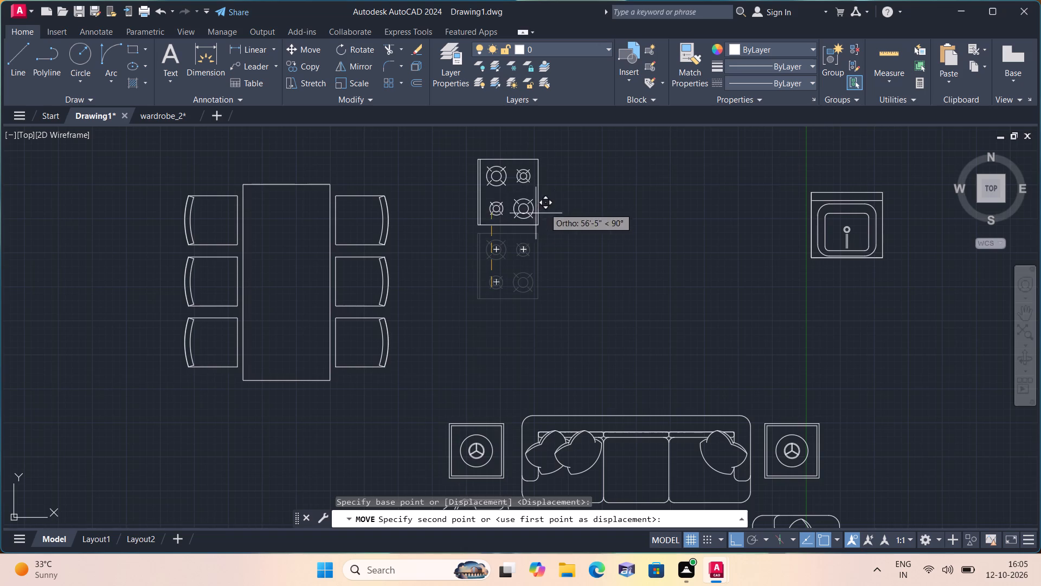
middle_click_drag(544, 211, 573, 360)
left_click(559, 290)
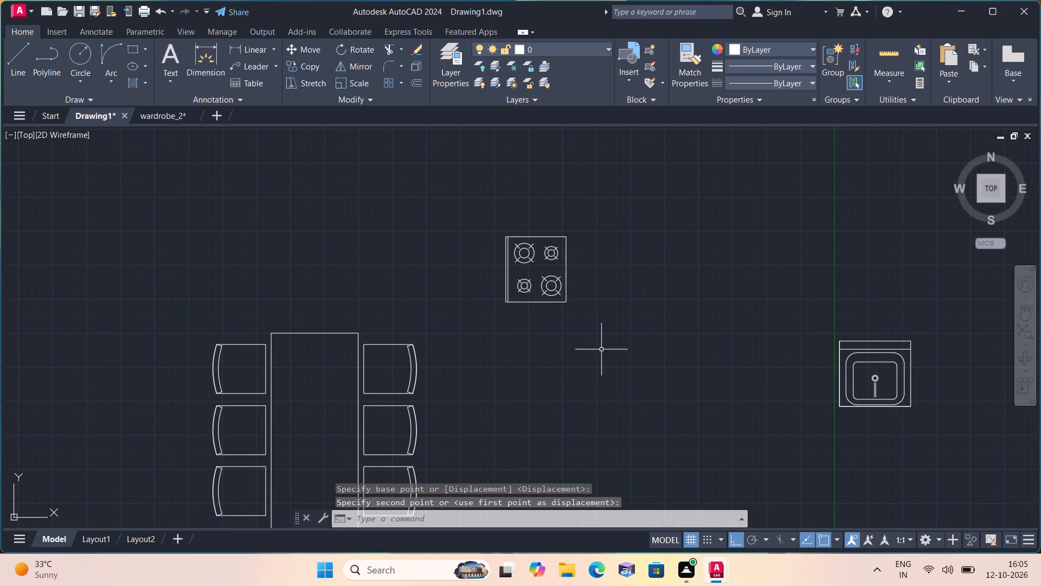
Rotate the whole living-room set, including sofas, armchairs, side tables and coffee table, by 270°.
middle_click_drag(600, 355, 615, 257)
scroll(607, 296, "down", 1)
middle_click_drag(602, 358, 599, 354)
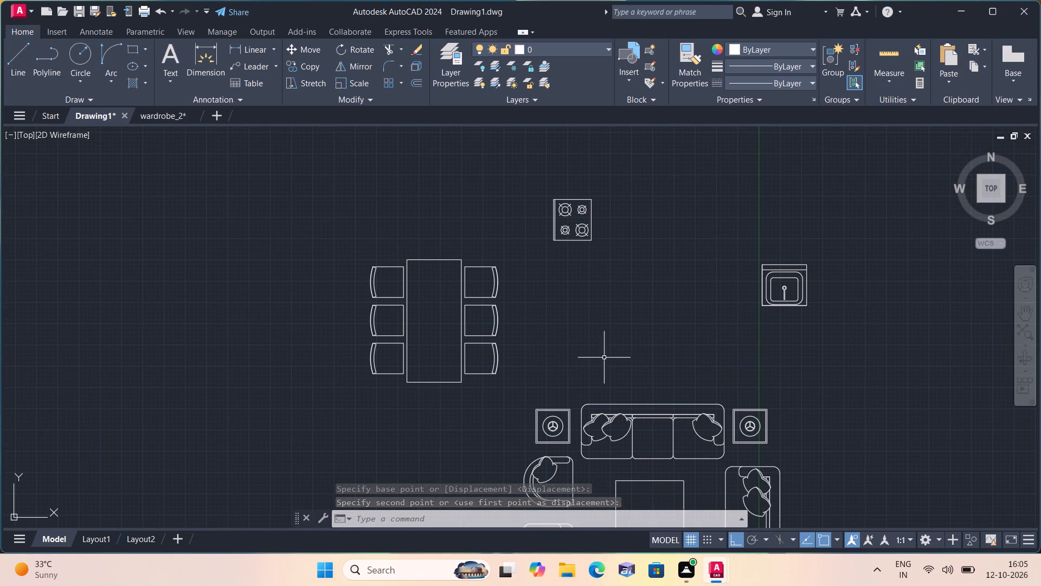
middle_click_drag(599, 354, 606, 226)
left_click_drag(793, 459, 786, 447)
left_click(488, 251)
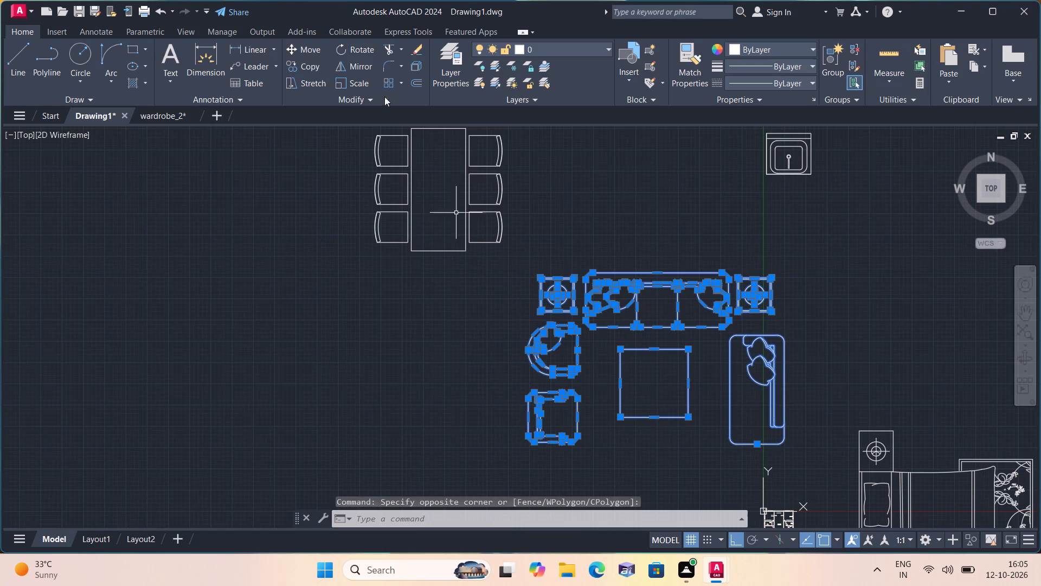
left_click(356, 46)
left_click_drag(698, 349, 697, 336)
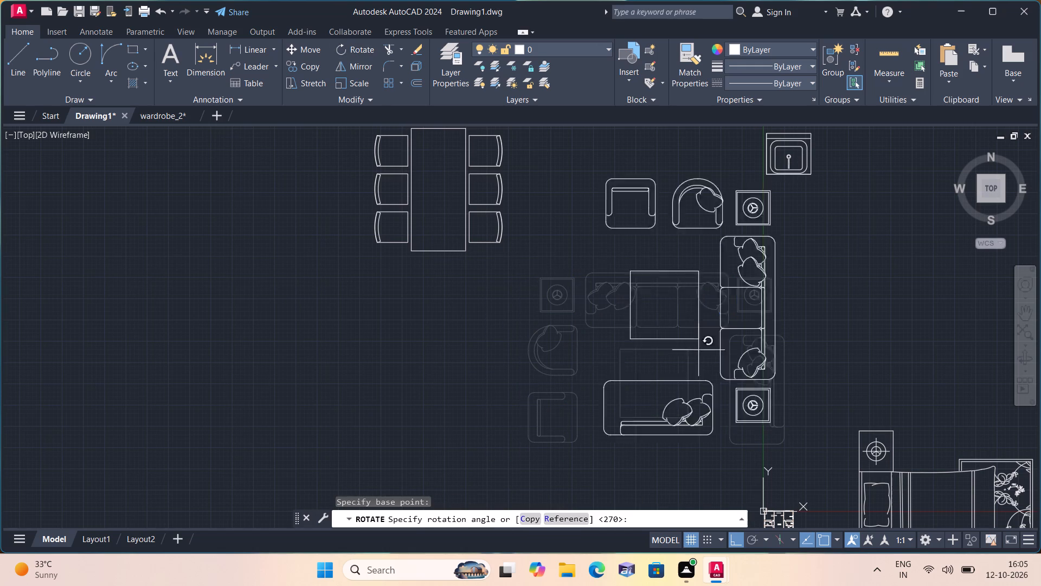
scroll(702, 249, "down", 1)
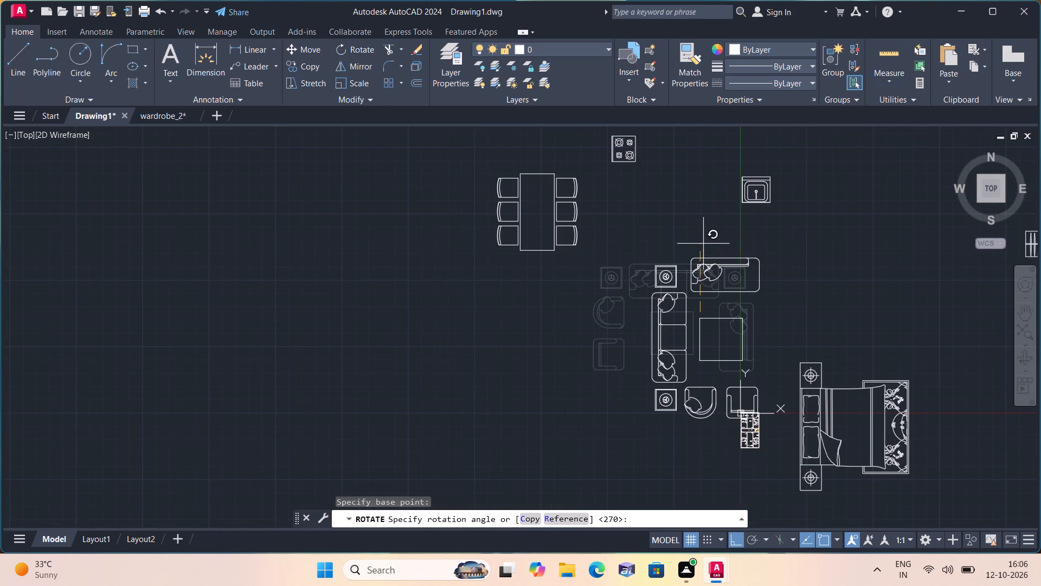
left_click(647, 411)
Move the six-chair dining set straight up into the empty space above the level of the cooktop.
left_click_drag(597, 283, 601, 267)
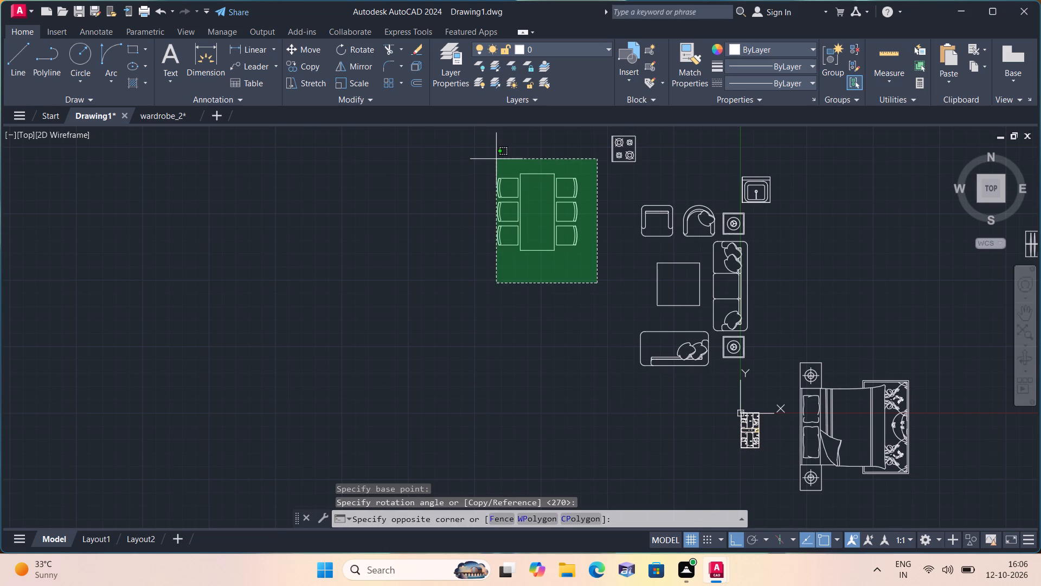
left_click(453, 154)
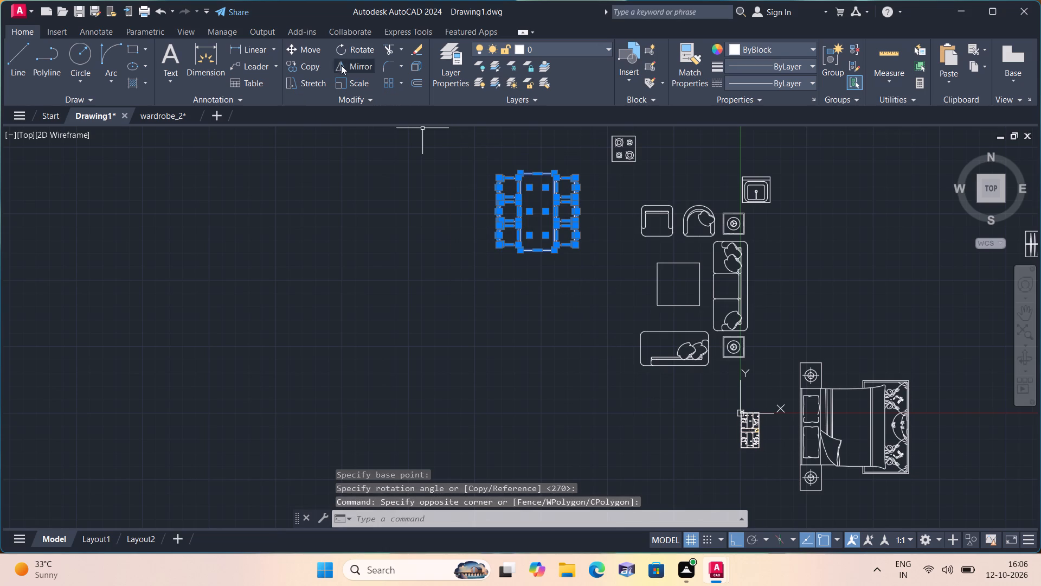
left_click(305, 47)
scroll(458, 206, "down", 1)
middle_click_drag(459, 211, 486, 322)
left_click(531, 319)
left_click(545, 217)
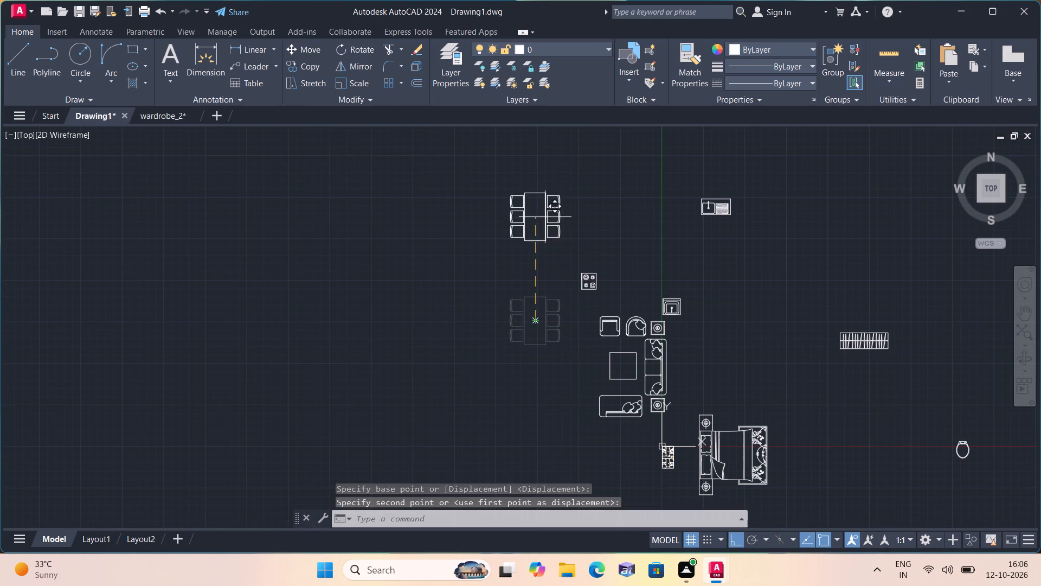
Mirror the whole living-room set about a vertical line on its left side, erasing the source objects.
middle_click_drag(646, 350, 644, 278)
scroll(646, 350, "down", 1)
scroll(636, 307, "up", 2)
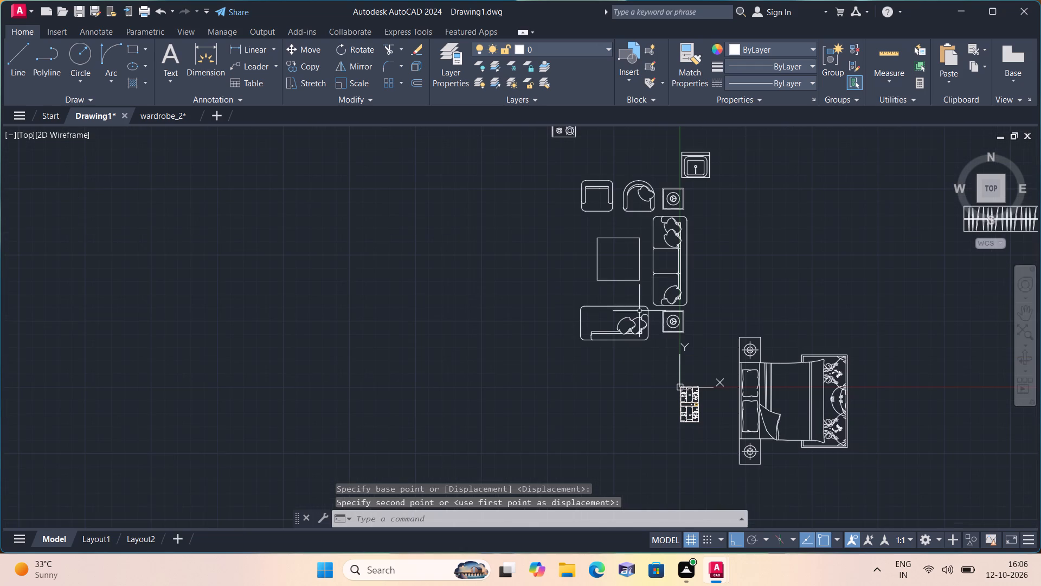
left_click(695, 340)
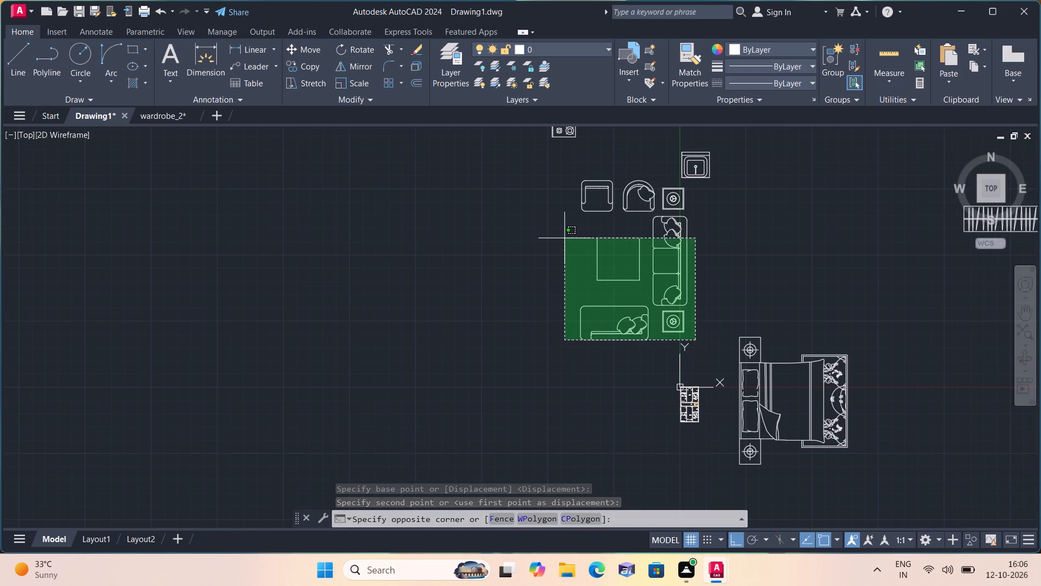
left_click(569, 179)
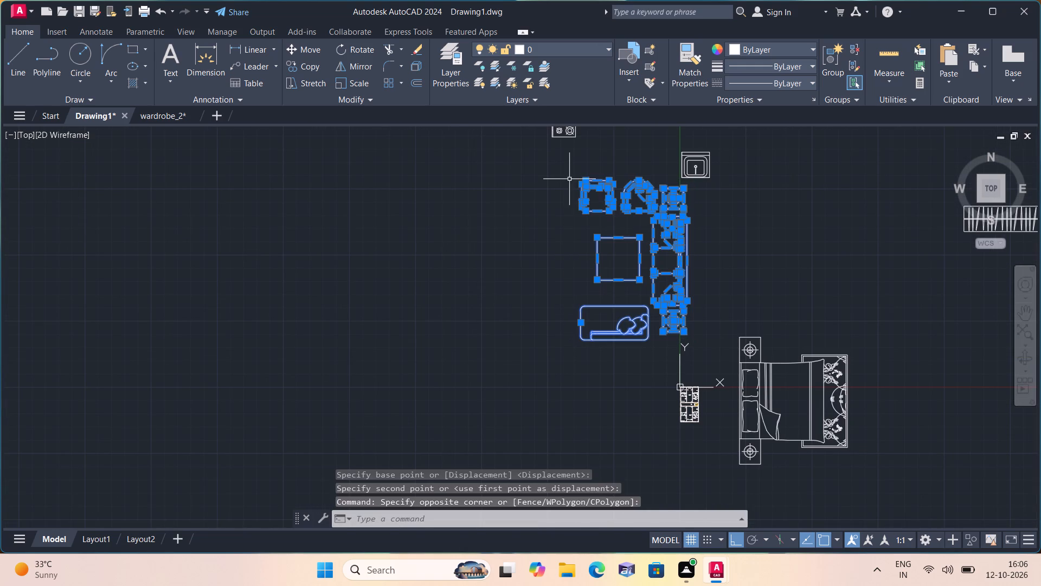
left_click(356, 60)
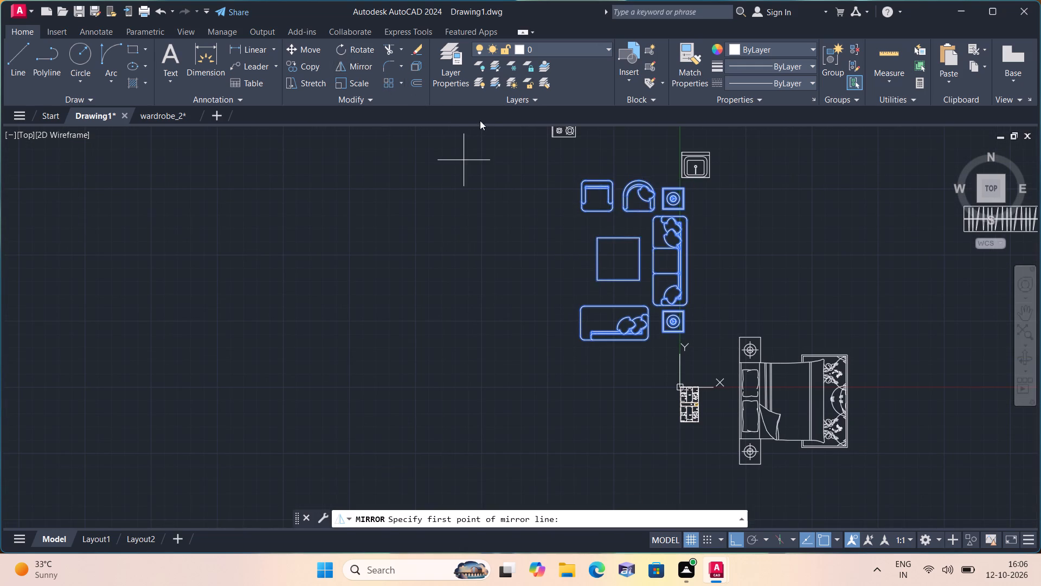
left_click(538, 178)
left_click(526, 371)
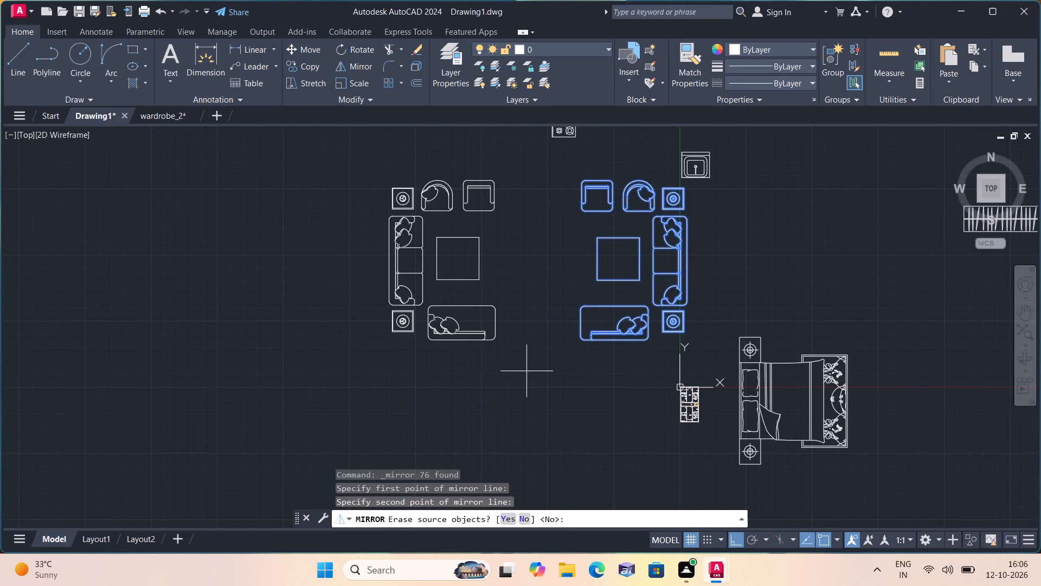
left_click(508, 512)
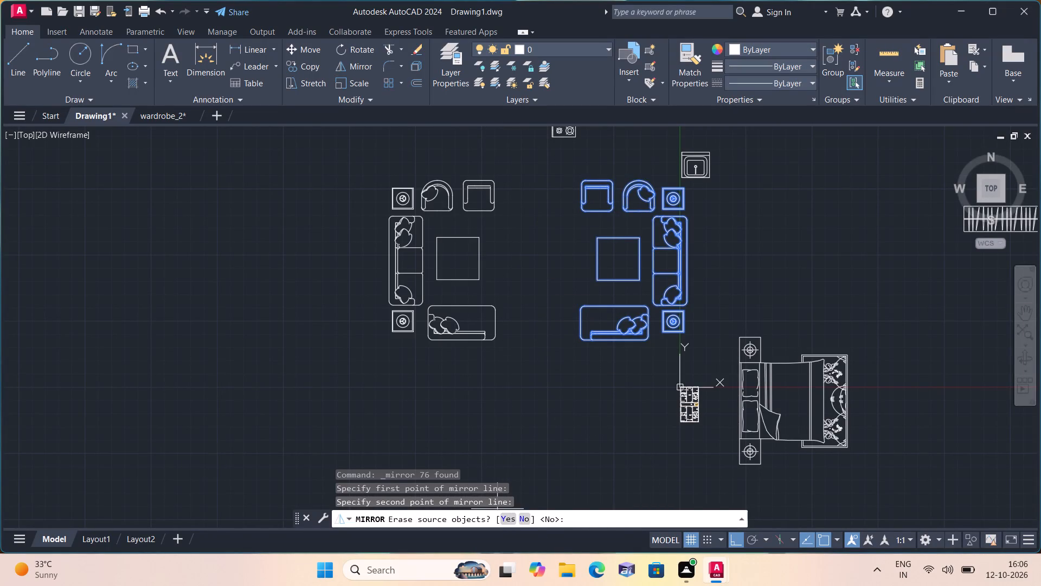
left_click(506, 517)
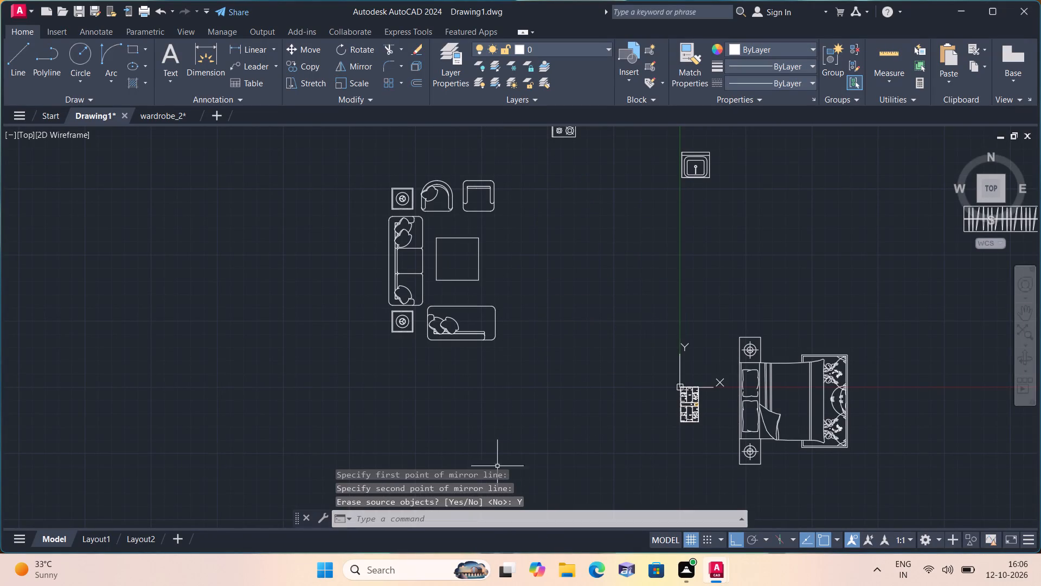
Turn Ortho off and move the toilet fixture into the gap between the floor plan and the double bed.
middle_click_drag(660, 347, 665, 308)
scroll(665, 307, "down", 2)
scroll(675, 328, "up", 3)
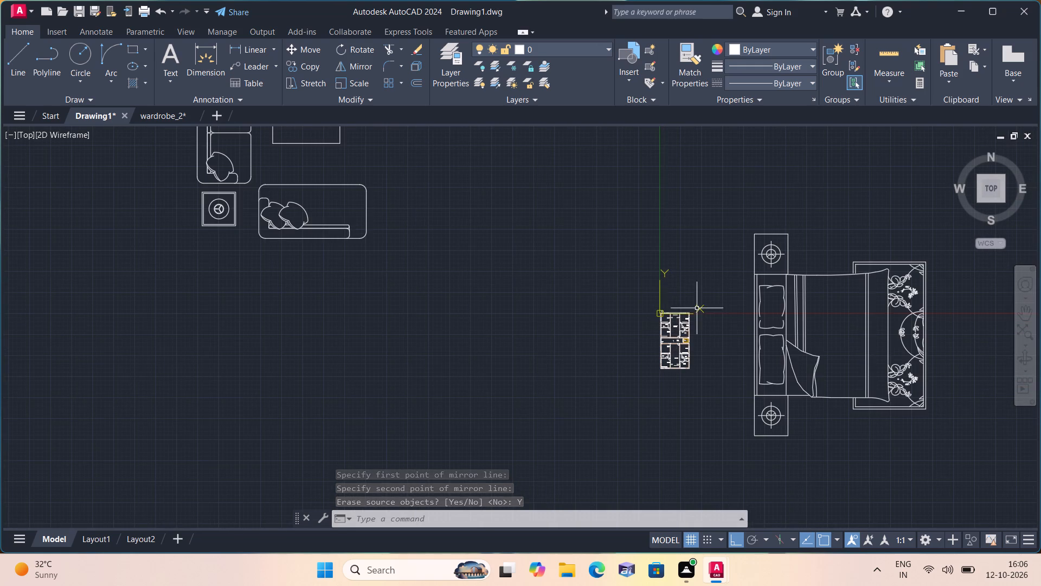
left_click(738, 533)
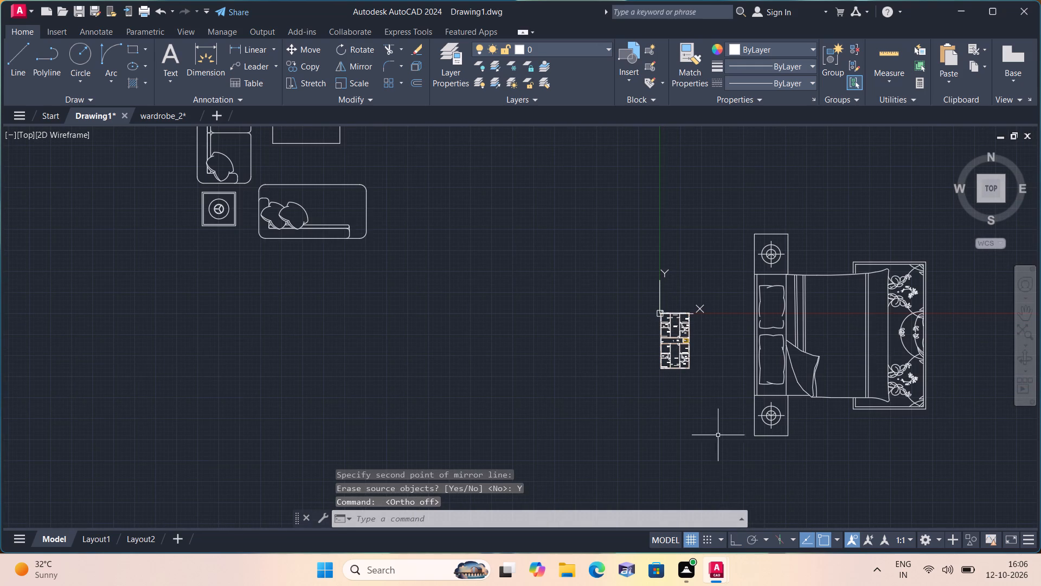
scroll(744, 318, "down", 1)
middle_click_drag(744, 318, 528, 272)
scroll(529, 297, "down", 1)
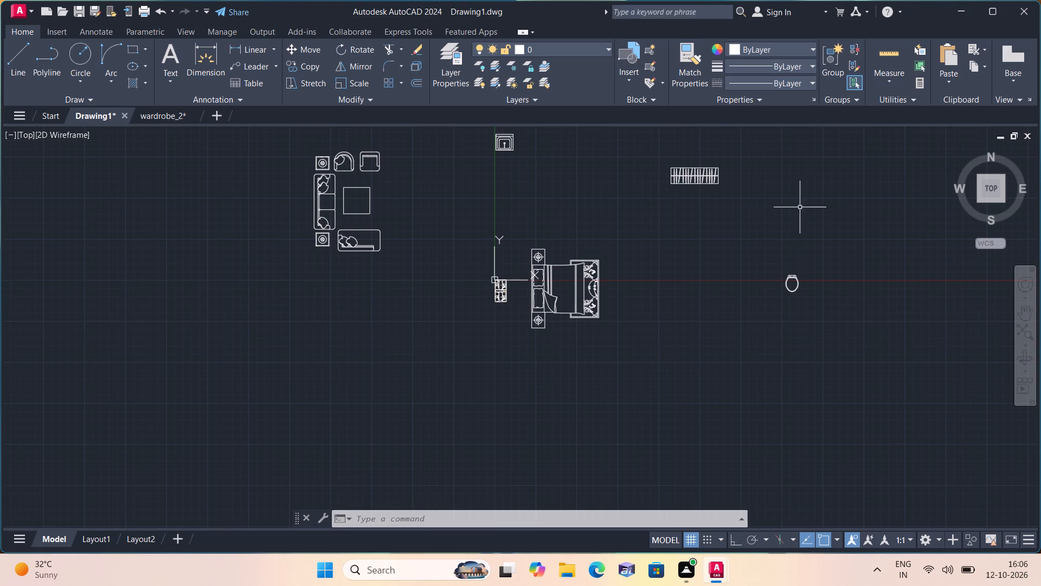
scroll(733, 242, "up", 2)
left_click(790, 278)
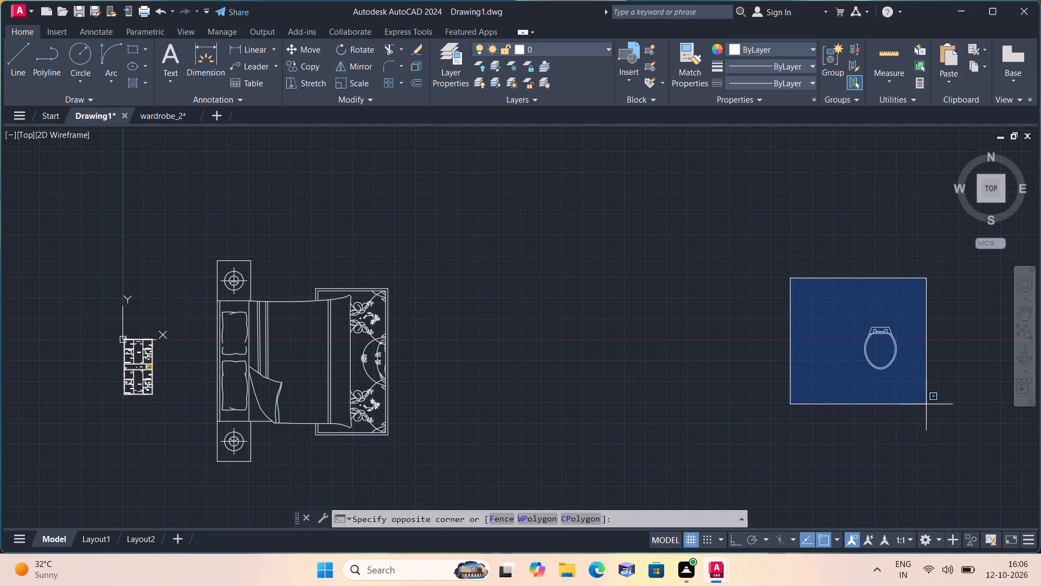
left_click(926, 405)
left_click(301, 50)
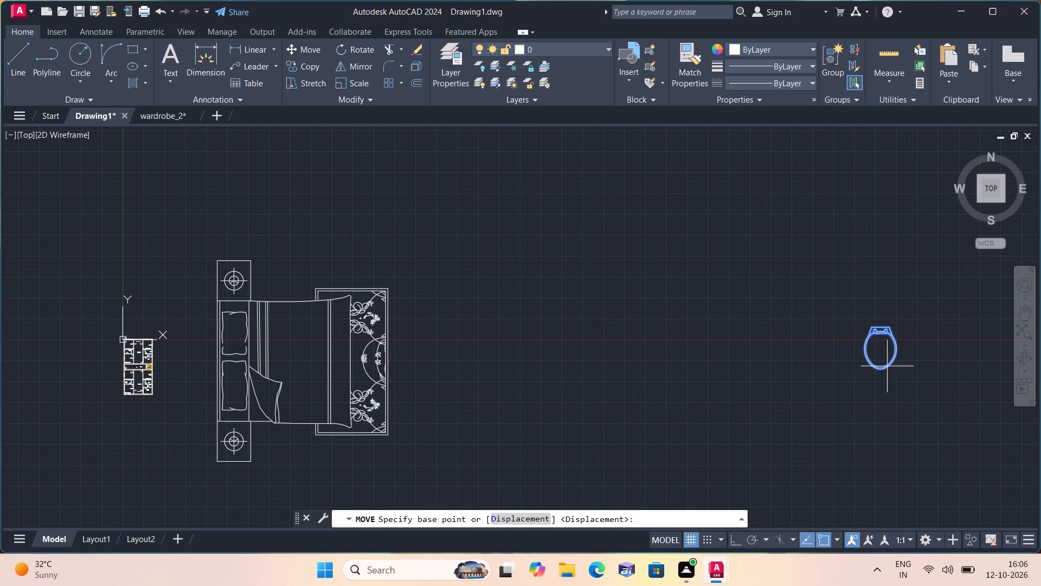
left_click(880, 349)
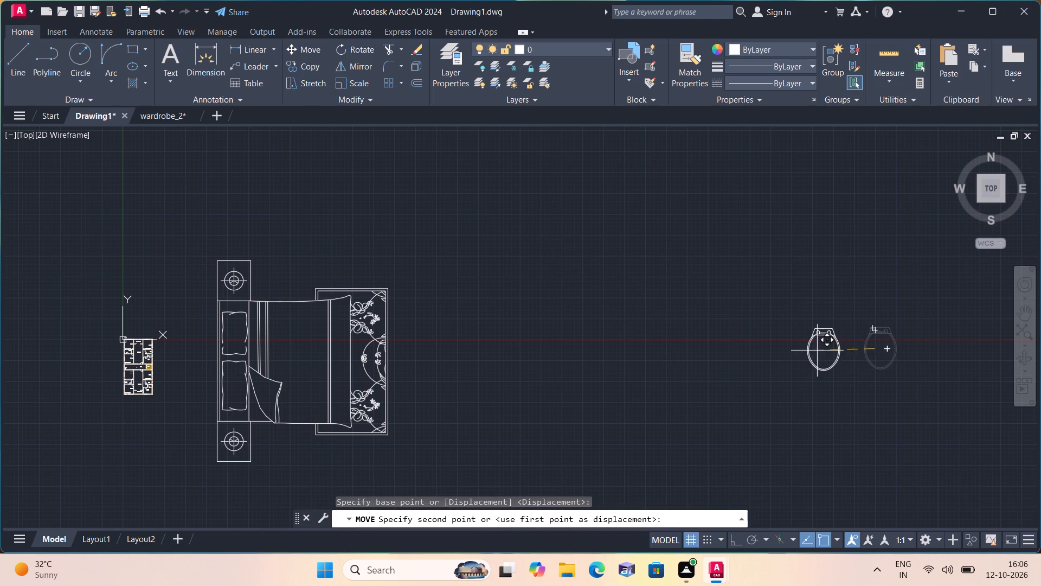
scroll(183, 392, "up", 3)
middle_click(183, 392)
scroll(183, 392, "down", 1)
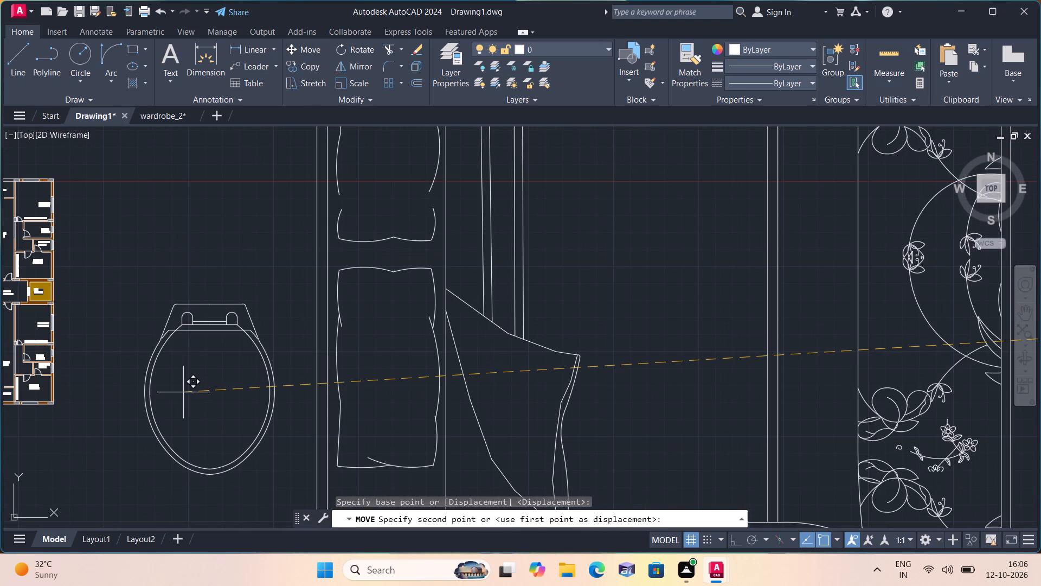
scroll(183, 392, "down", 2)
scroll(183, 392, "up", 1)
left_click(183, 393)
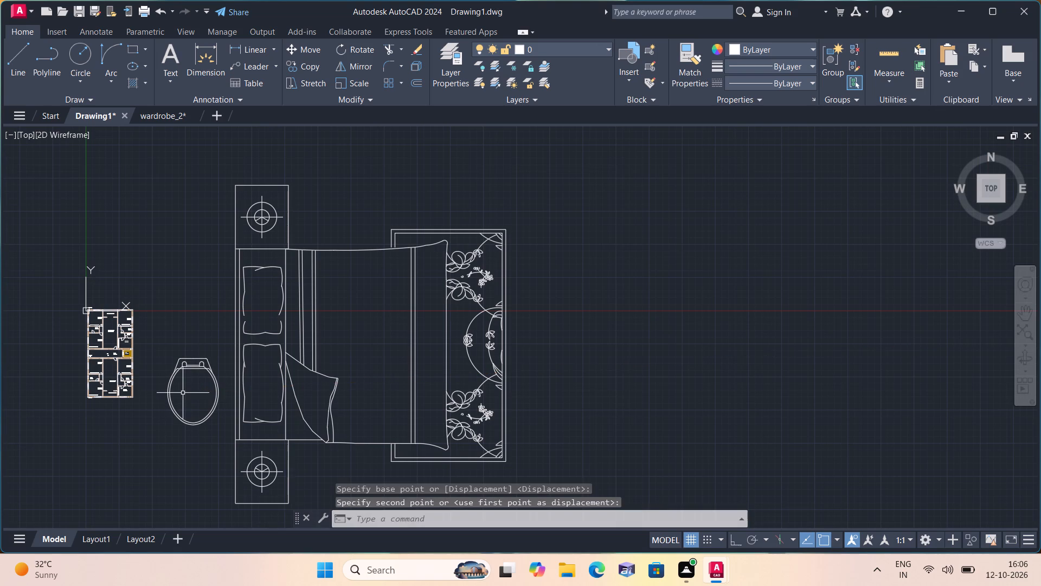
Scale the toilet fixture down from a base point inside its bowl to suit the floor plan's toilet rooms.
scroll(183, 393, "down", 1)
scroll(62, 579, "down", 1)
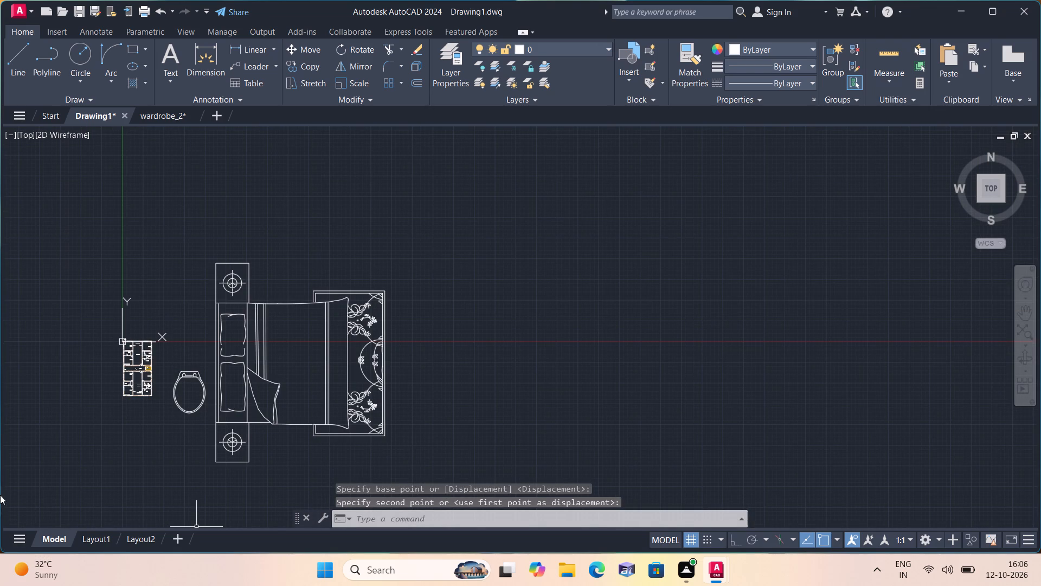
middle_click_drag(39, 467, 400, 518)
scroll(526, 463, "up", 2)
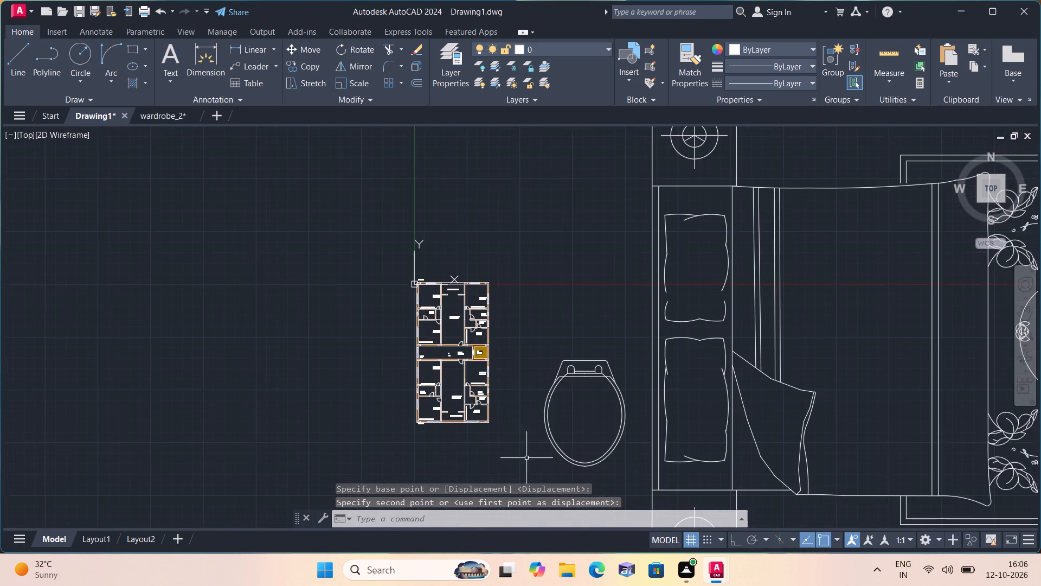
scroll(519, 433, "up", 2)
left_click(807, 475)
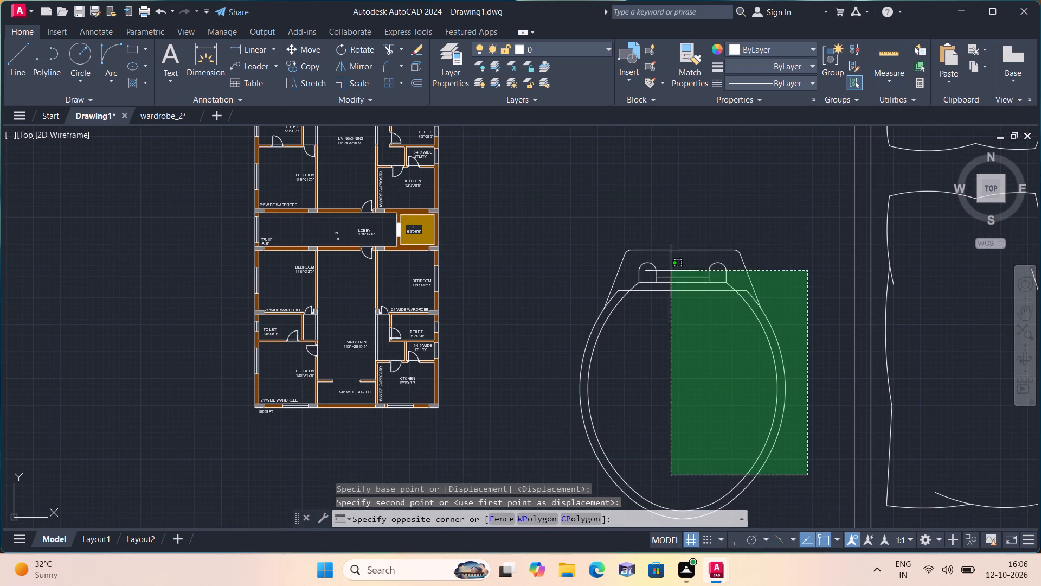
left_click(594, 211)
left_click(358, 84)
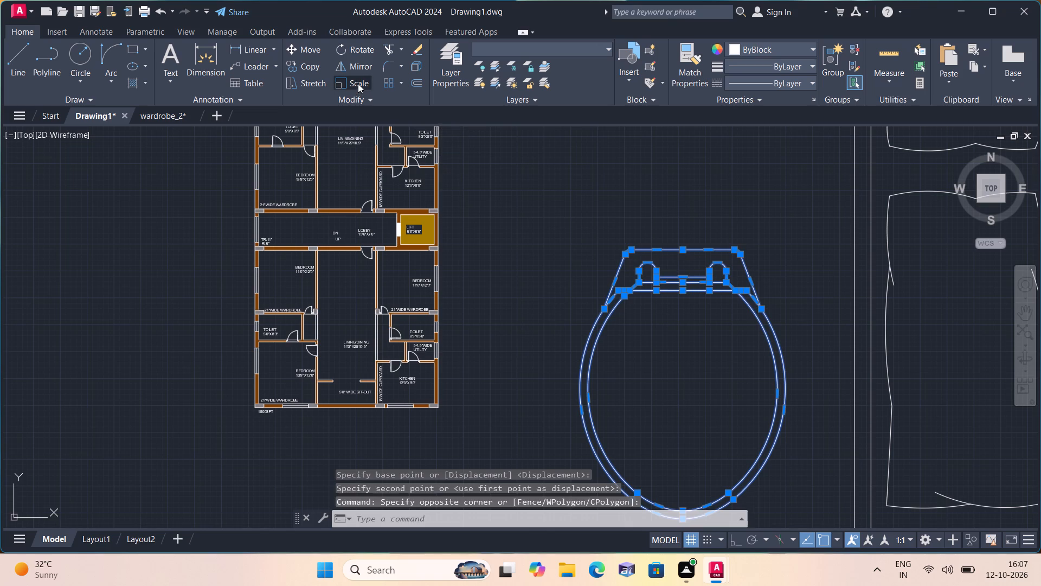
left_click(711, 374)
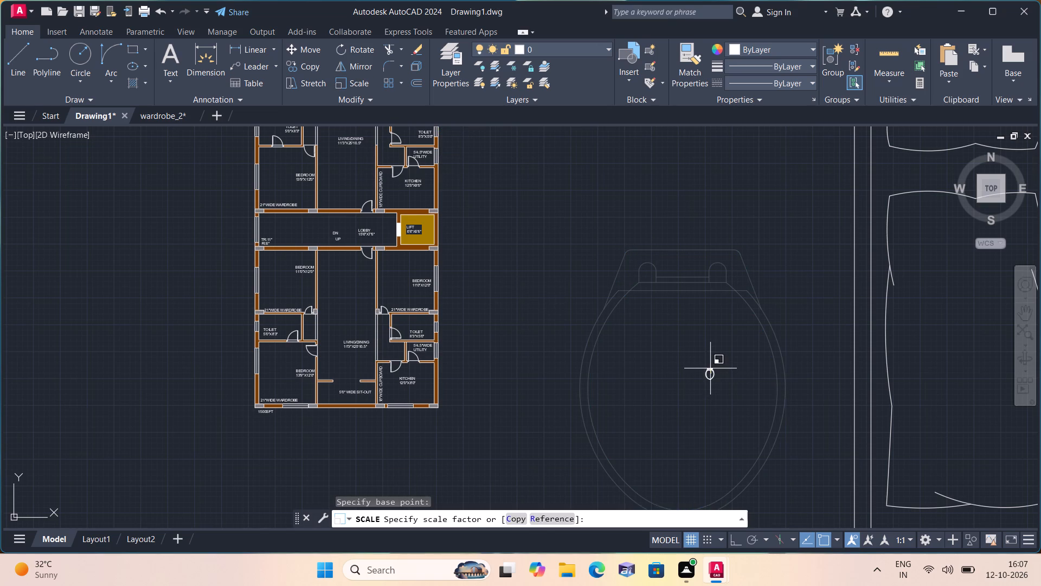
left_click(710, 369)
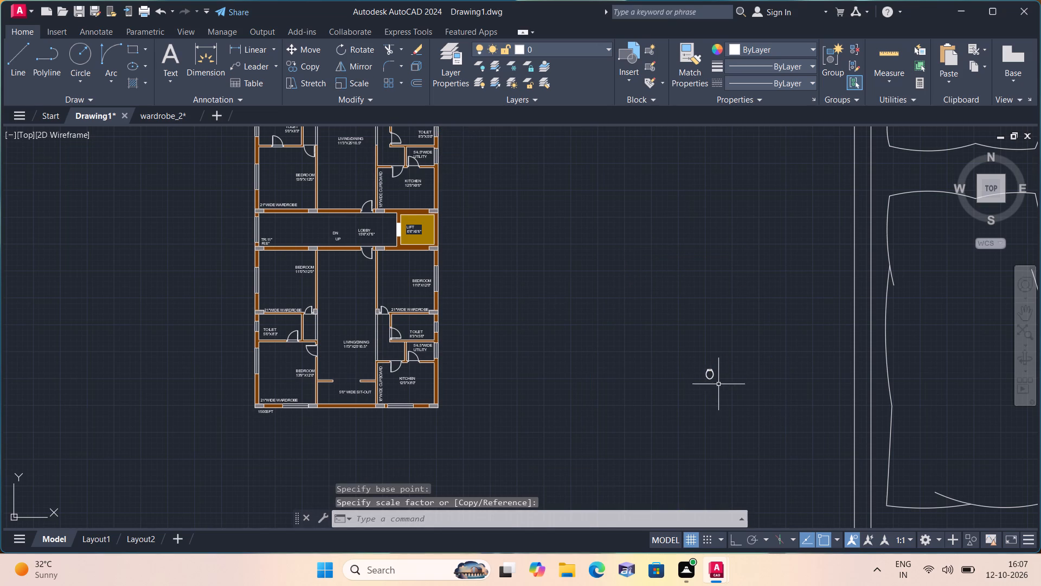
Move the scaled toilet into the lower unit's 5'0"X8'3" toilet, against the wardrobe wall near the outer wall.
left_click(727, 396)
left_click(696, 363)
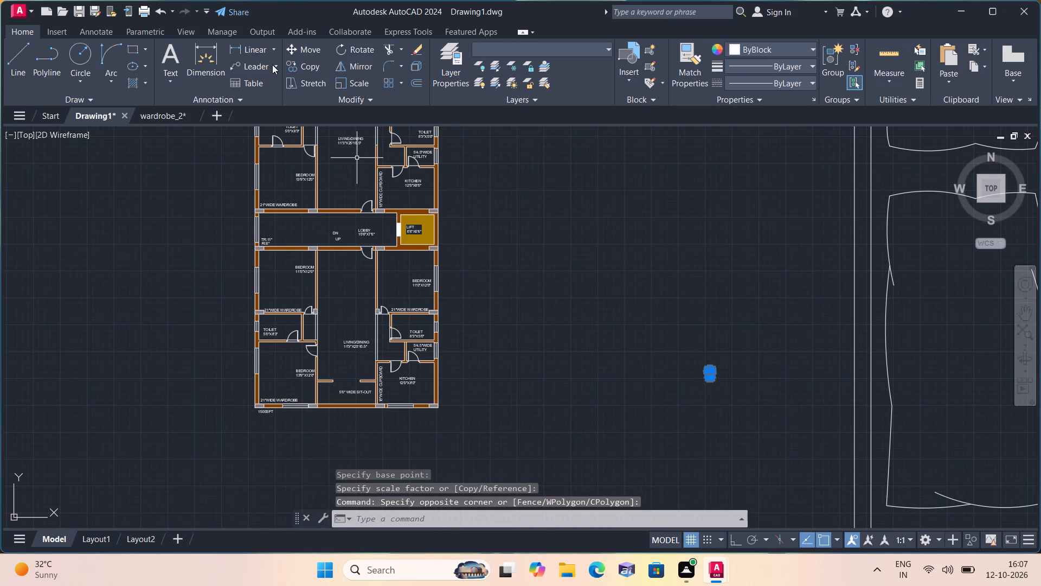
left_click(307, 44)
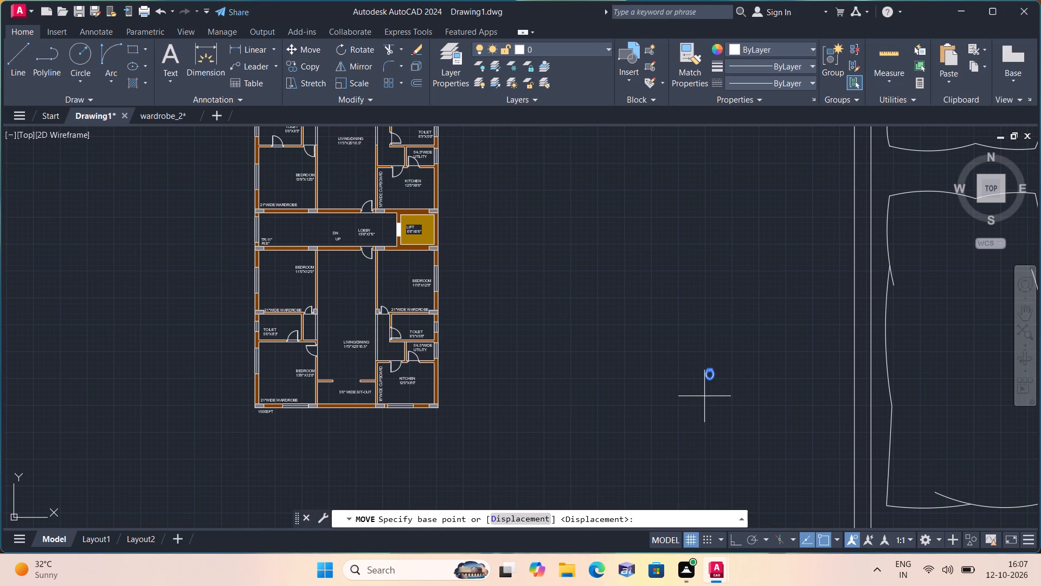
left_click(710, 373)
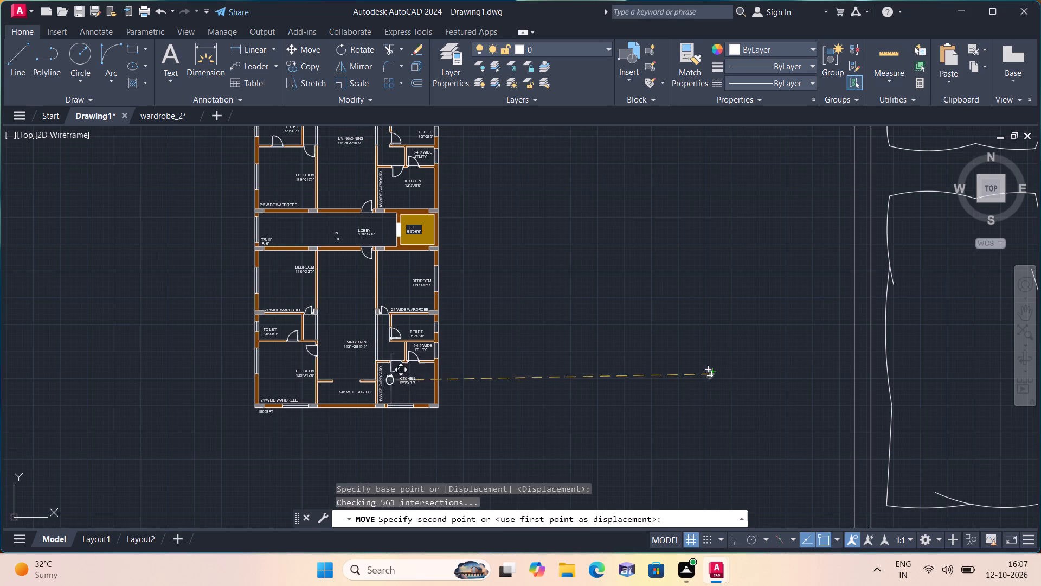
scroll(271, 304, "up", 3)
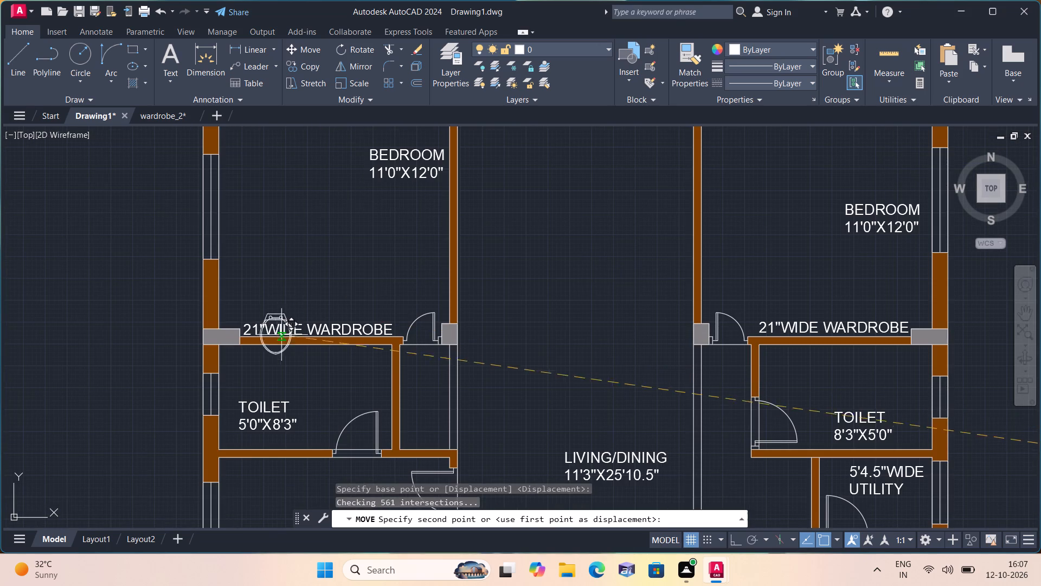
scroll(274, 369, "up", 2)
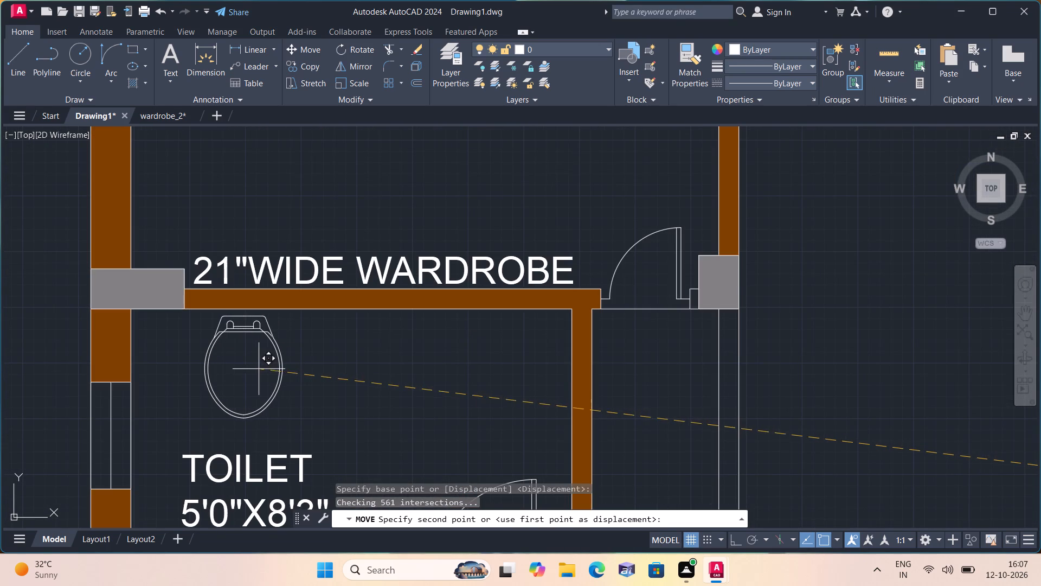
left_click(240, 369)
Copy the toilet fixture into the lower unit's 8'3"X5'0" toilet, against the wardrobe wall beside the outer wall.
left_click(335, 398)
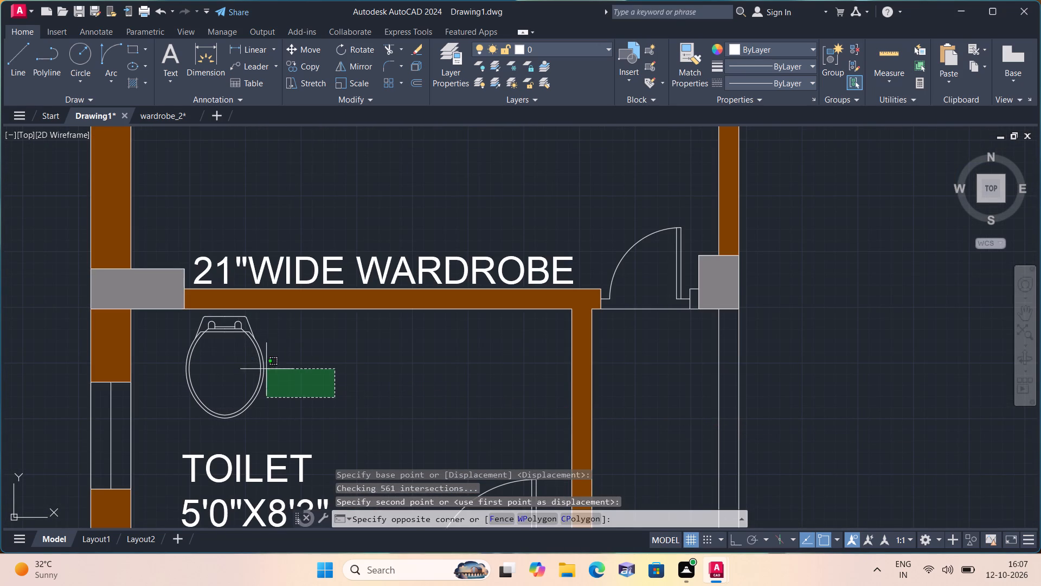
left_click(176, 323)
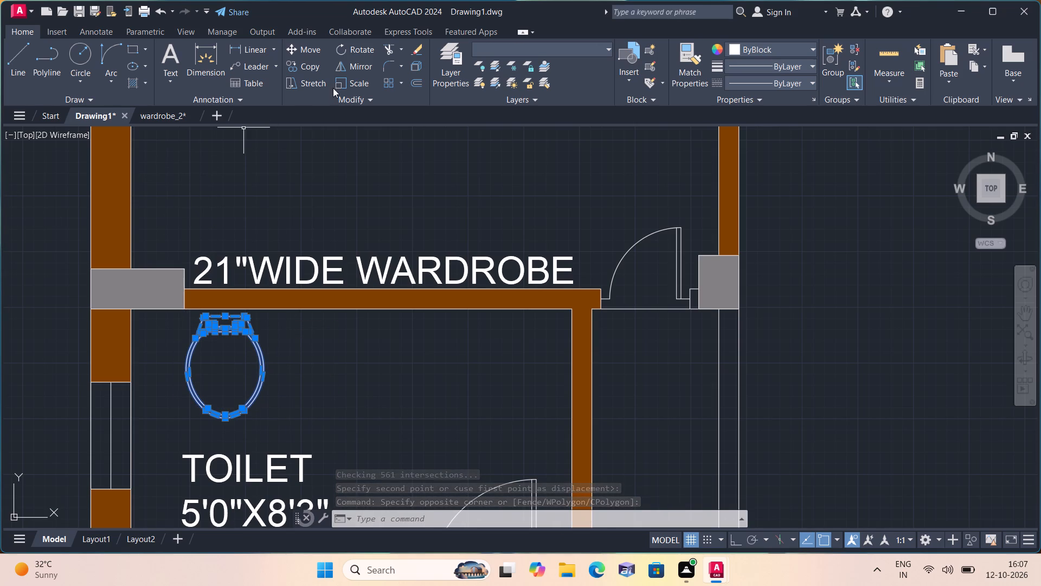
left_click(307, 61)
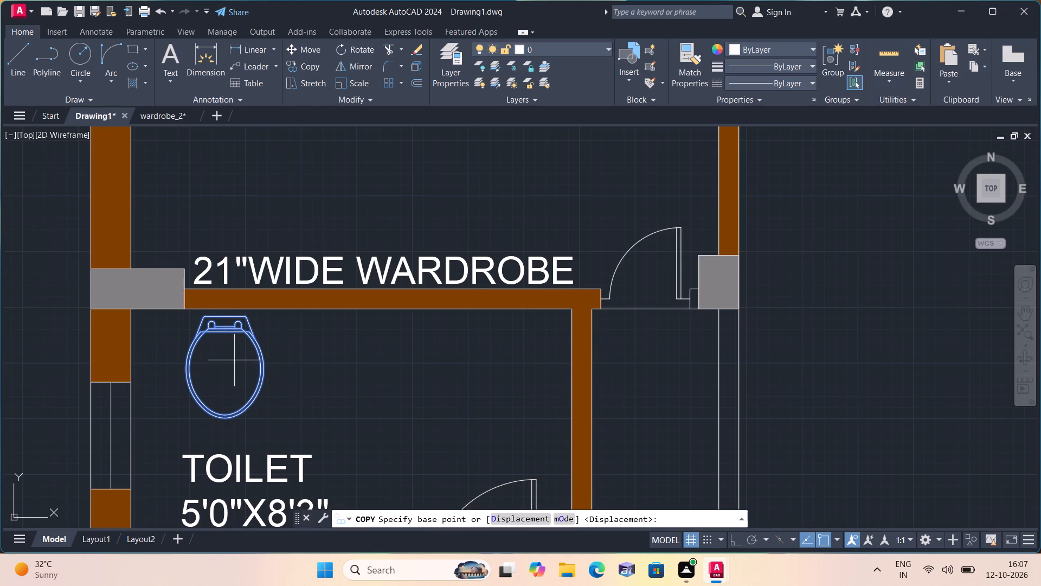
left_click(223, 355)
scroll(223, 356, "down", 3)
scroll(632, 366, "up", 2)
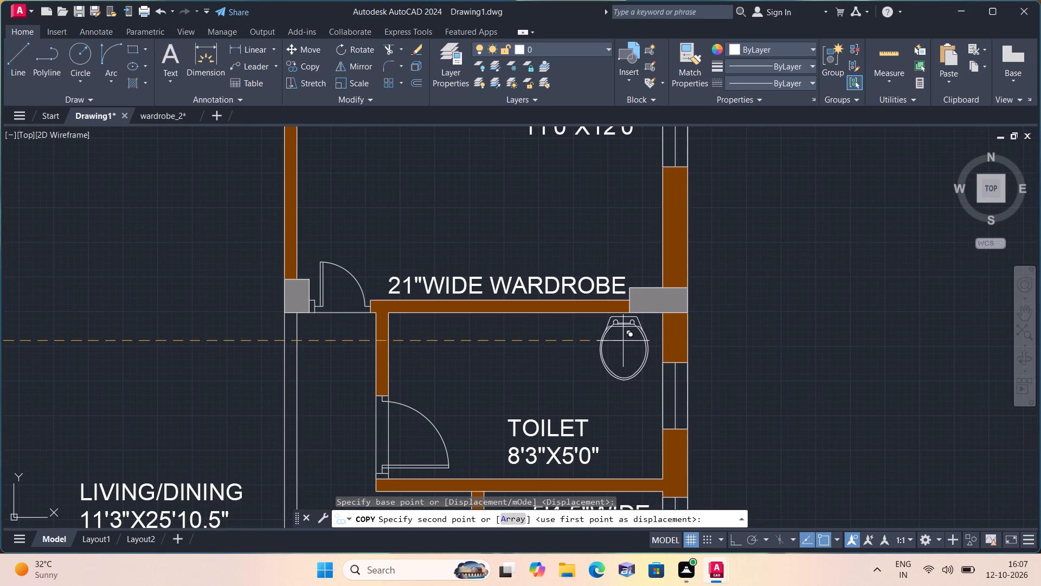
left_click(623, 341)
Copy the toilet fixture into the upper unit's 5'0"X8'3" and 8'3"X5'0" toilets, against their wardrobe walls, and finish copying.
scroll(323, 323, "down", 3)
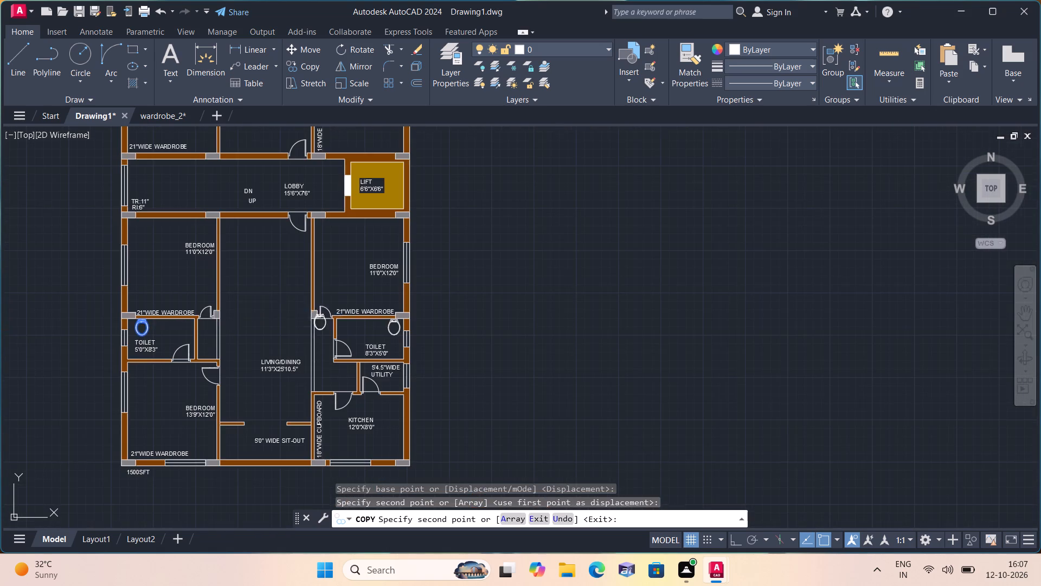
middle_click_drag(282, 271, 399, 492)
scroll(250, 246, "up", 2)
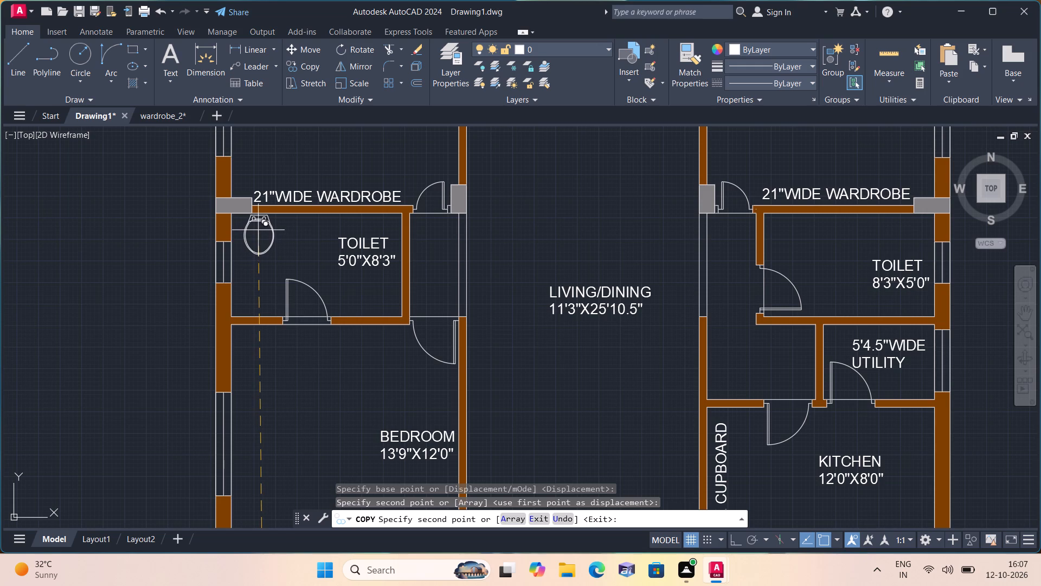
left_click(258, 230)
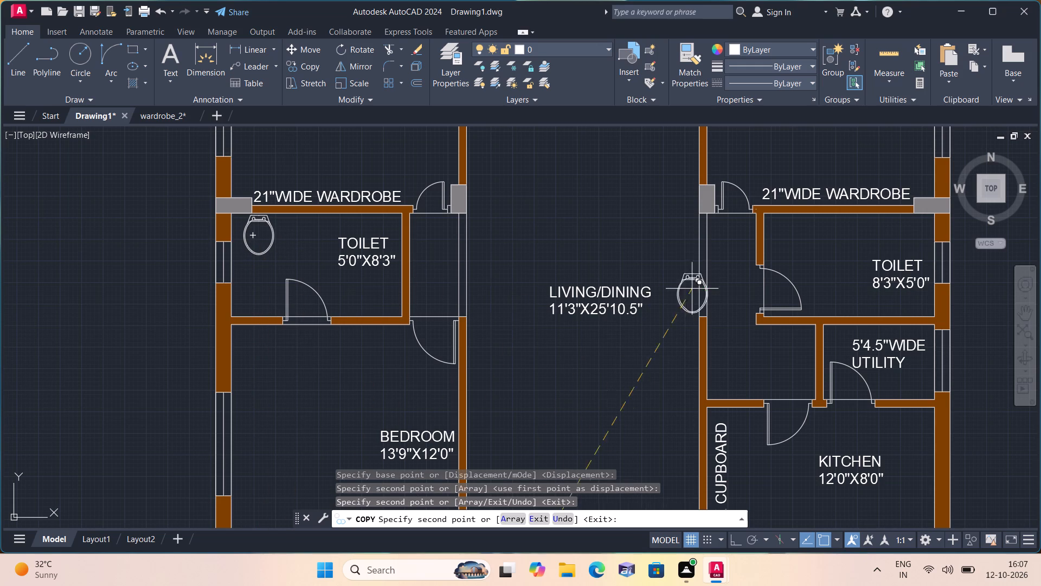
middle_click_drag(467, 396, 247, 413)
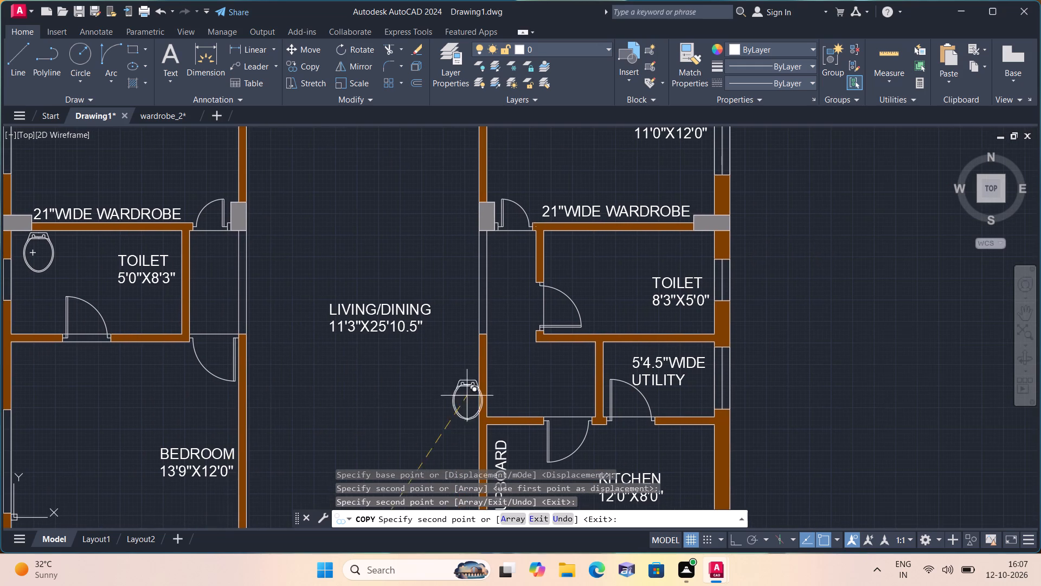
scroll(617, 251, "up", 2)
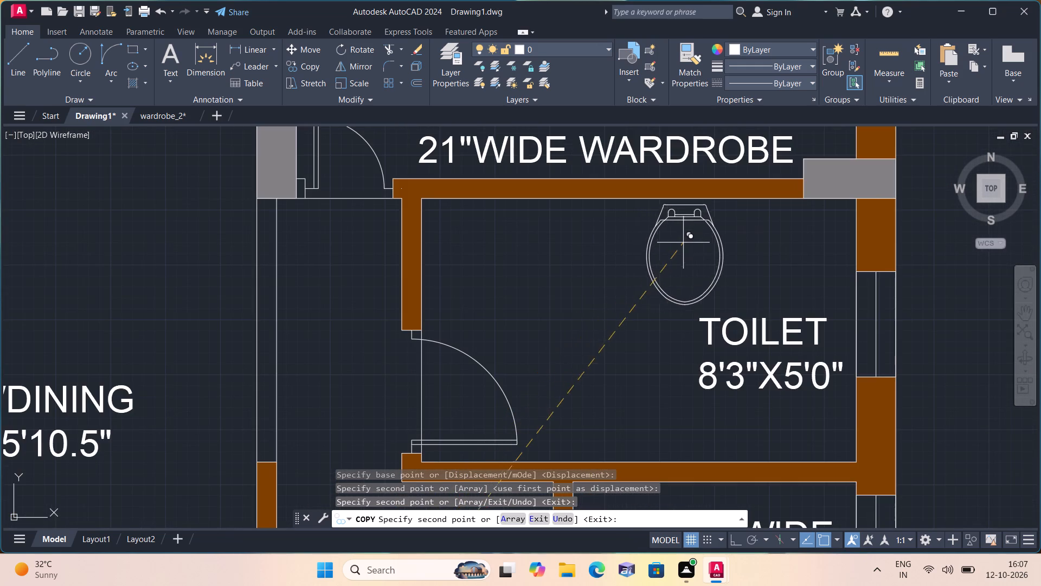
left_click(696, 239)
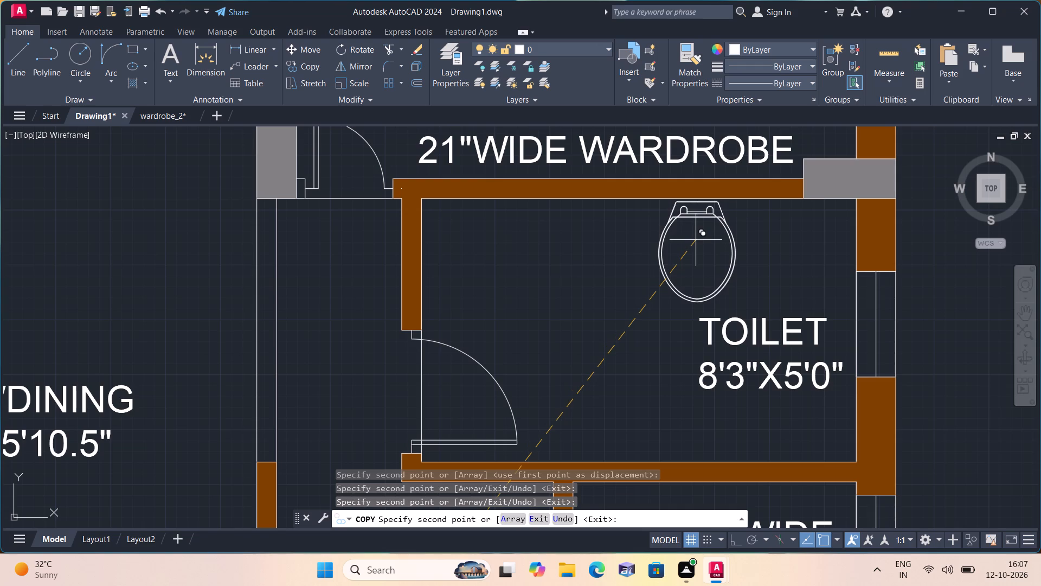
key("space")
Scale the whole double bed with its side tables and rug down from a base point on the mattress to bedroom size.
scroll(494, 353, "down", 3)
scroll(416, 465, "down", 2)
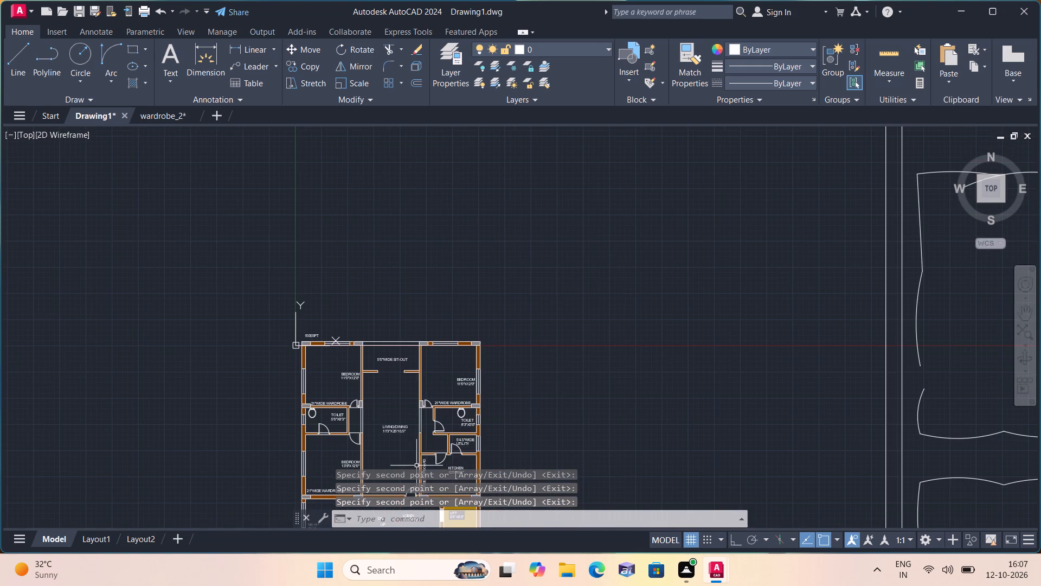
middle_click_drag(430, 426, 205, 326)
scroll(380, 411, "down", 1)
scroll(202, 323, "down", 2)
middle_click_drag(452, 379, 440, 361)
scroll(447, 379, "down", 1)
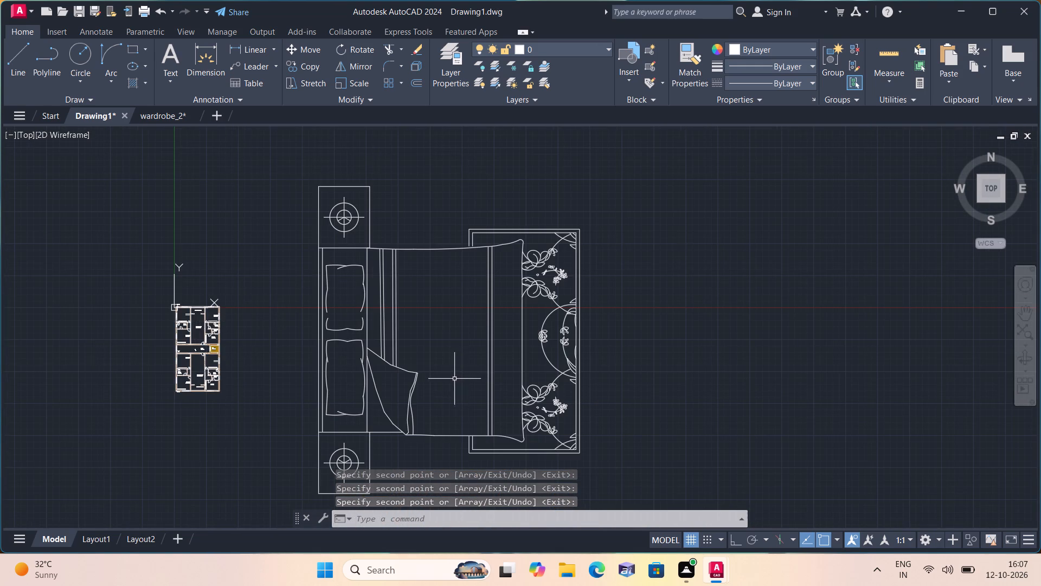
middle_click_drag(440, 361, 440, 353)
left_click_drag(576, 427, 523, 372)
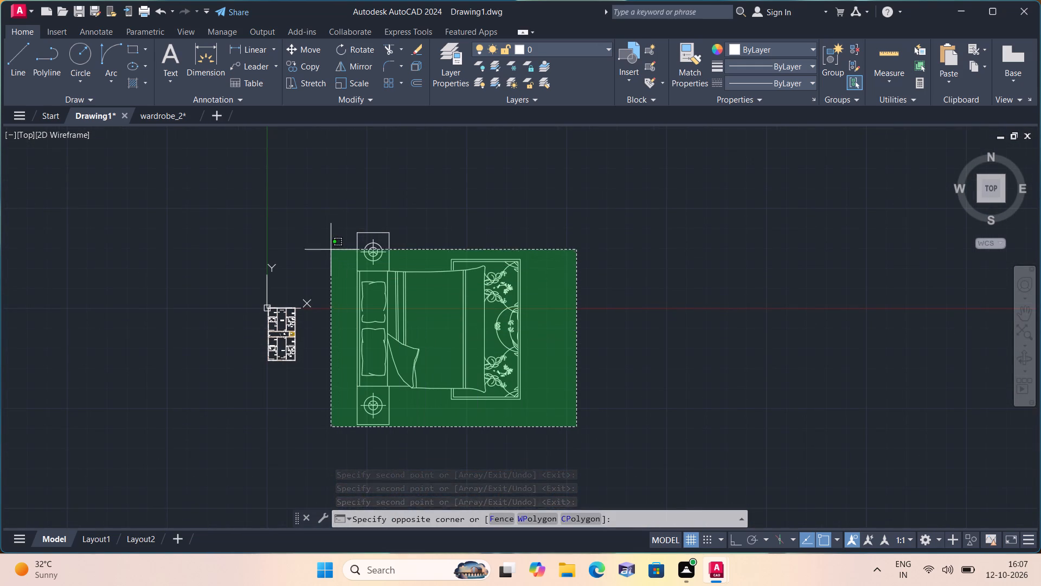
left_click(331, 206)
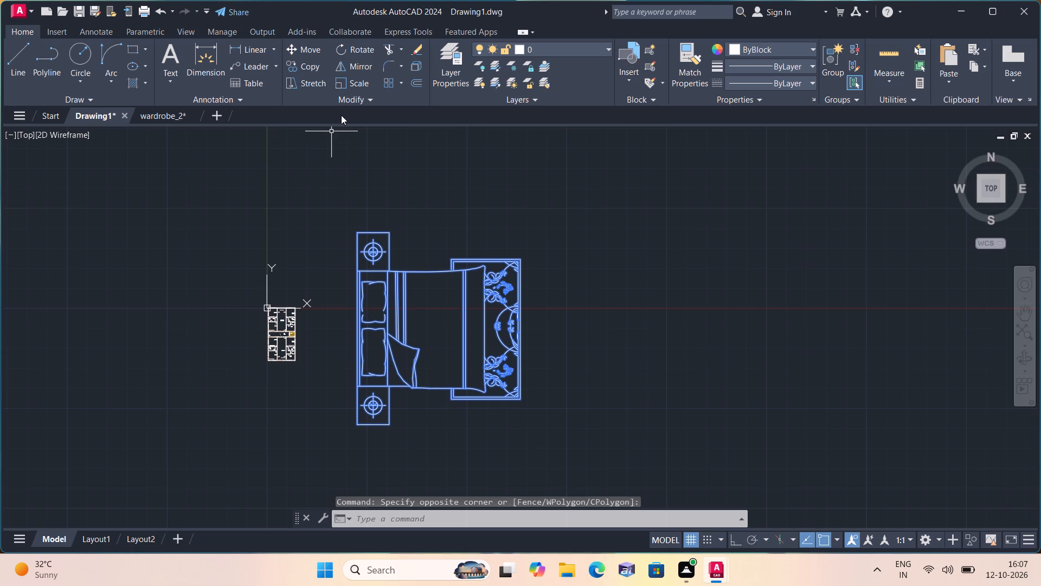
left_click(360, 86)
scroll(439, 344, "up", 2)
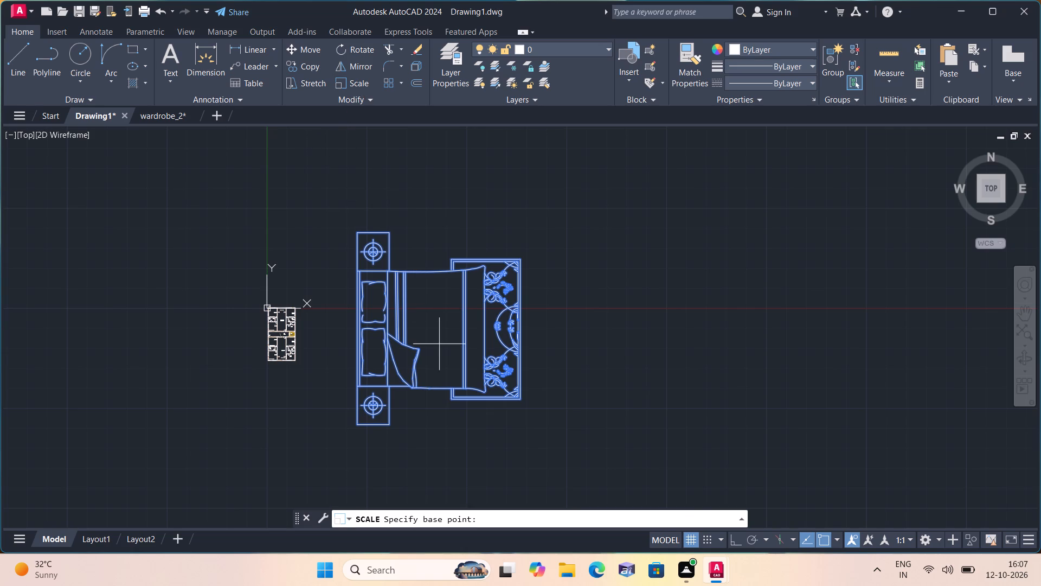
left_click(439, 344)
left_click(444, 349)
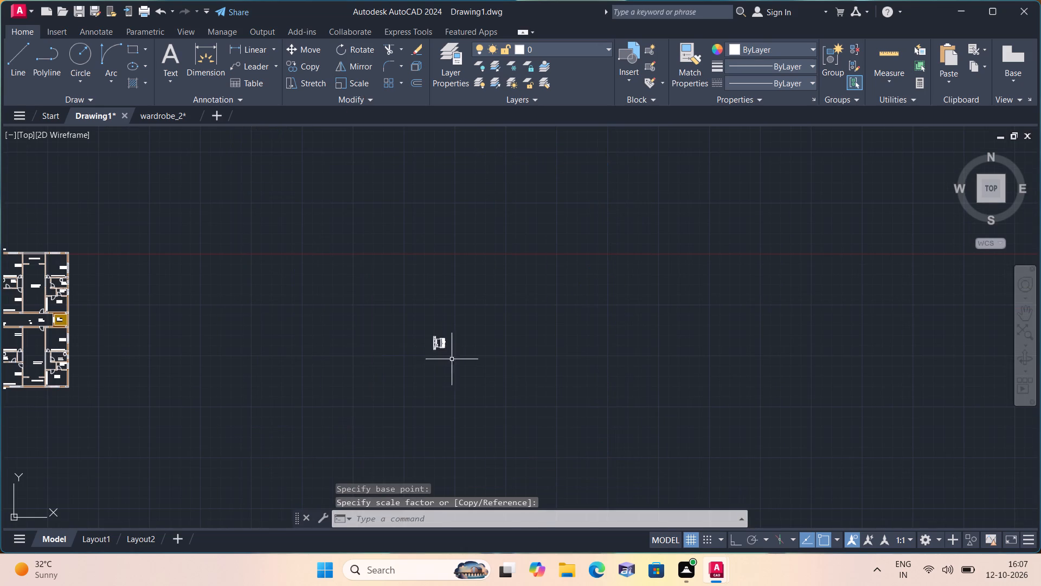
Move the scaled bed into the upper unit's 11'0"X12'0" bedroom above the 5'0"X8'3" toilet, headboard facing the outer window wall.
left_click_drag(458, 367, 441, 341)
left_click(388, 302)
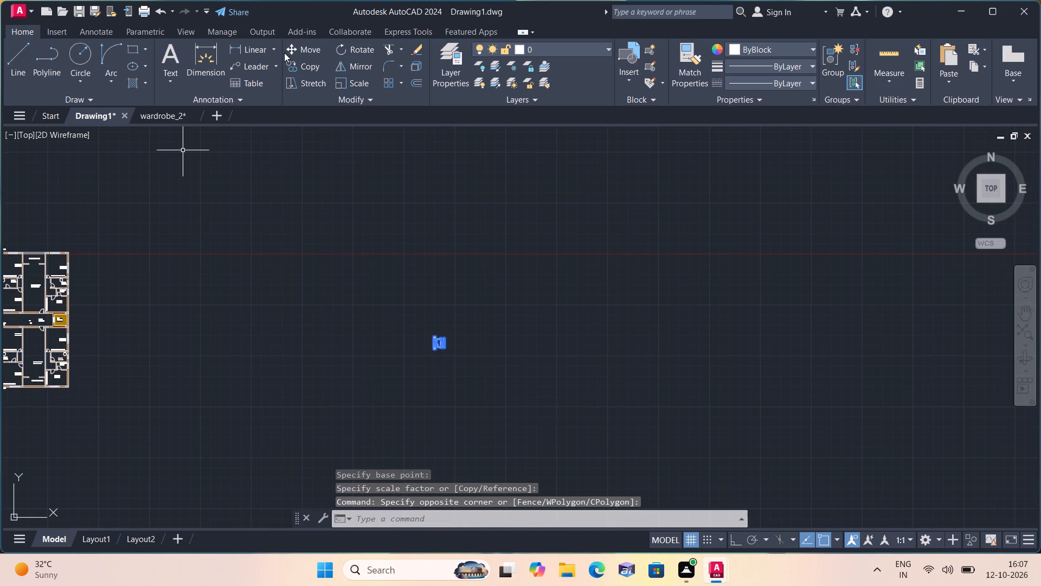
left_click(301, 52)
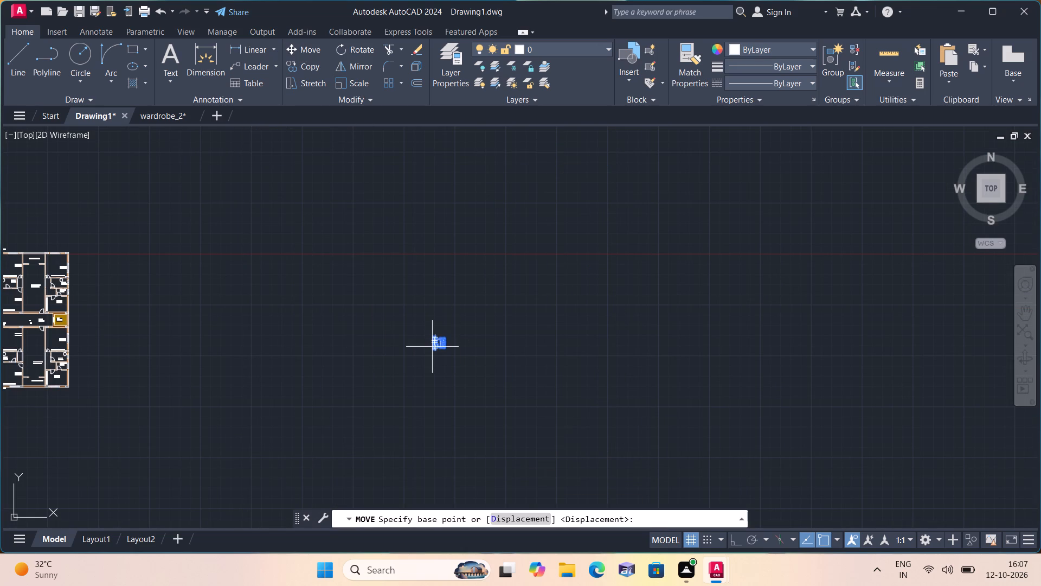
left_click(432, 347)
scroll(0, 338, "up", 1)
middle_click_drag(25, 340, 185, 416)
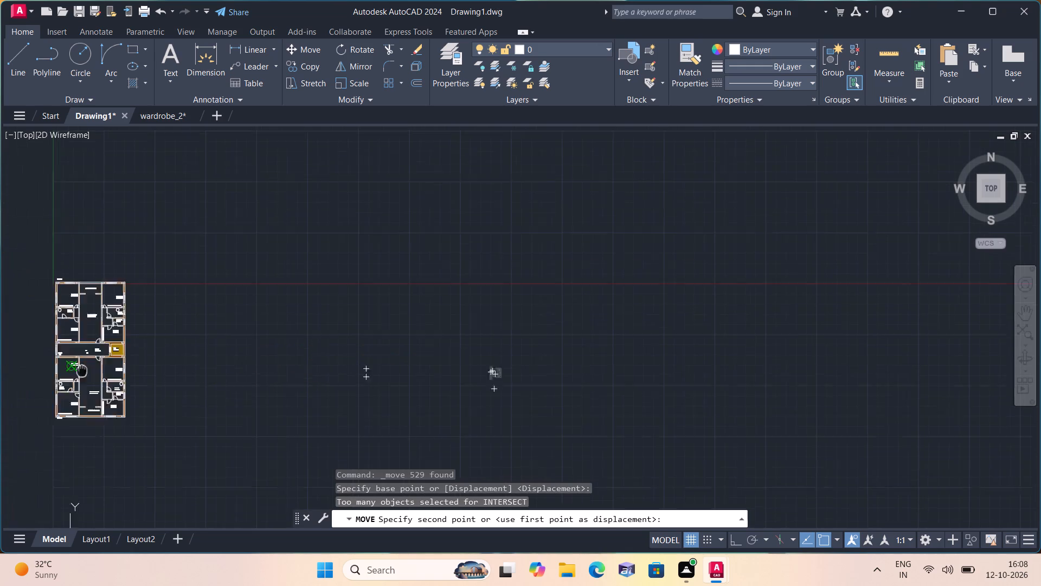
middle_click_drag(185, 416, 242, 458)
scroll(243, 458, "up", 1)
scroll(226, 379, "up", 1)
scroll(160, 307, "up", 3)
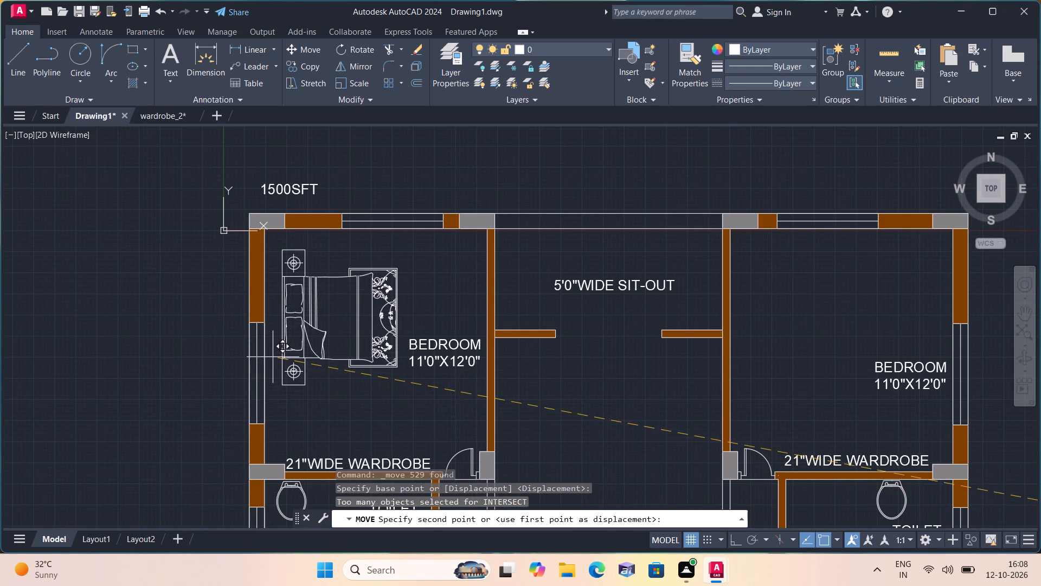
left_click(273, 357)
Copy the complete bed set into the upper unit's other 11'0"X12'0" bedroom, headboard beside the sit-out and living/dining wall.
scroll(344, 365, "up", 2)
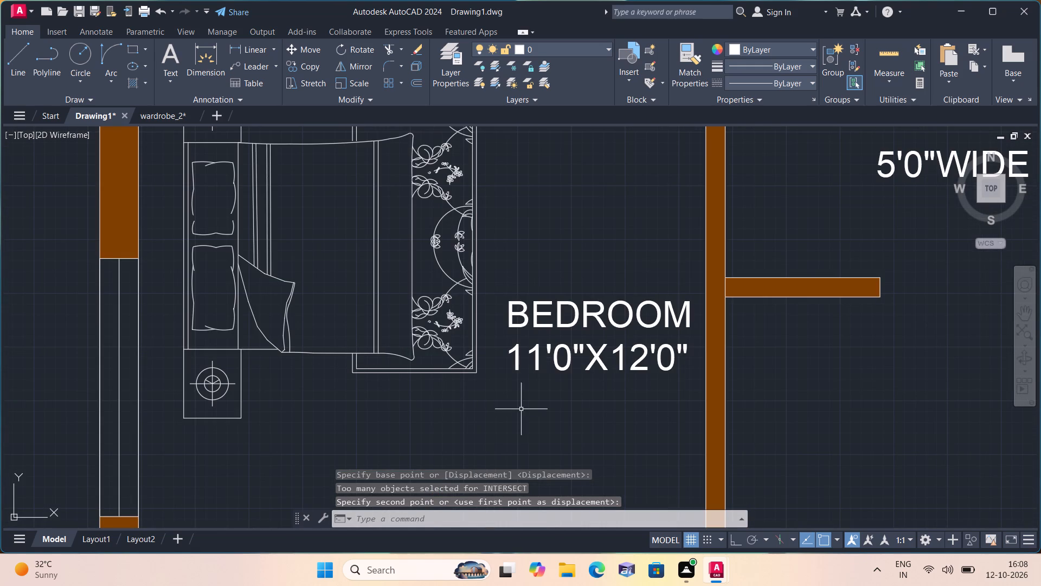
left_click(498, 389)
left_click(167, 251)
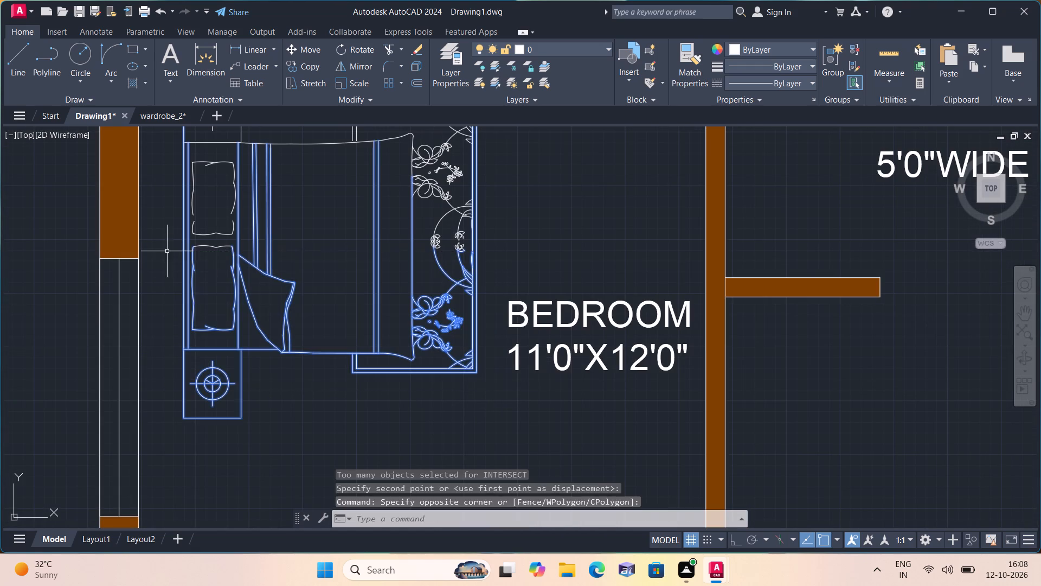
left_click(281, 429)
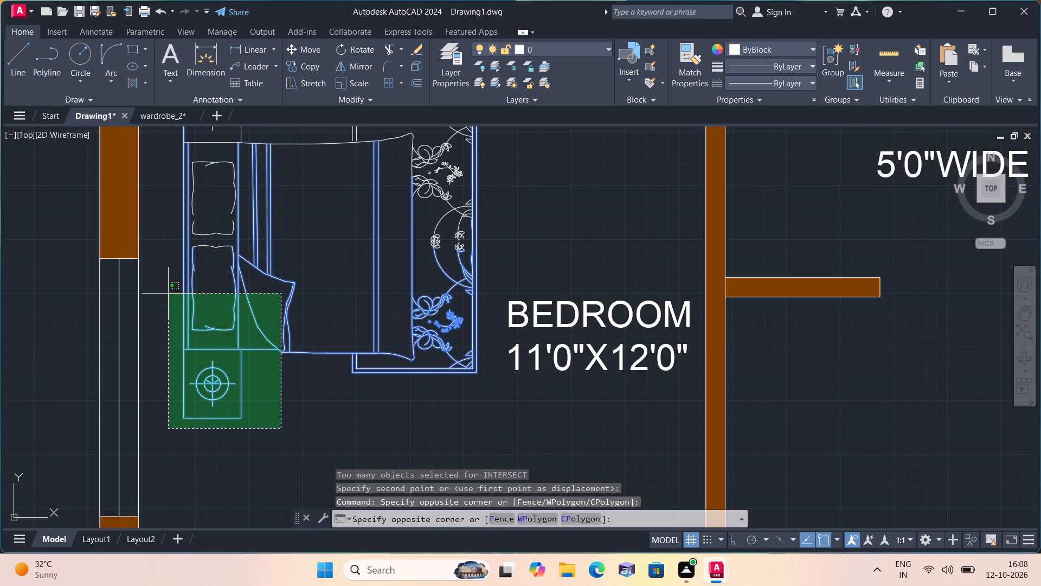
left_click(175, 147)
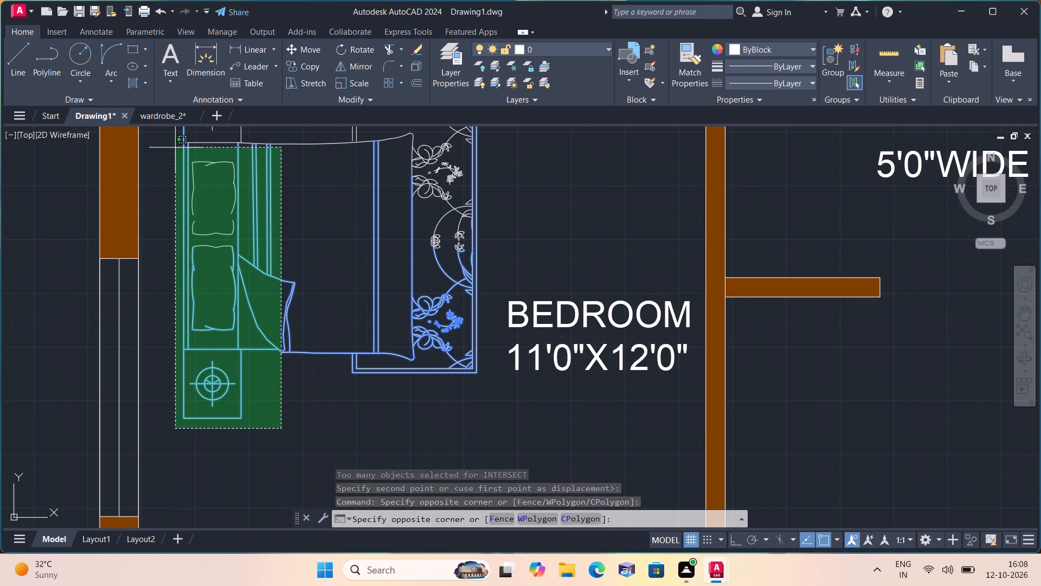
middle_click_drag(172, 167, 190, 332)
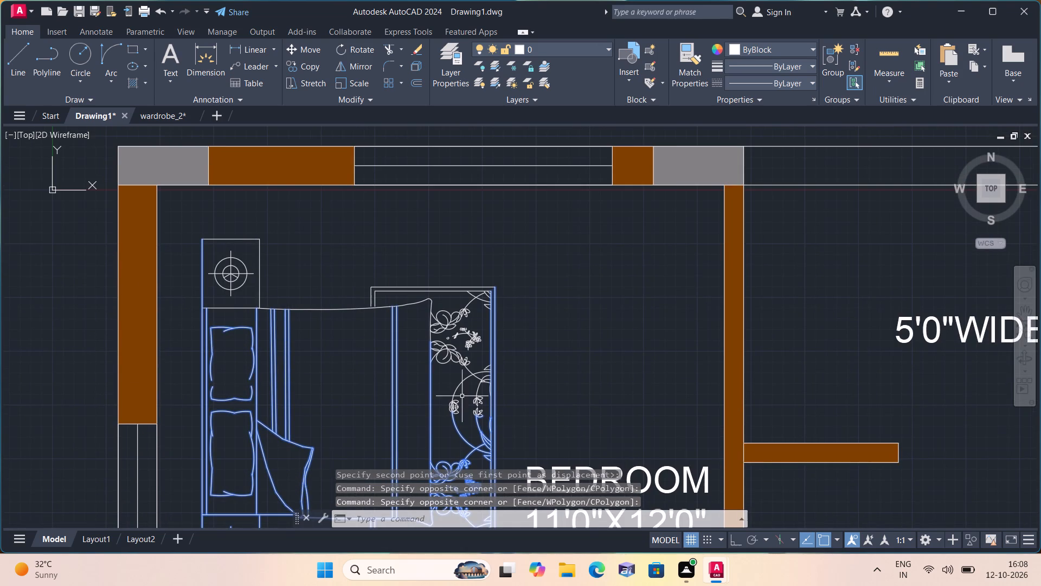
left_click_drag(548, 423, 543, 418)
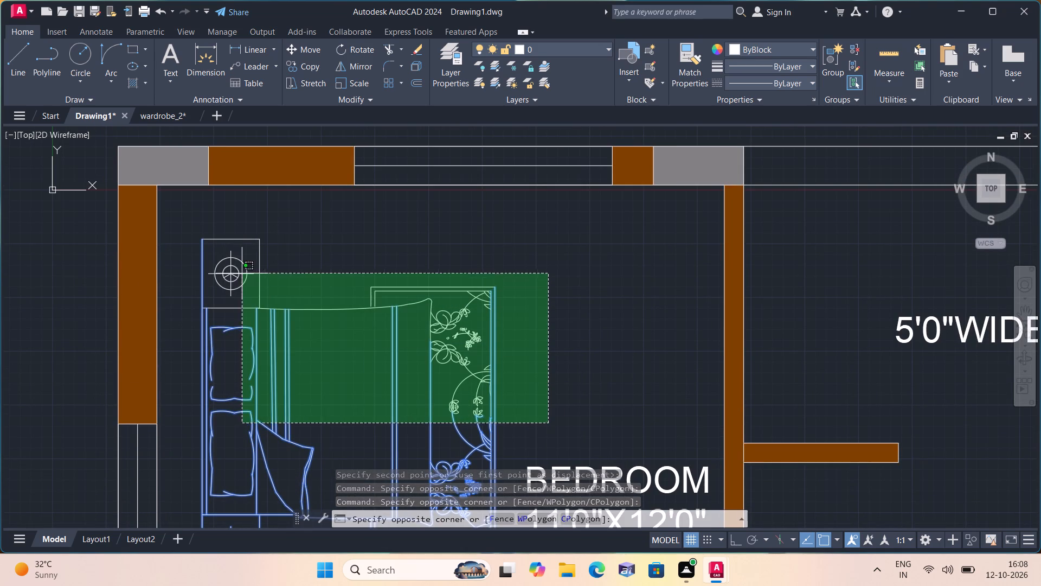
left_click(193, 223)
scroll(193, 223, "down", 2)
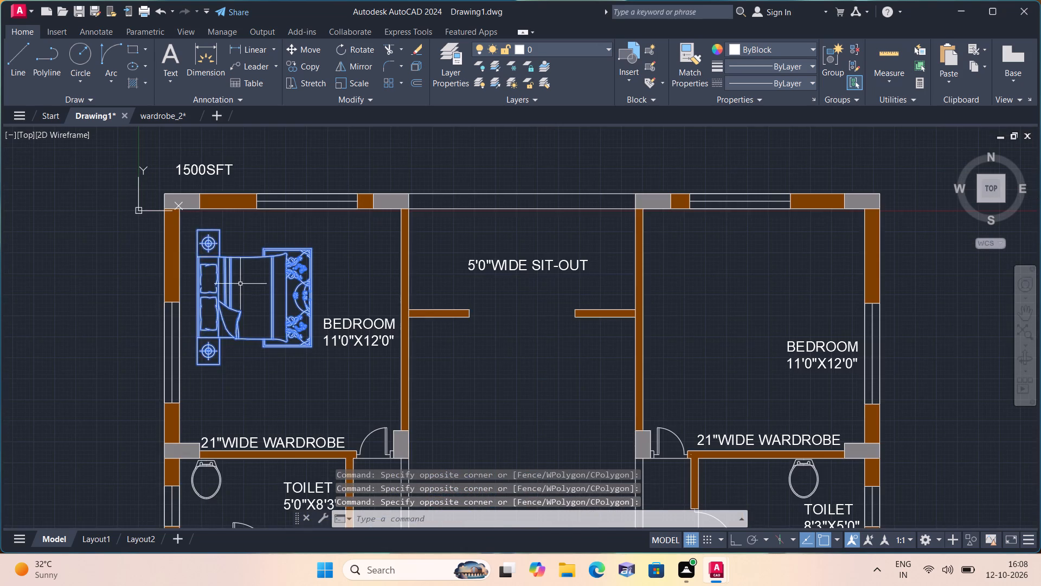
scroll(262, 307, "up", 3)
left_click(407, 385)
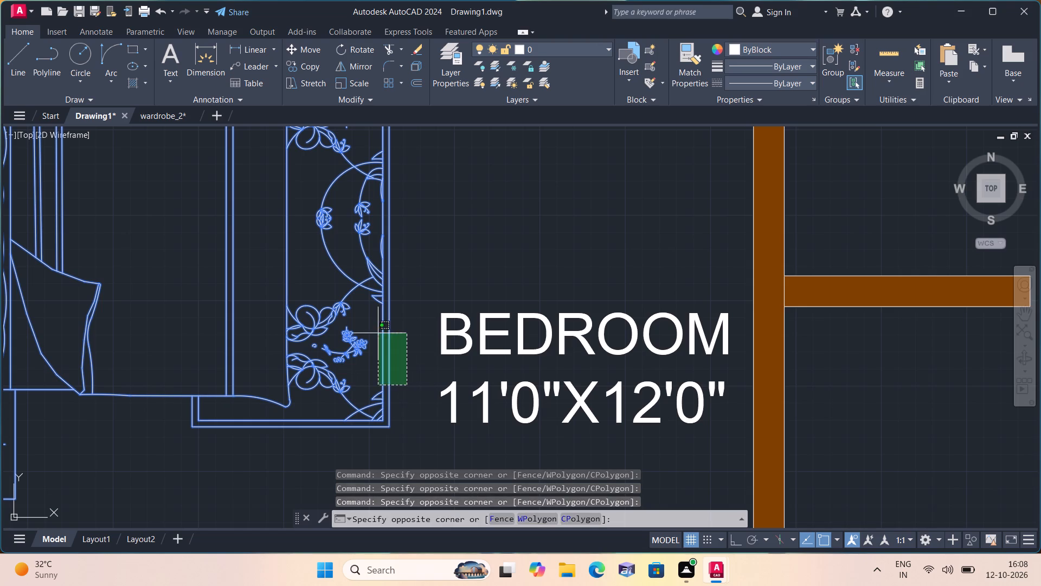
left_click(156, 170)
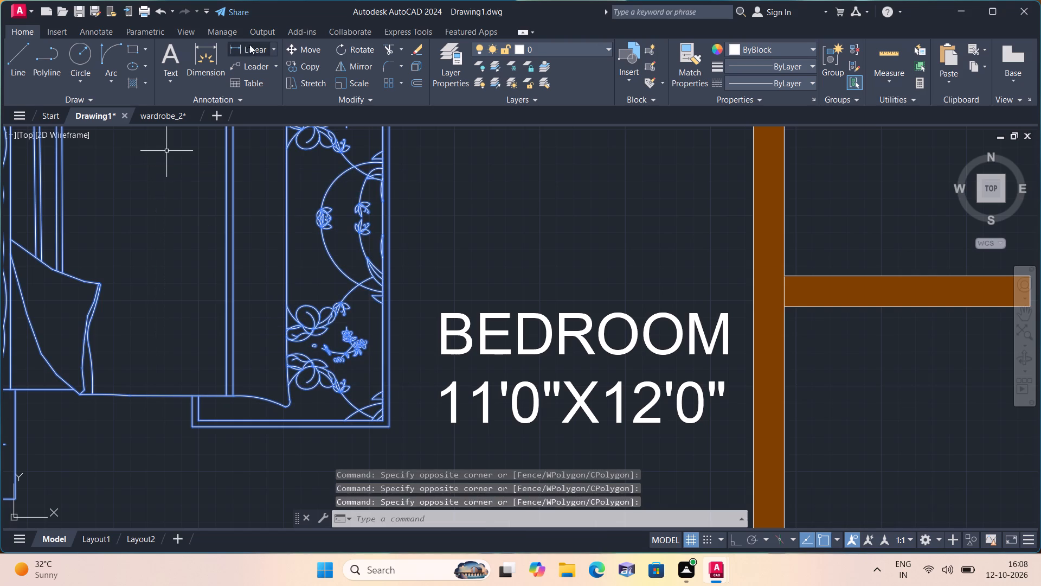
left_click(312, 65)
left_click(265, 207)
scroll(265, 207, "down", 2)
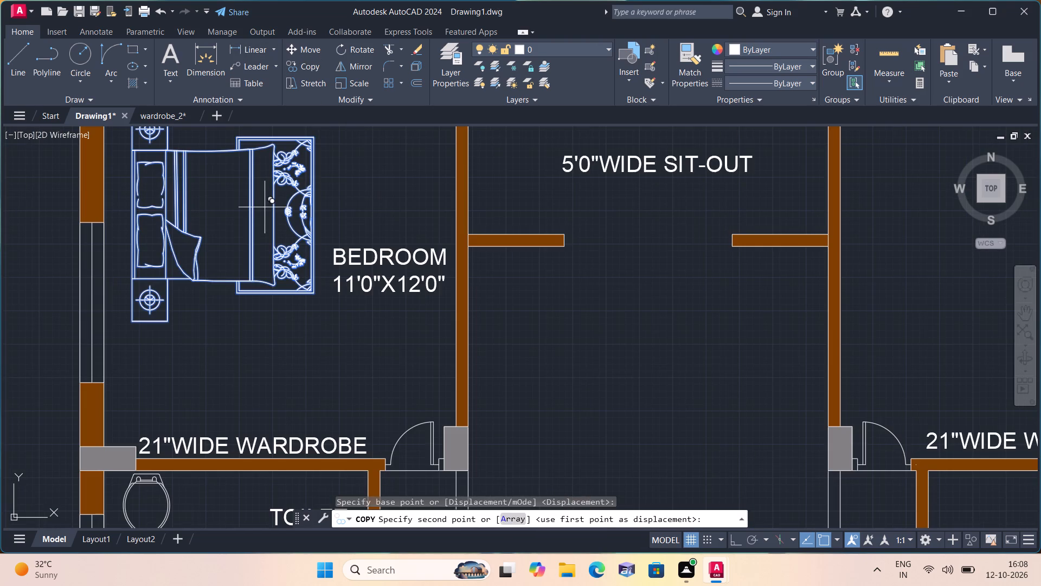
scroll(265, 208, "down", 2)
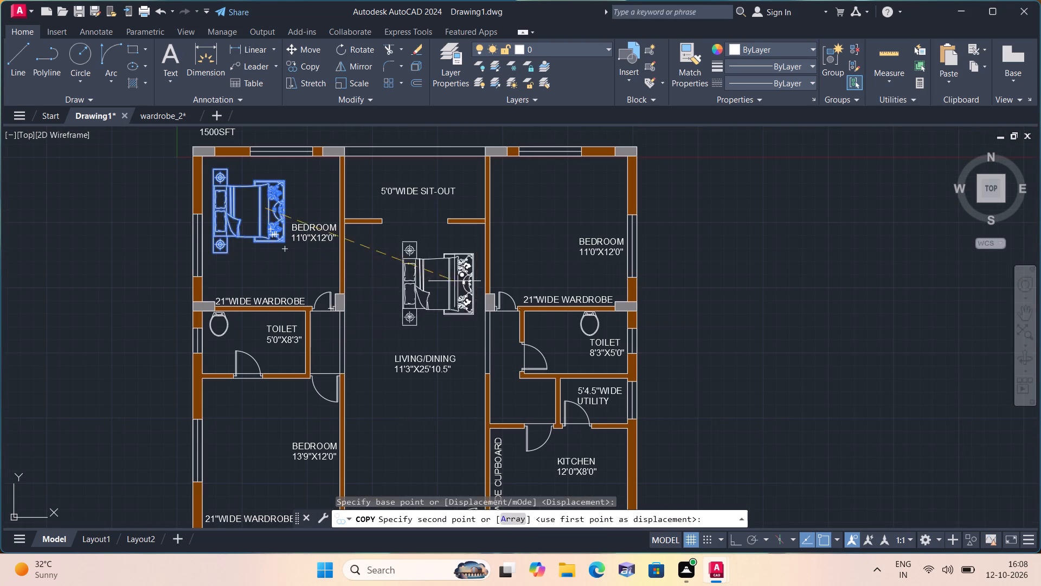
scroll(551, 199, "up", 1)
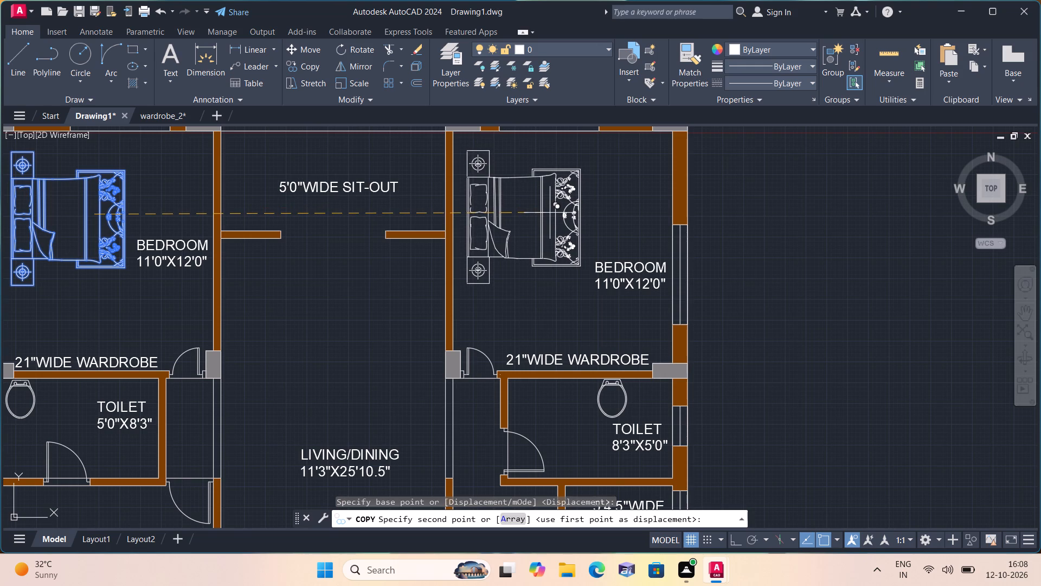
left_click(550, 213)
Place another bed copy in the upper unit's 13'9"X12'0" bedroom, headboard facing the outer window wall.
scroll(550, 213, "down", 3)
scroll(425, 331, "up", 1)
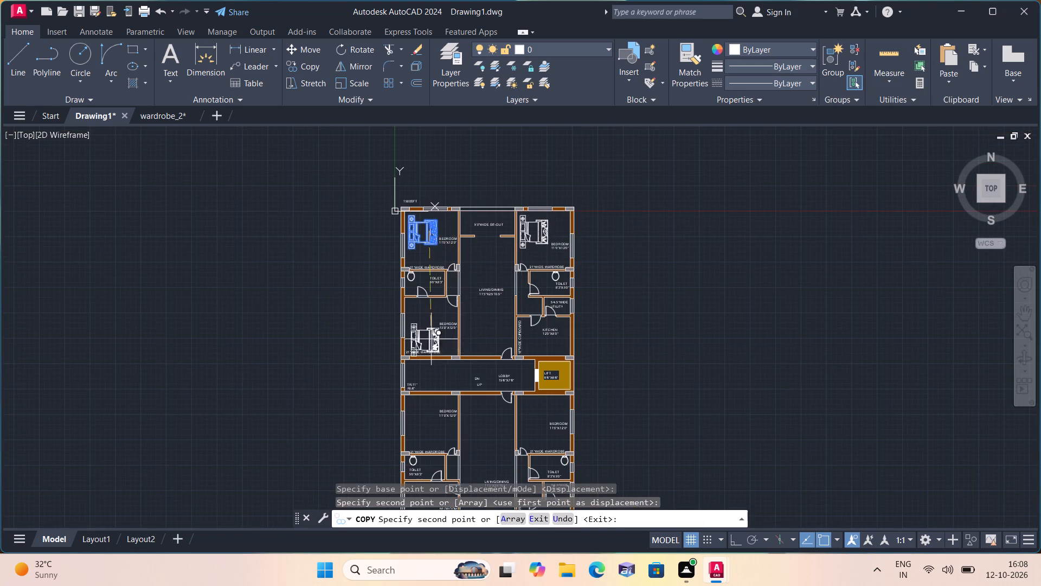
scroll(425, 331, "up", 2)
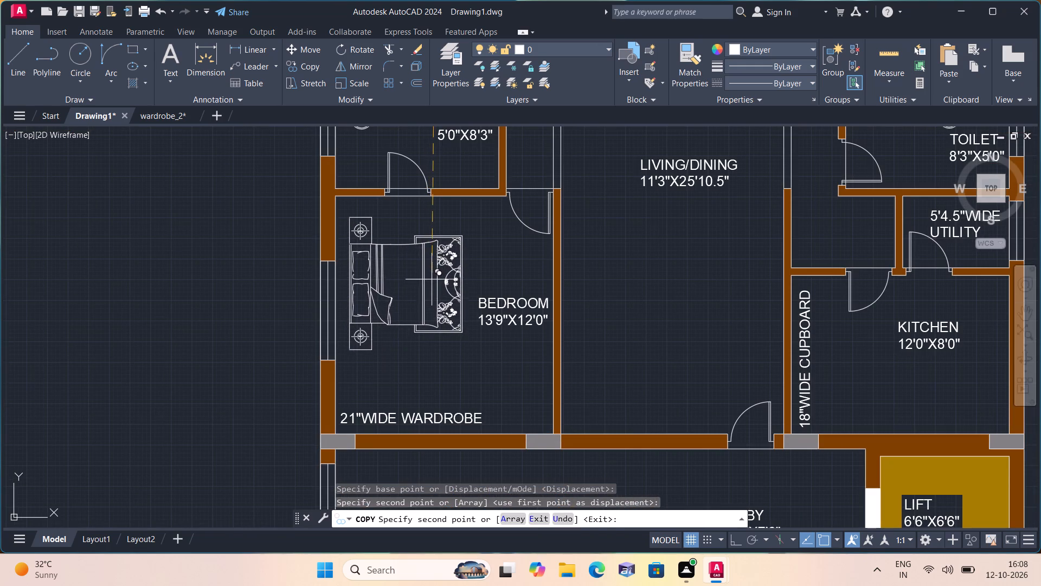
left_click(432, 279)
Place bed copies in the lower unit's two 11'0"X12'0" bedrooms adjoining the lobby and lift, keeping the same orientation.
scroll(432, 279, "down", 2)
middle_click_drag(431, 353, 407, 247)
scroll(413, 271, "down", 1)
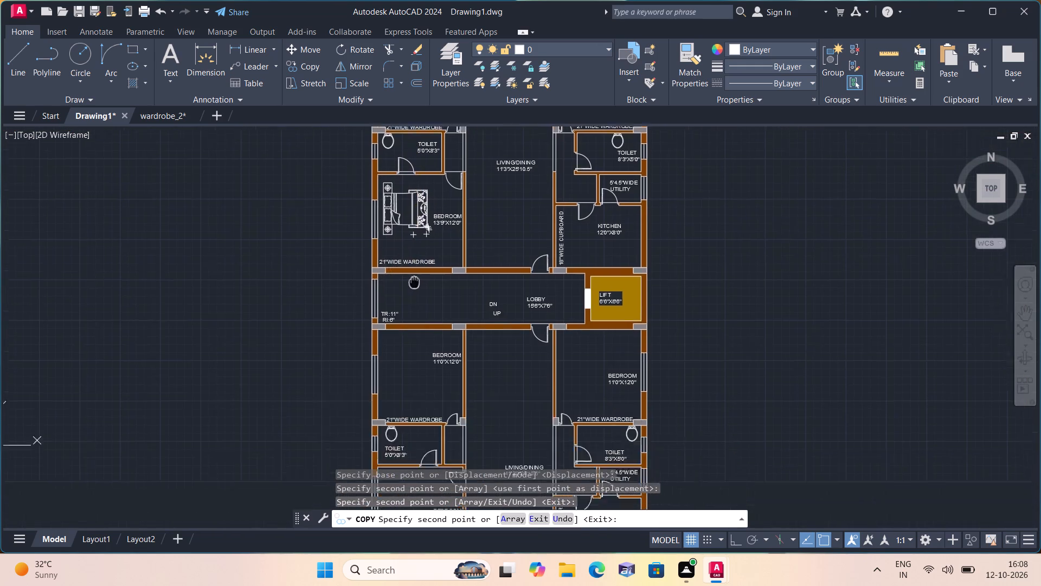
middle_click_drag(407, 247, 404, 217)
scroll(406, 290, "up", 4)
middle_click_drag(398, 206, 427, 371)
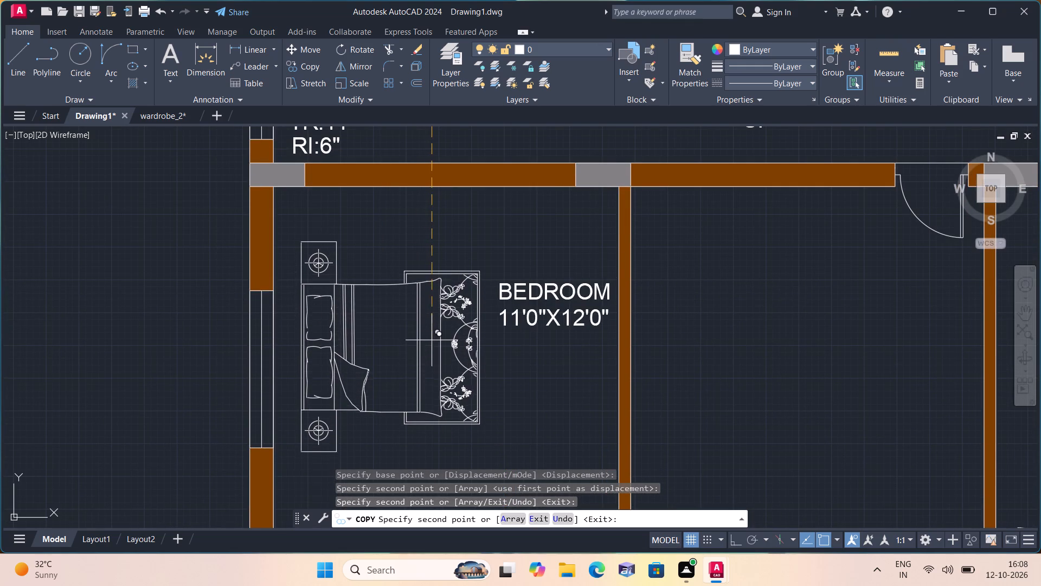
left_click(429, 327)
scroll(429, 327, "down", 2)
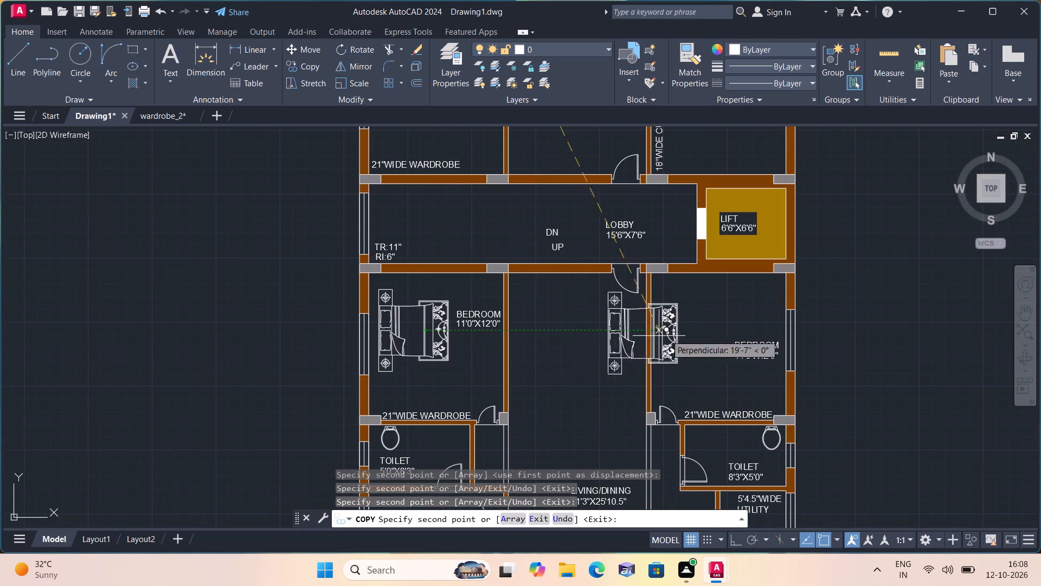
scroll(687, 334, "up", 2)
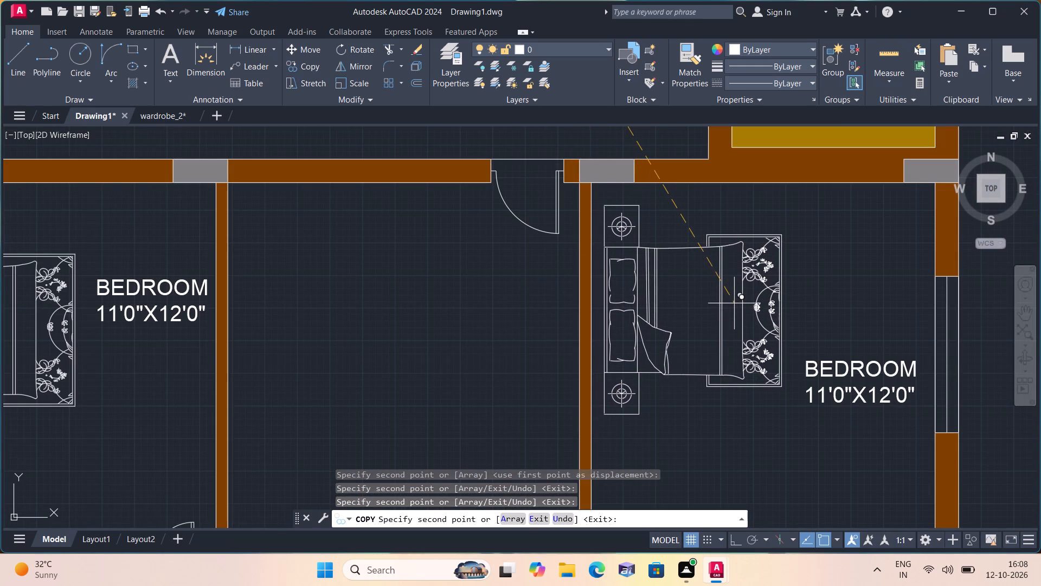
left_click(734, 303)
Place a final bed copy in the lower unit's 13'9"X12'0" bedroom, headboard facing the outer window wall, and finish copying.
scroll(734, 303, "down", 2)
middle_click_drag(622, 353, 564, 208)
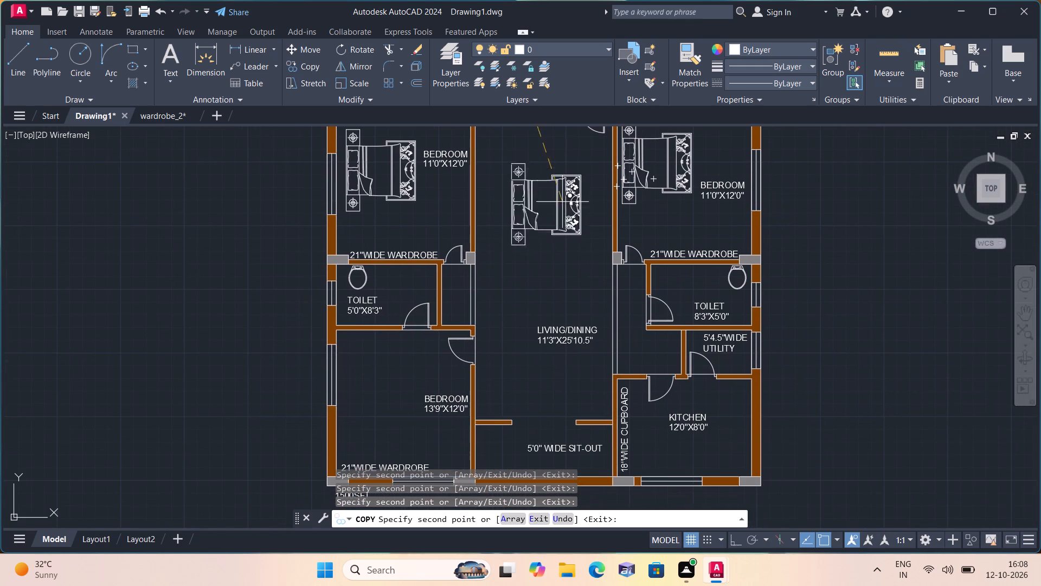
middle_click_drag(414, 383, 415, 311)
scroll(396, 310, "up", 1)
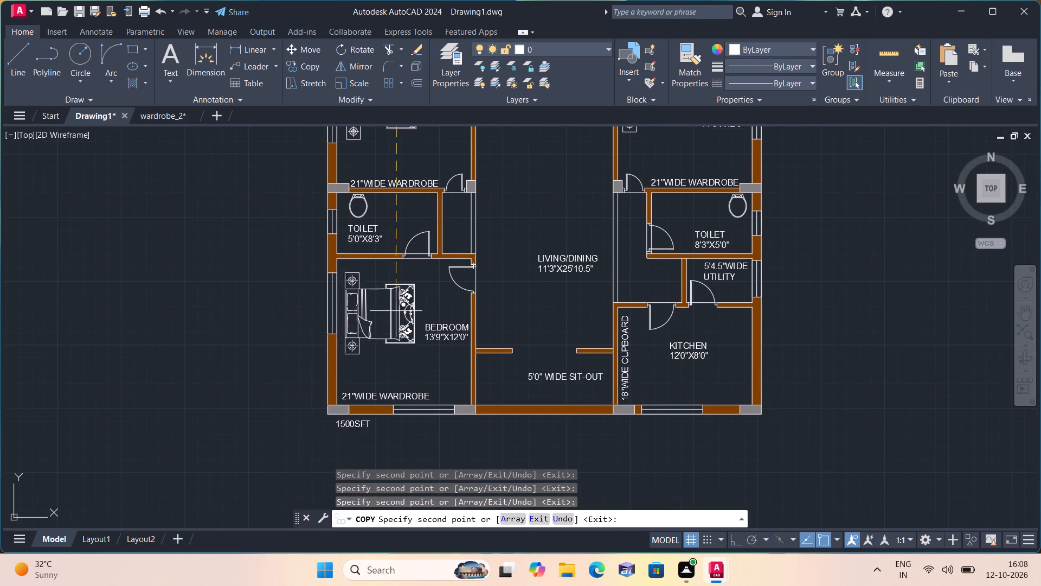
scroll(396, 310, "up", 1)
left_click(396, 296)
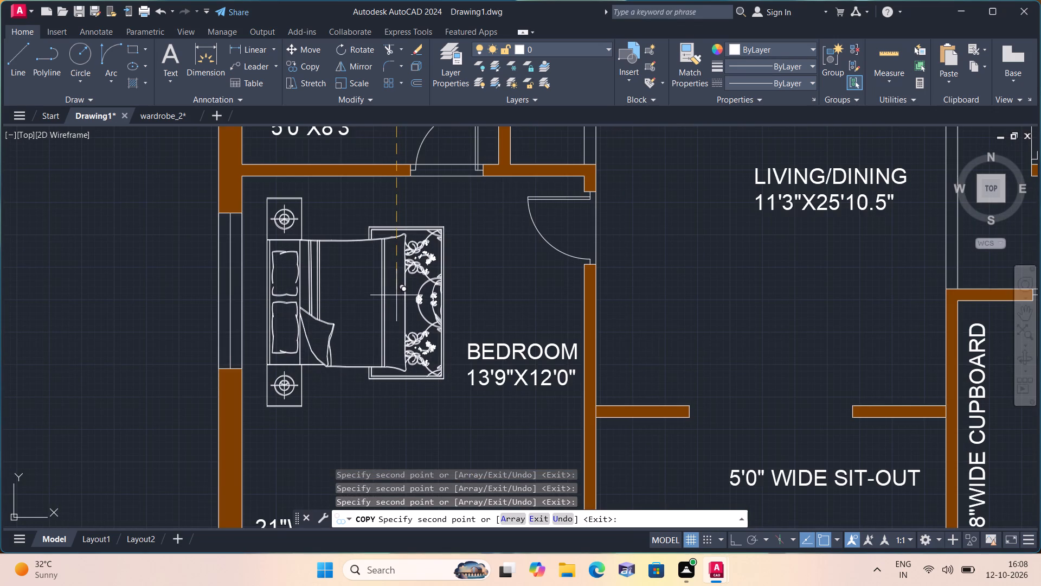
key("space")
Move the washbasin block from the loose furniture blocks to the empty area beside the floor plan.
scroll(396, 295, "down", 3)
middle_click_drag(392, 315, 397, 402)
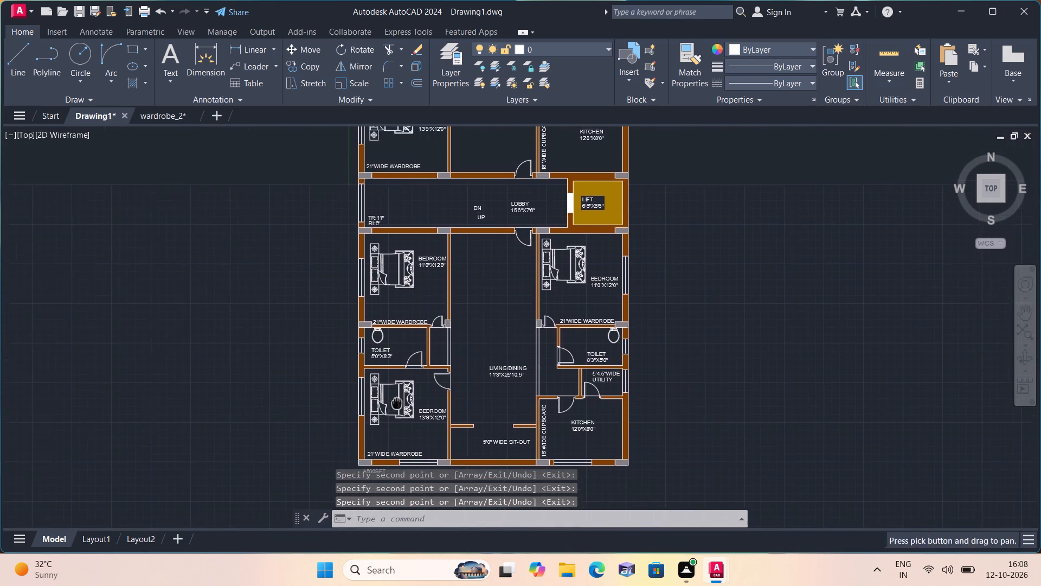
scroll(397, 403, "down", 2)
scroll(414, 354, "down", 1)
middle_click_drag(428, 317, 394, 404)
scroll(428, 317, "down", 1)
scroll(391, 405, "down", 2)
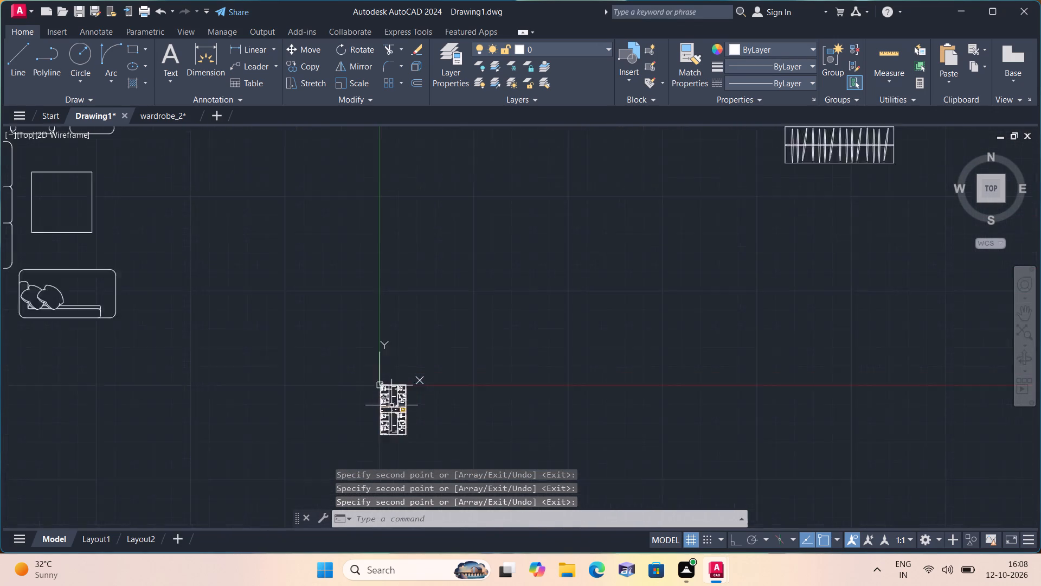
left_click(399, 194)
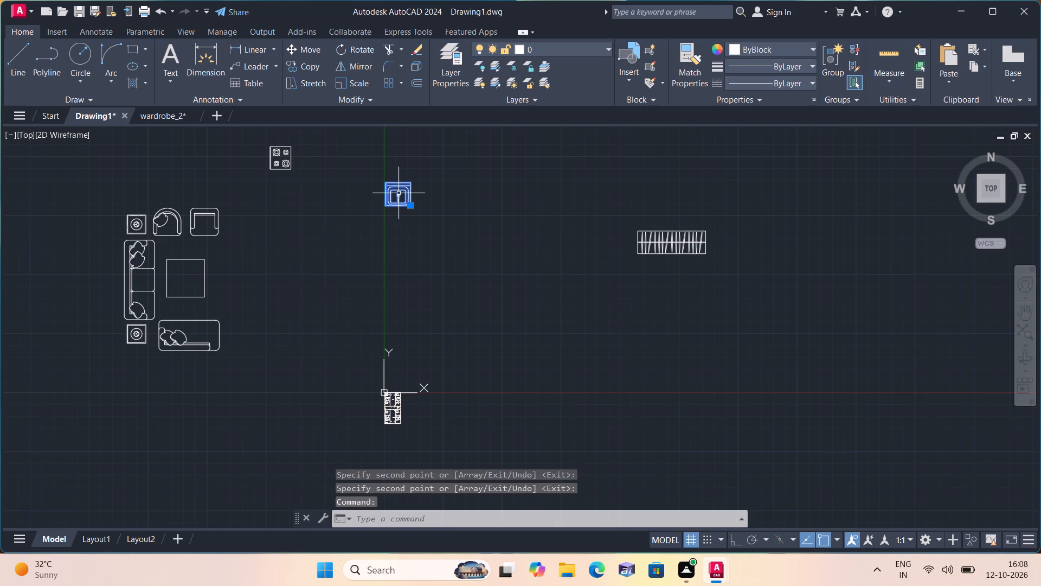
left_click(413, 205)
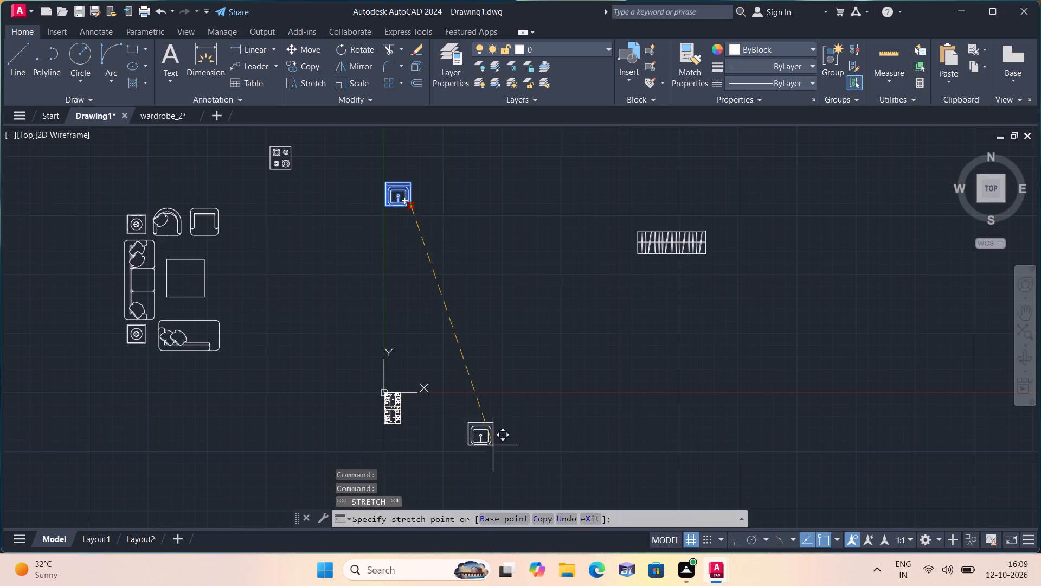
scroll(467, 442, "up", 3)
scroll(440, 398, "up", 1)
middle_click_drag(393, 366, 507, 483)
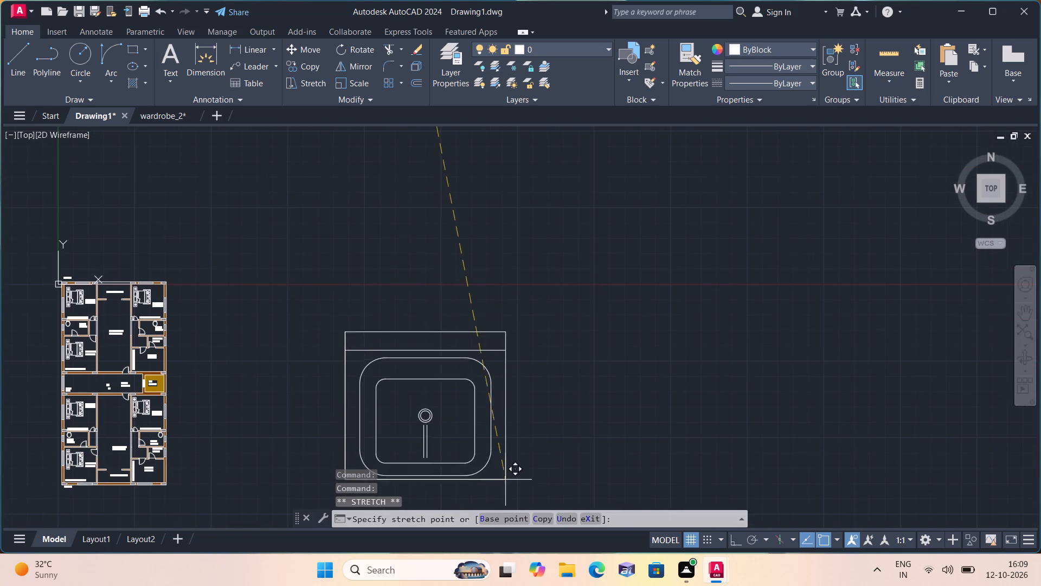
left_click(408, 394)
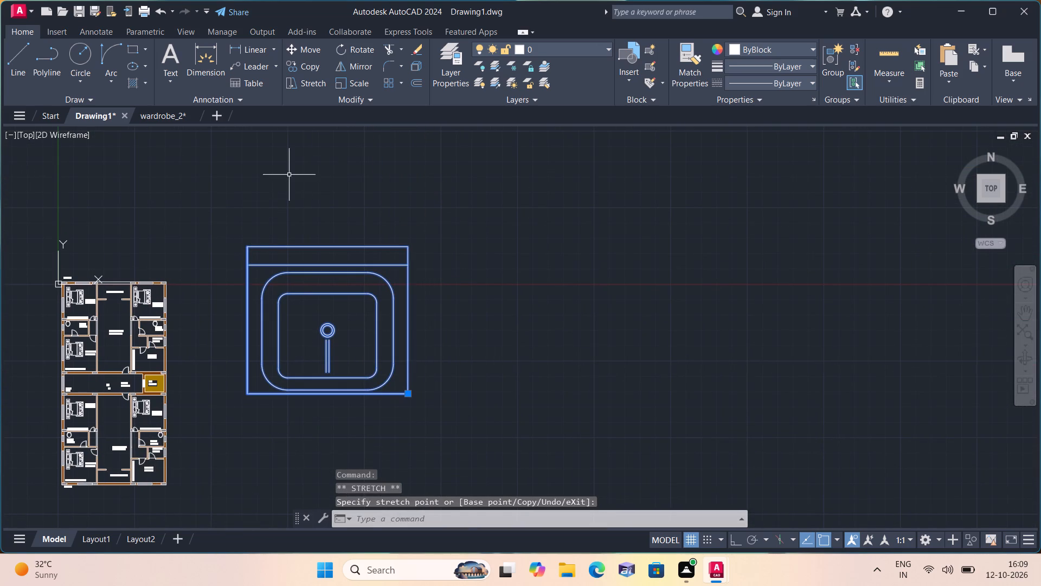
Scale the washbasin block down freehand to roughly fit the plan's toilet rooms.
left_click(353, 80)
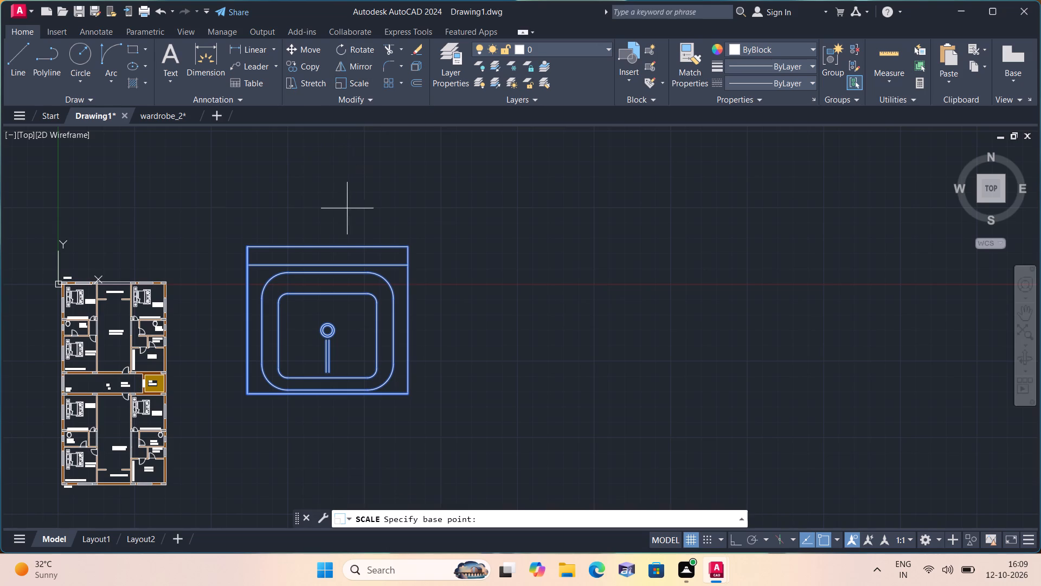
scroll(269, 376, "up", 2)
left_click(269, 377)
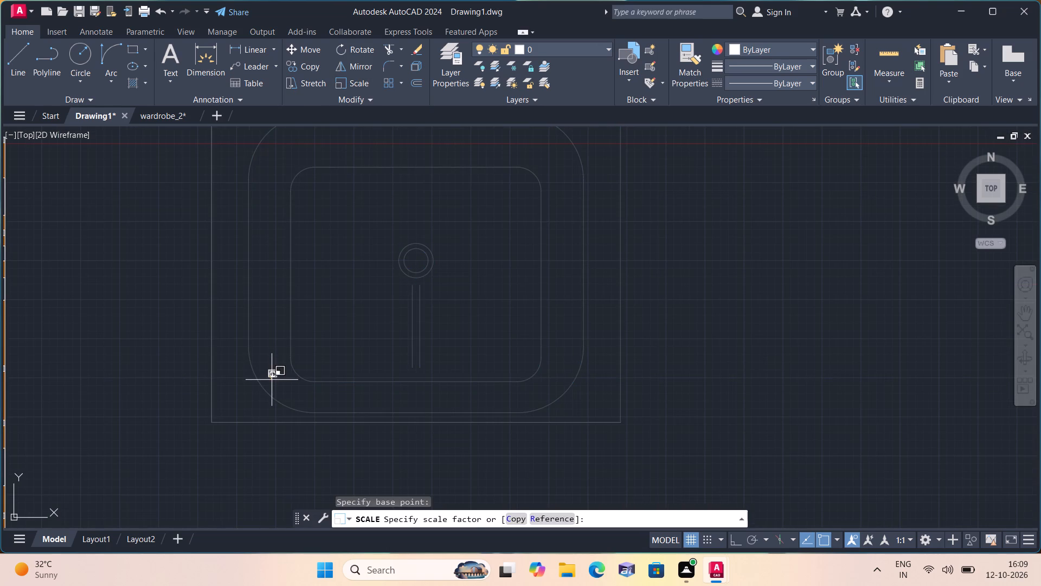
left_click(272, 380)
Move the reduced washbasin into the upper unit's 5'0"X8'3" toilet, beside the WC along the wardrobe-side wall.
left_click(272, 373)
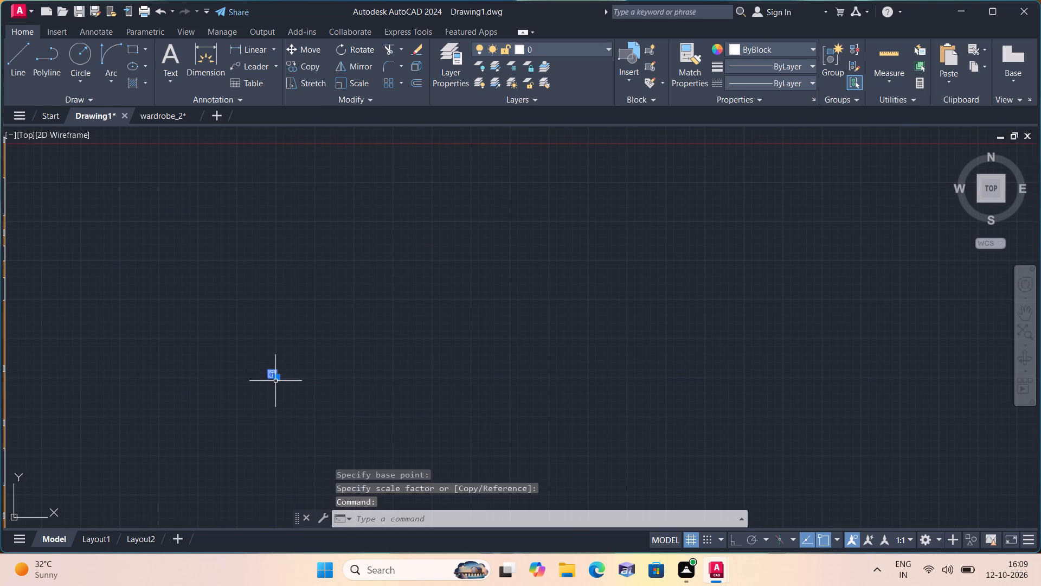
left_click(280, 374)
left_click(274, 388)
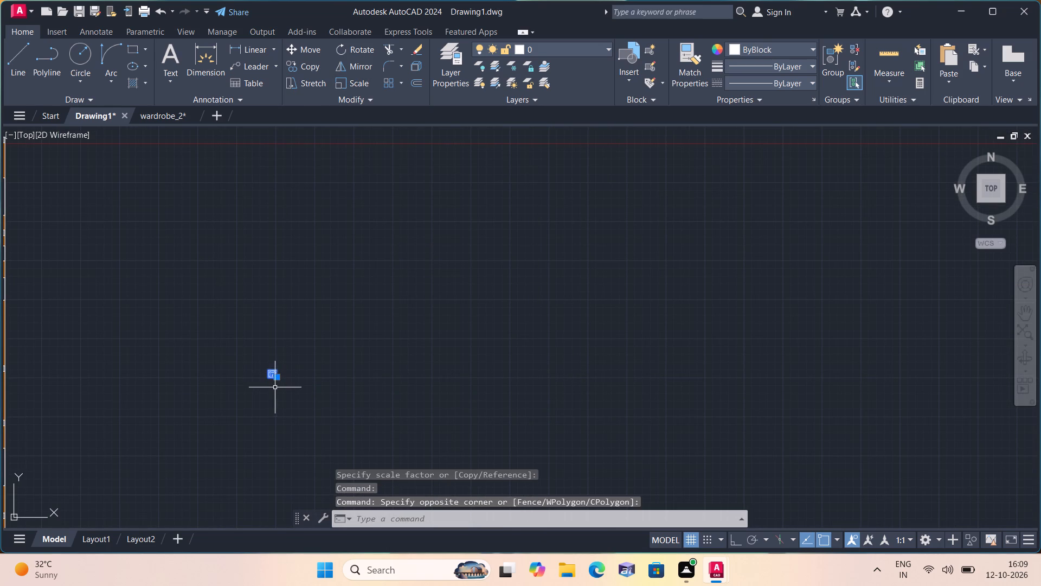
left_click(279, 375)
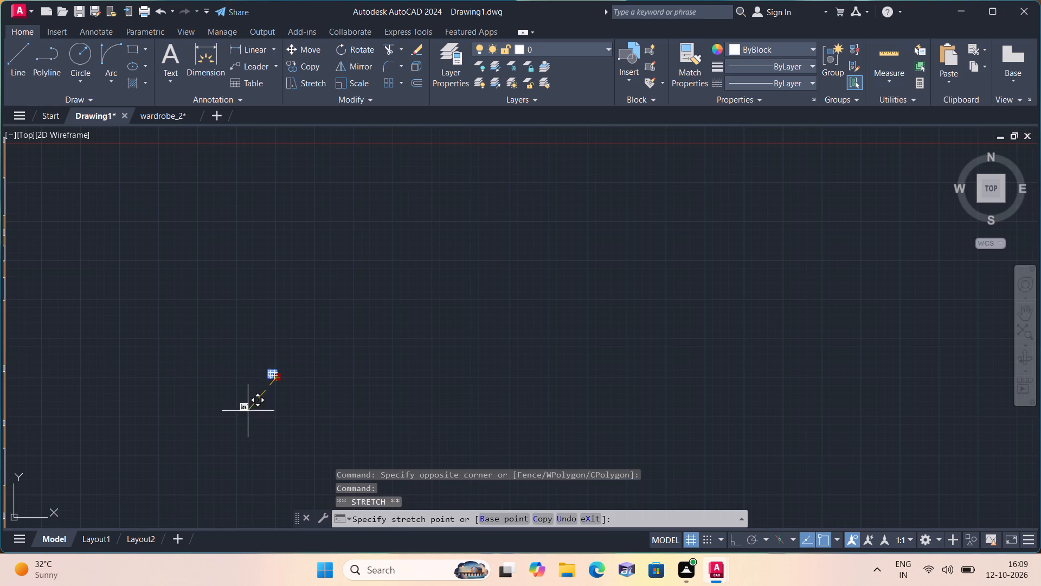
scroll(236, 414, "down", 1)
middle_click_drag(233, 415, 399, 527)
scroll(122, 410, "up", 2)
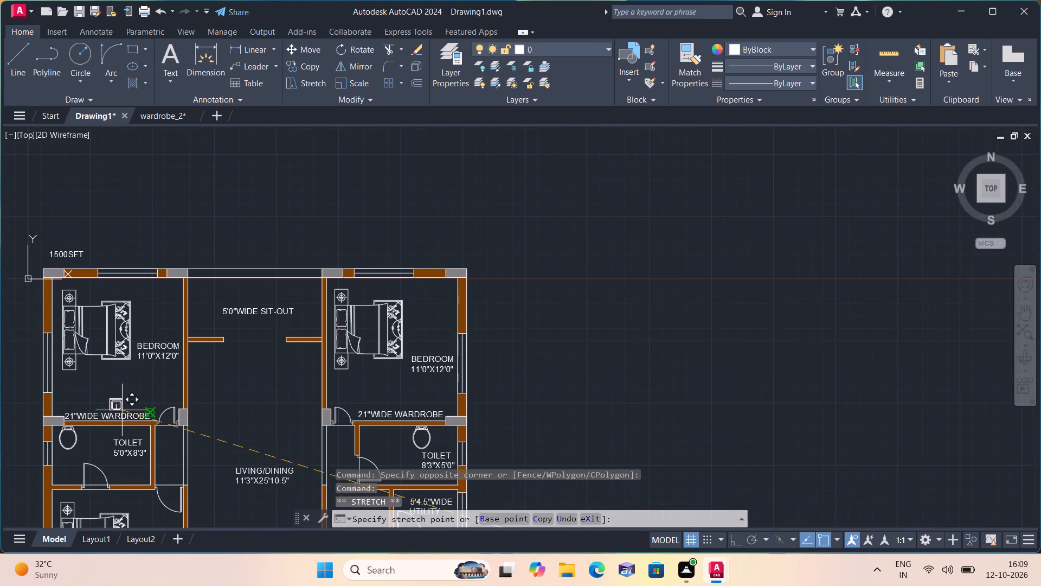
scroll(104, 431, "up", 2)
middle_click_drag(95, 445, 164, 379)
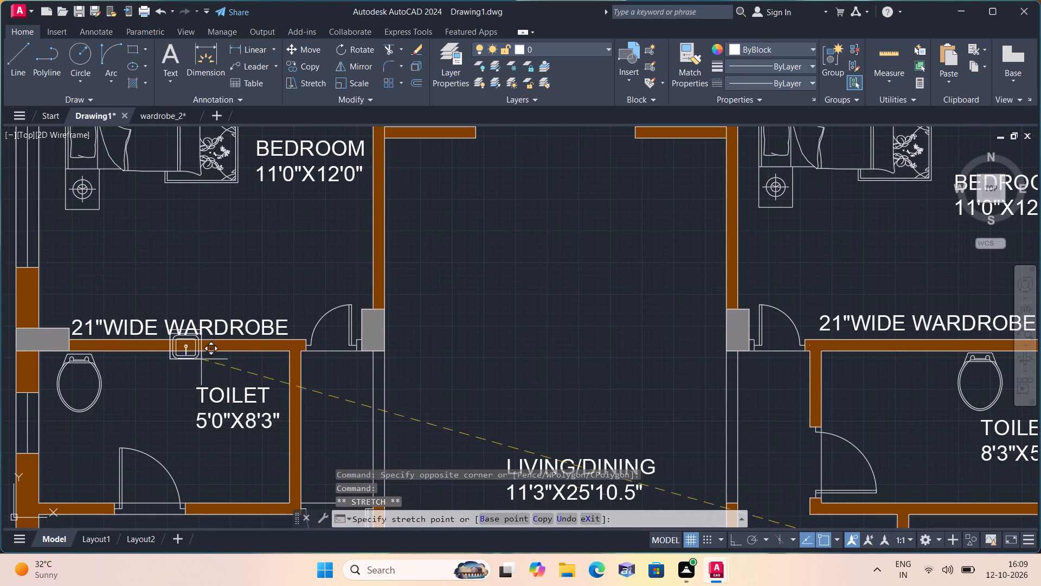
scroll(208, 385, "up", 1)
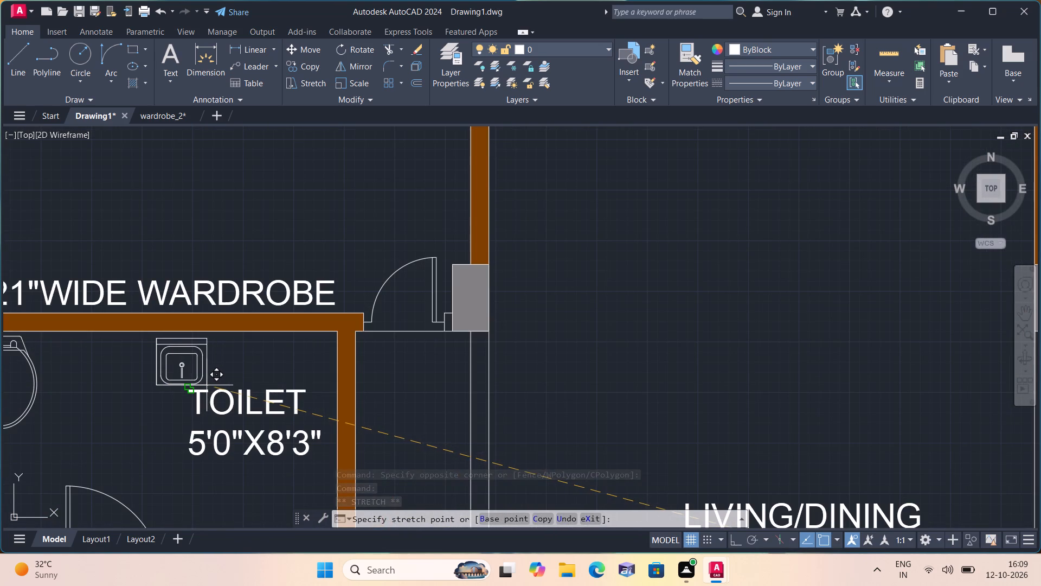
middle_click_drag(184, 390, 184, 388)
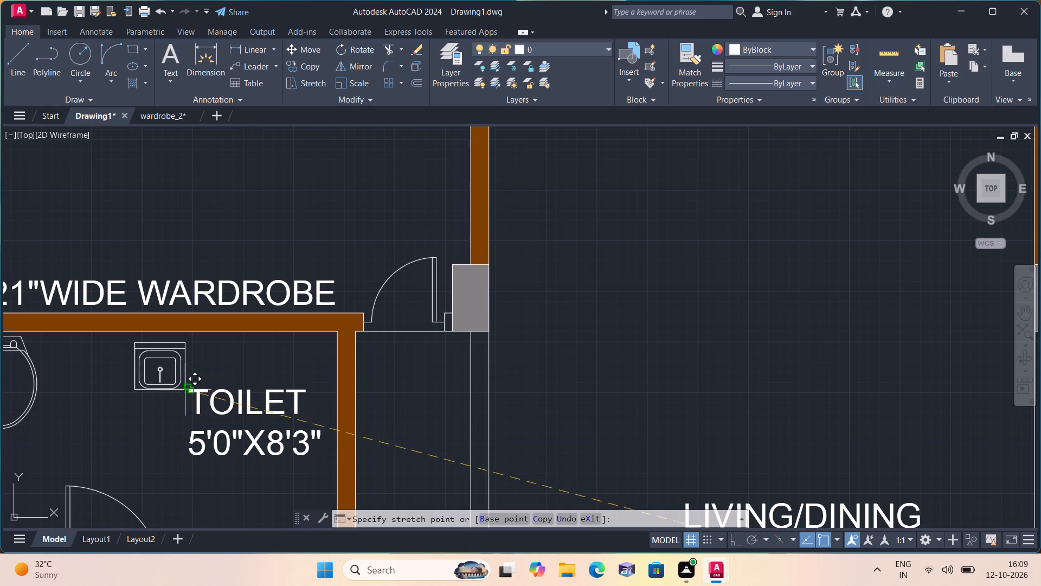
middle_click_drag(184, 388, 234, 348)
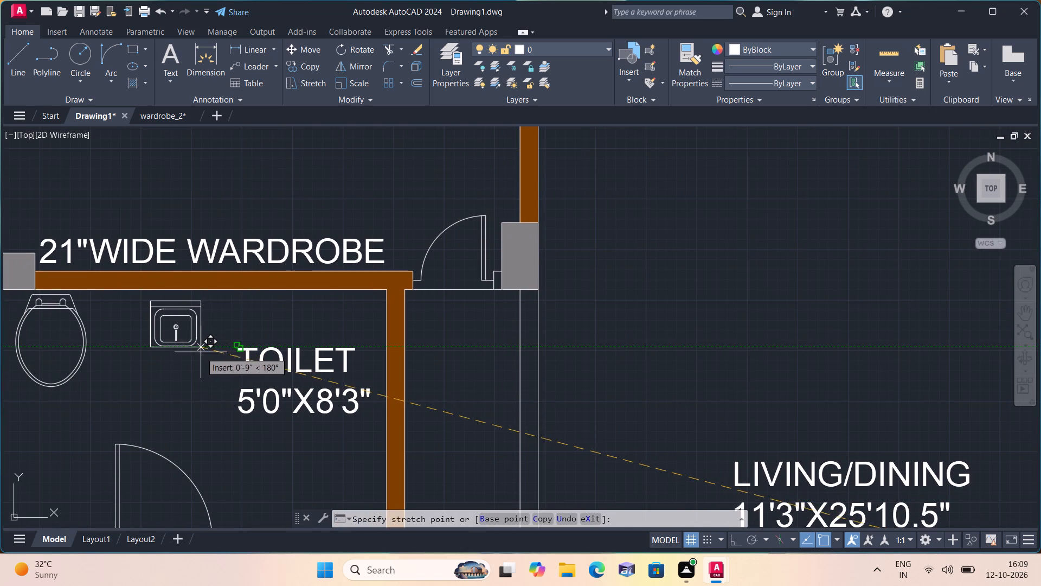
left_click(191, 351)
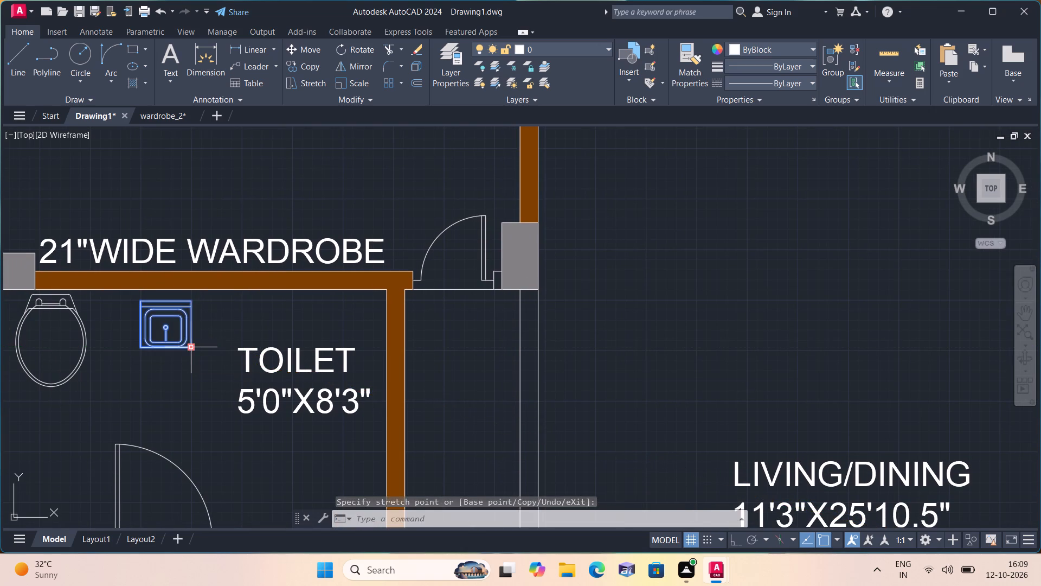
Scale the washbasin up slightly about its drain so its back edge sits close to the wall.
scroll(191, 351, "up", 2)
scroll(187, 349, "down", 2)
middle_click_drag(148, 380, 155, 380)
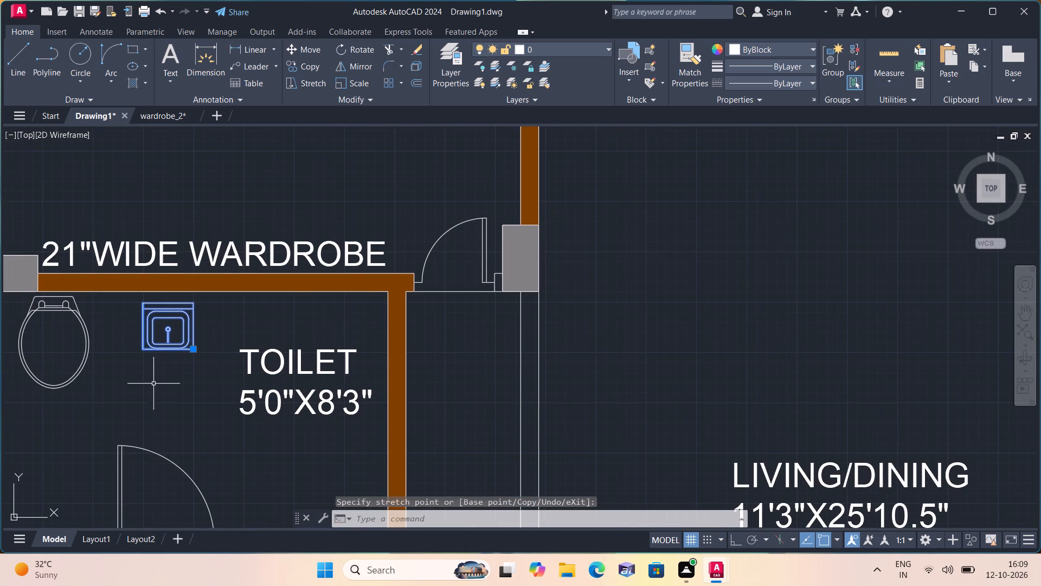
left_click(361, 82)
left_click(163, 324)
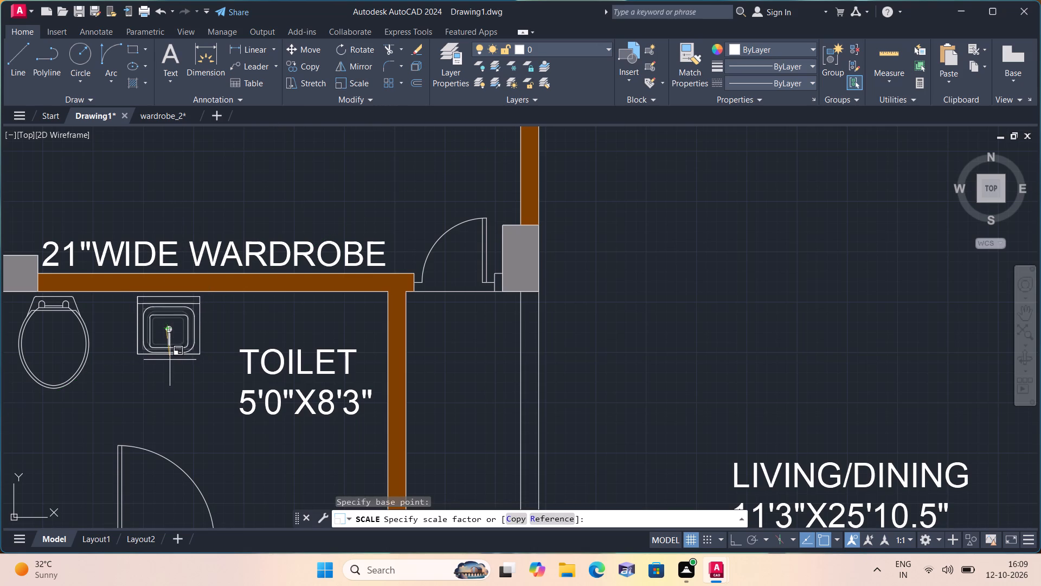
left_click(170, 360)
left_click(169, 353)
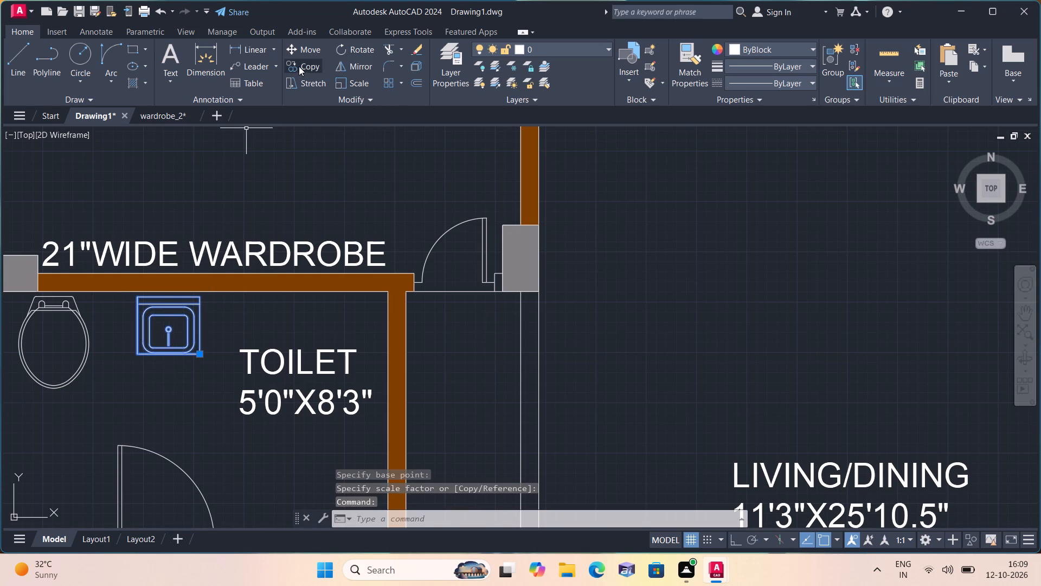
Copy the washbasin into the upper unit's 8'3"X5'0" toilet, between the door and the WC along the wardrobe-side wall.
left_click(301, 66)
left_click(184, 319)
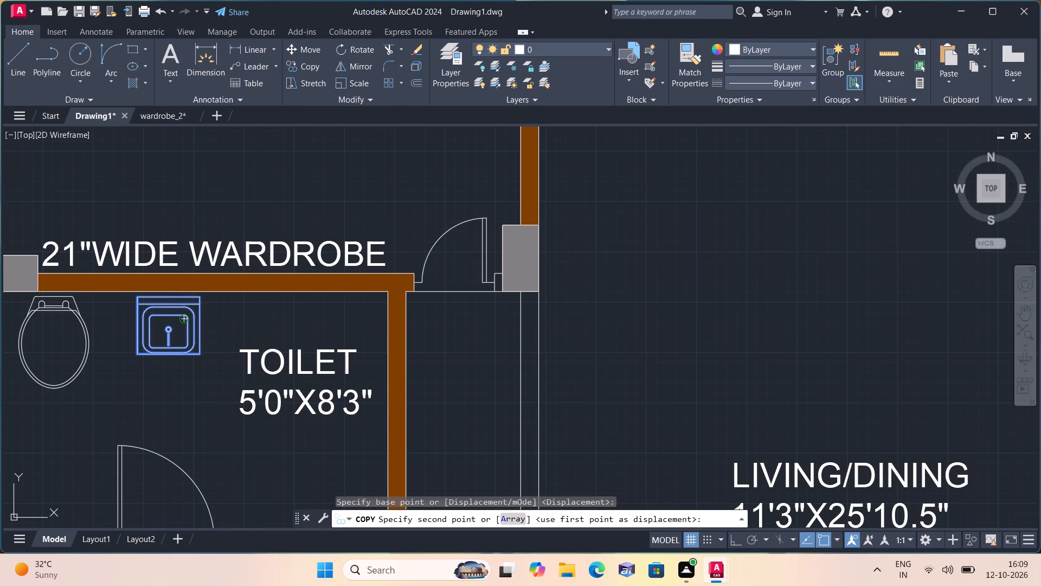
scroll(192, 298, "down", 3)
middle_click_drag(663, 305, 609, 262)
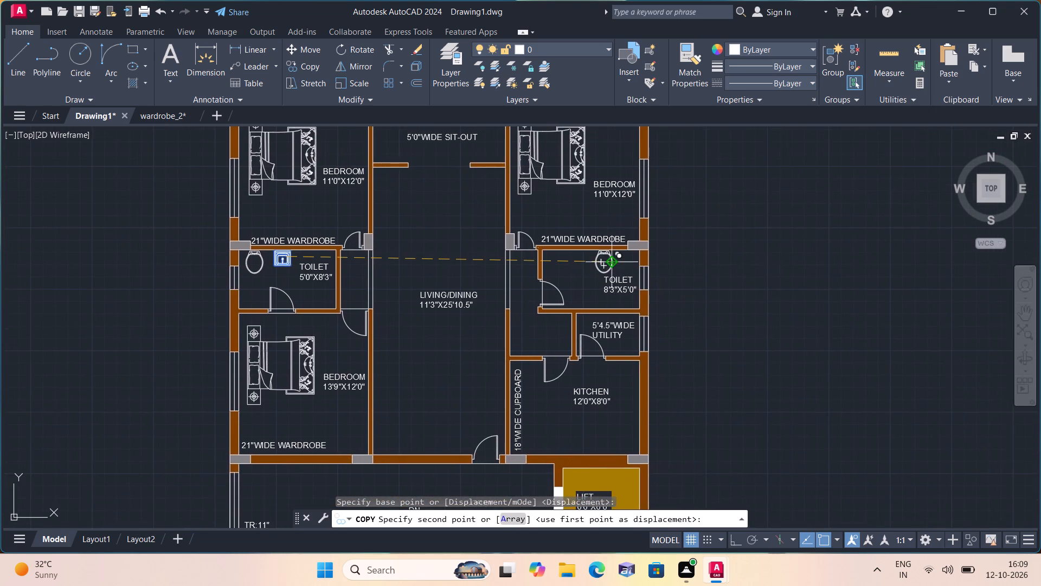
scroll(589, 260, "up", 3)
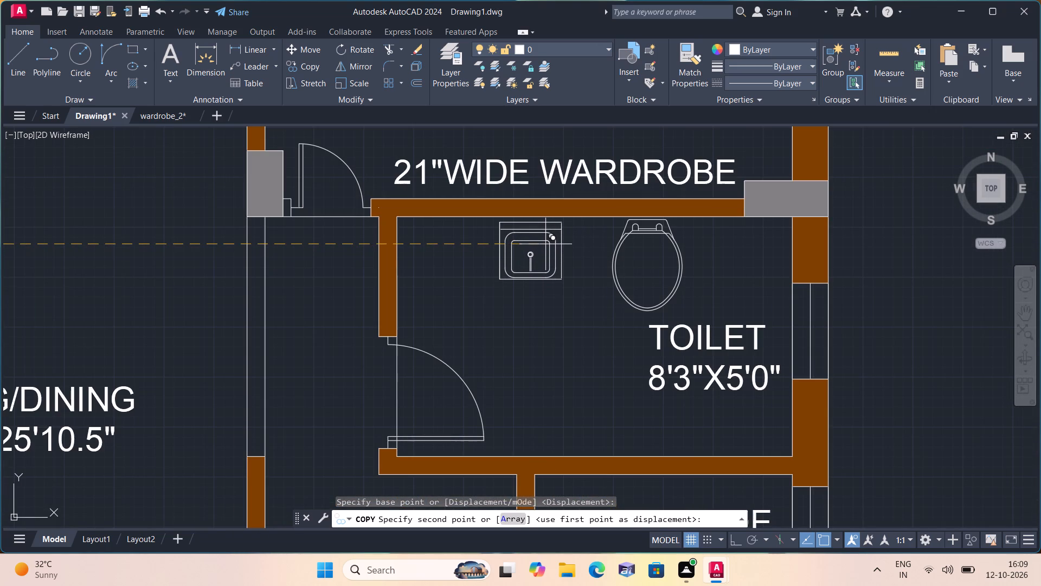
left_click(545, 244)
Place another washbasin copy in the lower unit's 8'3"X5'0" toilet, beside the WC near the wardrobe-side wall.
scroll(541, 290, "down", 1)
middle_click_drag(552, 354, 571, 180)
scroll(571, 181, "down", 1)
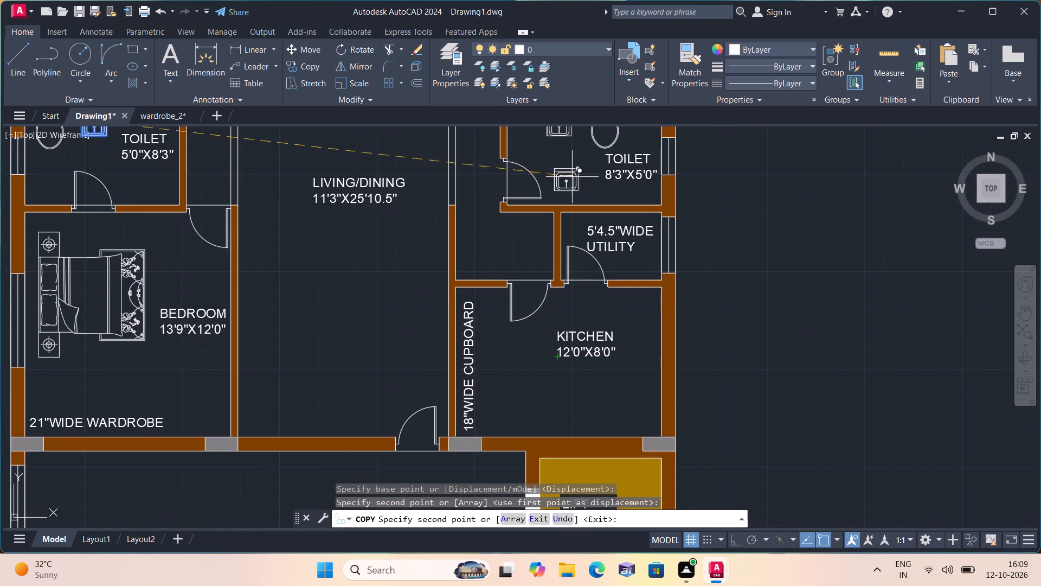
middle_click_drag(550, 377, 582, 233)
scroll(563, 286, "down", 1)
middle_click_drag(567, 372, 571, 317)
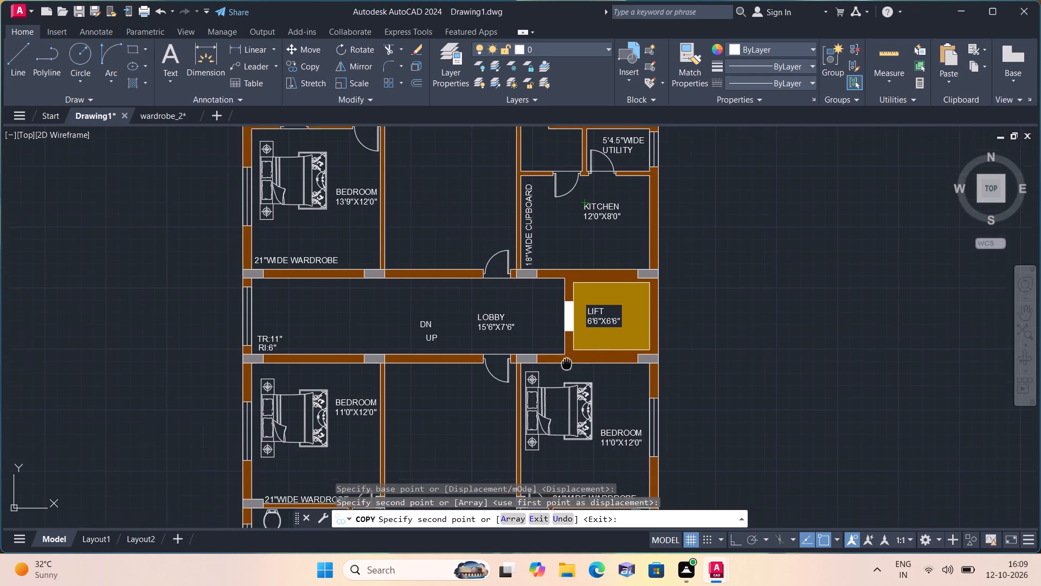
middle_click_drag(571, 317, 605, 184)
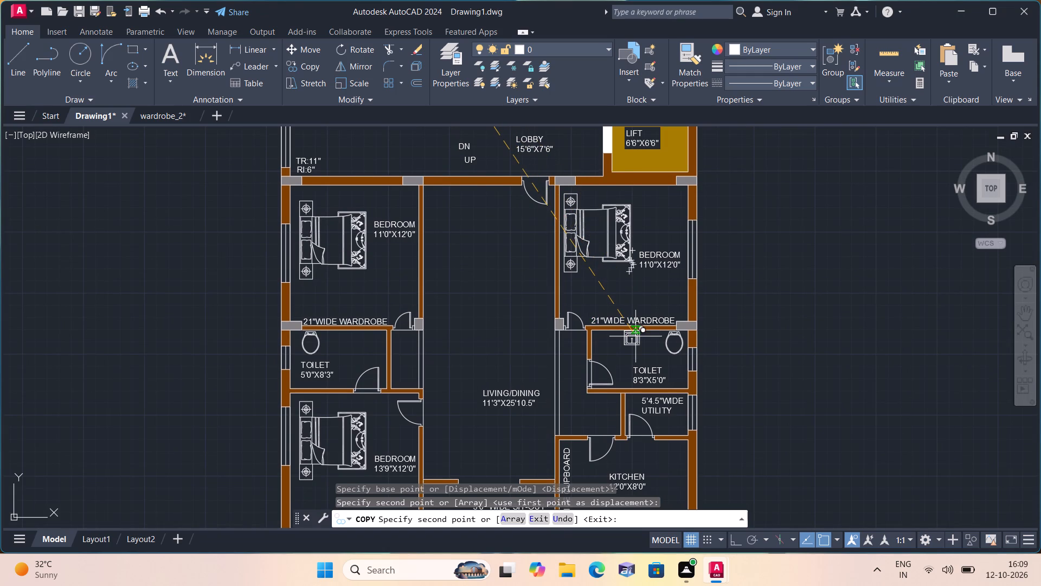
scroll(641, 334, "up", 3)
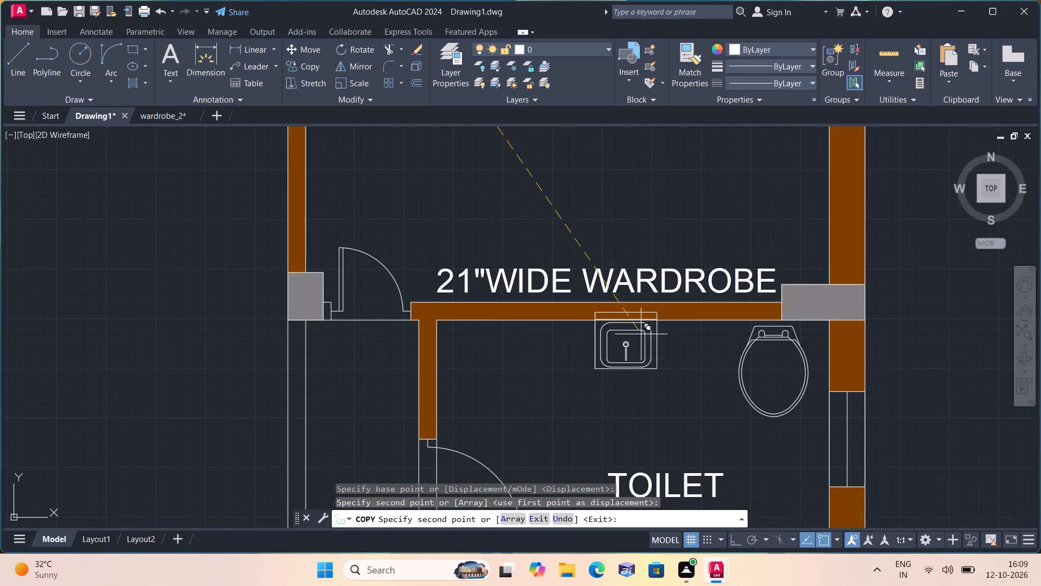
left_click(670, 351)
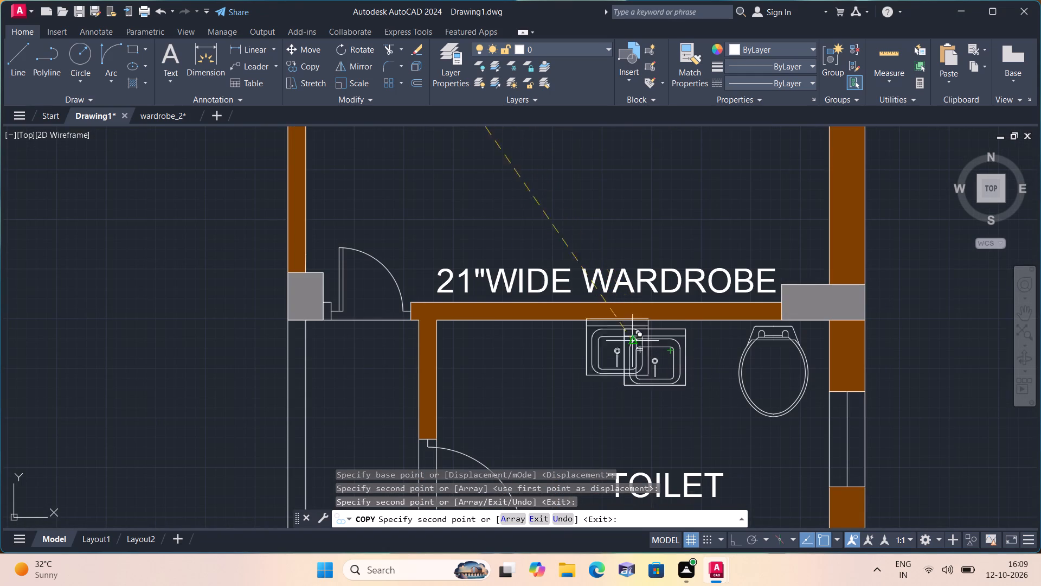
Place the last washbasin copy in the lower unit's 5'0"X8'3" toilet, beside the WC along the wardrobe-side wall, and finish copying.
middle_click_drag(218, 238, 458, 138)
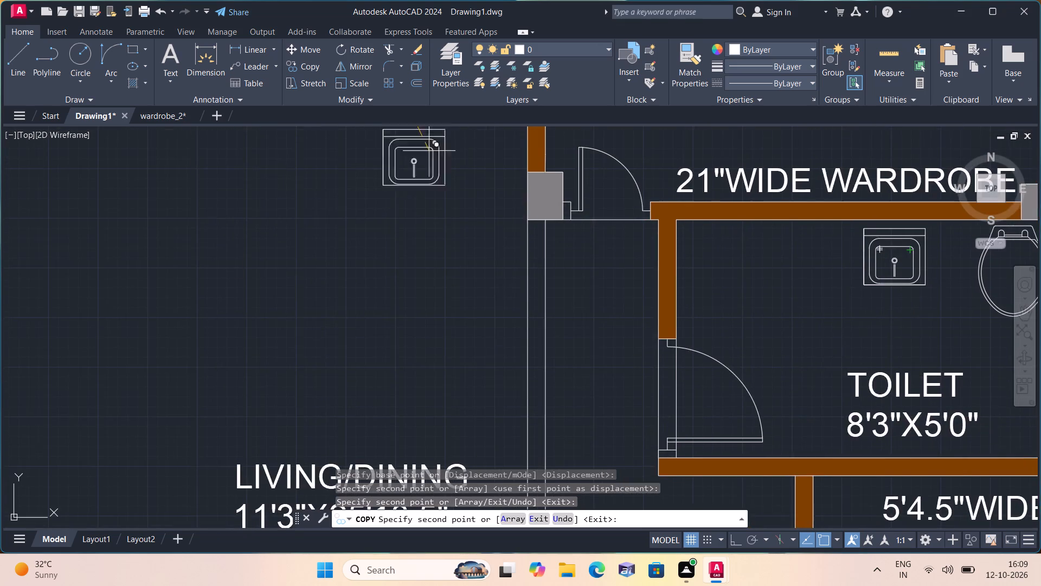
scroll(289, 232, "down", 2)
scroll(279, 240, "up", 1)
middle_click_drag(279, 240, 519, 155)
scroll(283, 234, "down", 1)
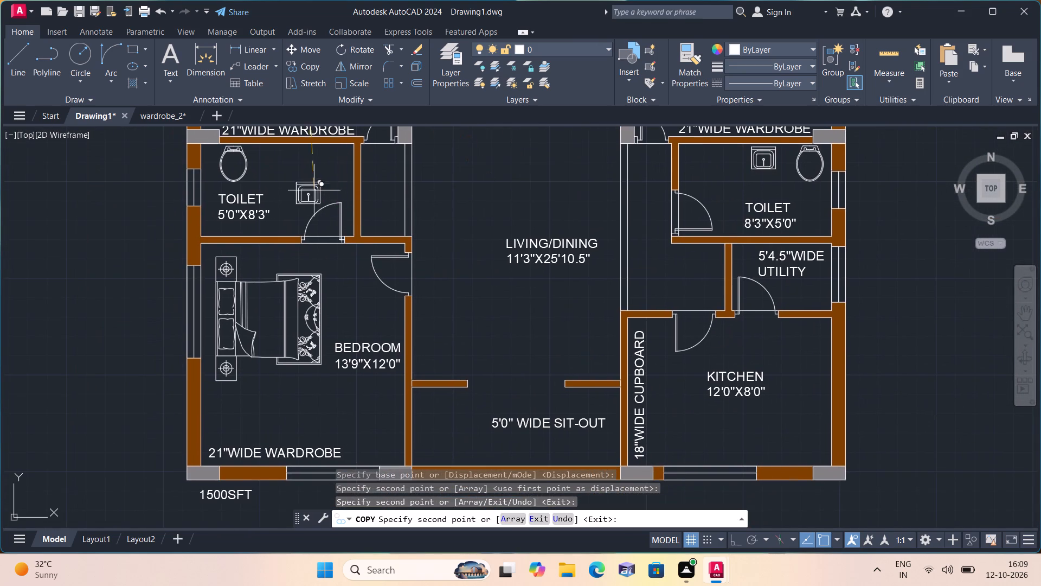
scroll(288, 169, "up", 2)
middle_click_drag(304, 159, 359, 235)
scroll(359, 235, "up", 1)
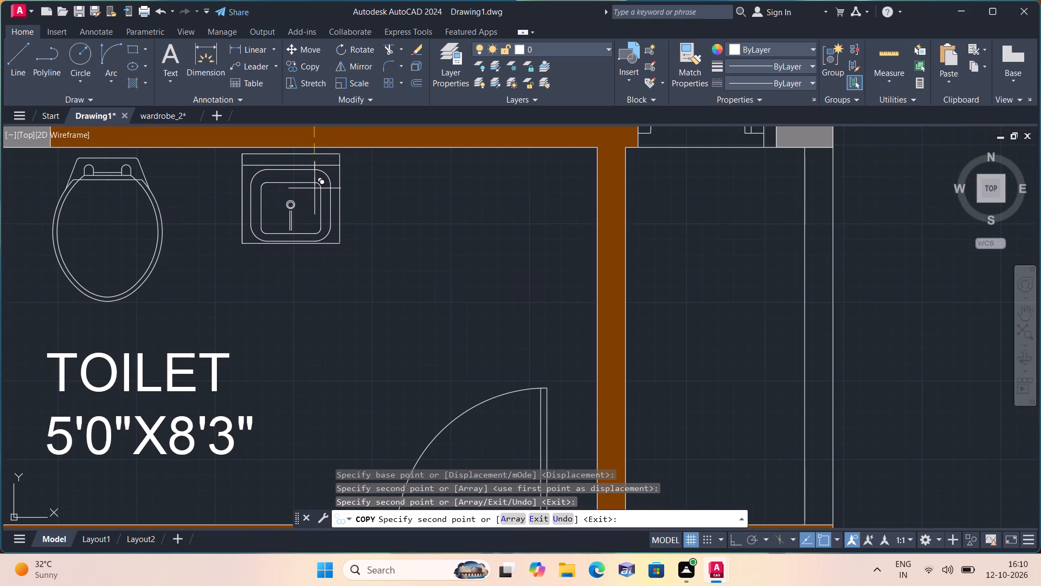
left_click(314, 188)
key("space")
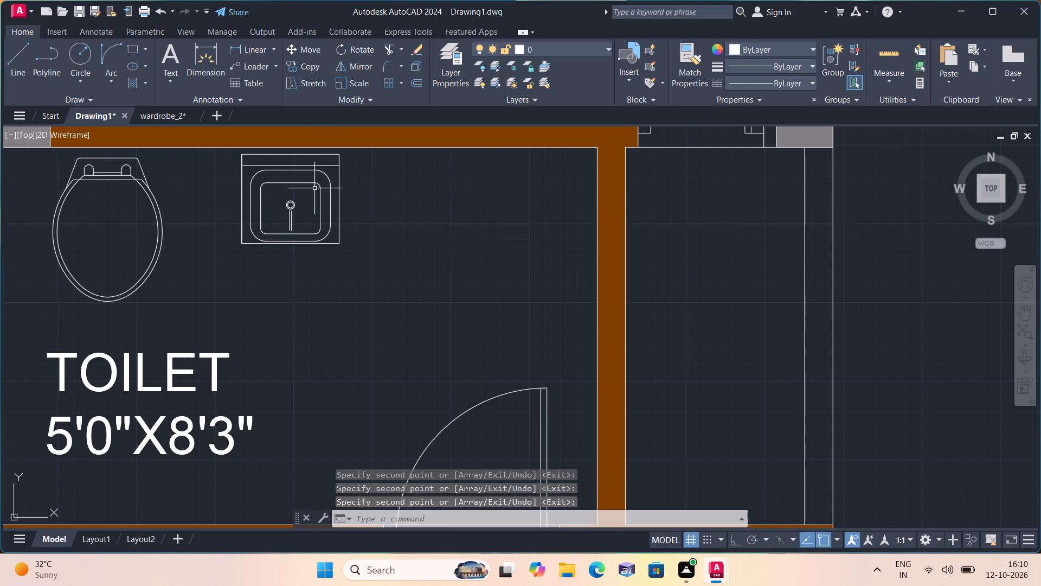
Scale the complete sofa set outside the plan down drastically to about room size, using a base point beside its square table.
scroll(429, 208, "down", 5)
middle_click_drag(419, 199, 419, 258)
scroll(419, 198, "down", 1)
scroll(419, 258, "down", 2)
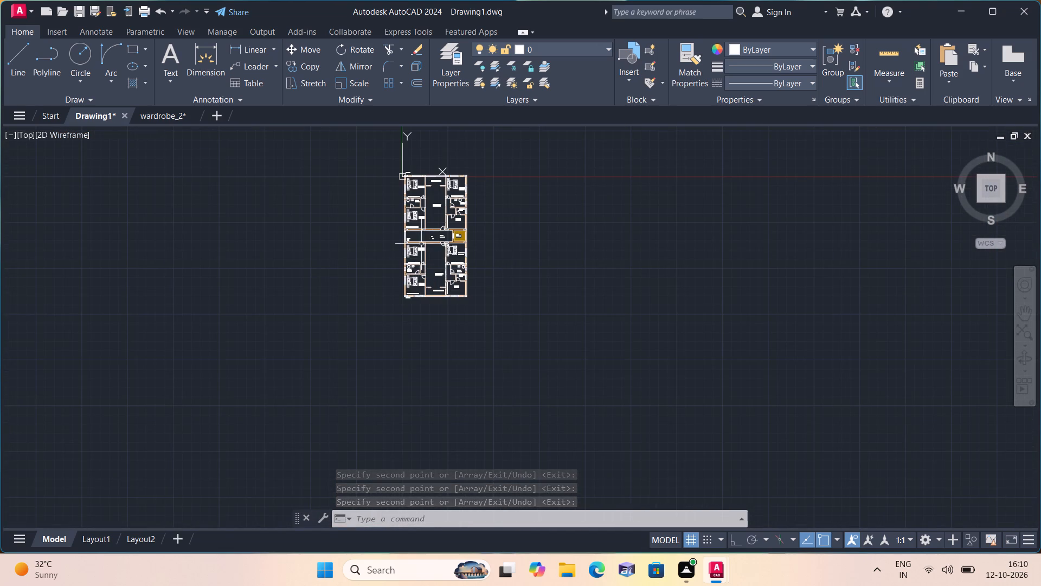
middle_click_drag(406, 259, 377, 367)
scroll(375, 364, "down", 2)
scroll(233, 352, "up", 1)
middle_click_drag(236, 355, 255, 378)
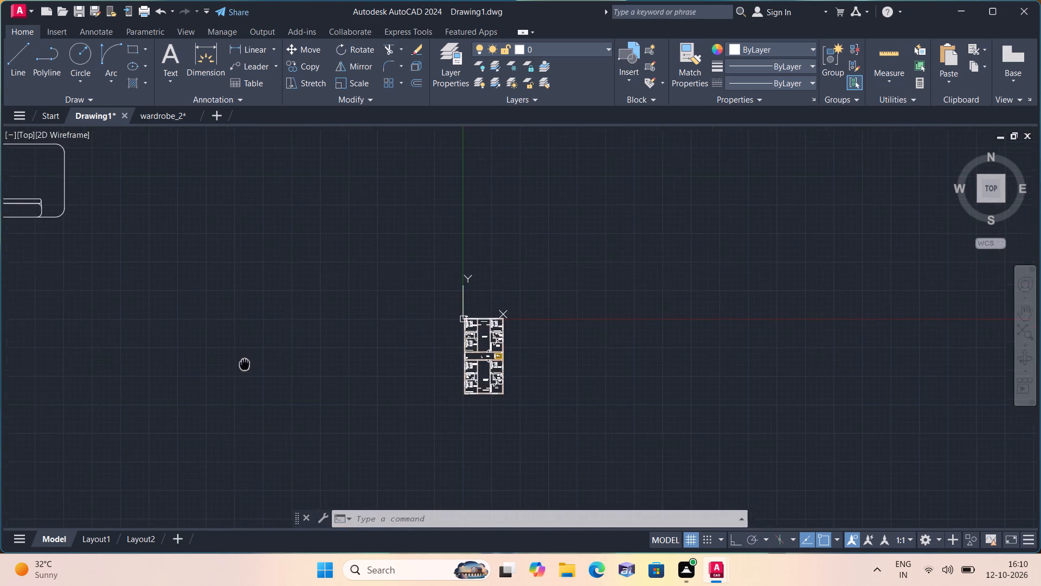
middle_click_drag(255, 378, 384, 538)
scroll(384, 538, "down", 2)
scroll(368, 422, "down", 1)
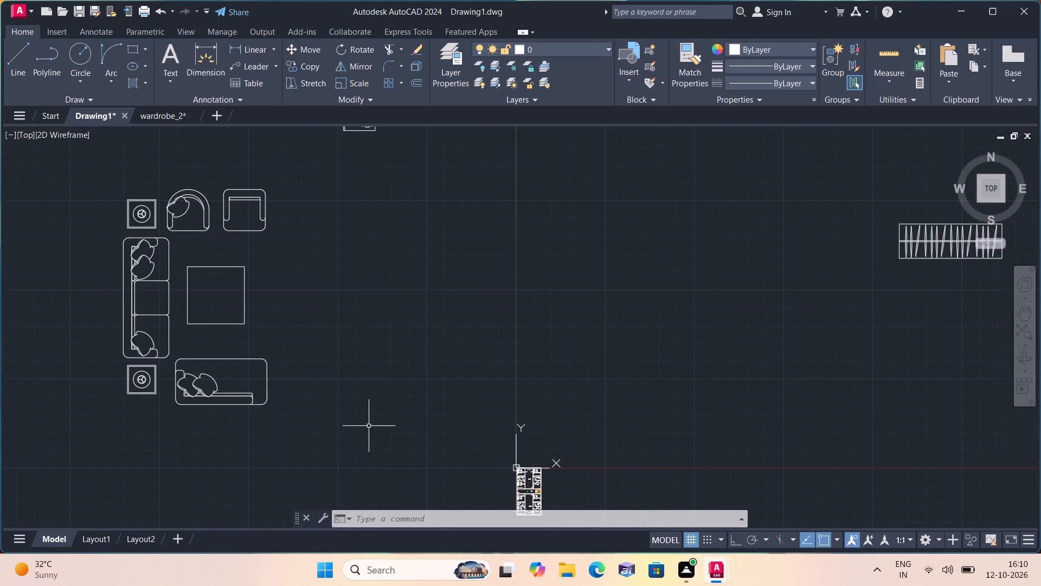
left_click(370, 430)
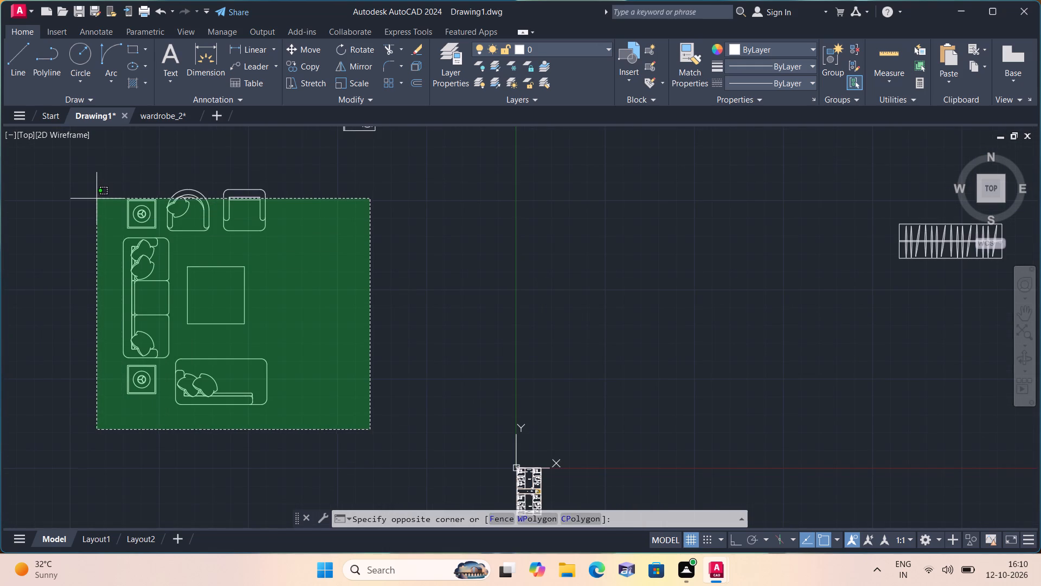
left_click(101, 171)
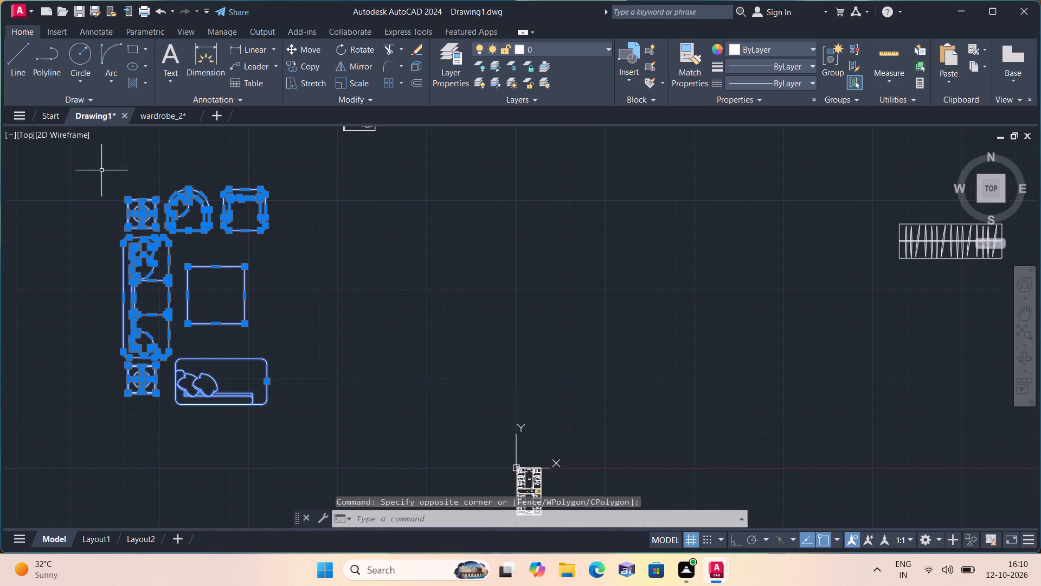
left_click(367, 82)
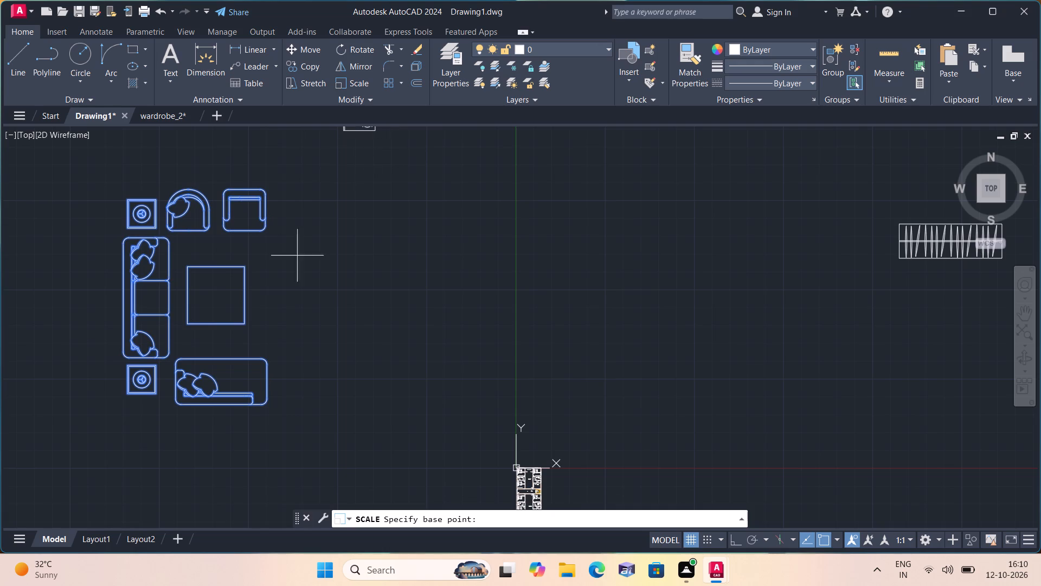
scroll(257, 264, "up", 2)
left_click(257, 264)
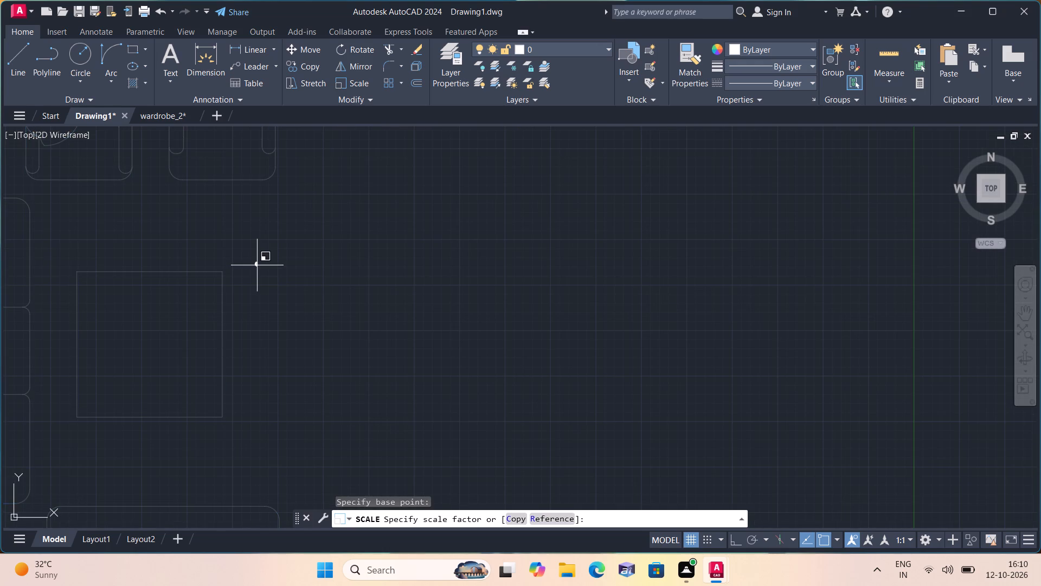
left_click(260, 267)
Move the reduced sofa set into the lower unit's living/dining room, between the two 11'0"X12'0" bedrooms near the lobby.
left_click_drag(268, 276, 266, 276)
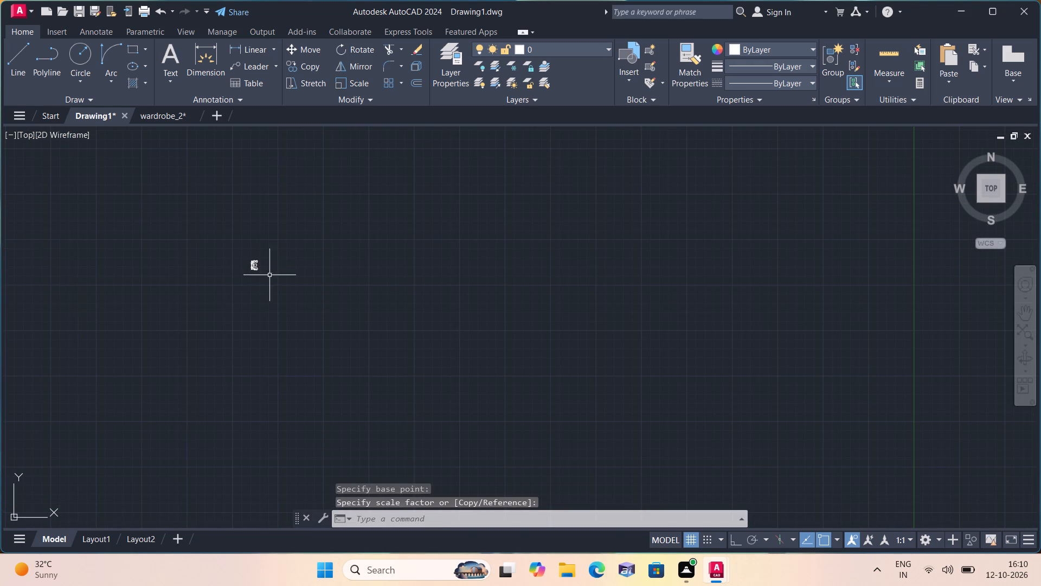
left_click_drag(266, 276, 239, 243)
left_click(220, 224)
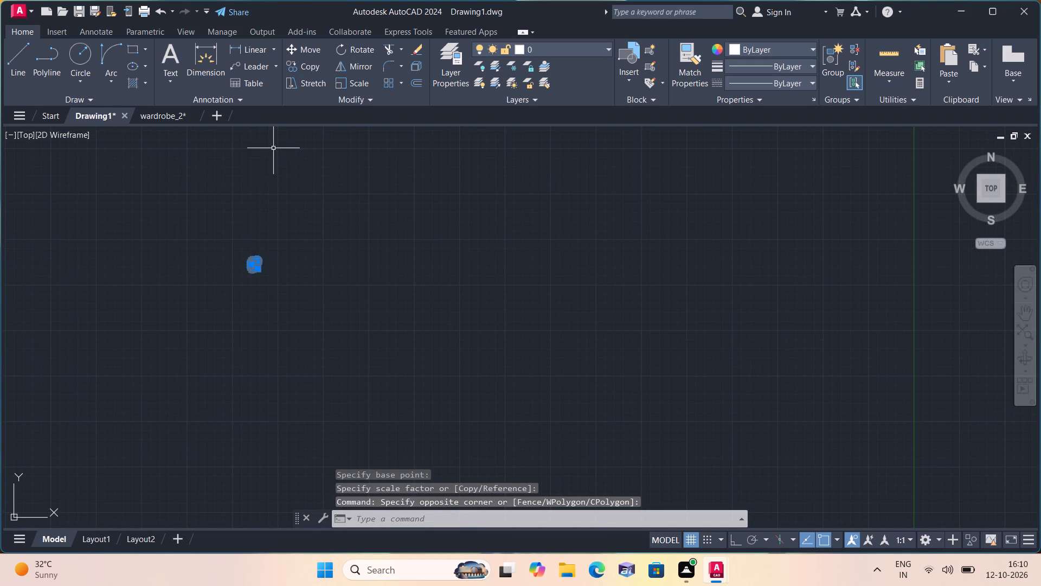
left_click(301, 39)
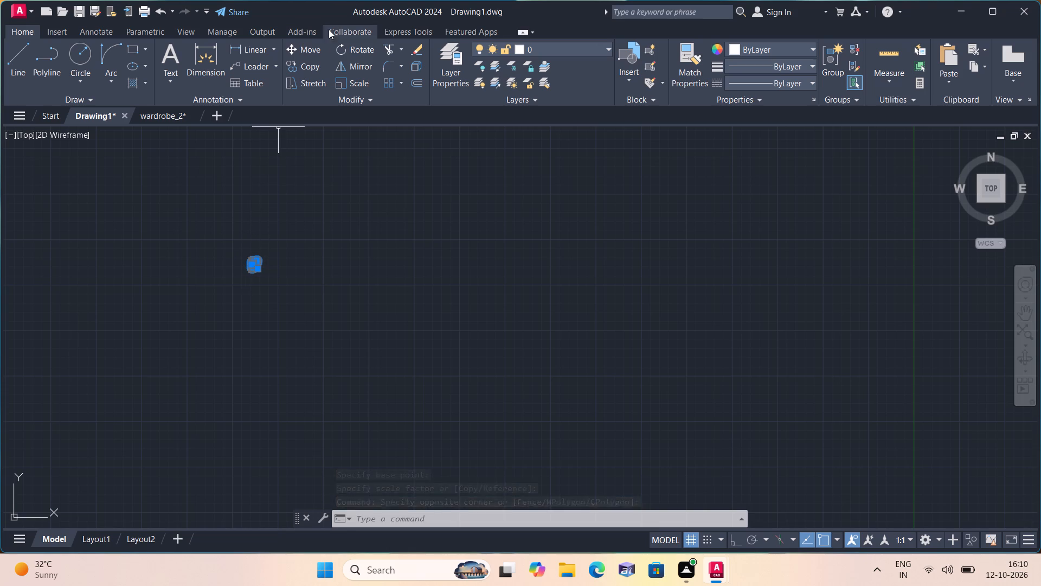
left_click(320, 48)
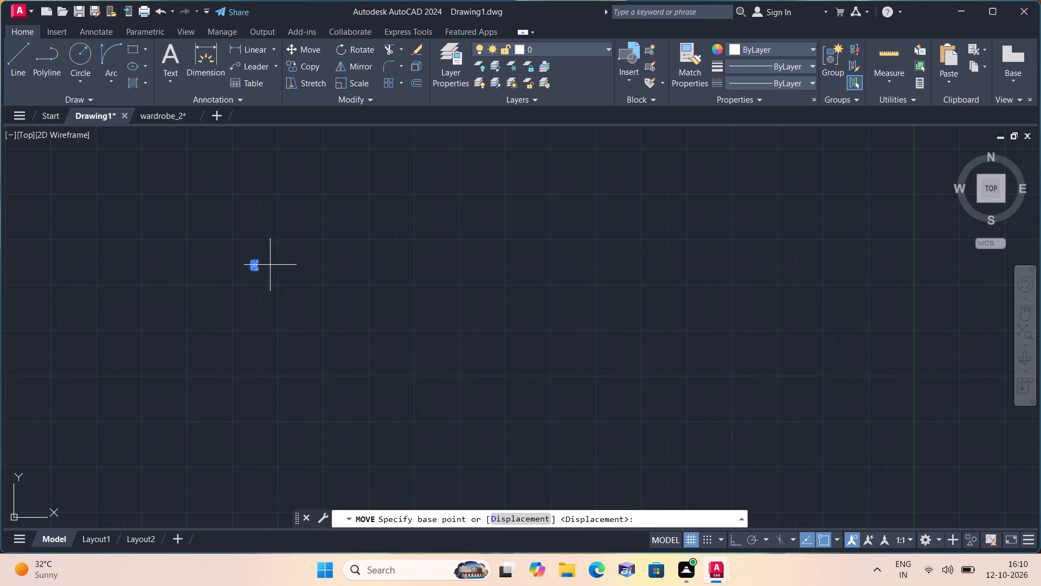
left_click(257, 262)
scroll(257, 262, "down", 3)
middle_click_drag(465, 342, 415, 288)
scroll(431, 361, "up", 4)
scroll(393, 417, "up", 2)
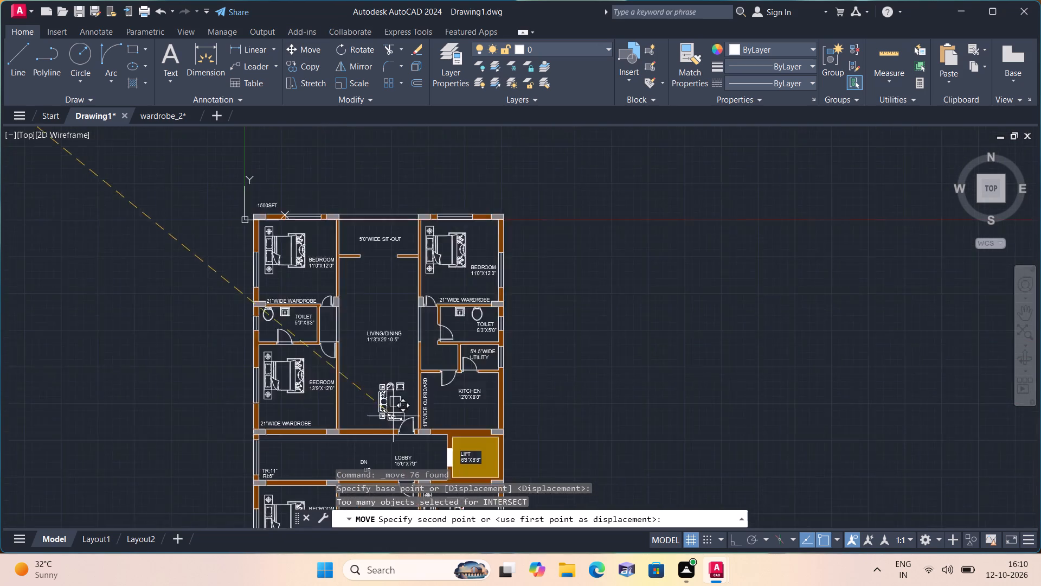
scroll(393, 416, "up", 1)
middle_click_drag(393, 416, 390, 243)
middle_click_drag(350, 412, 358, 374)
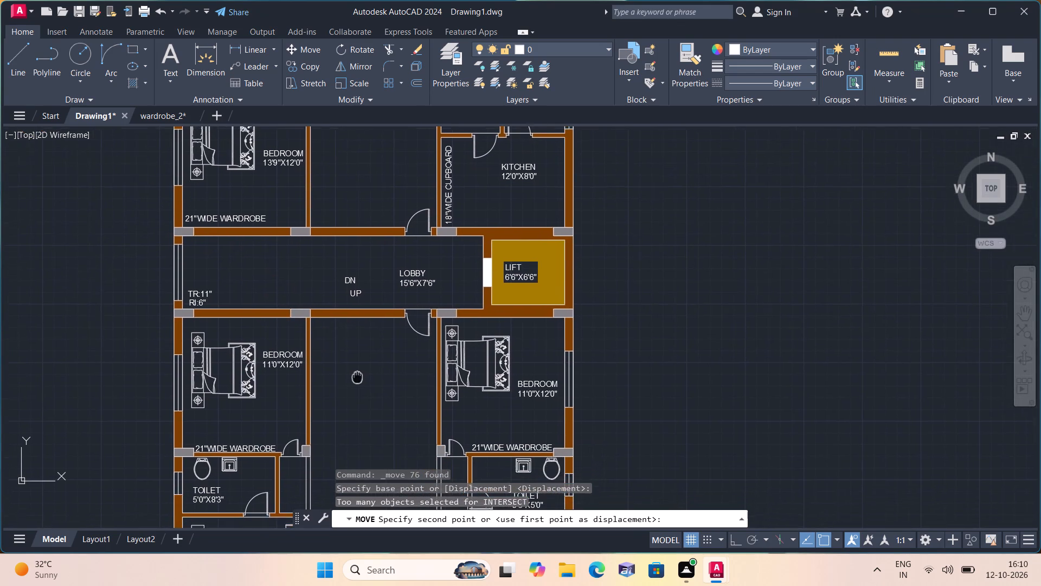
scroll(323, 422, "up", 3)
scroll(355, 377, "down", 1)
middle_click_drag(355, 377, 354, 443)
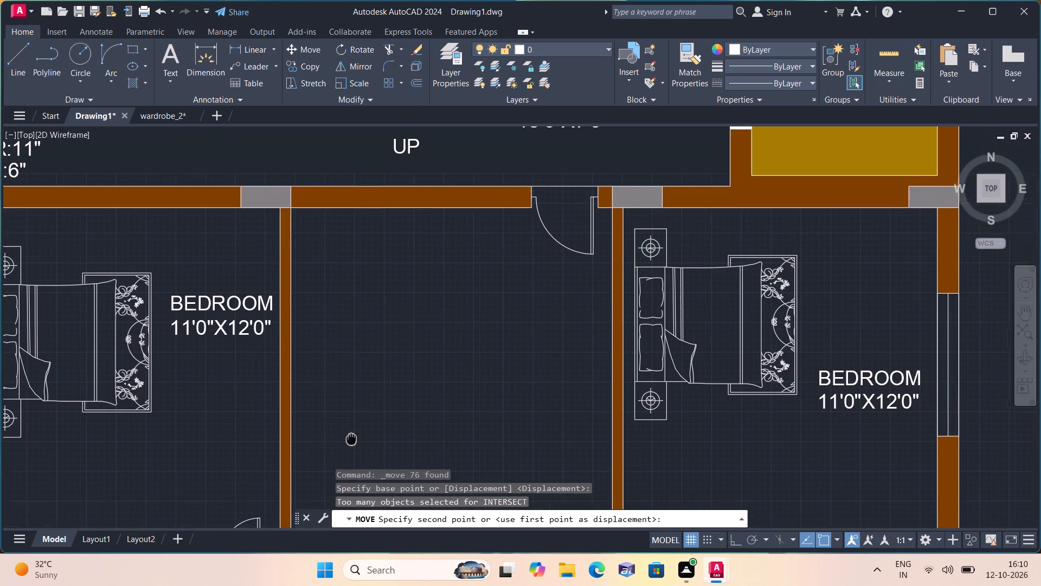
middle_click_drag(354, 443, 354, 443)
left_click(383, 417)
Scale the sofa set up about a point on its square table so the long sofa sits close to the bedroom wall.
middle_click_drag(417, 429, 380, 362)
scroll(394, 373, "up", 1)
left_click(448, 391)
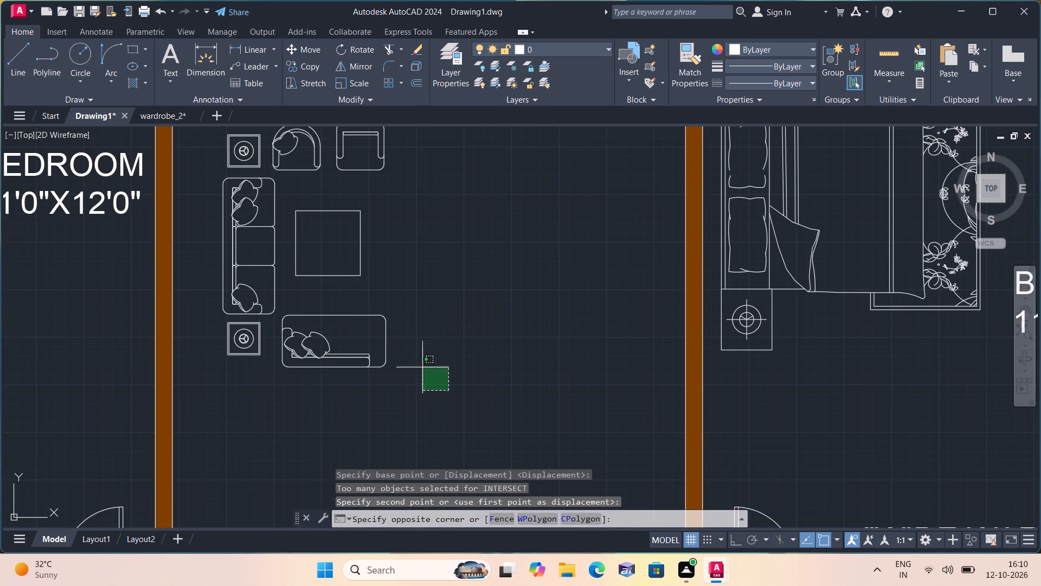
middle_click_drag(228, 234, 259, 308)
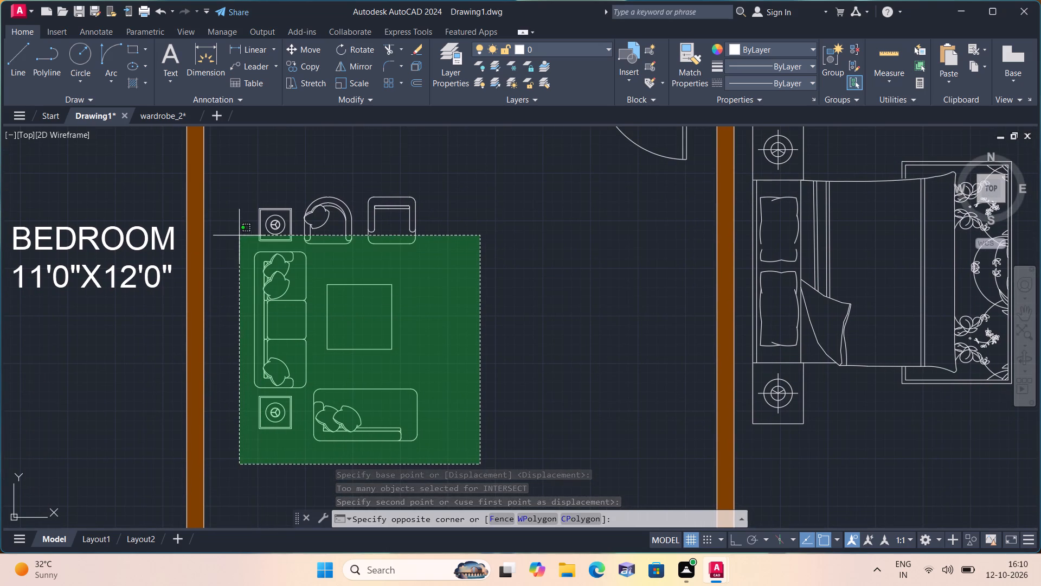
left_click(241, 181)
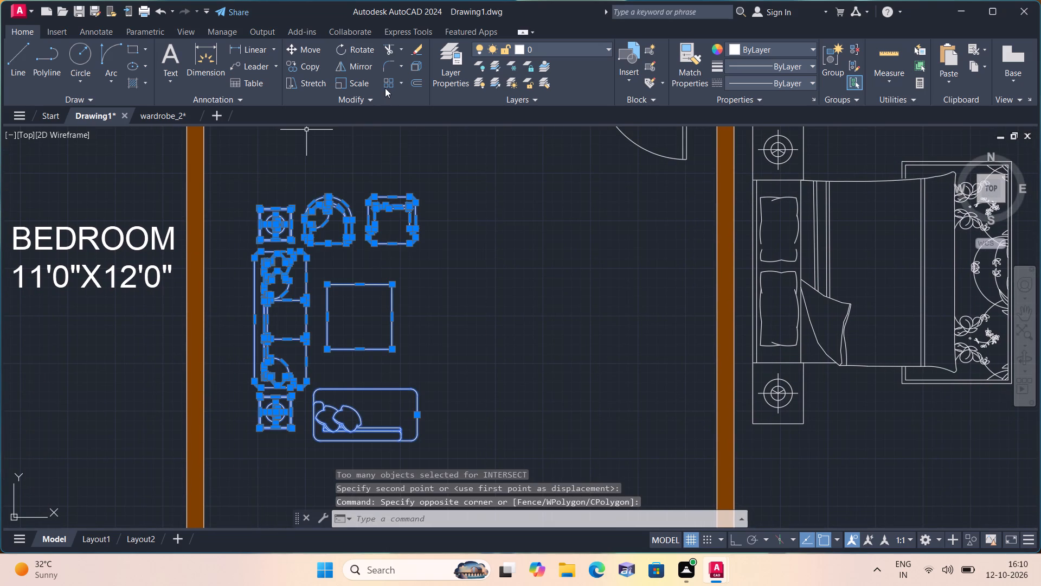
left_click(359, 80)
scroll(351, 253, "down", 2)
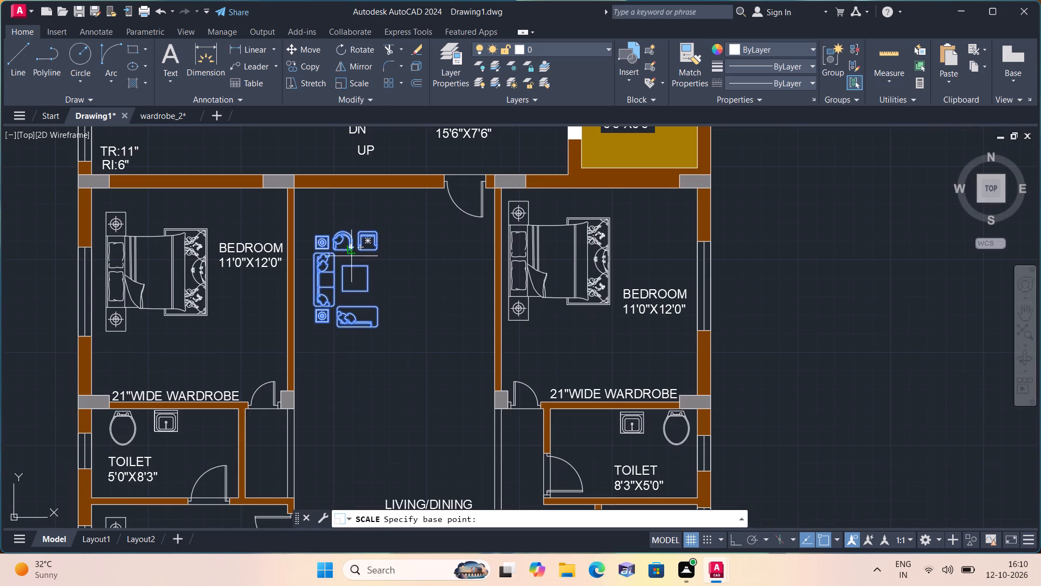
left_click(351, 272)
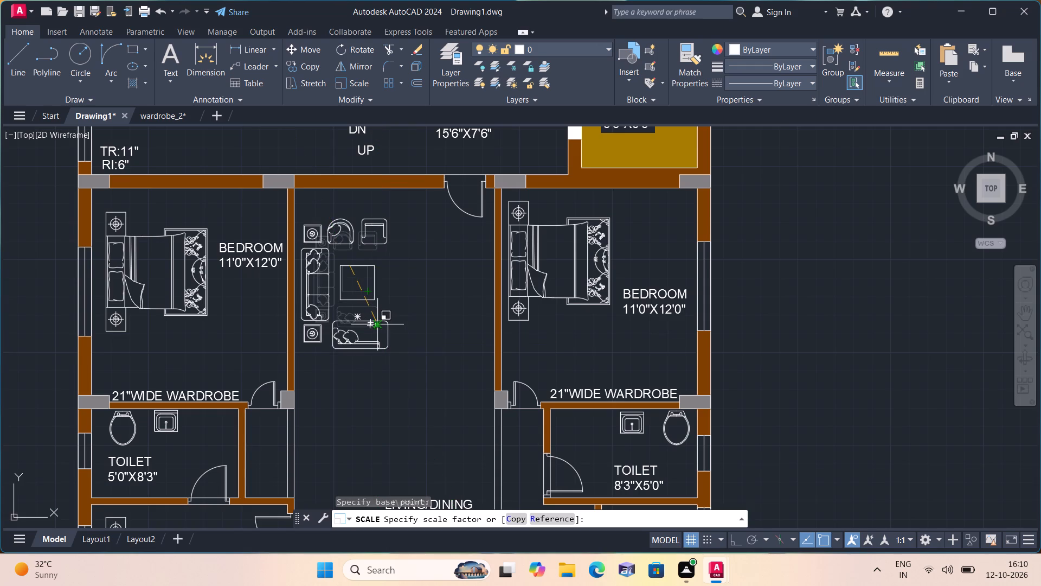
left_click(380, 321)
Copy the sofa set into the upper unit's living/dining room, along the 13'9"X12'0" bedroom wall near the lobby, and finish copying.
scroll(380, 321, "up", 2)
left_click(434, 413)
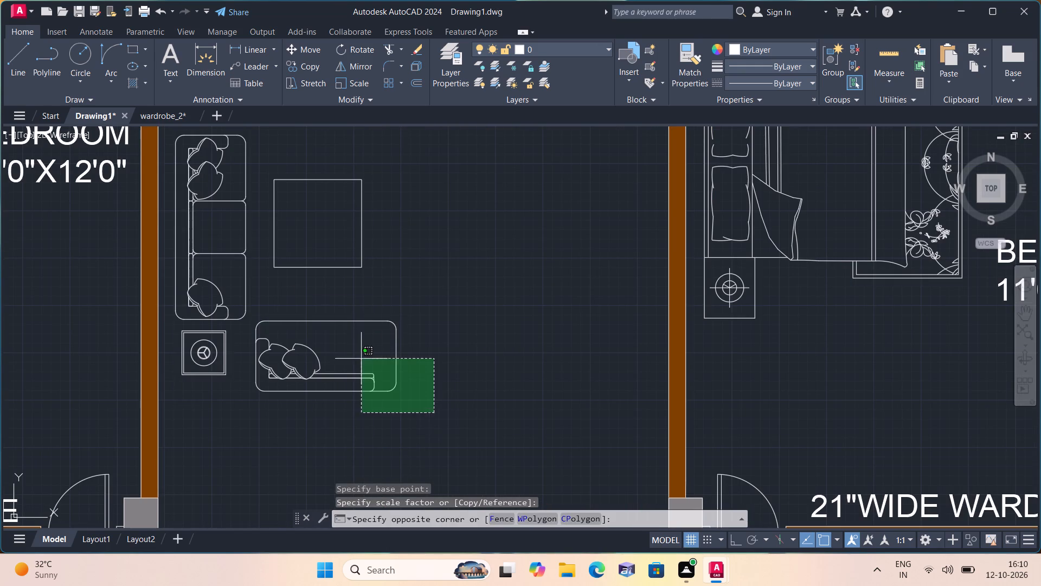
middle_click_drag(249, 247, 298, 350)
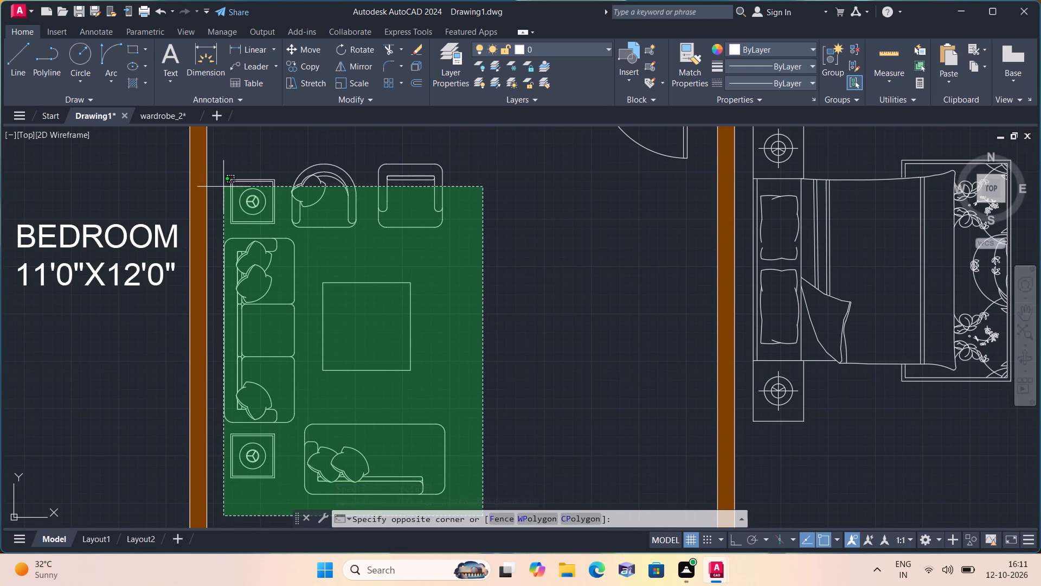
left_click(218, 150)
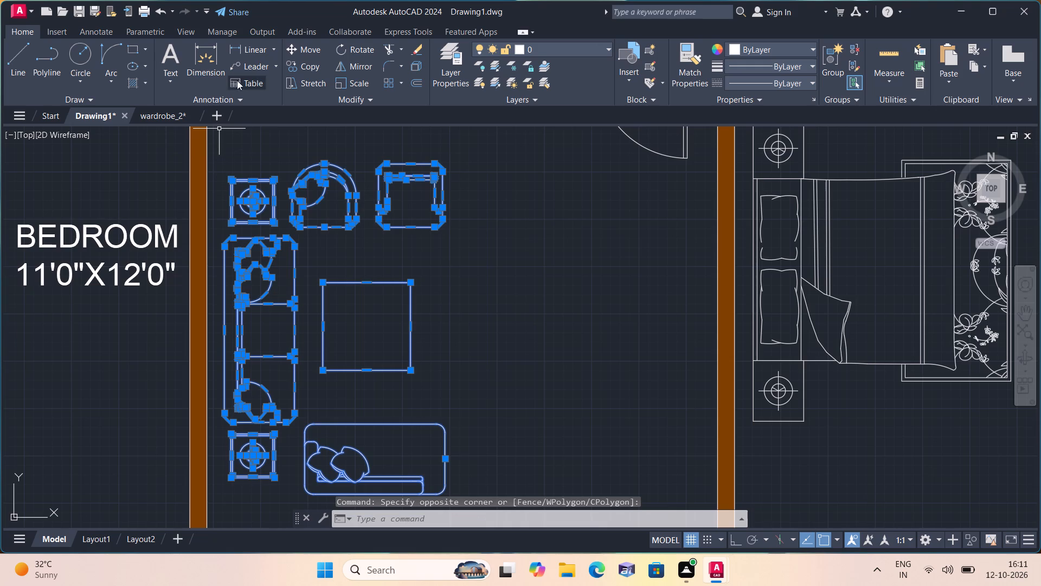
left_click(307, 65)
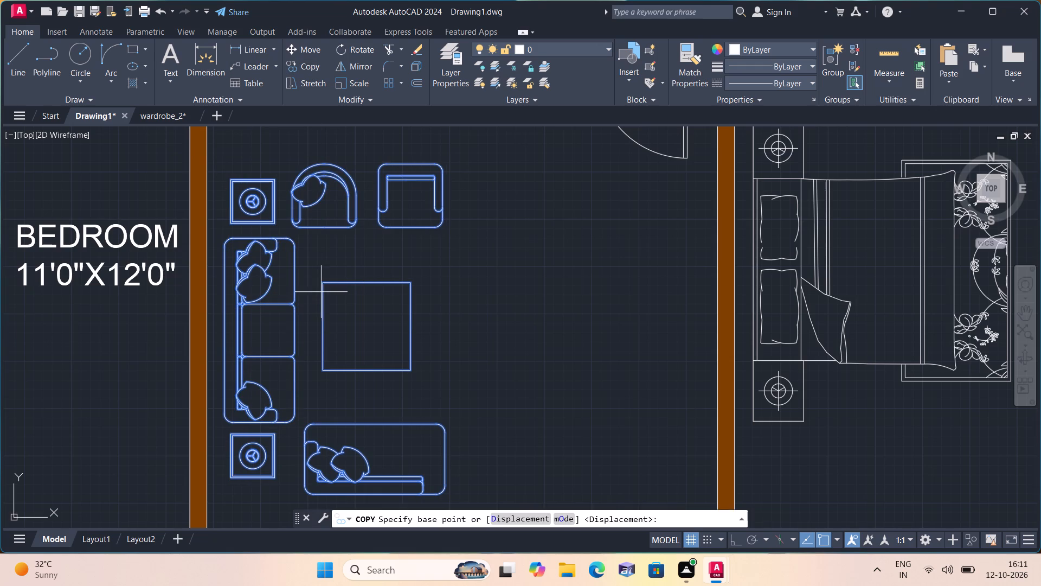
left_click(322, 311)
scroll(322, 311, "down", 2)
middle_click_drag(314, 274, 363, 441)
scroll(364, 443, "down", 1)
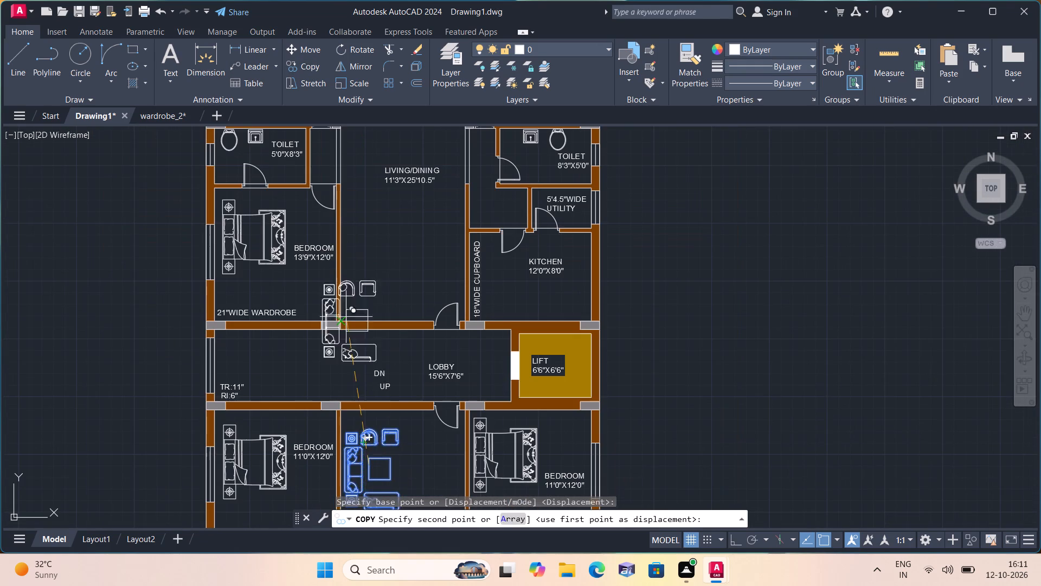
scroll(355, 259, "up", 2)
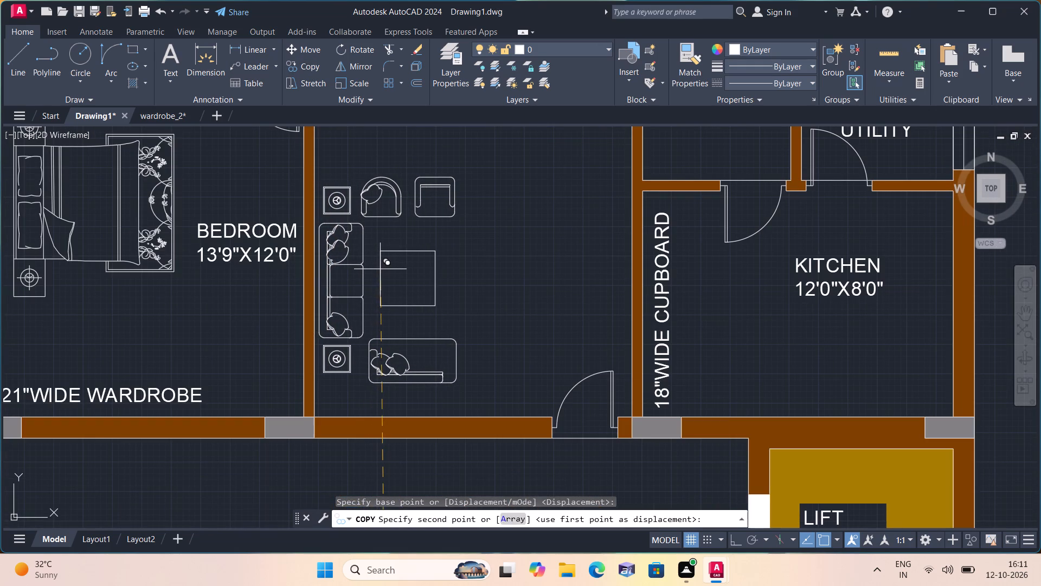
left_click(382, 269)
key("space")
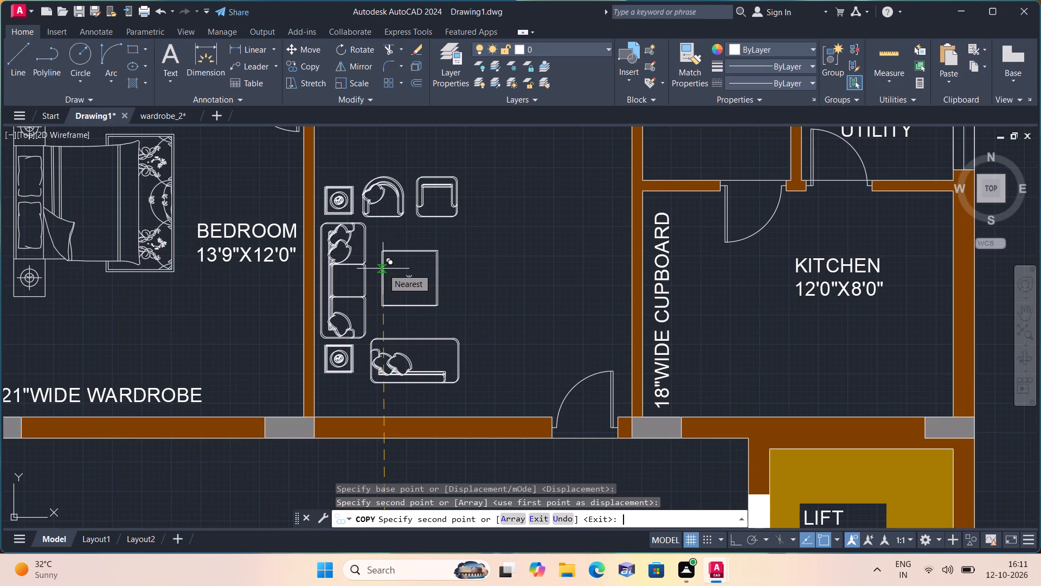
Move the oversized six-chair dining set from far outside the plan to the empty area just beside the floor plan.
scroll(395, 306, "down", 2)
middle_click_drag(380, 298, 363, 473)
scroll(366, 460, "down", 1)
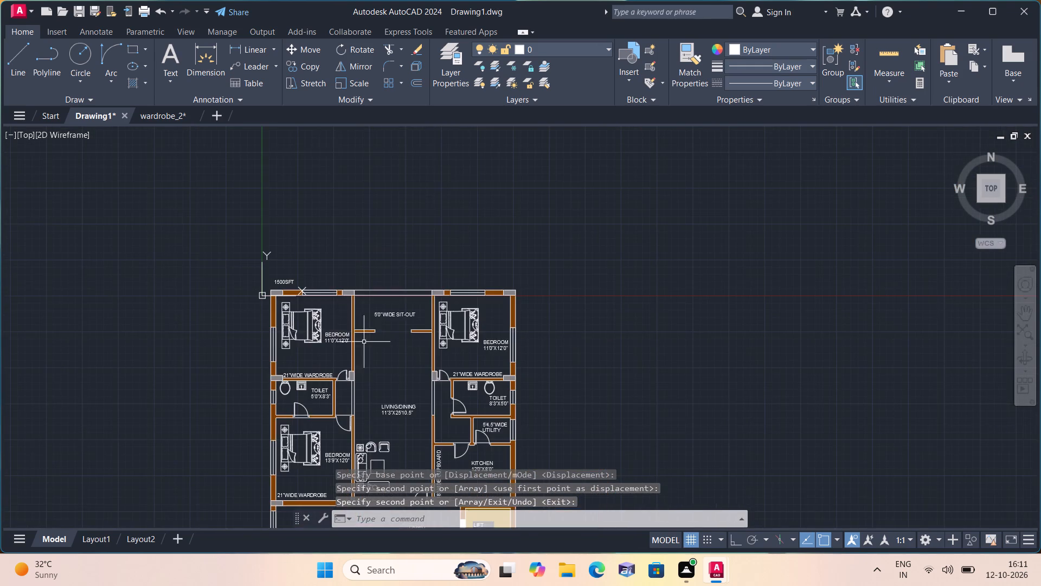
middle_click_drag(352, 329, 337, 395)
scroll(349, 329, "down", 1)
scroll(336, 399, "down", 3)
middle_click_drag(355, 335, 341, 422)
scroll(353, 335, "down", 1)
scroll(342, 423, "down", 1)
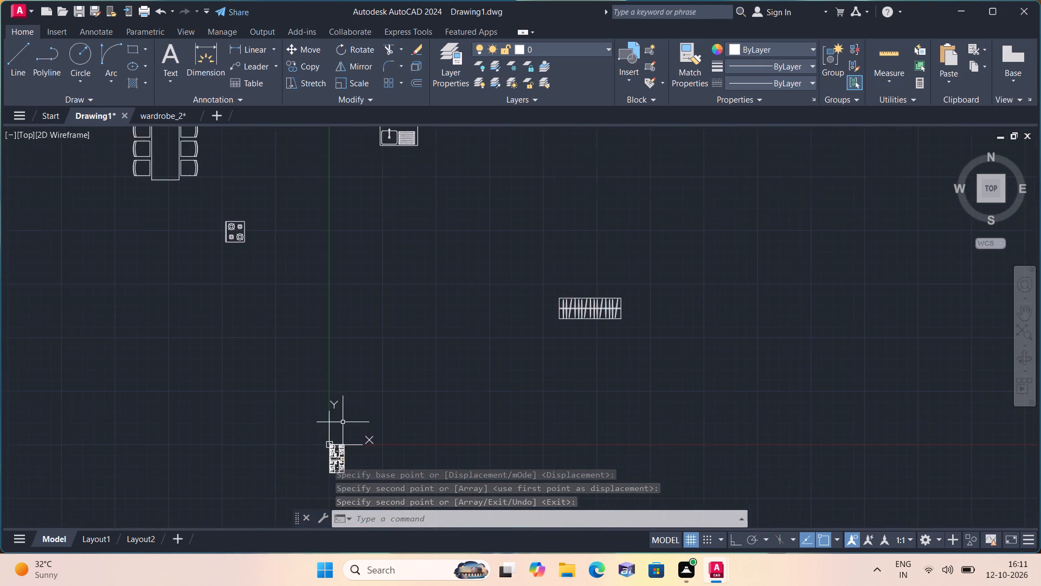
scroll(343, 421, "down", 1)
scroll(355, 330, "up", 1)
middle_click_drag(355, 329, 407, 415)
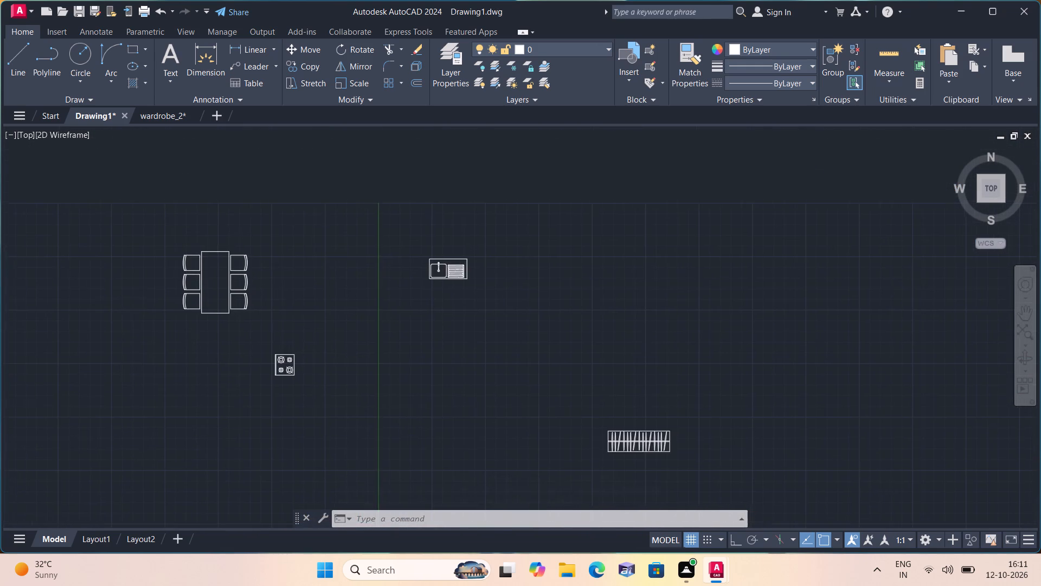
scroll(254, 307, "up", 2)
left_click(268, 336)
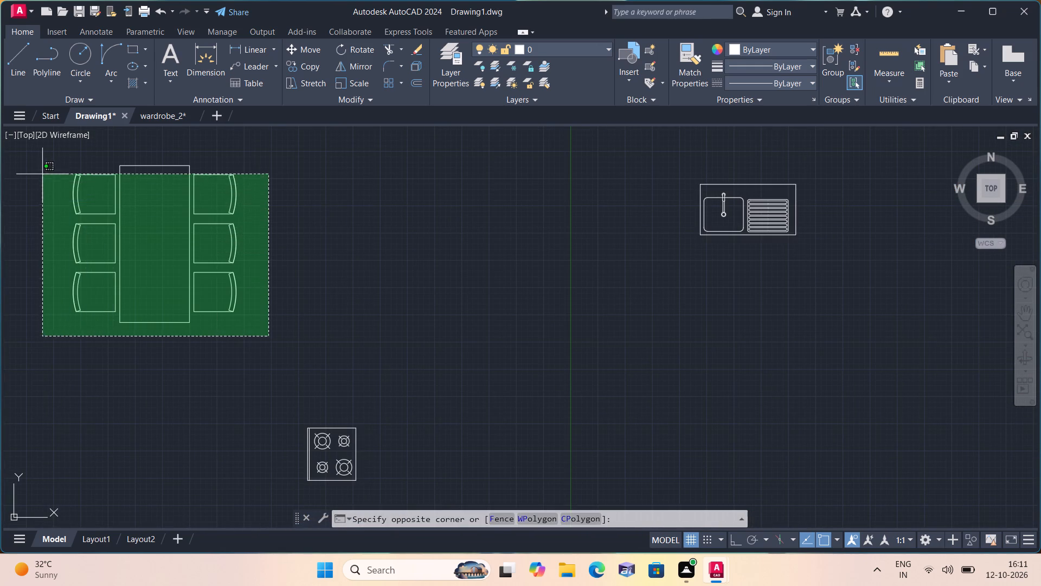
left_click(34, 160)
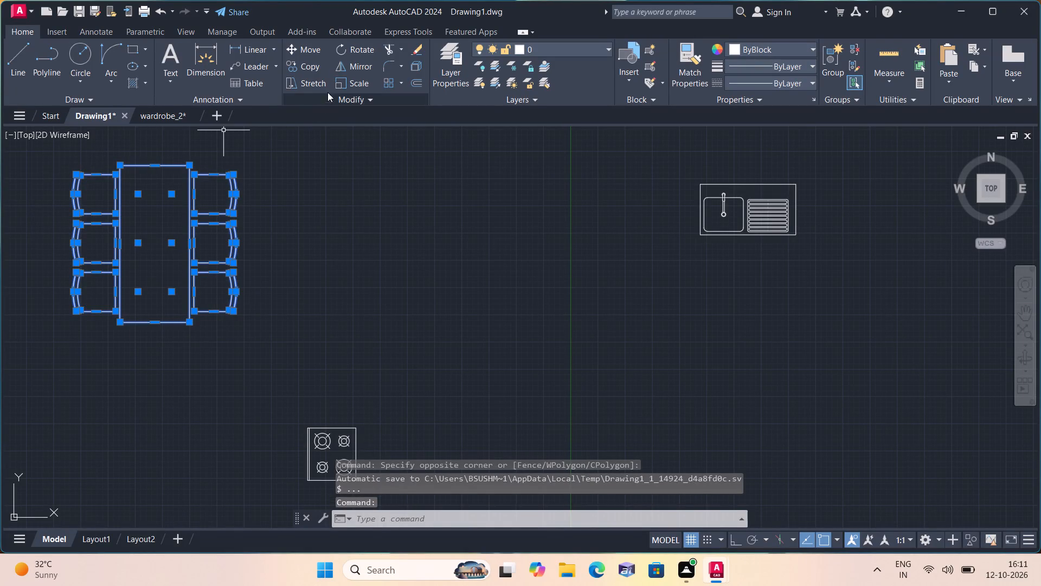
left_click(294, 44)
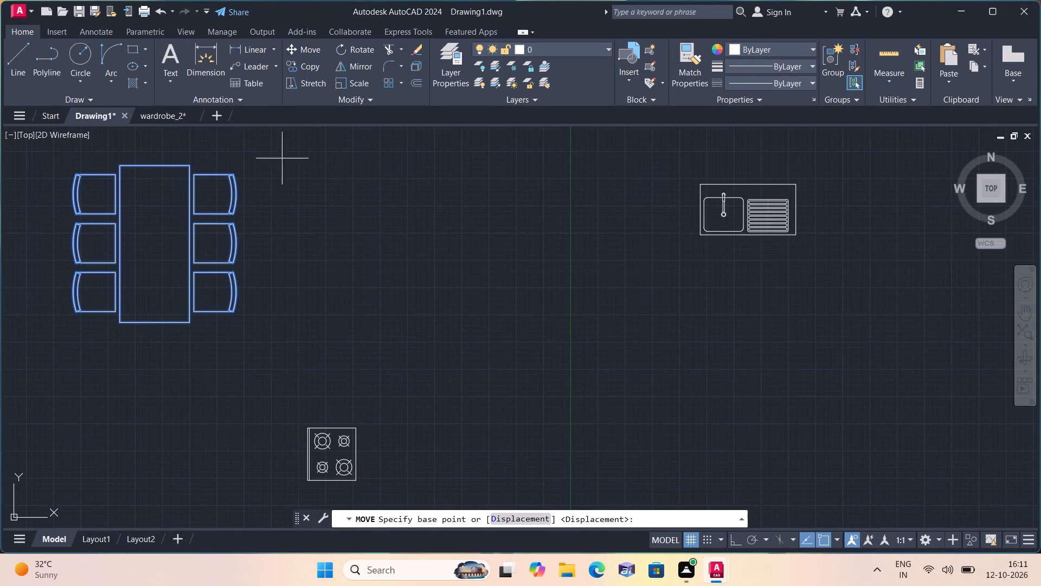
left_click(126, 238)
scroll(159, 271, "down", 2)
middle_click_drag(538, 400, 405, 309)
scroll(536, 401, "down", 1)
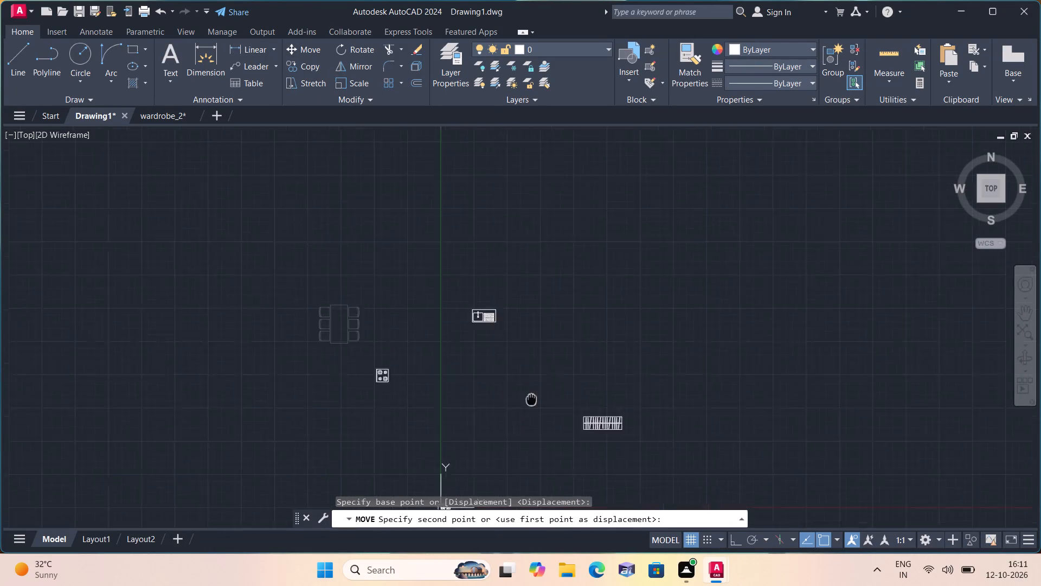
middle_click_drag(405, 309, 361, 280)
scroll(315, 406, "up", 4)
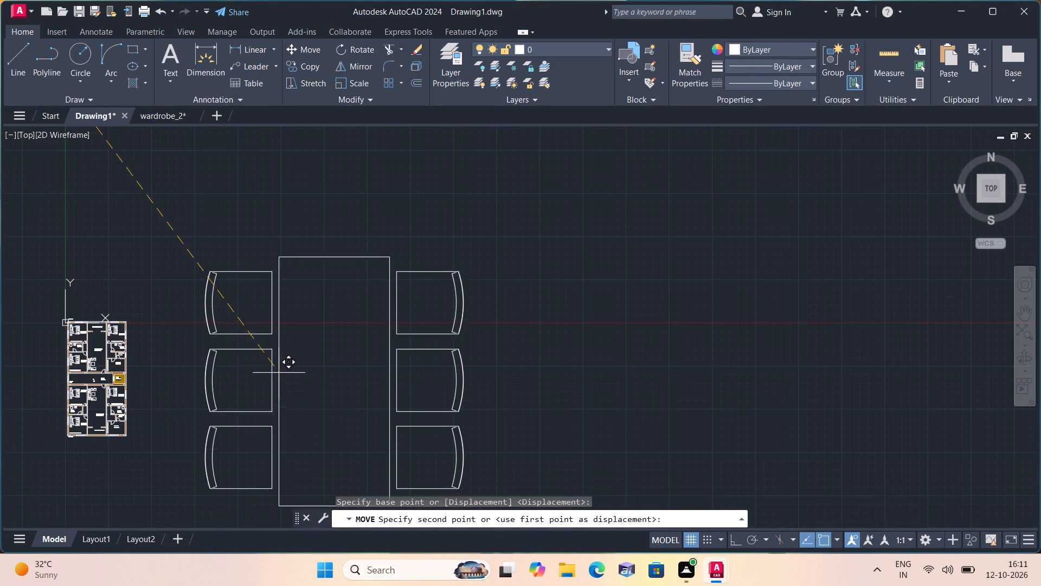
middle_click_drag(274, 370, 272, 365)
left_click(260, 337)
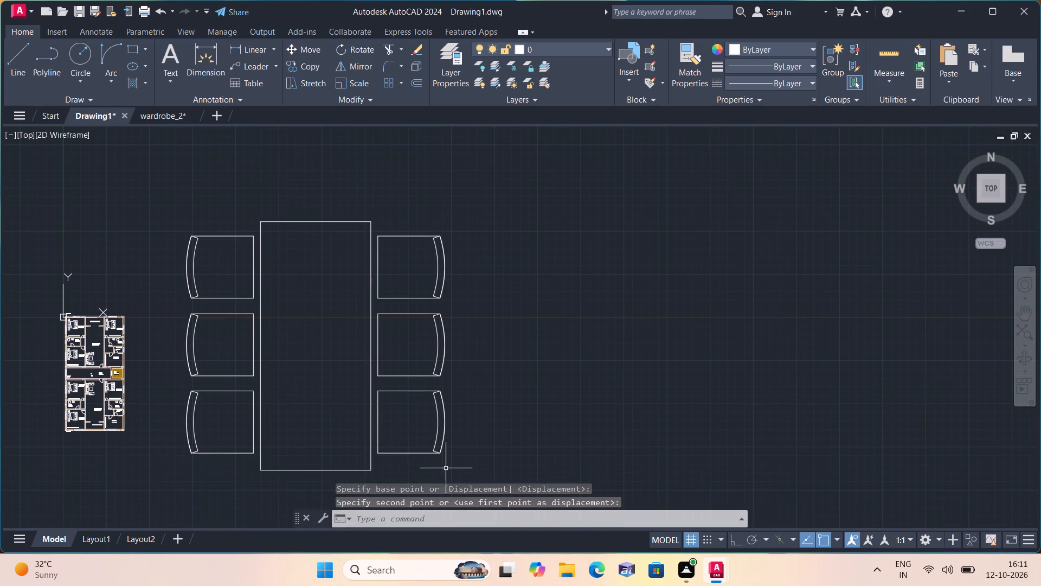
Scale the six-chair dining set down drastically about a base point inside its table, to smaller than room size.
left_click(491, 476)
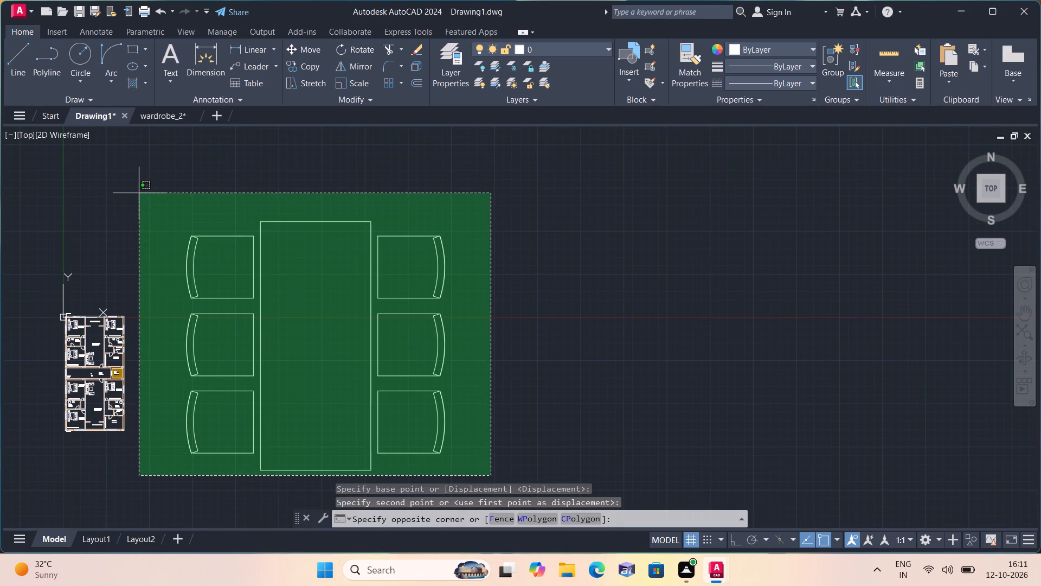
left_click(139, 193)
left_click(358, 83)
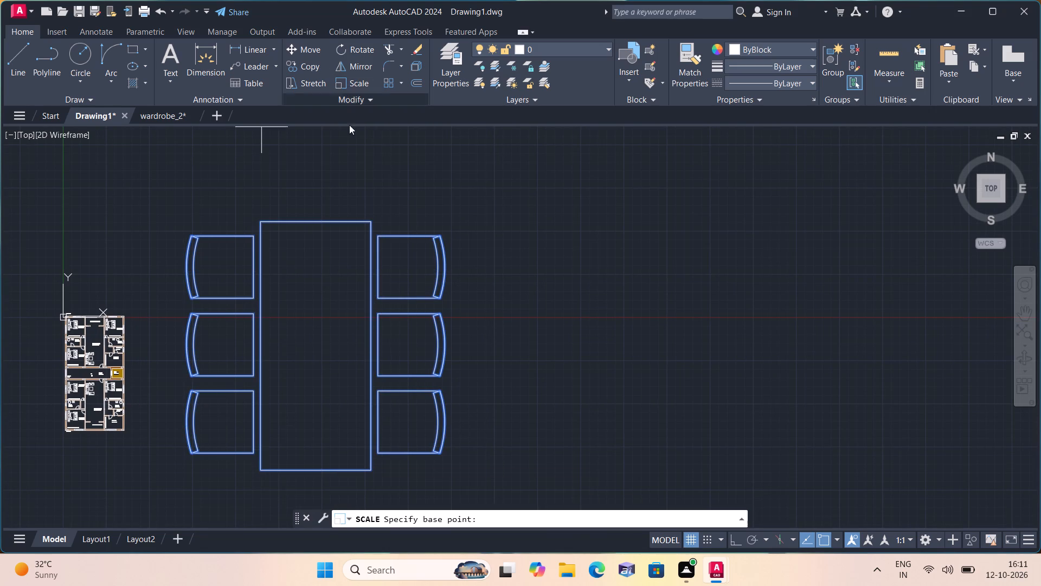
scroll(303, 346, "up", 2)
left_click(299, 355)
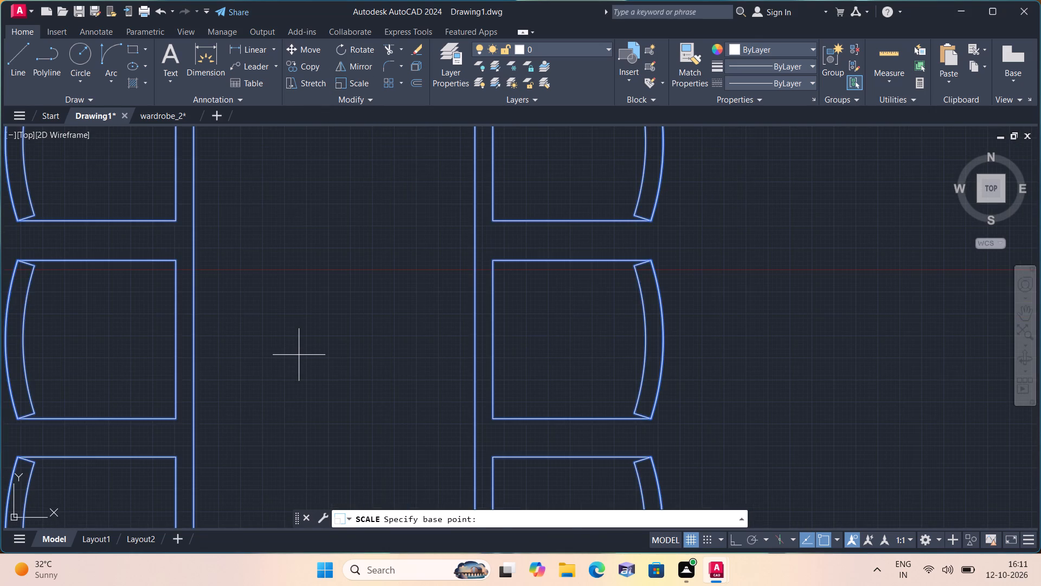
left_click(300, 358)
Move the reduced dining set into the upper unit's living/dining room, between the sit-out and the LIVING/DINING label.
left_click(317, 380)
left_click(254, 314)
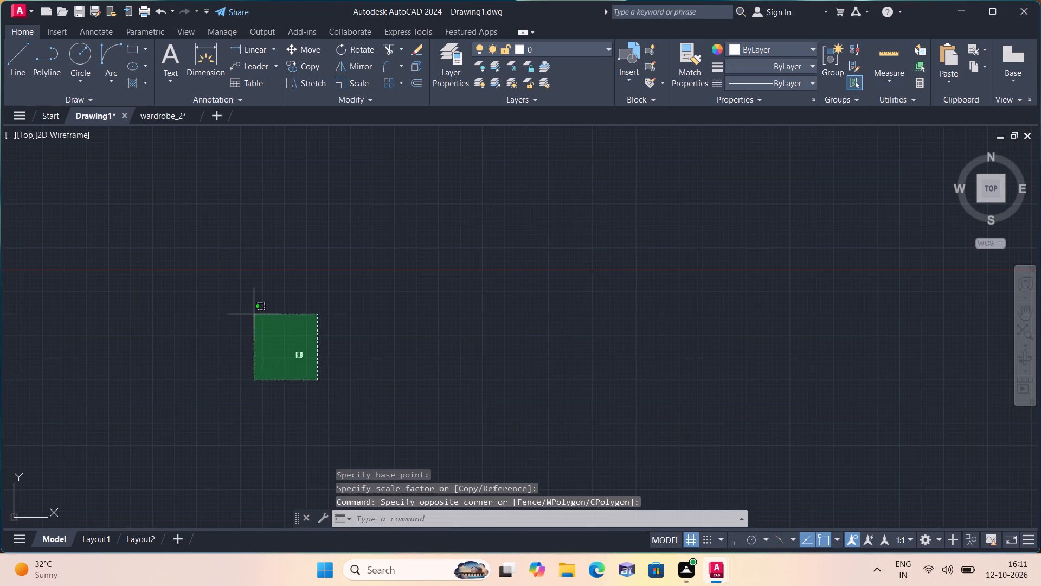
left_click(294, 48)
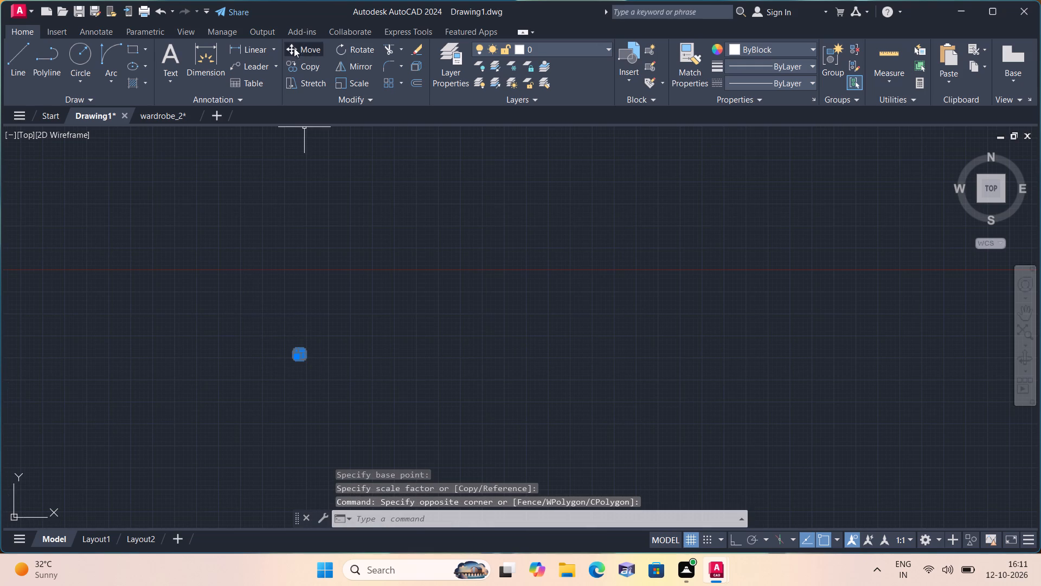
left_click(299, 356)
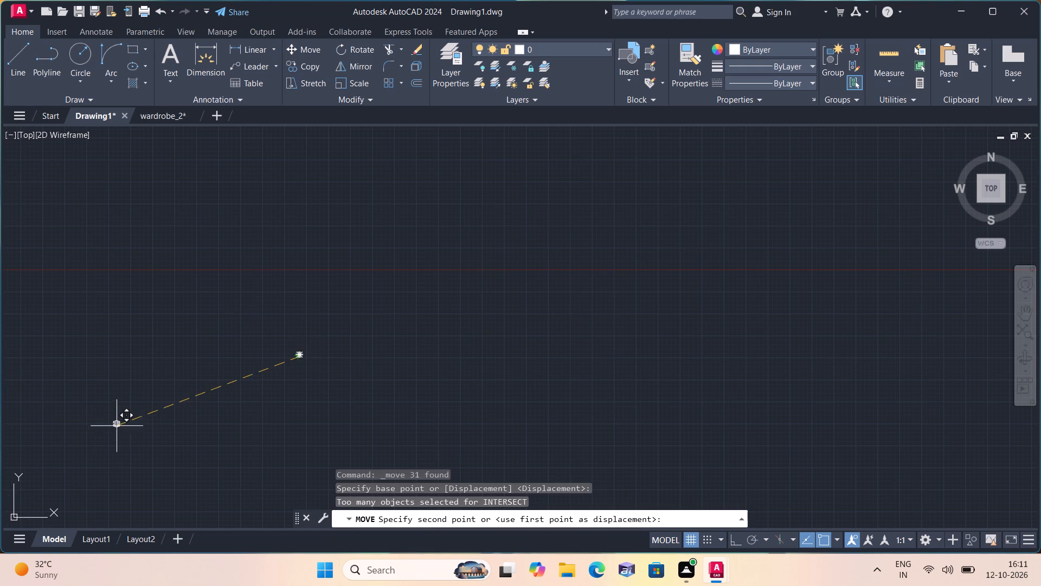
middle_click_drag(108, 432, 233, 323)
scroll(108, 432, "down", 1)
scroll(254, 307, "down", 1)
scroll(128, 281, "up", 2)
scroll(17, 300, "up", 2)
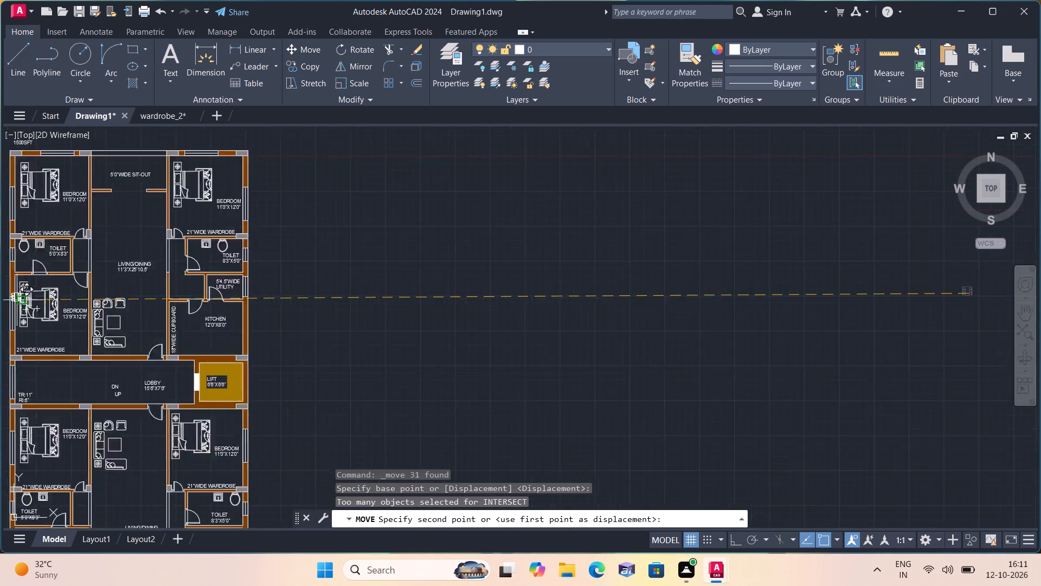
middle_click_drag(18, 302, 239, 470)
scroll(427, 330, "up", 2)
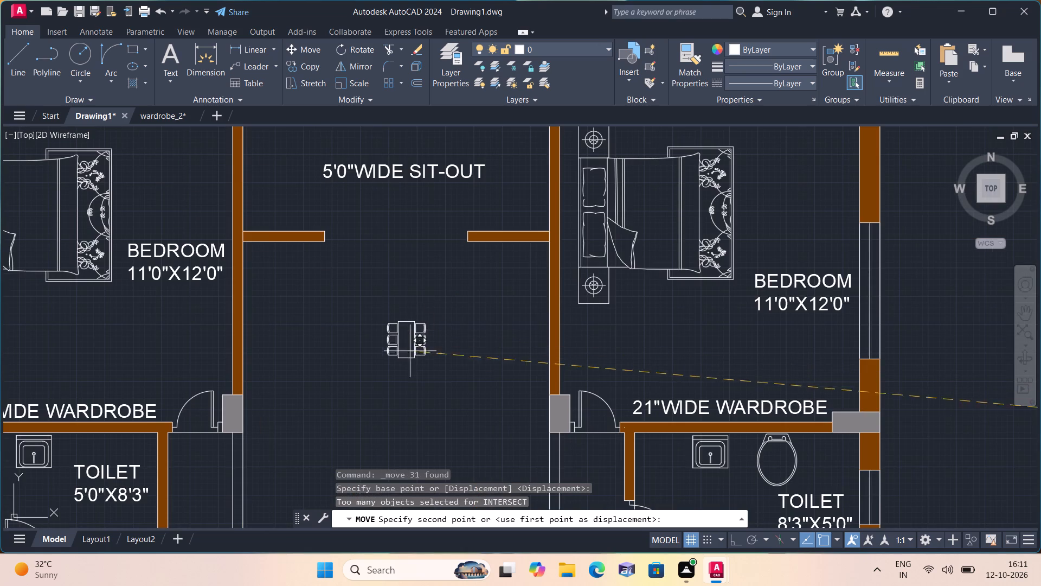
left_click(401, 386)
Scale the dining set up about its table centre so it fills much of the living/dining room's width with clearance to both walls.
middle_click_drag(377, 422, 388, 313)
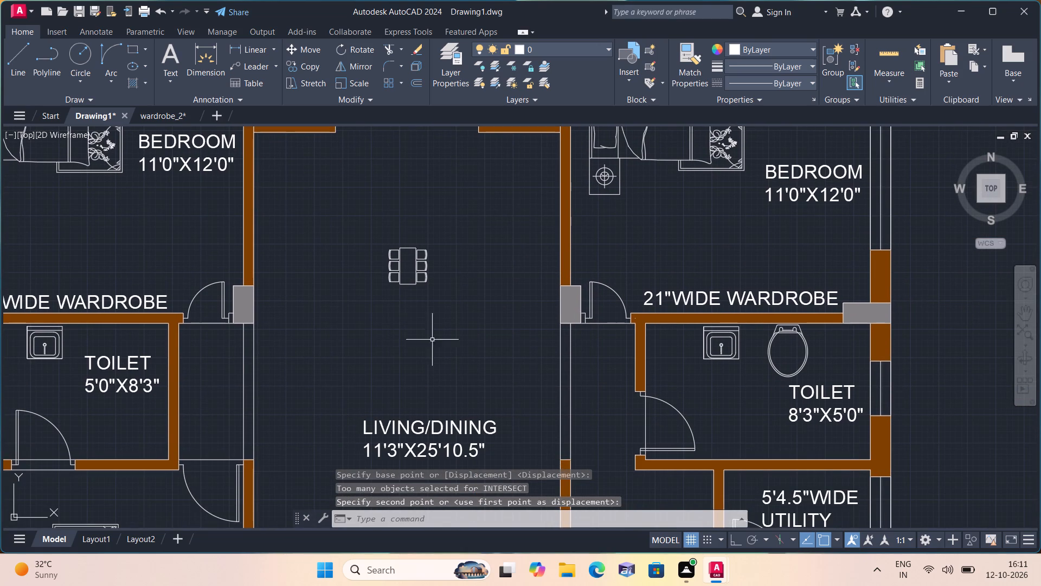
left_click_drag(456, 333, 457, 316)
left_click(327, 207)
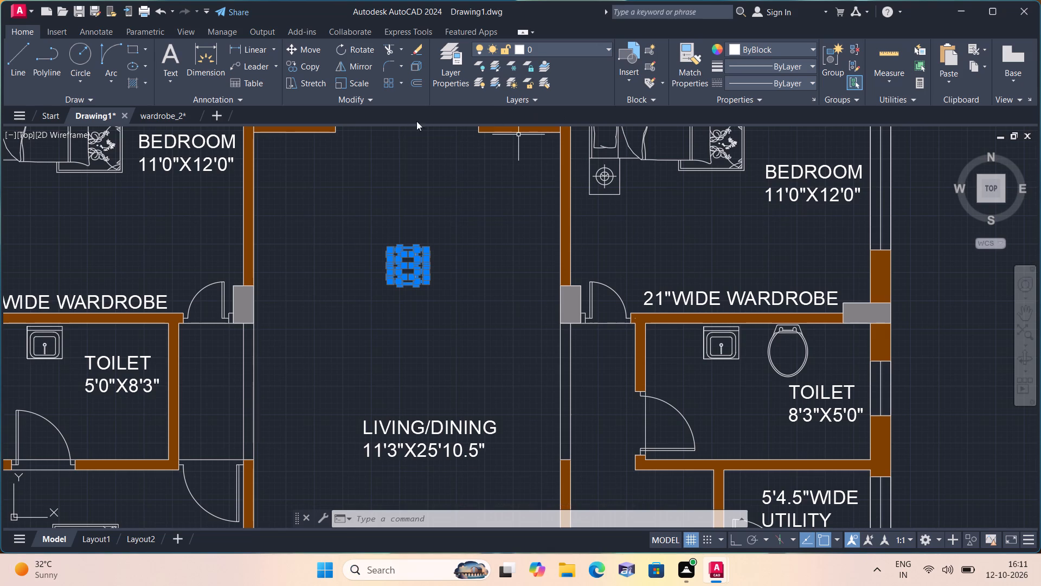
left_click(356, 84)
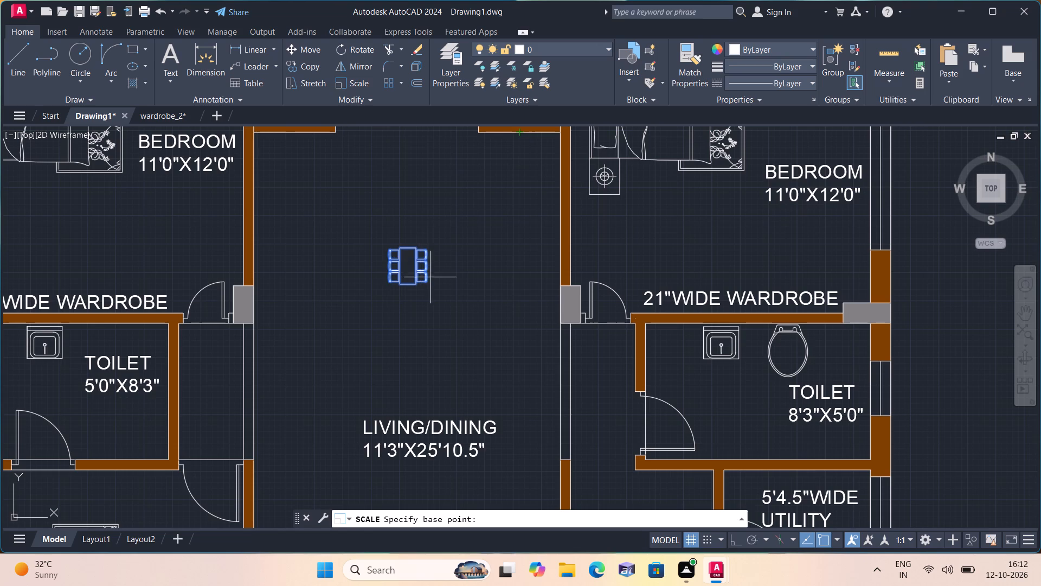
left_click(408, 270)
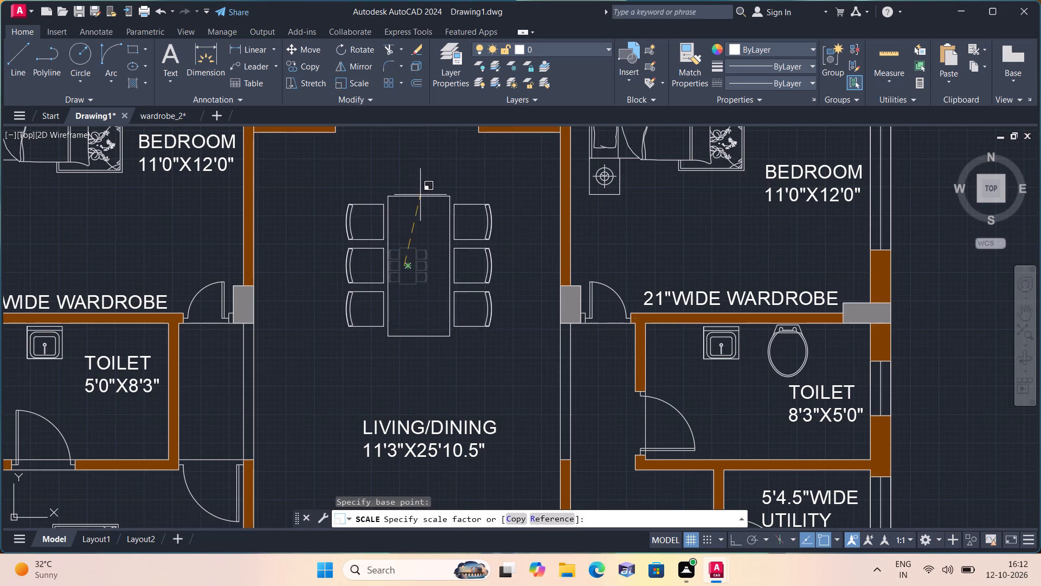
left_click(423, 172)
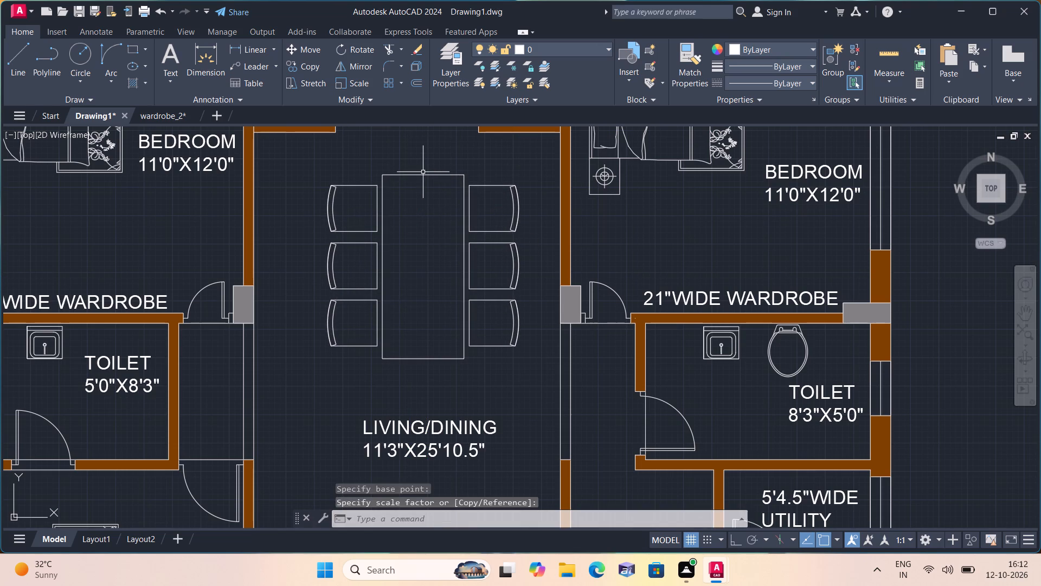
Copy the dining set into the lower unit's living/dining room, just inside the 5'0" wide sit-out, and finish copying.
left_click(523, 370)
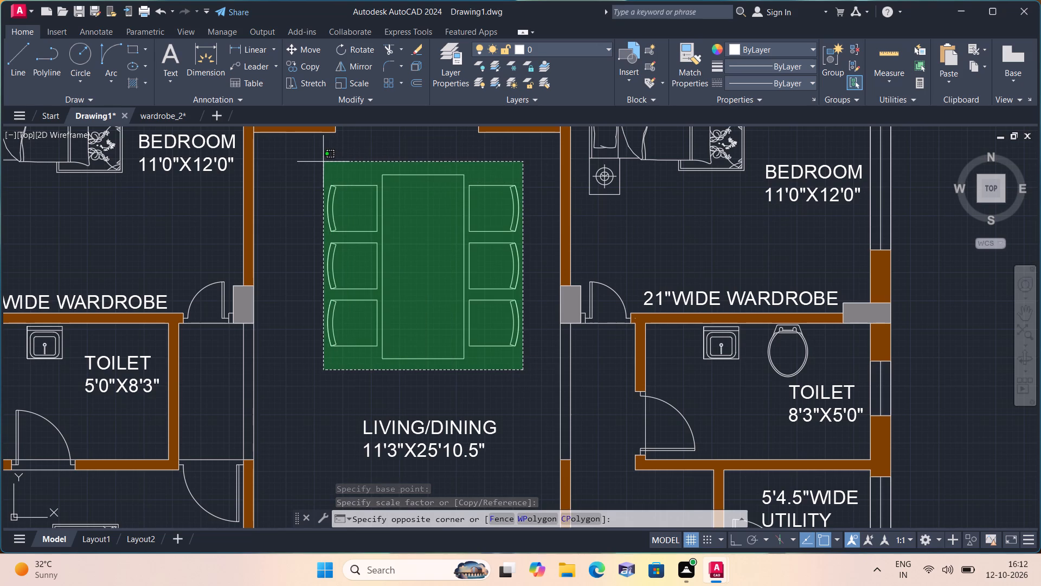
left_click(321, 162)
left_click(310, 63)
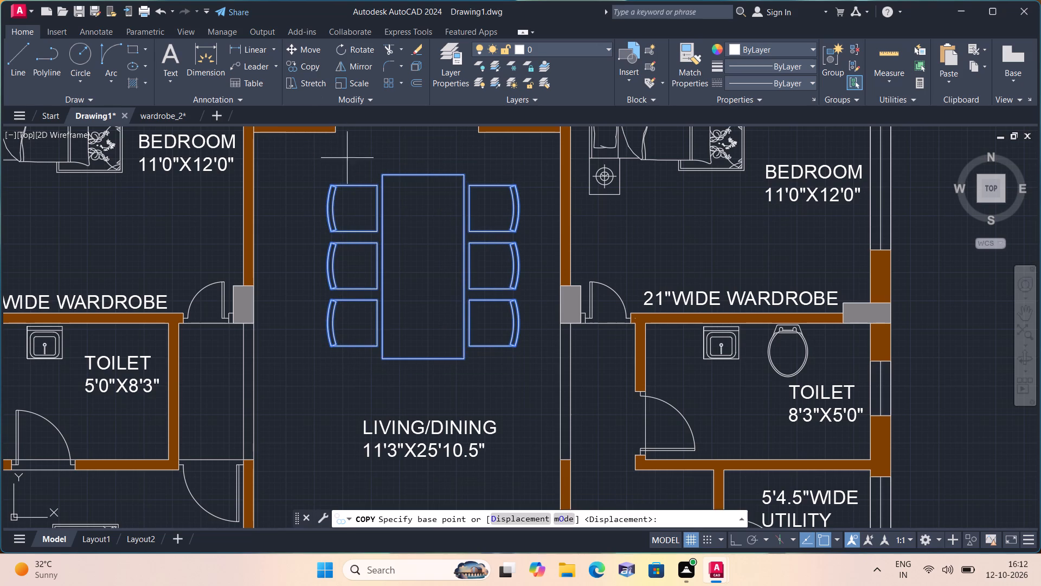
left_click(395, 235)
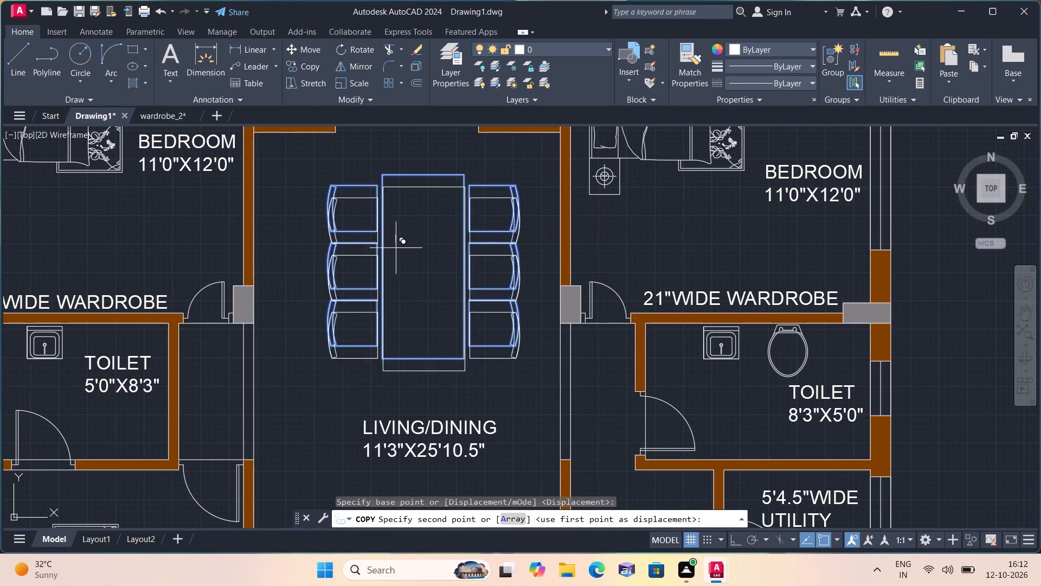
scroll(397, 281, "down", 1)
middle_click_drag(404, 307, 394, 181)
scroll(395, 265, "down", 2)
middle_click_drag(402, 362, 410, 260)
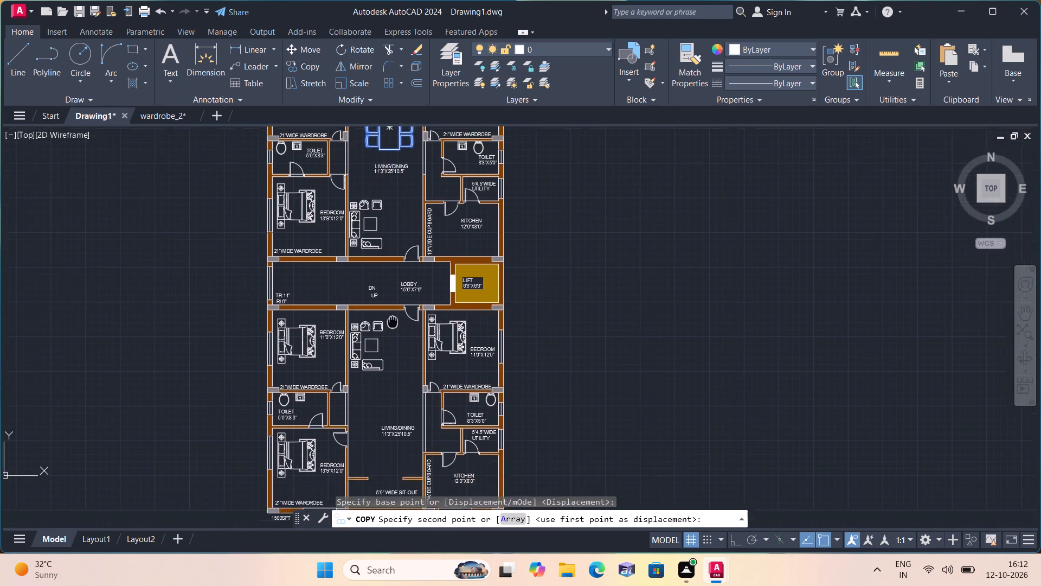
middle_click_drag(410, 260, 424, 198)
scroll(408, 342, "up", 3)
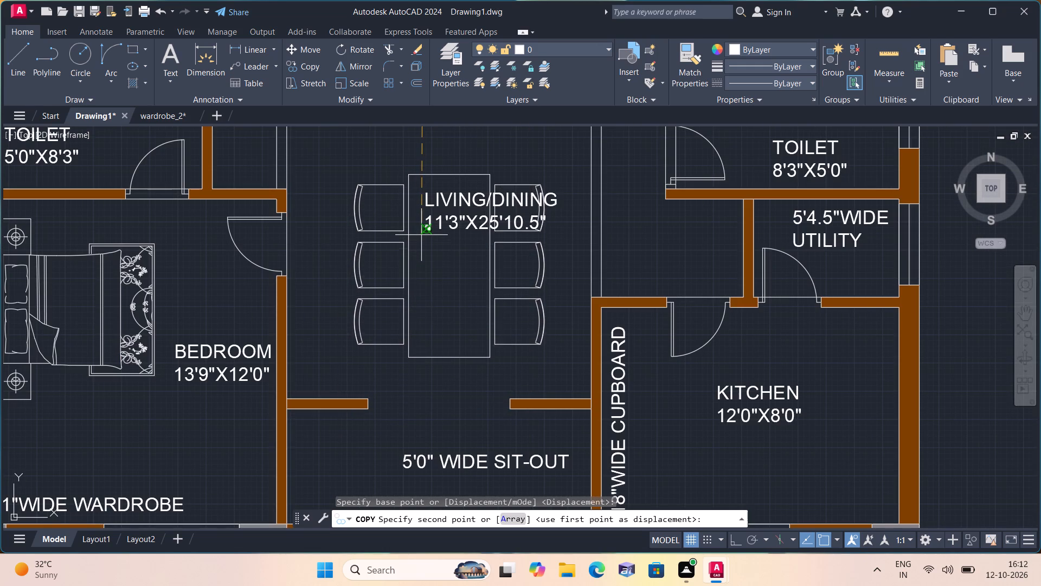
left_click(421, 216)
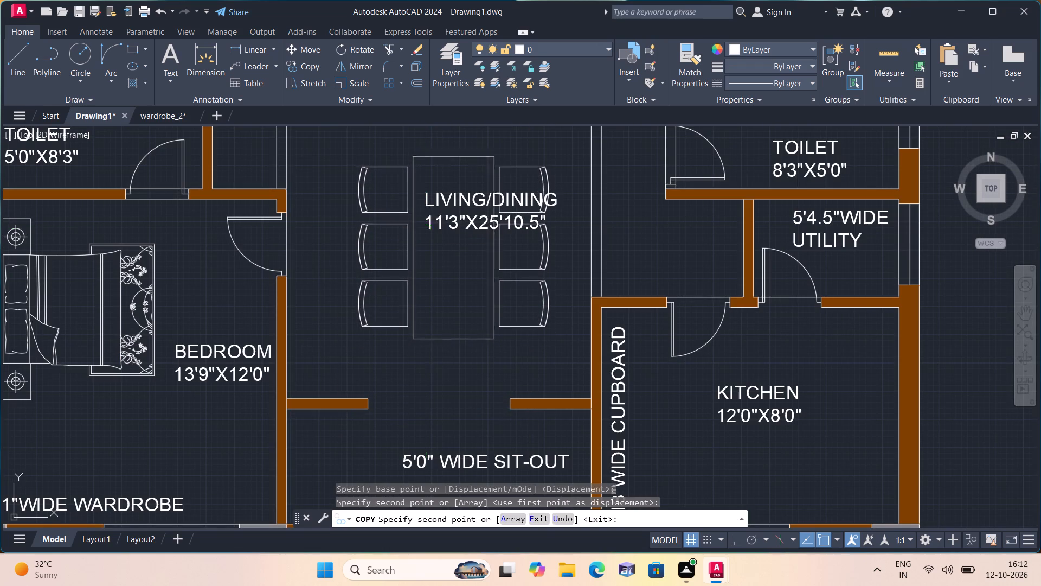
key("space")
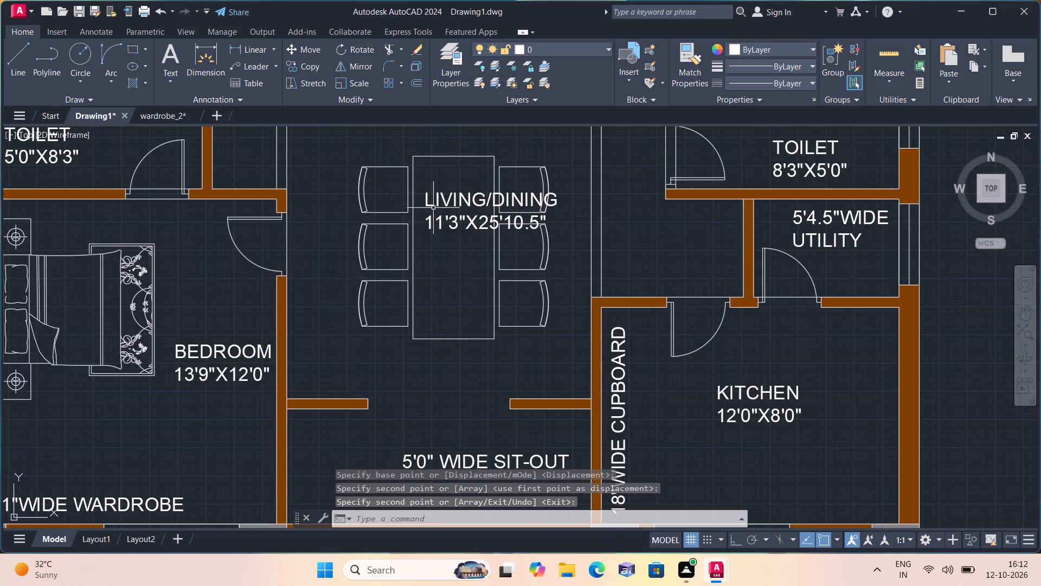
Move the lower unit's LIVING/DINING 11'3"X25'10.5" label off the dining set into the gap between it and the sofa set.
left_click(438, 203)
left_click(426, 194)
scroll(392, 199, "down", 1)
middle_click_drag(393, 211, 452, 416)
left_click(440, 320)
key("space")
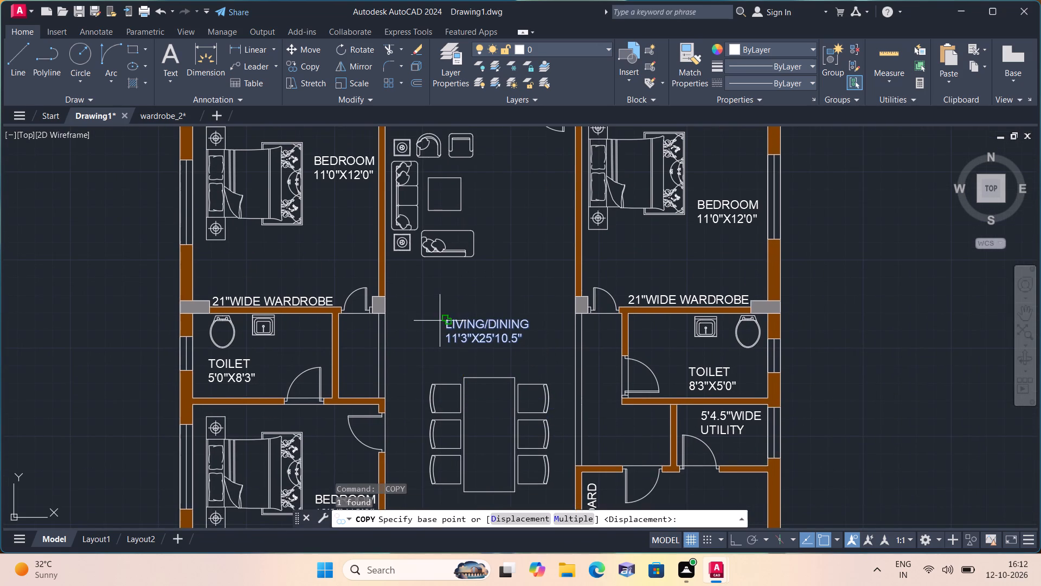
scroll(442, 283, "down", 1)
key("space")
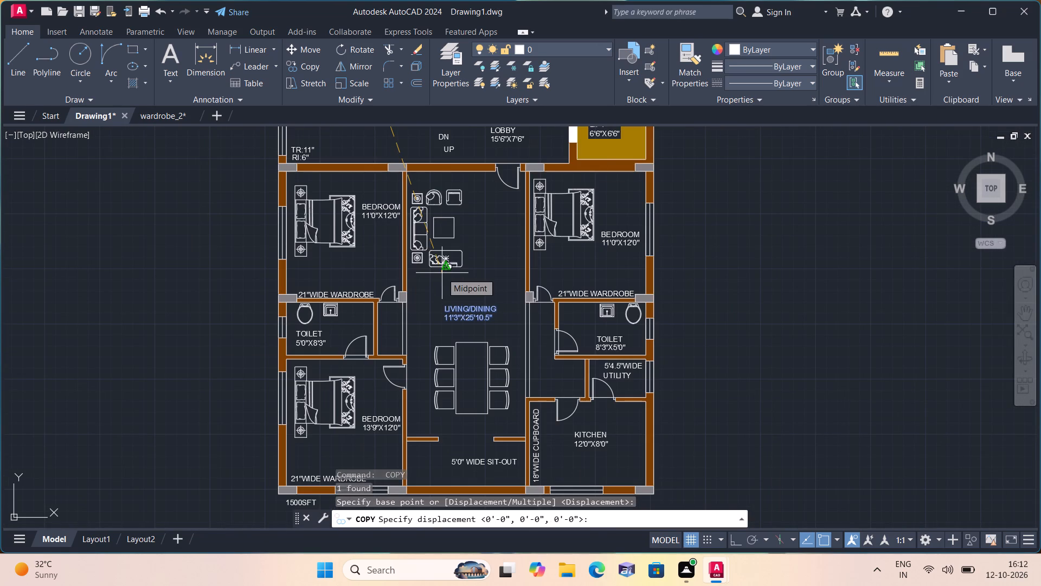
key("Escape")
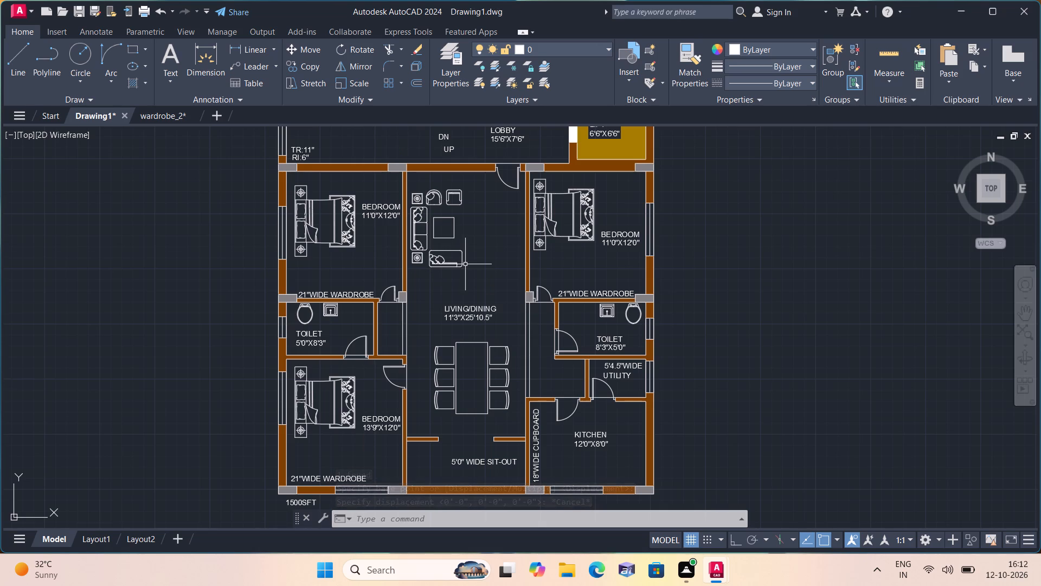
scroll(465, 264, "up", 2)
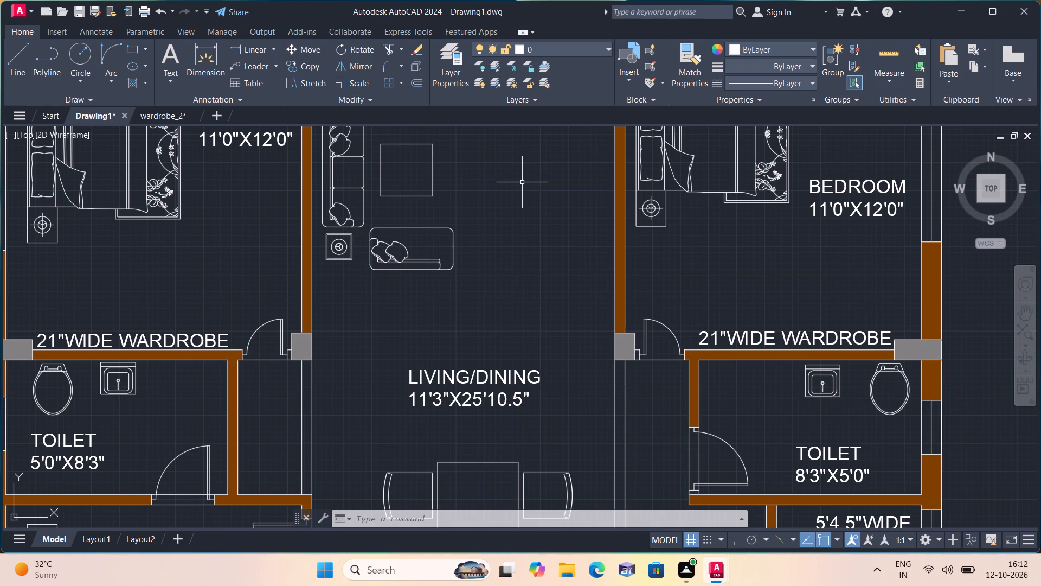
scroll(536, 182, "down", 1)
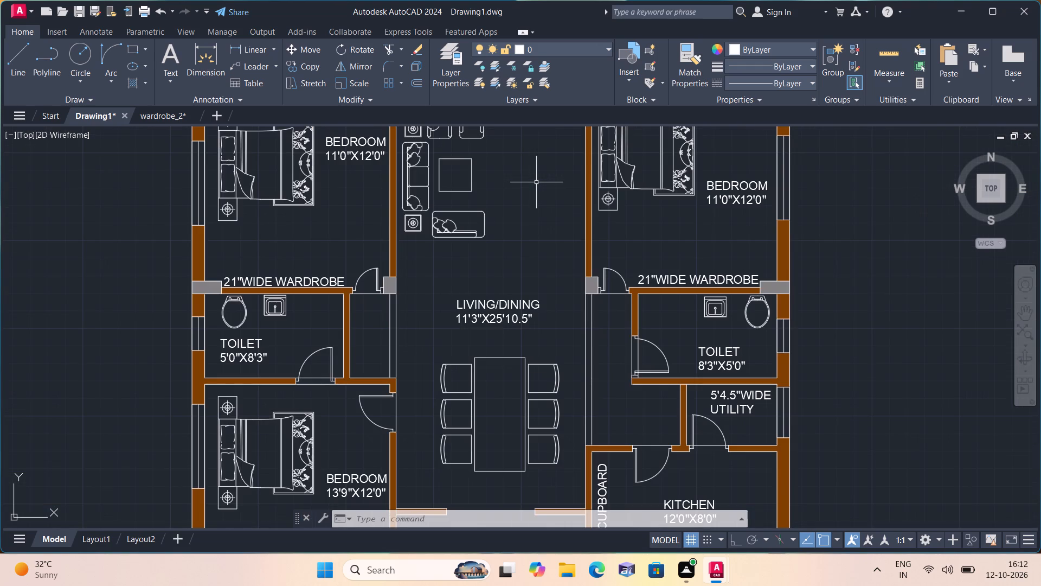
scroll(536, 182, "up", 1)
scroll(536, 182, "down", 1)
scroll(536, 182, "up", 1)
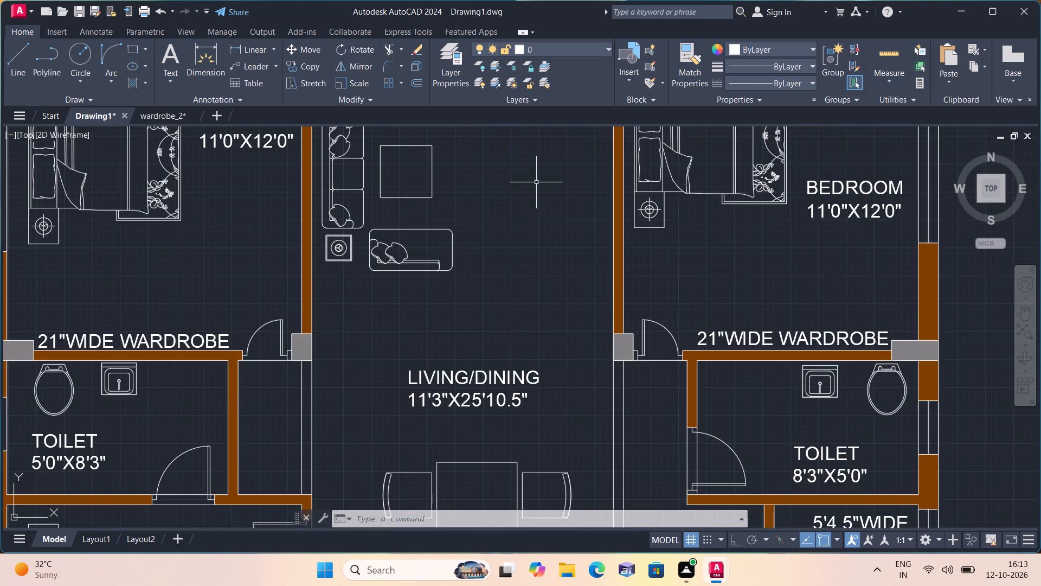
Move the oversized wardrobe block from the far empty area of the drawing to just beside the lower half of the floor plan.
scroll(536, 182, "down", 1)
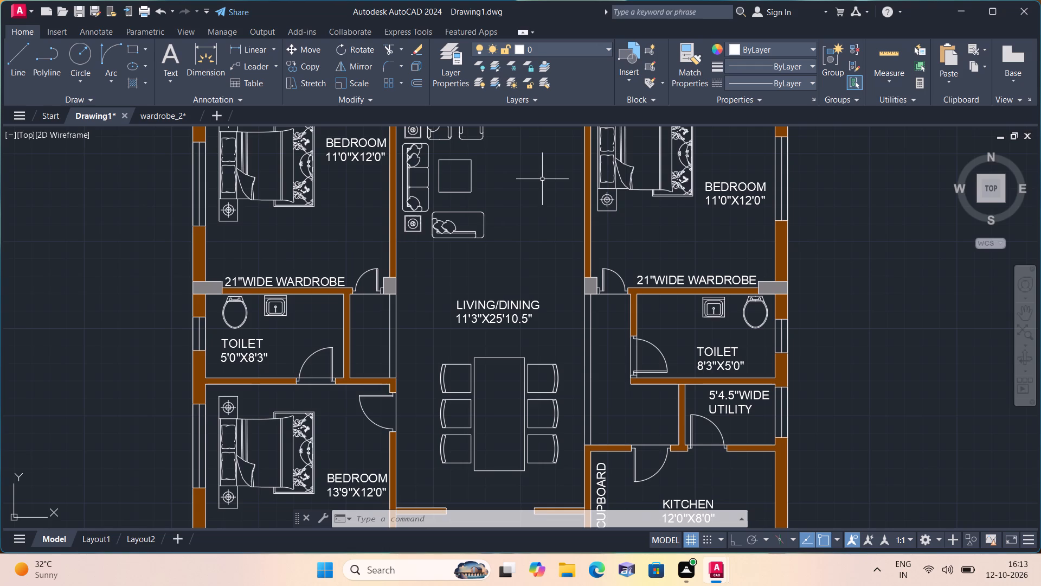
scroll(542, 179, "up", 1)
scroll(542, 181, "down", 1)
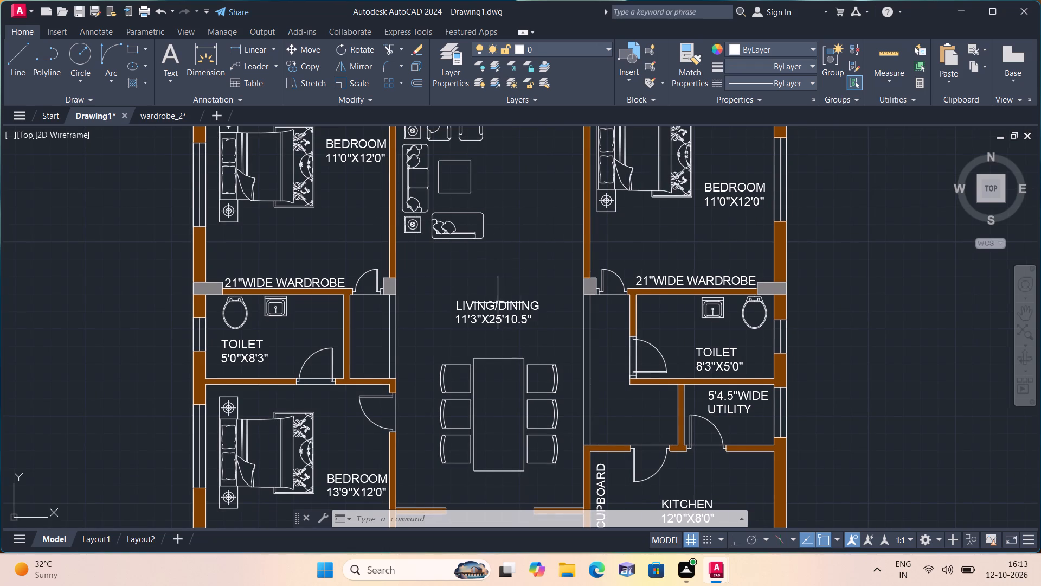
scroll(414, 308, "down", 1)
middle_click_drag(353, 278, 209, 353)
scroll(315, 275, "down", 1)
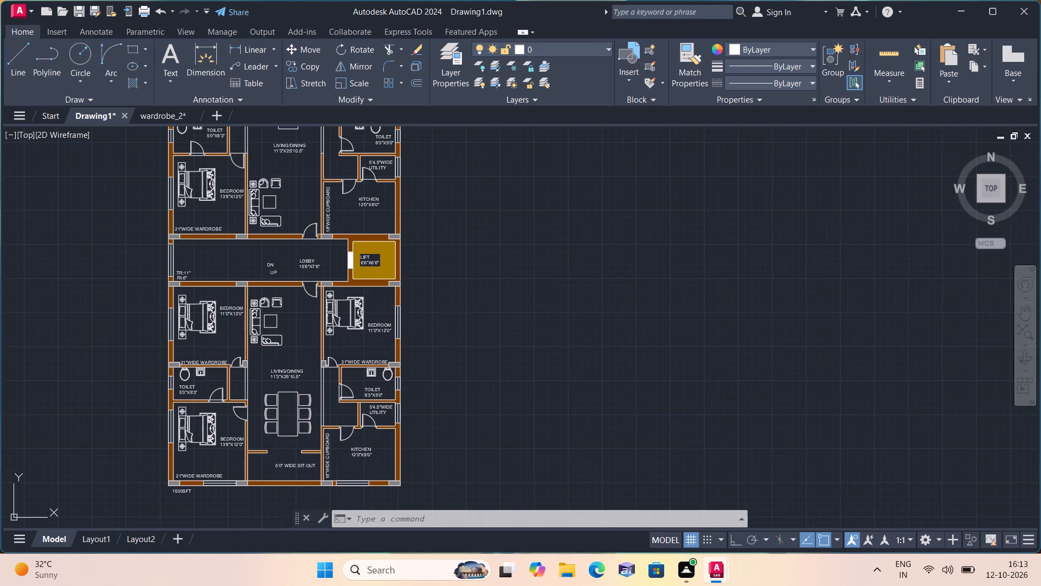
scroll(207, 360, "down", 1)
scroll(281, 192, "down", 2)
middle_click_drag(343, 198, 313, 304)
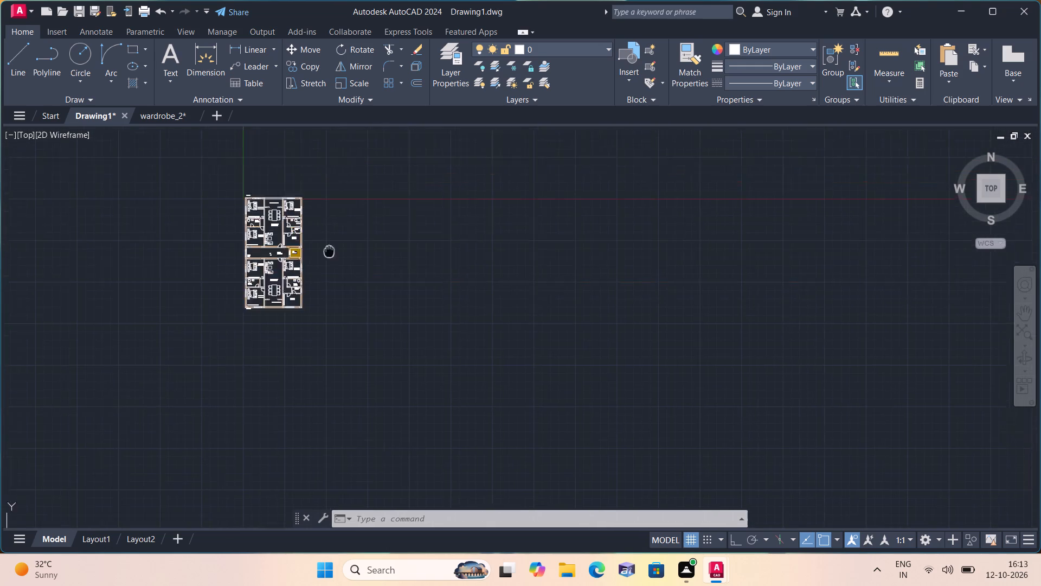
middle_click_drag(313, 304, 309, 372)
scroll(309, 372, "down", 3)
scroll(446, 195, "up", 1)
left_click_drag(449, 193, 480, 212)
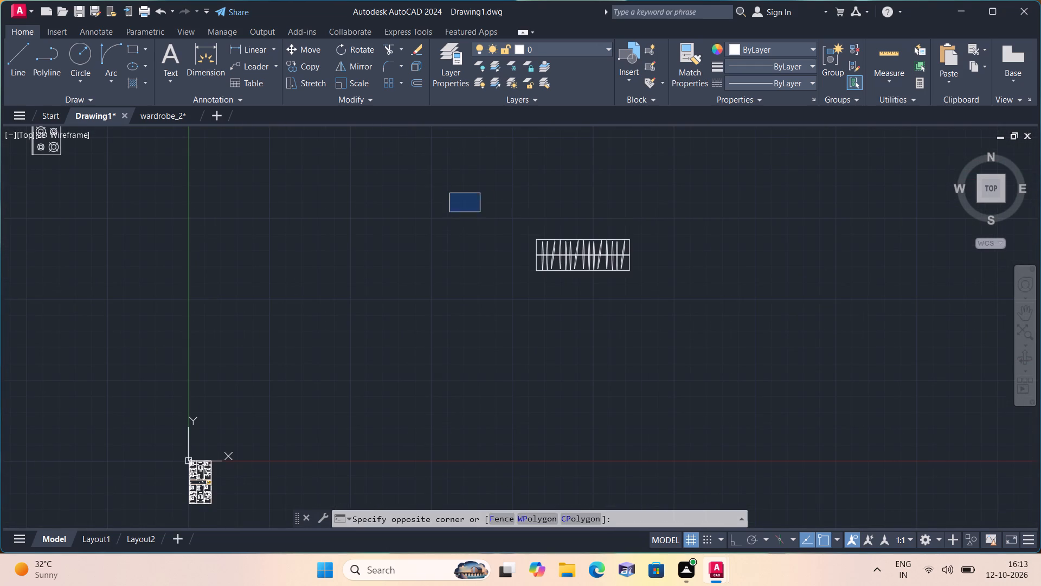
left_click(734, 303)
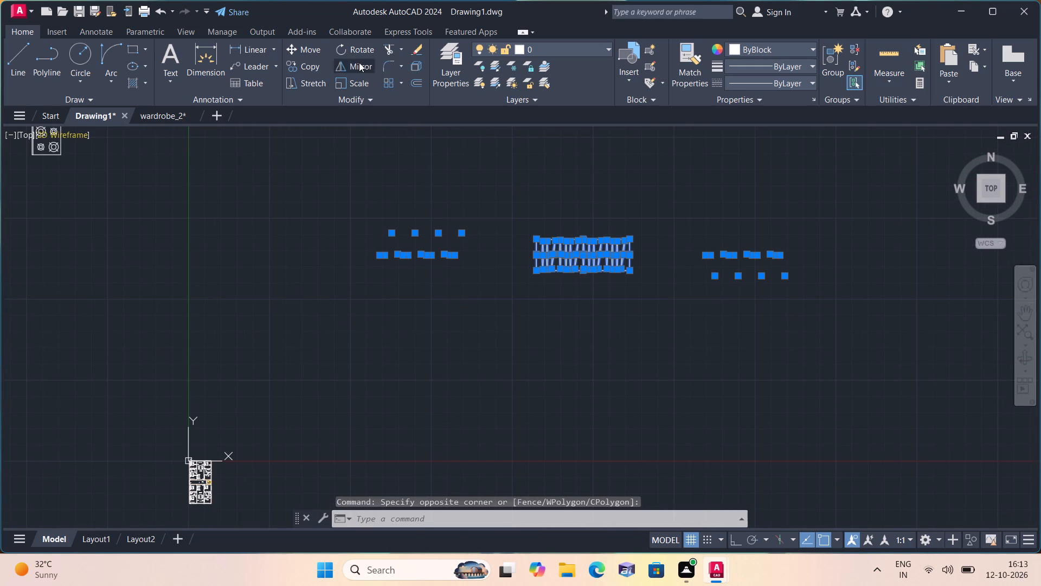
left_click(309, 49)
left_click(561, 265)
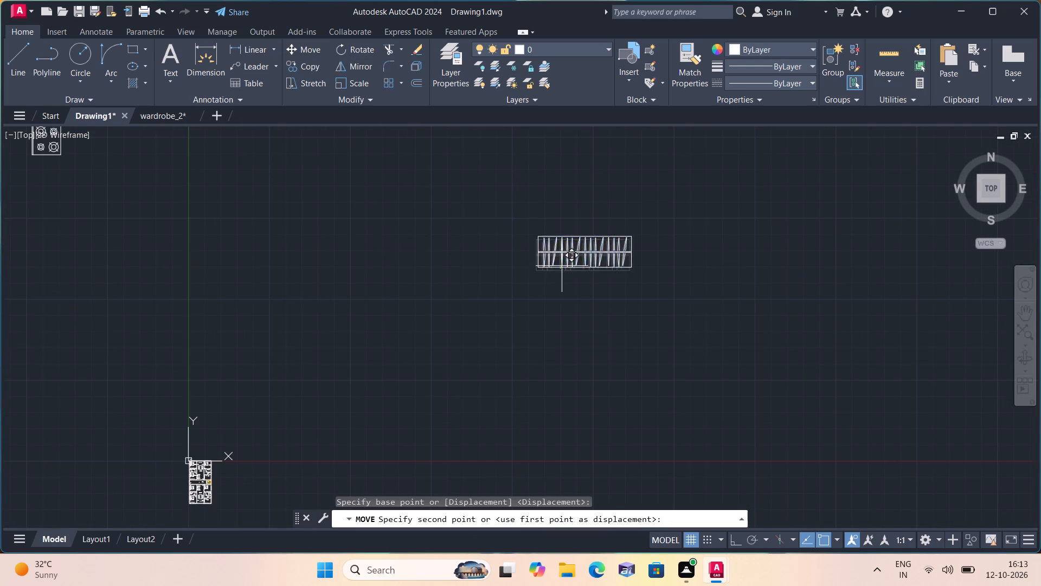
middle_click_drag(303, 450, 322, 247)
scroll(310, 298, "up", 2)
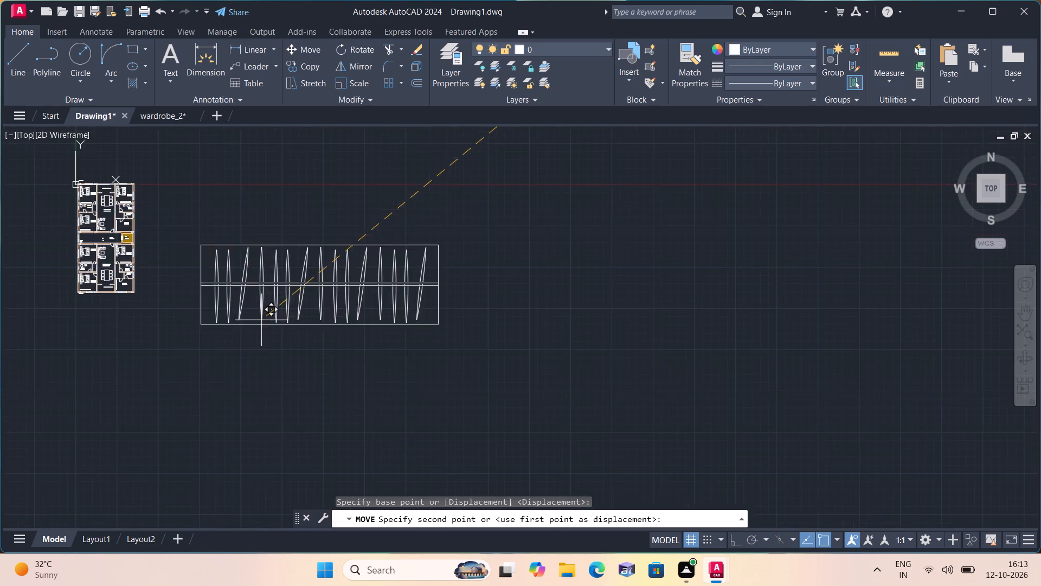
scroll(232, 308, "up", 2)
middle_click_drag(224, 296, 337, 362)
left_click(324, 336)
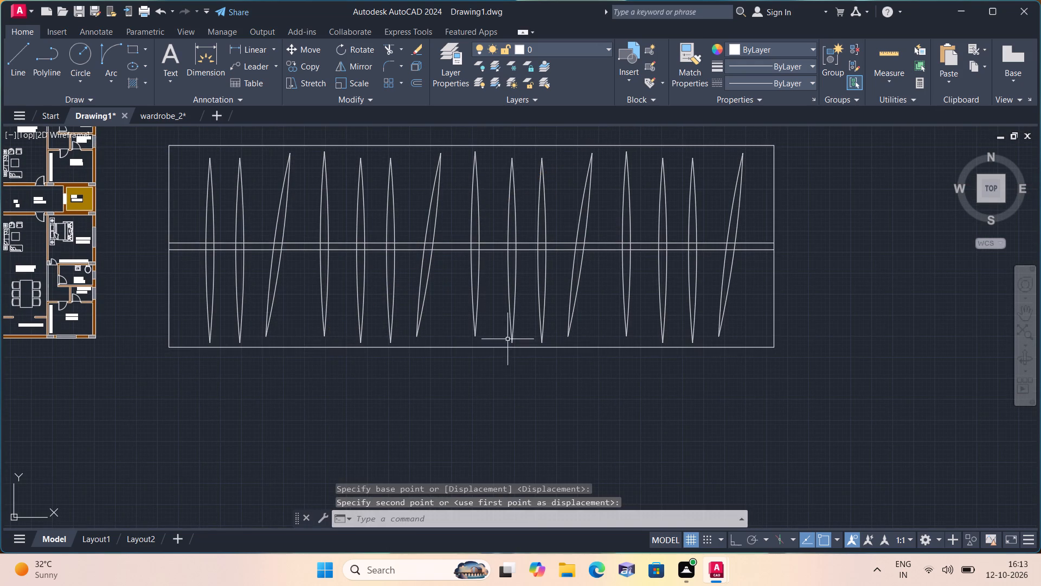
Scale the wardrobe block down drastically, to roughly a third of a bedroom's width.
left_click(859, 387)
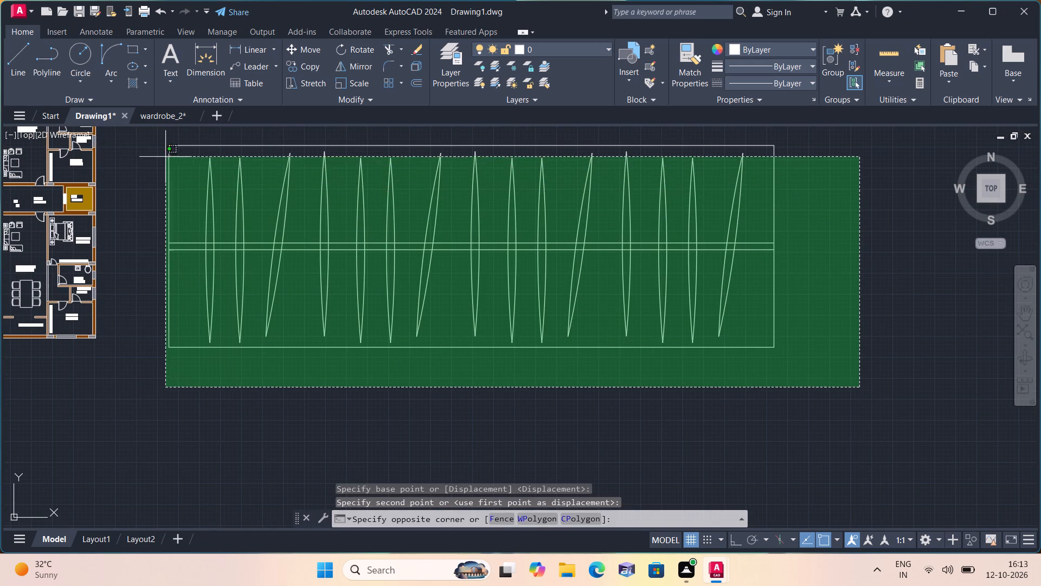
left_click(157, 142)
left_click(356, 80)
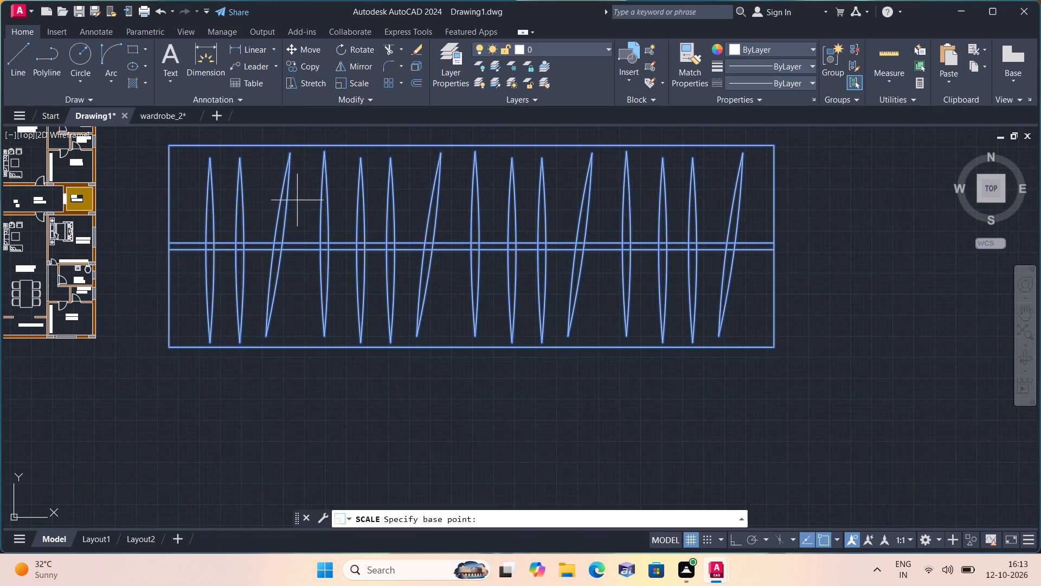
left_click(208, 225)
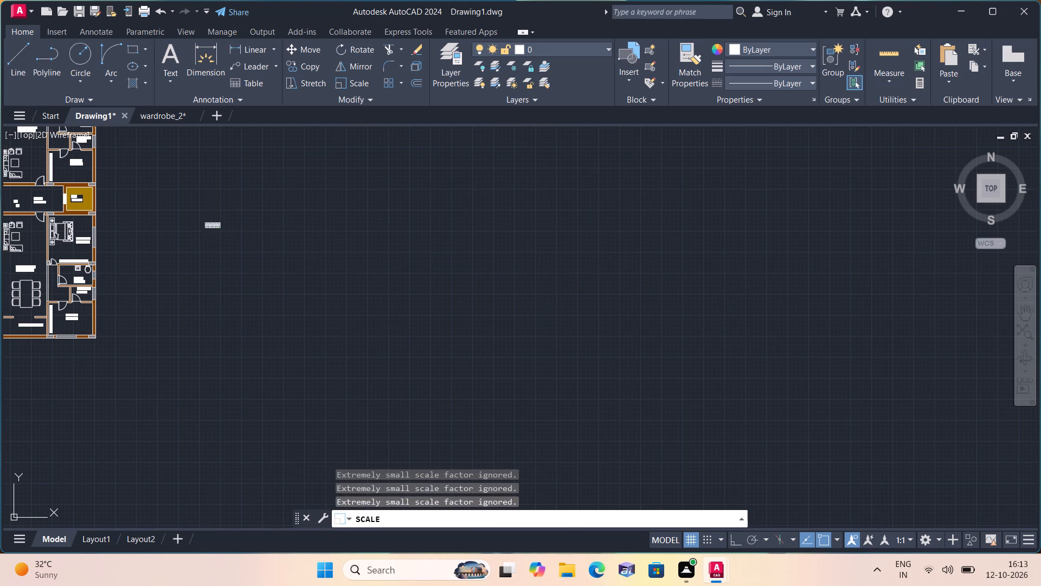
left_click(213, 227)
Move the reduced wardrobe into the upper unit's 11'0"X12'0" bedroom beside the 5'0"X8'3" toilet, just above the 21"WIDE WARDROBE label.
left_click(243, 239)
left_click(164, 202)
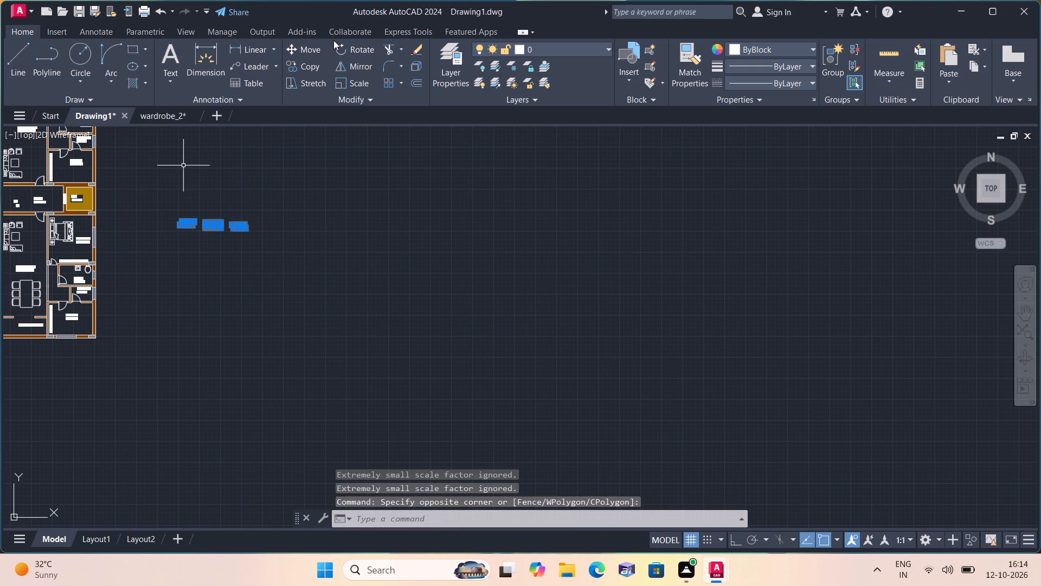
left_click(300, 49)
scroll(178, 257, "up", 2)
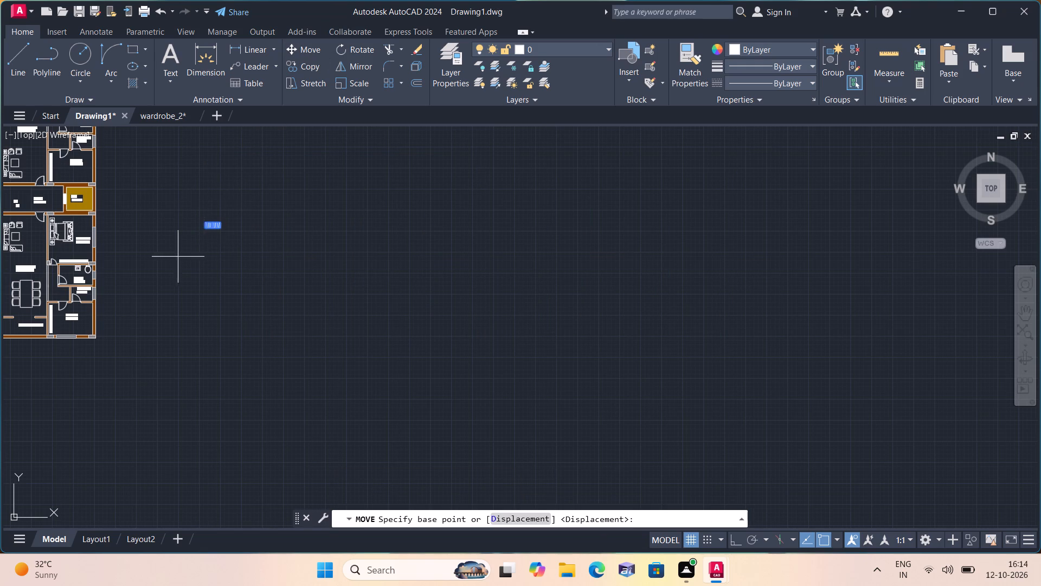
scroll(184, 249, "up", 1)
left_click(275, 155)
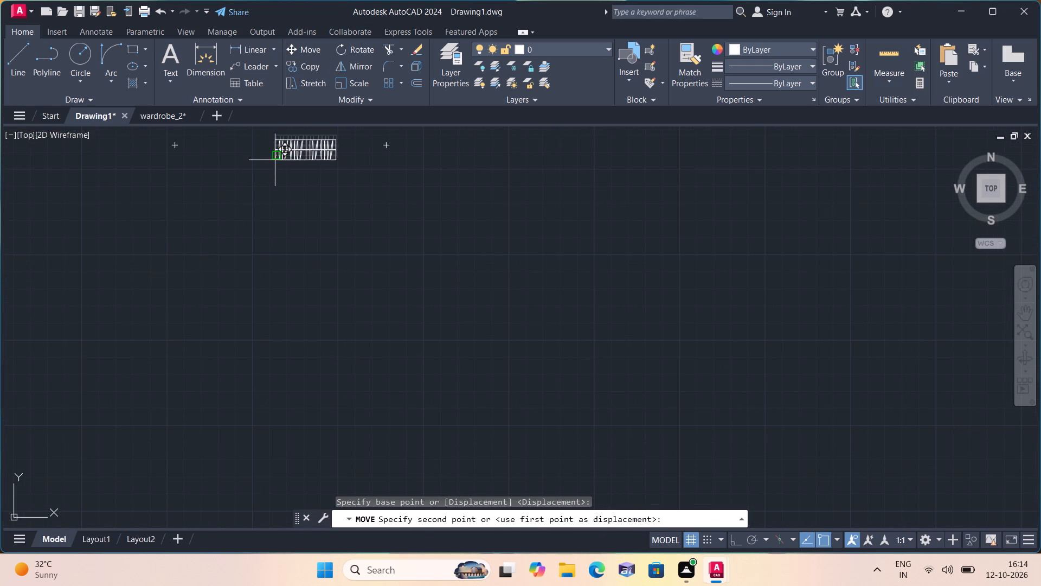
scroll(196, 222, "down", 1)
middle_click_drag(188, 229, 378, 350)
scroll(420, 368, "down", 2)
scroll(163, 230, "up", 2)
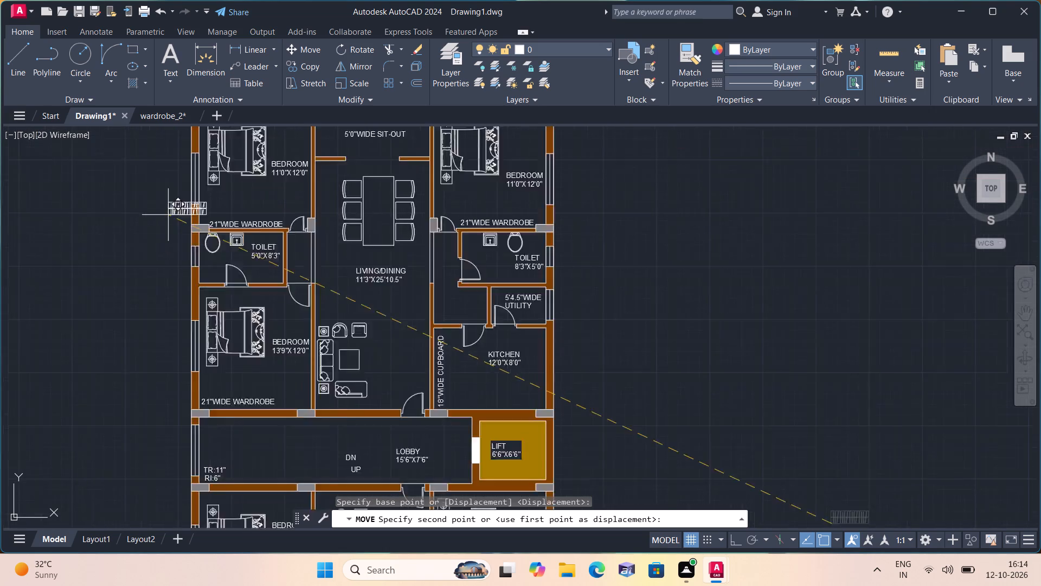
scroll(168, 215, "up", 2)
middle_click_drag(265, 203, 226, 272)
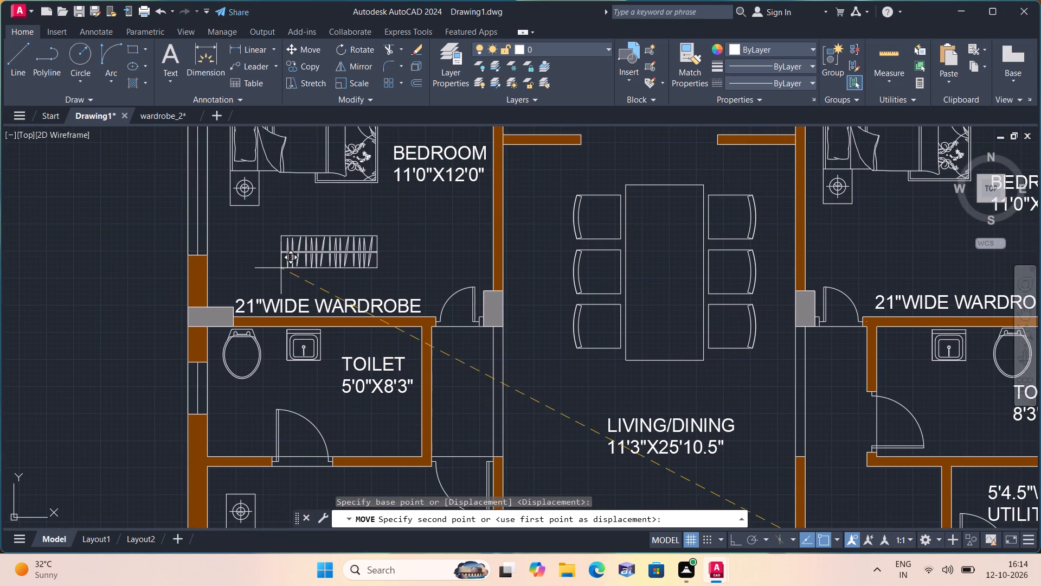
left_click(285, 268)
Scale the wardrobe up about its centre until it is about as long as the 21"WIDE WARDROBE label.
scroll(370, 284, "up", 1)
left_click(427, 278)
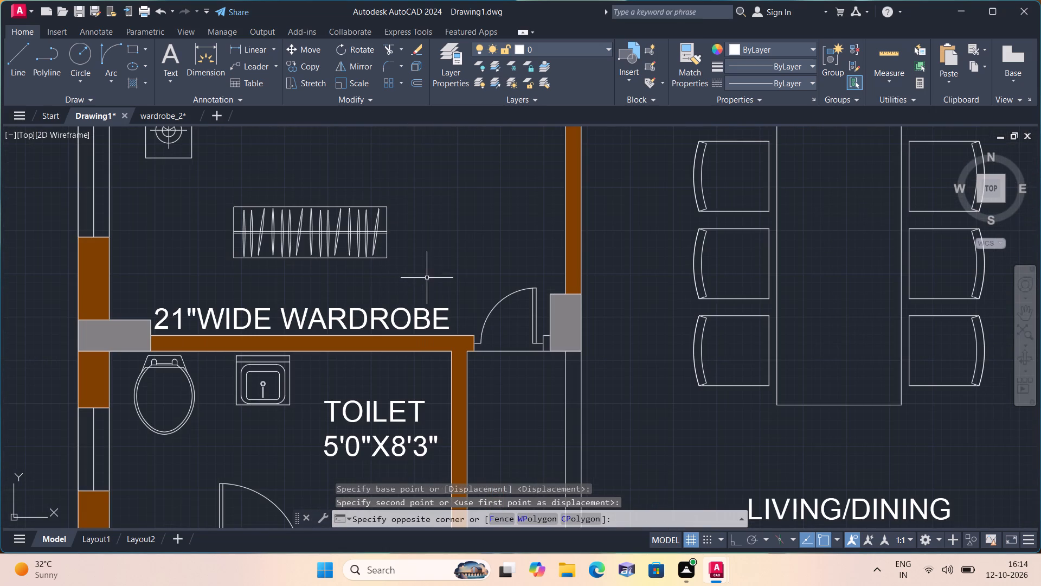
left_click(195, 178)
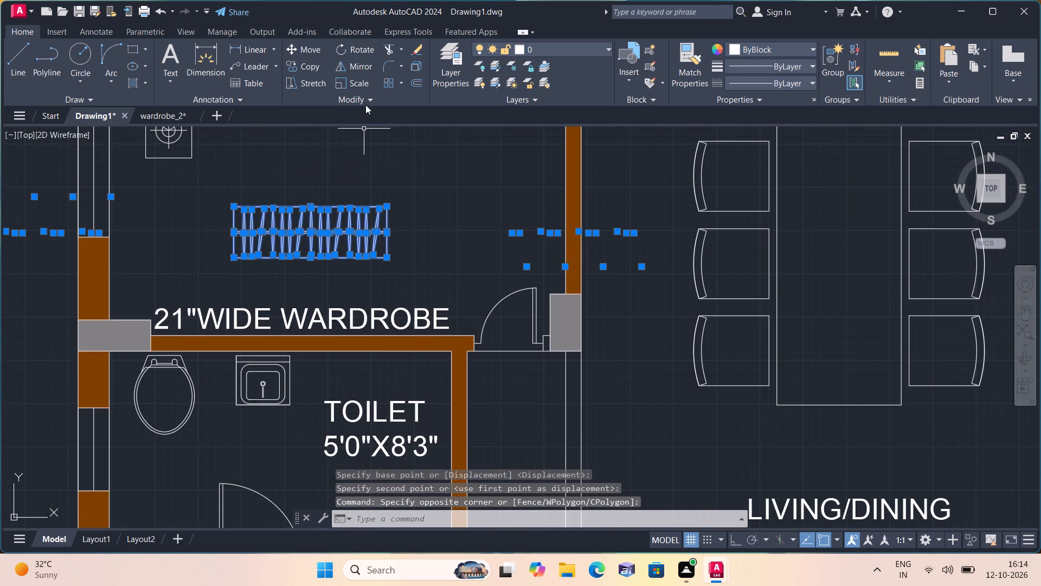
left_click(358, 84)
left_click(307, 234)
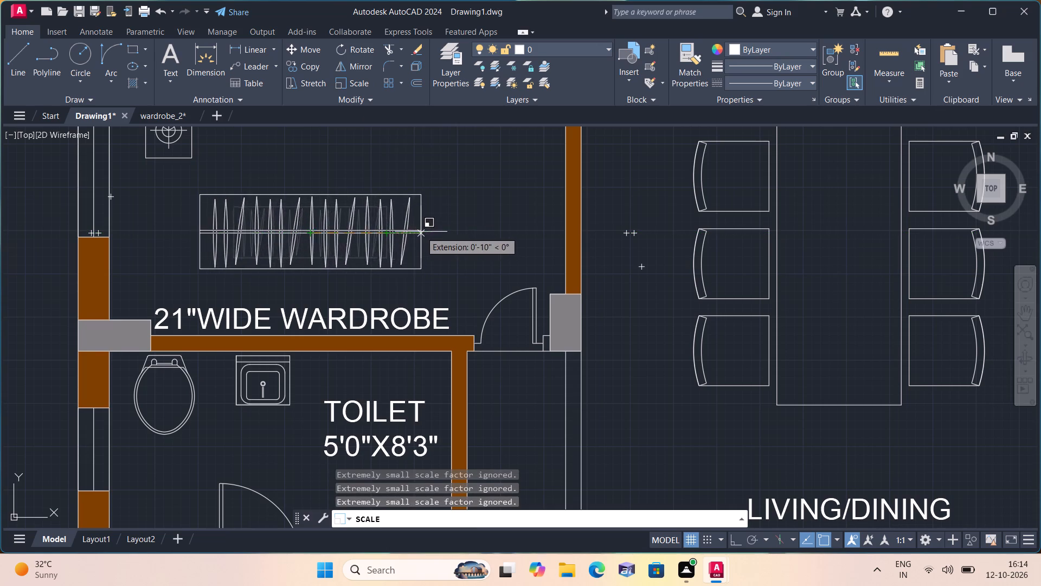
left_click(457, 233)
Copy the enlarged wardrobe by its lower-left corner into the upper unit's 13'9"X12'0" bedroom, snug in the wall corner beside the lobby.
left_click(480, 289)
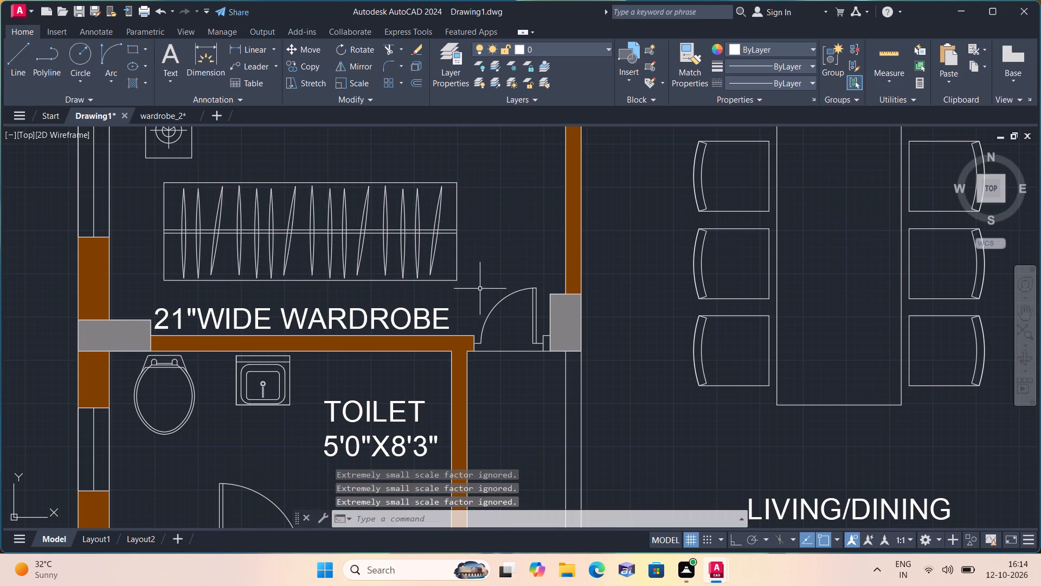
left_click(157, 180)
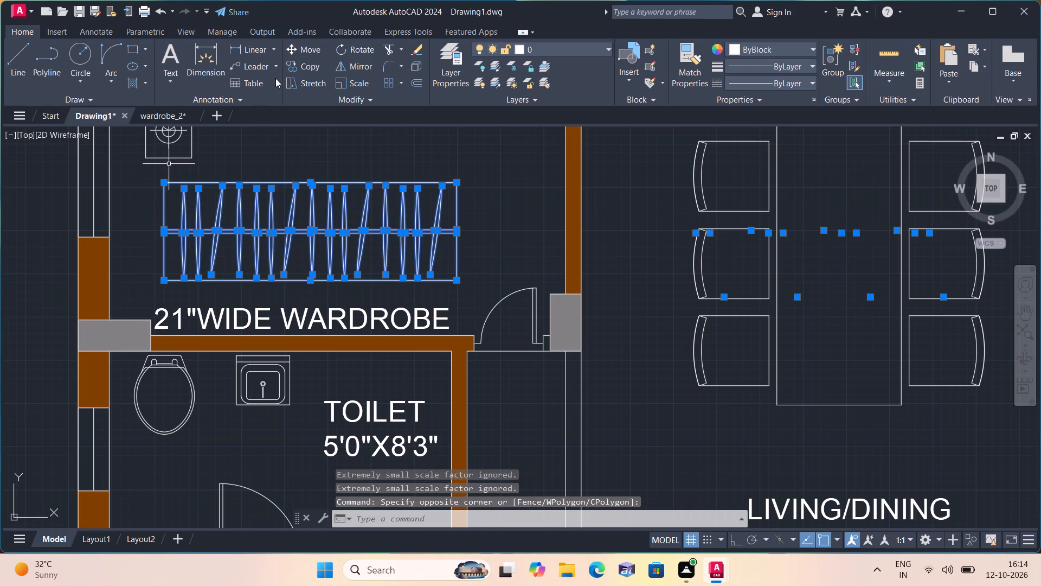
left_click(301, 64)
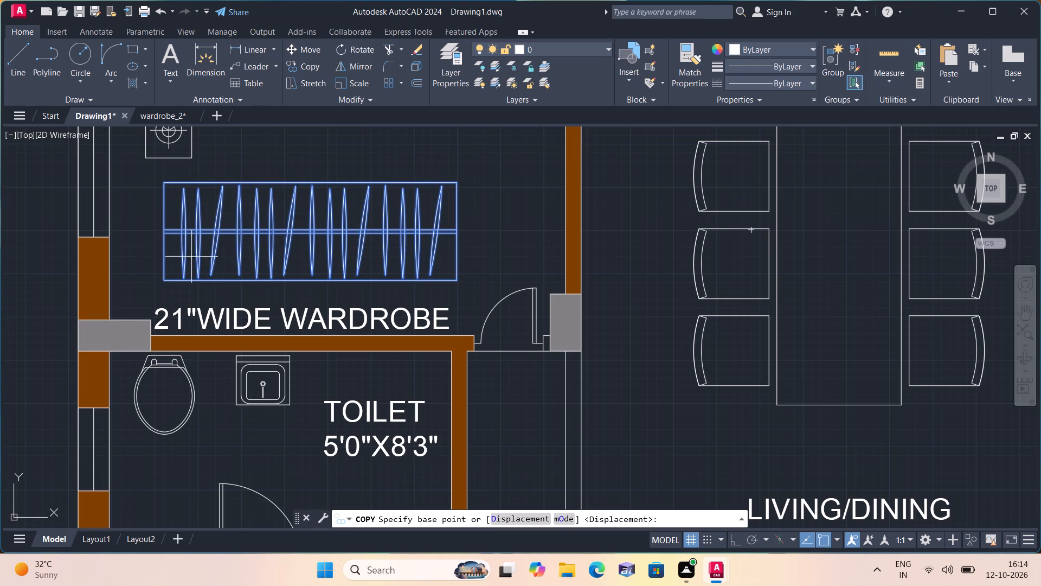
left_click(166, 281)
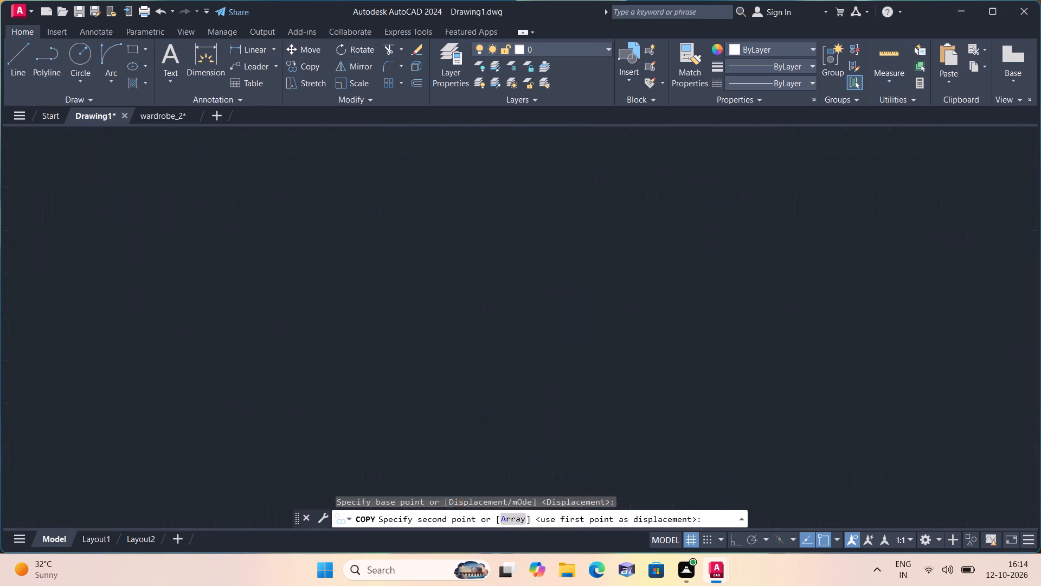
scroll(156, 416, "down", 1)
middle_click_drag(159, 414, 207, 256)
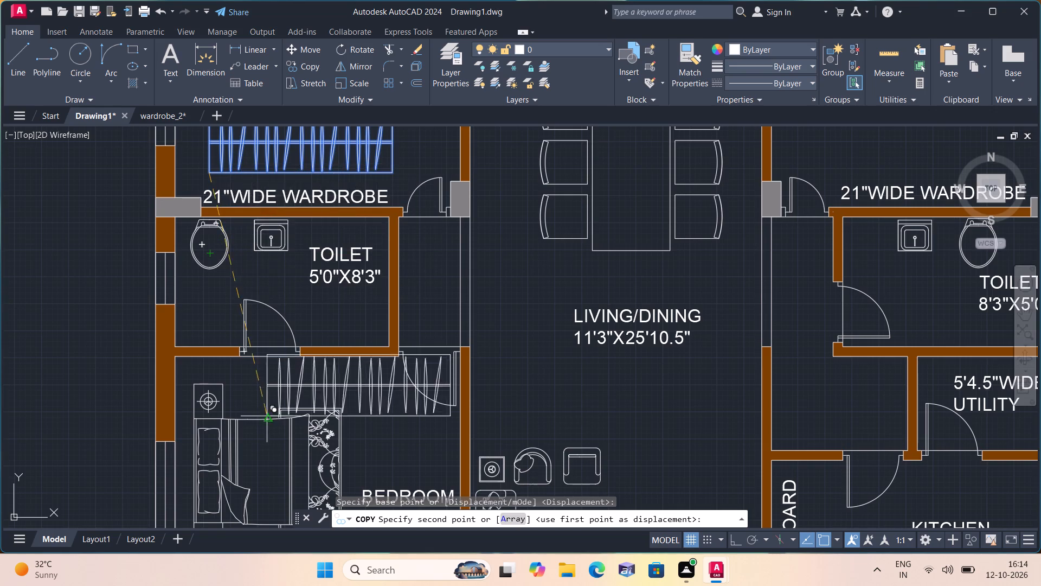
middle_click_drag(266, 443, 236, 307)
scroll(260, 438, "down", 1)
middle_click_drag(209, 447, 240, 338)
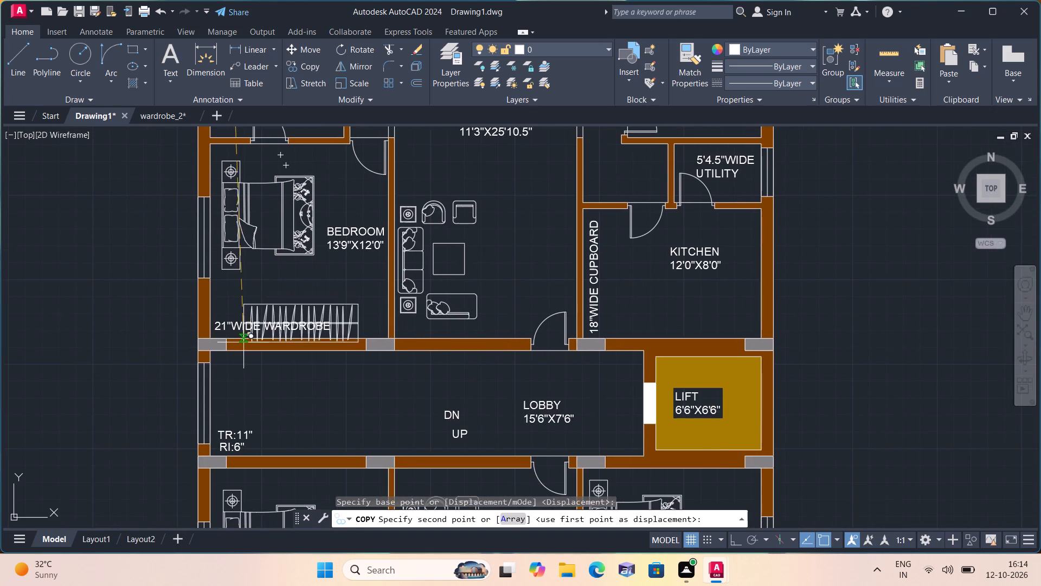
scroll(238, 341, "up", 2)
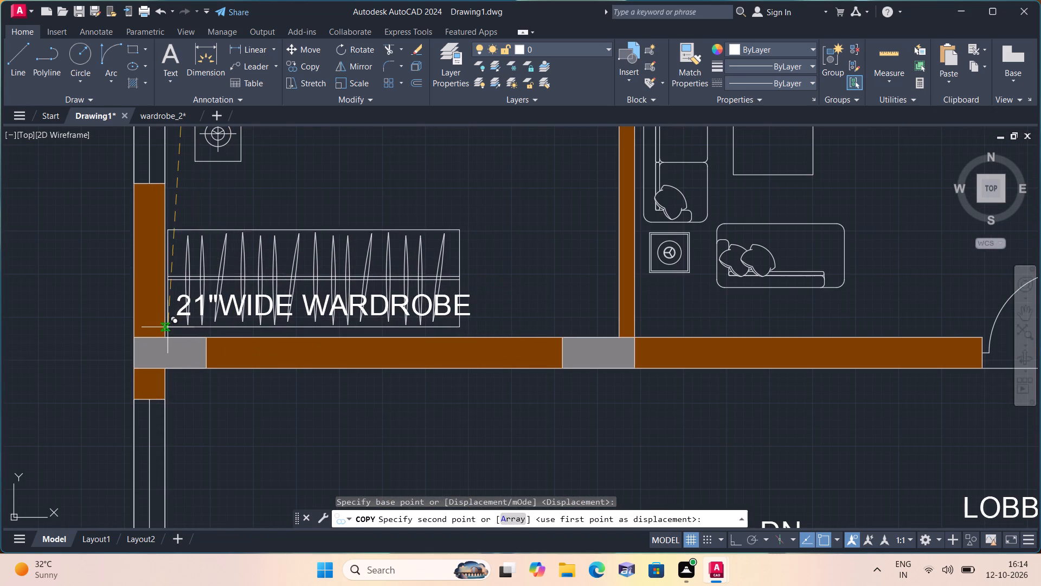
left_click(166, 334)
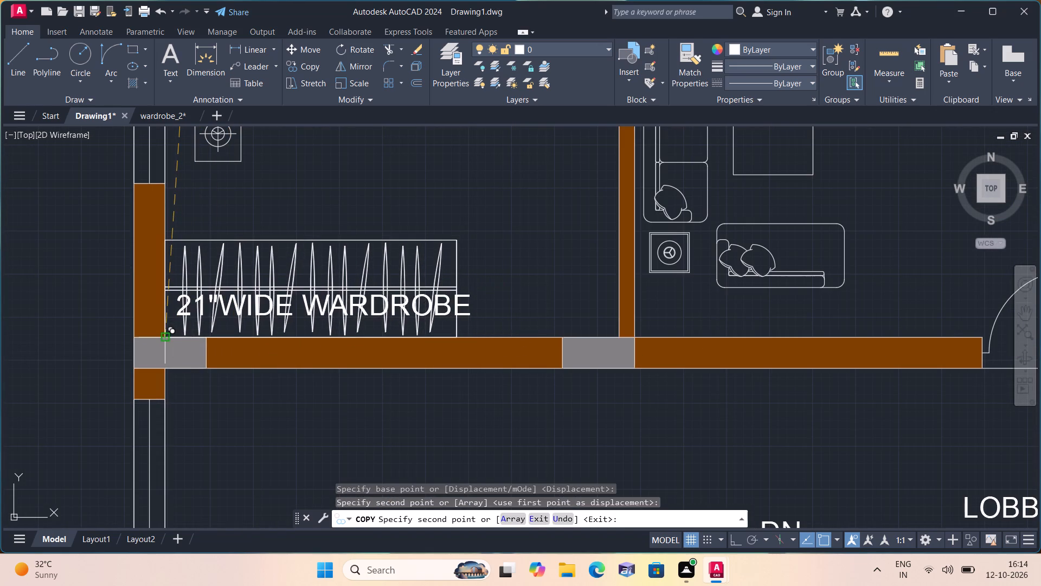
Place another wardrobe copy in the lower unit's 11'0"X12'0" bedroom, against the wall shared with the 5'0"X8'3" toilet, beside the column.
scroll(196, 325, "down", 2)
middle_click_drag(255, 375, 229, 232)
scroll(230, 205, "down", 1)
middle_click_drag(224, 407, 233, 281)
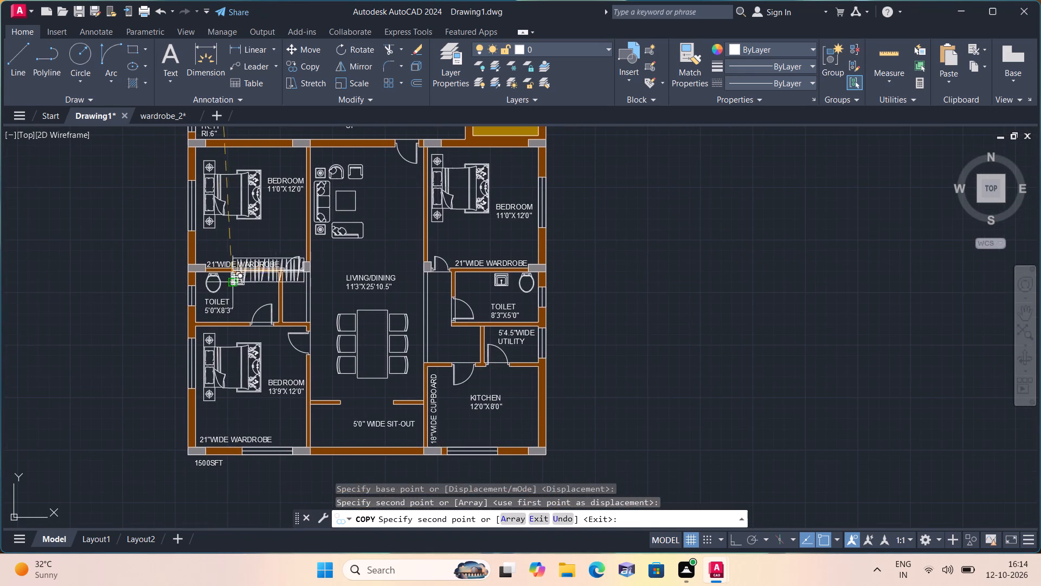
scroll(199, 263, "up", 4)
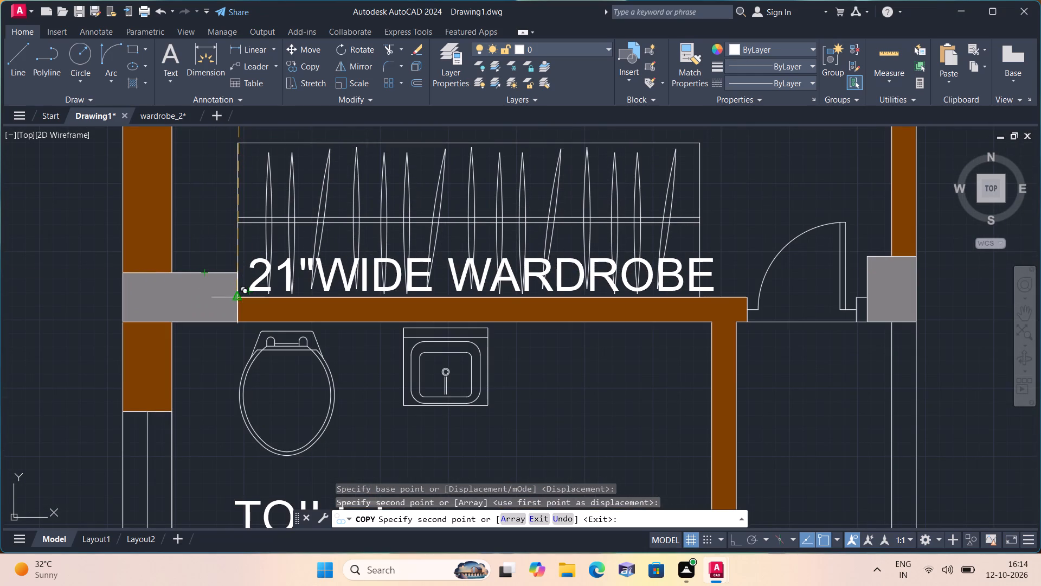
left_click(236, 294)
Place a wardrobe copy in the outer wall corner of the lower unit's 13'9"X12'0" bedroom, near the 1500SFT label, and finish copying.
scroll(229, 275, "down", 4)
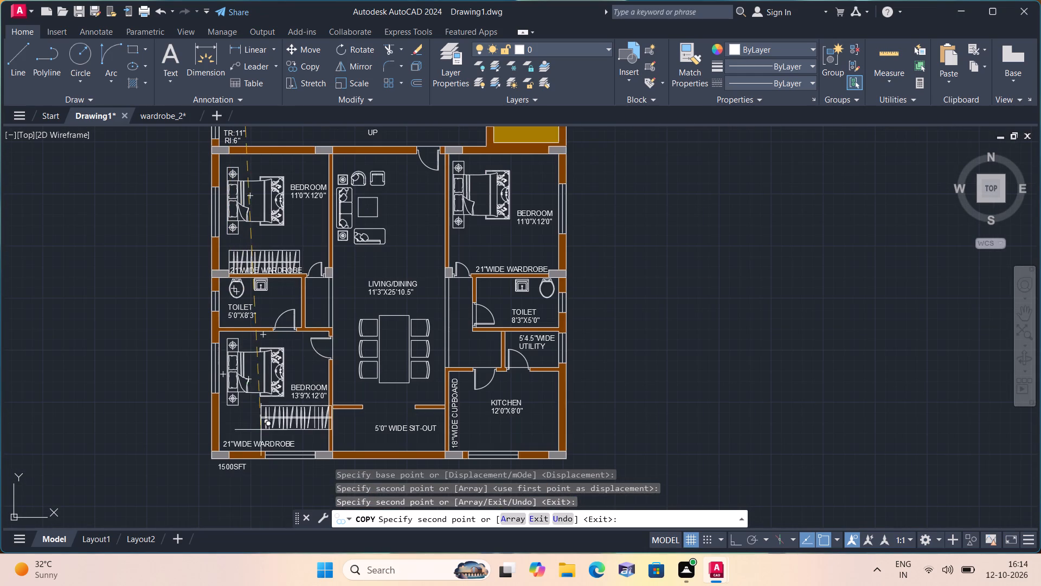
middle_click_drag(245, 438, 255, 346)
scroll(215, 354, "up", 4)
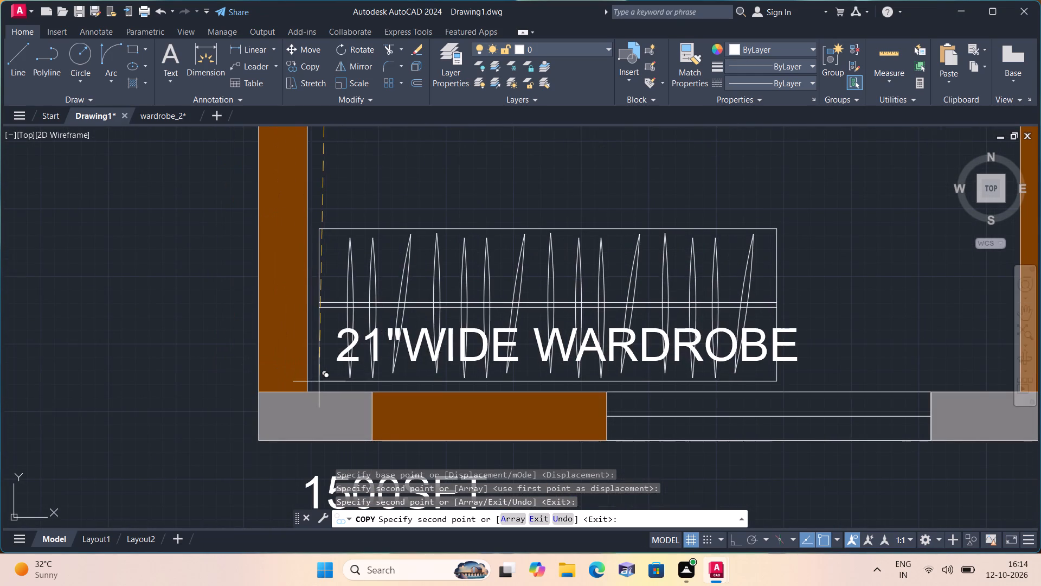
left_click(311, 388)
scroll(363, 310, "down", 1)
middle_click_drag(363, 305, 116, 383)
scroll(116, 383, "down", 2)
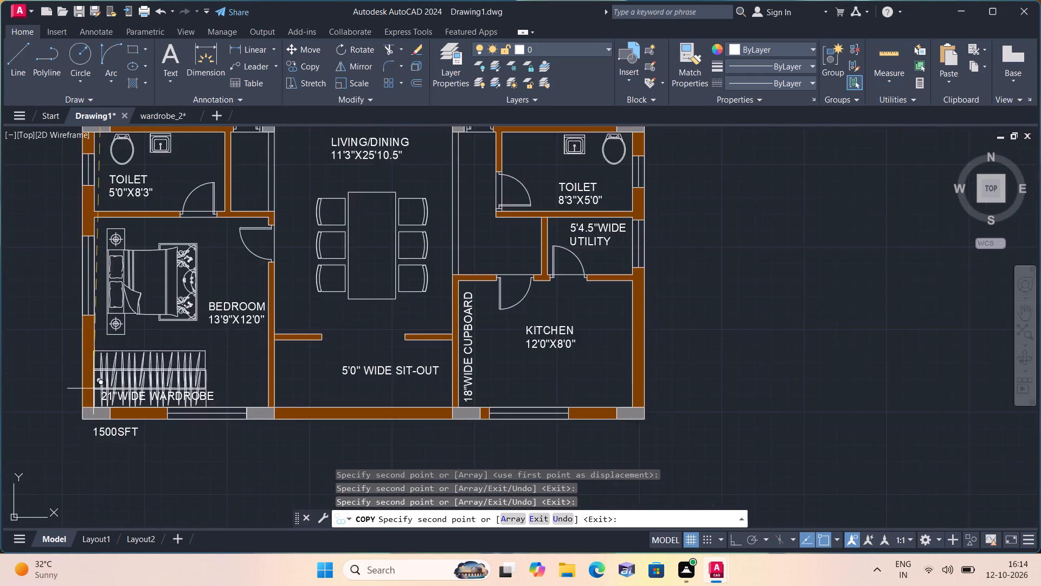
scroll(93, 388, "down", 2)
key("Escape")
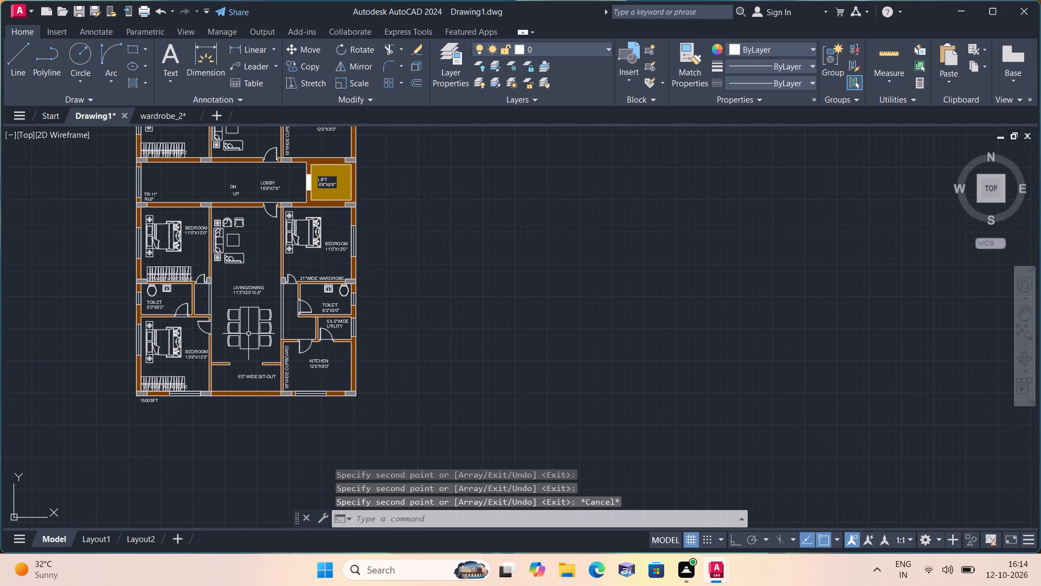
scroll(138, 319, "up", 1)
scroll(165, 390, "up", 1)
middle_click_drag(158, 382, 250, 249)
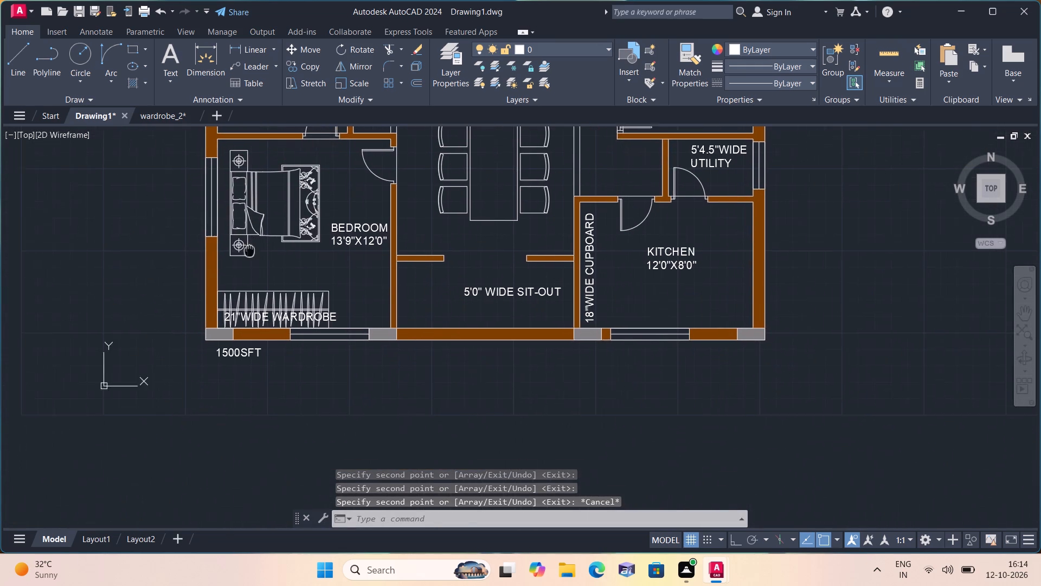
Shift the 21"WIDE WARDROBE label in the lower unit's 13'9"X12'0" bedroom sideways so it starts at the wardrobe's wall-side edge.
scroll(246, 321, "up", 4)
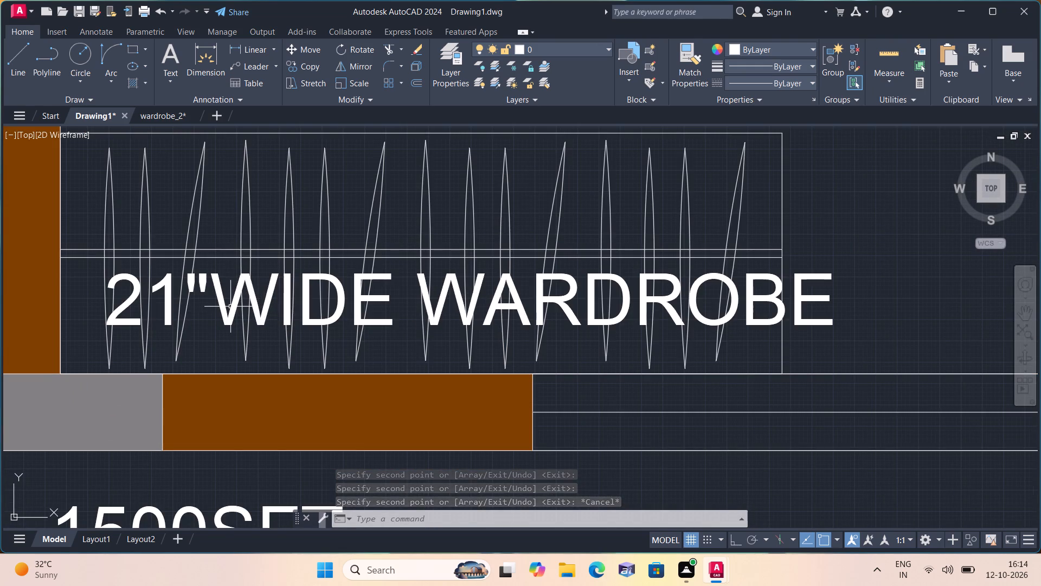
left_click(230, 307)
left_click(107, 272)
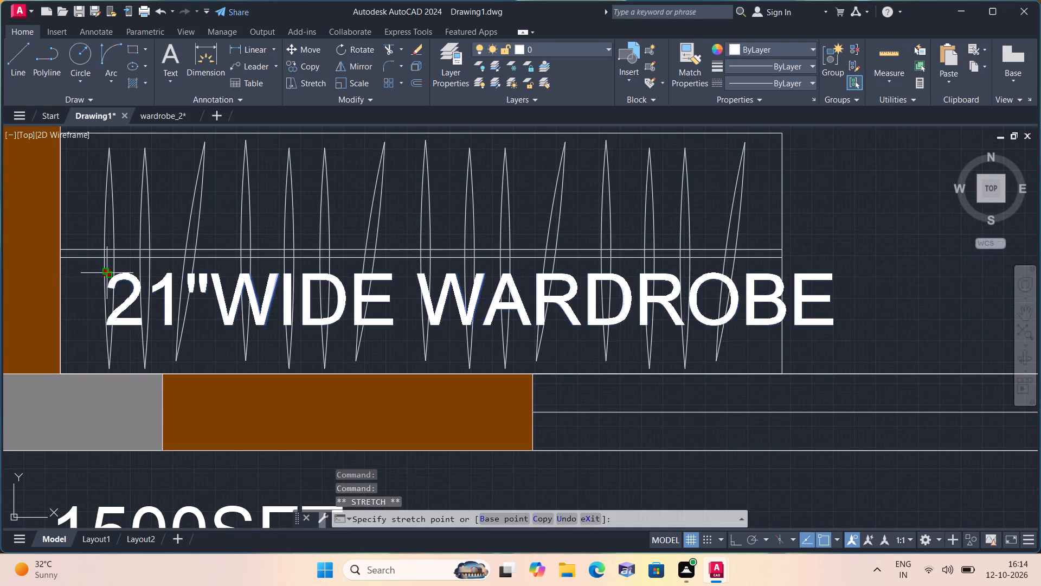
left_click(59, 272)
Shift the 21"WIDE WARDROBE label above the lower unit's 5'0"X8'3" toilet so it starts at the wardrobe's column-side edge.
scroll(178, 245, "down", 1)
middle_click_drag(178, 245, 234, 381)
scroll(239, 399, "down", 3)
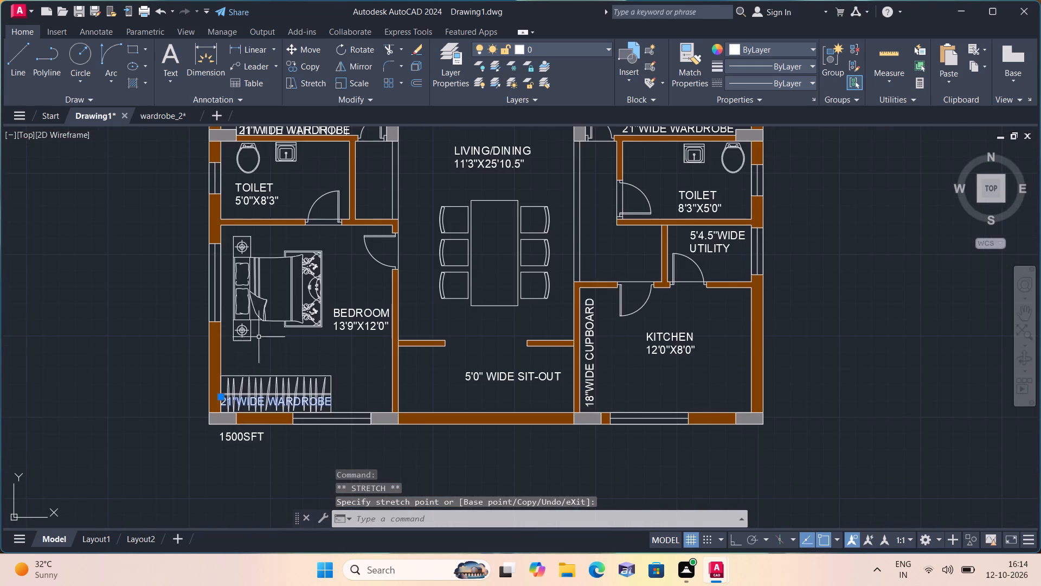
scroll(212, 208, "up", 1)
middle_click_drag(214, 206, 237, 402)
scroll(327, 285, "up", 1)
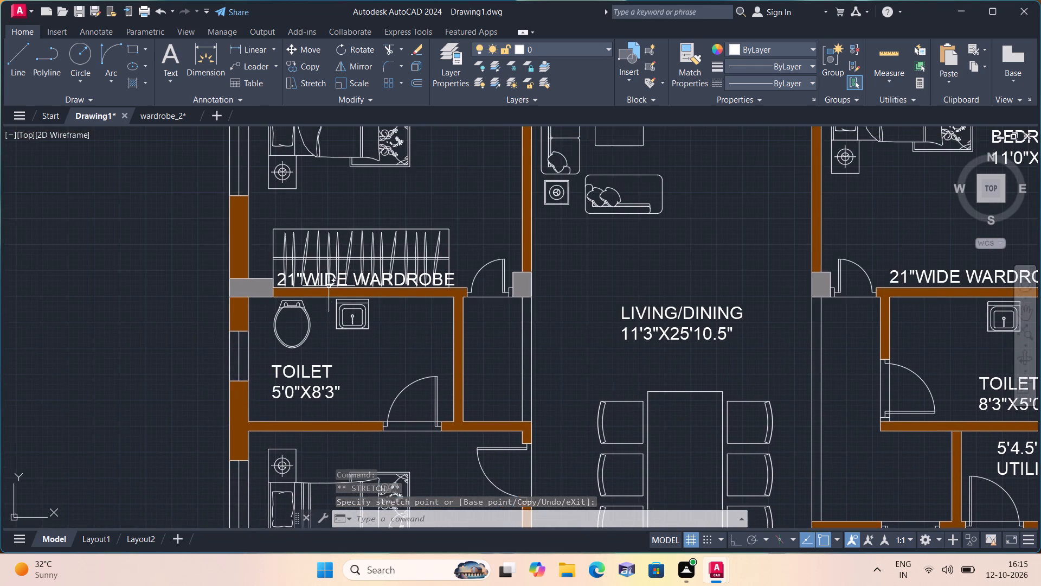
scroll(306, 273, "up", 1)
left_click(294, 271)
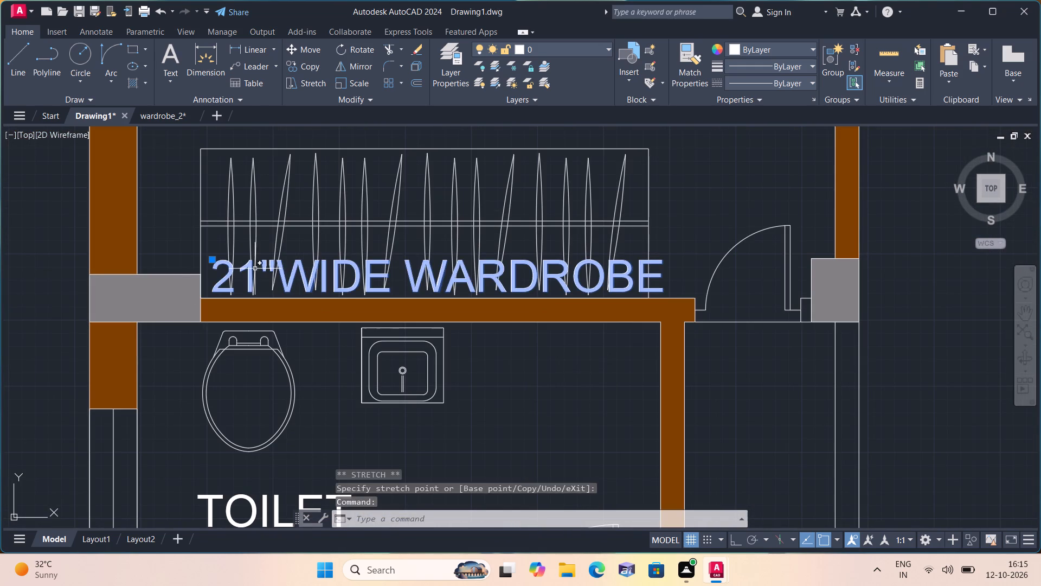
left_click(210, 260)
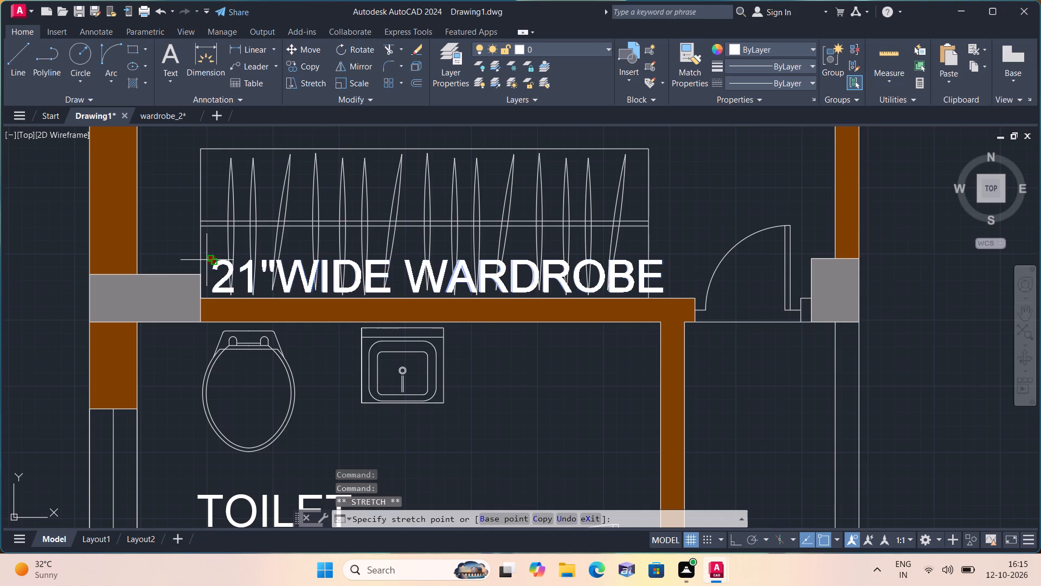
left_click(202, 257)
Move the 21"WIDE WARDROBE label in the upper unit's 13'9"X12'0" bedroom to the outer wall face, slightly lower on the wardrobe.
scroll(274, 226, "down", 1)
middle_click_drag(284, 257, 325, 422)
scroll(329, 436, "down", 2)
middle_click_drag(327, 274, 245, 476)
scroll(246, 489, "down", 1)
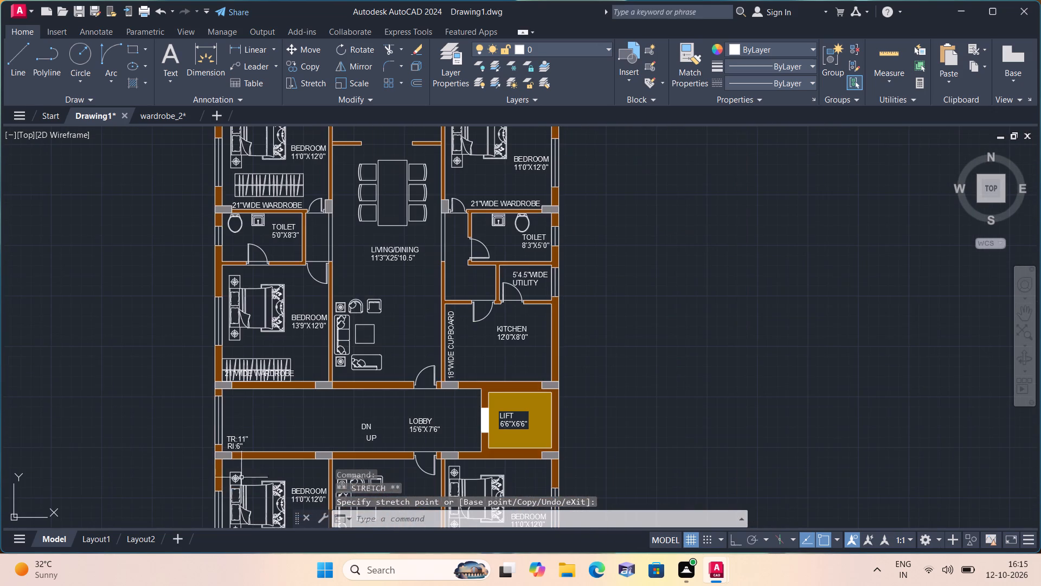
scroll(232, 369, "up", 5)
middle_click_drag(214, 387, 208, 366)
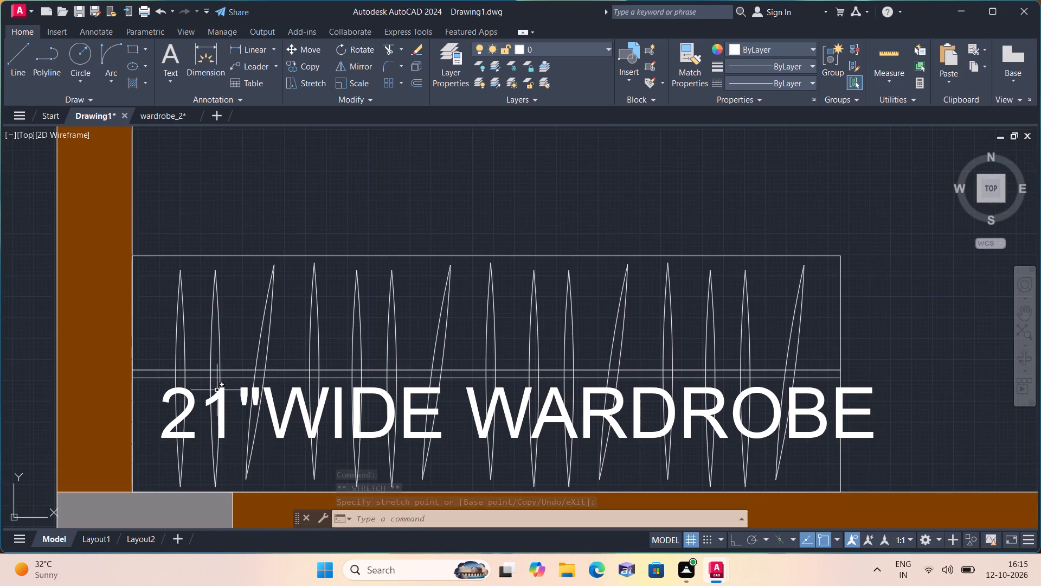
middle_click_drag(208, 366, 266, 279)
scroll(236, 295, "up", 3)
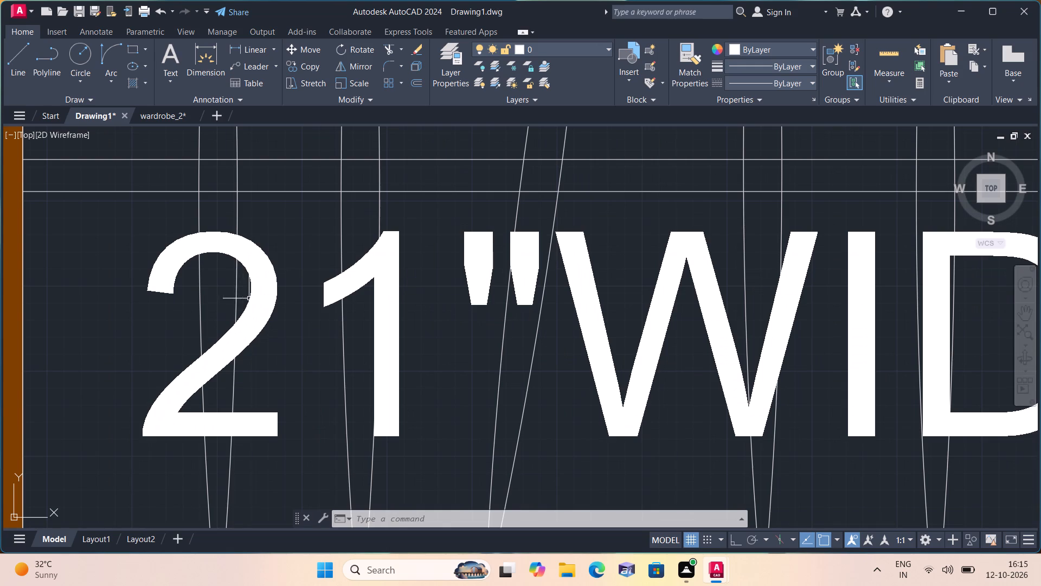
left_click(268, 300)
left_click(262, 288)
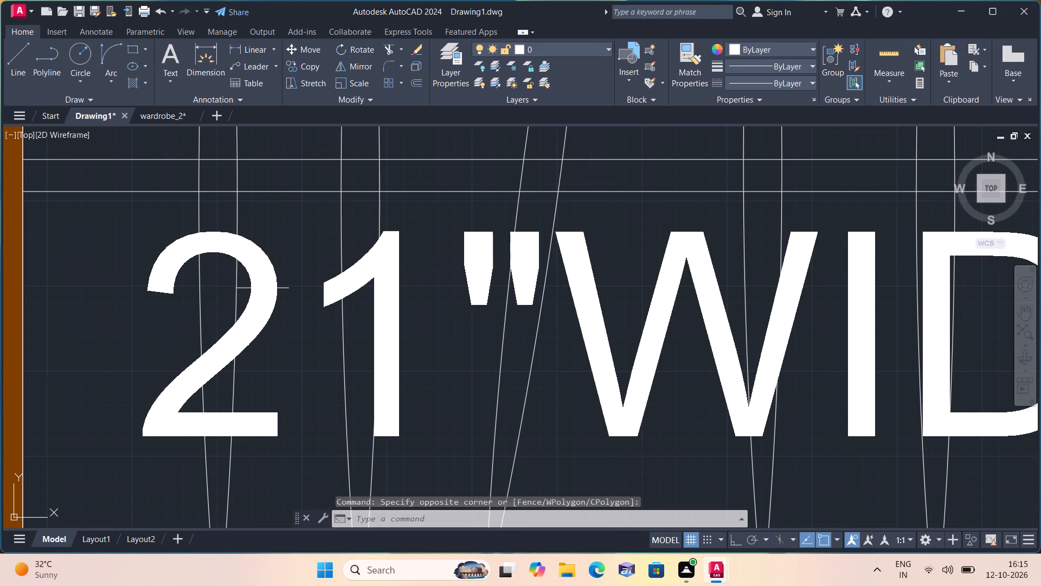
scroll(262, 288, "down", 3)
key("Escape")
left_click(262, 288)
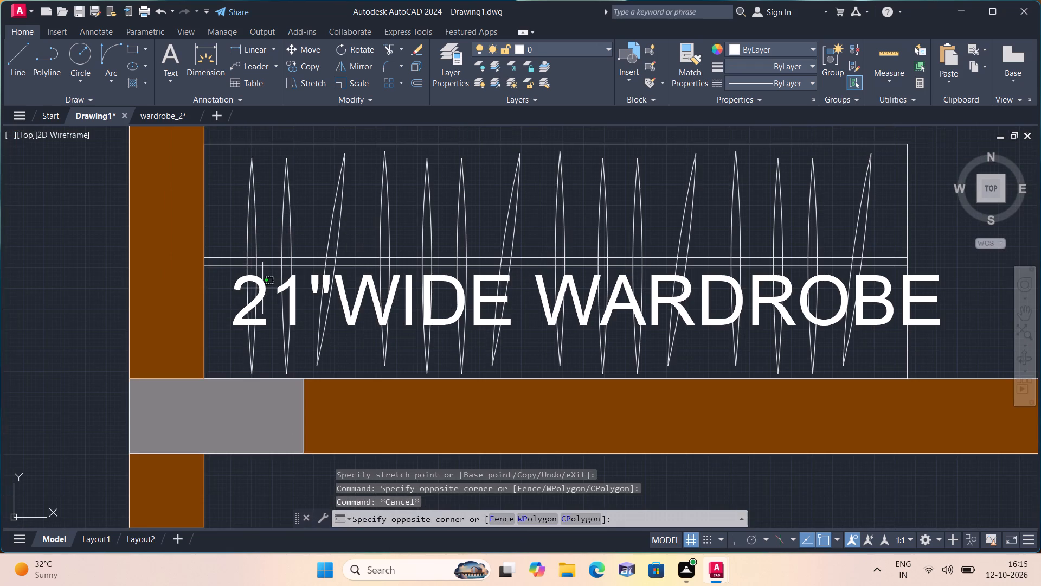
key("Escape")
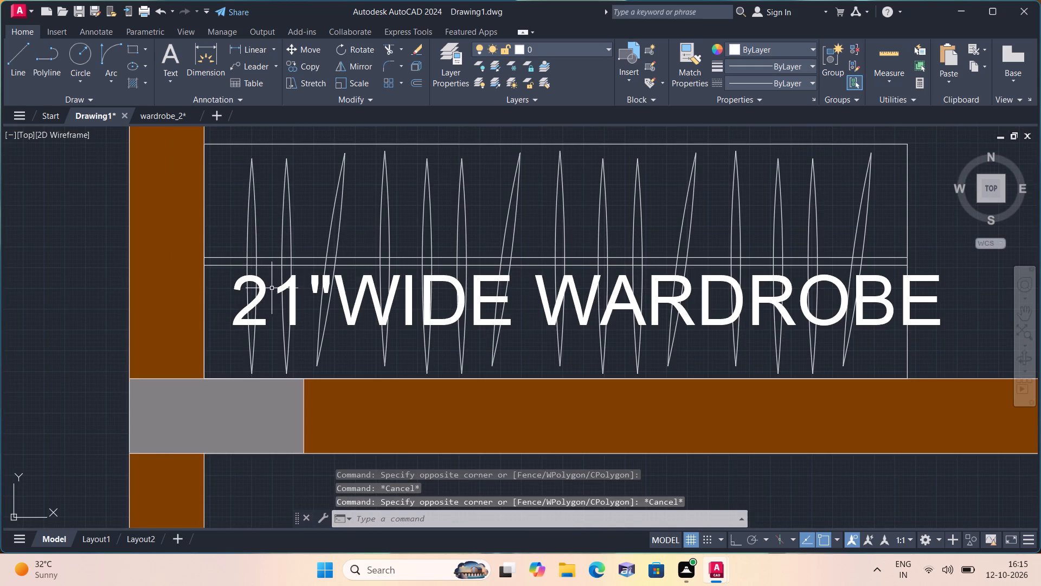
scroll(236, 282, "up", 2)
left_click(238, 283)
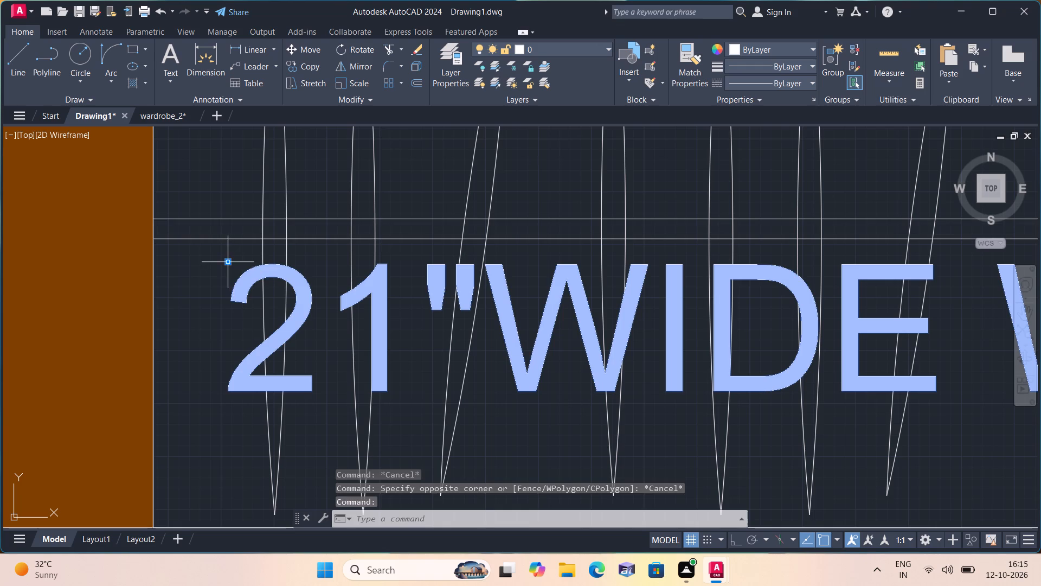
left_click(228, 263)
scroll(224, 268, "down", 3)
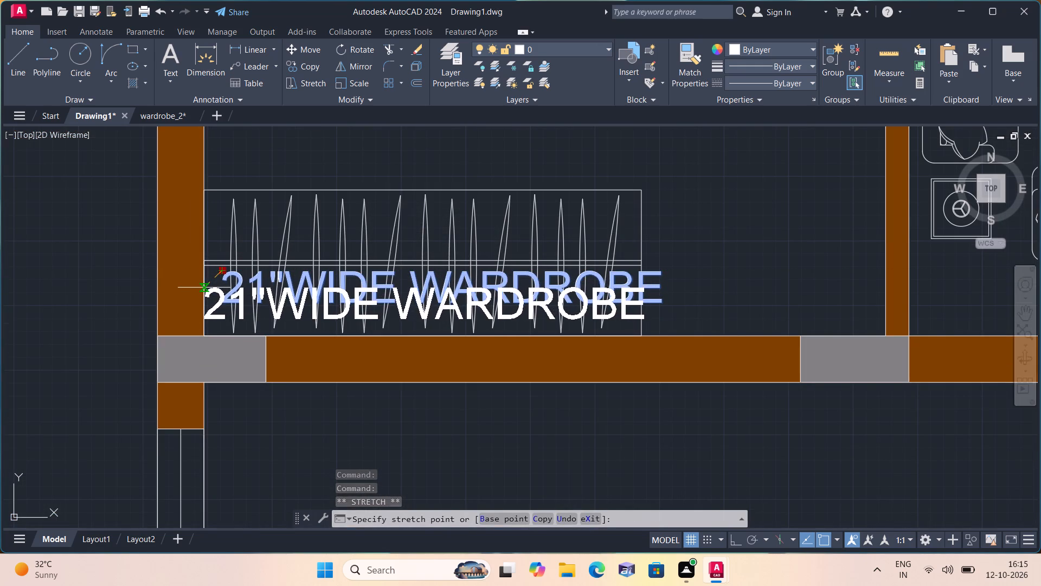
left_click(204, 288)
key("Escape")
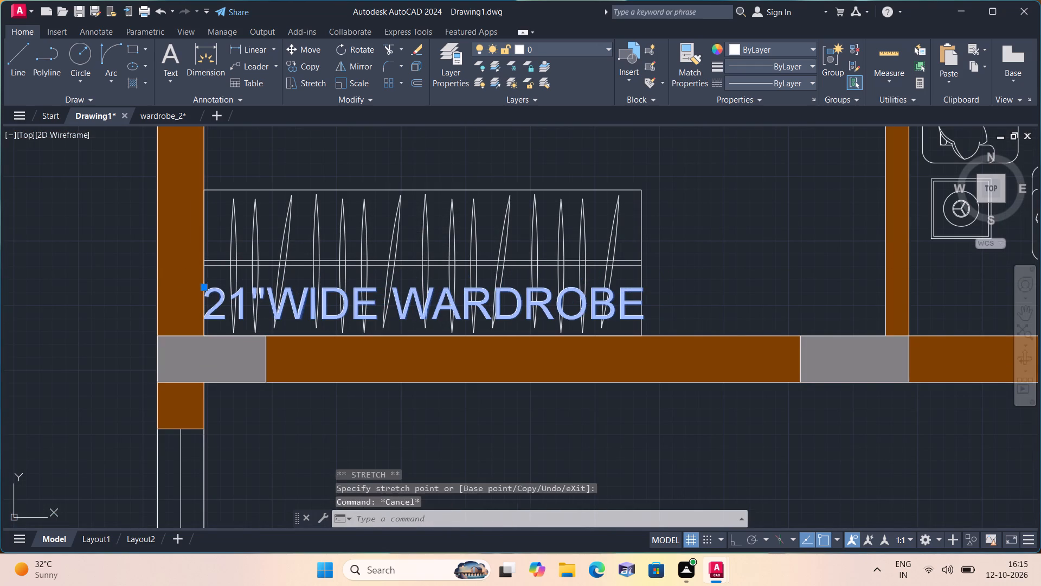
Copy the loose wardrobe by its lower-right corner into the upper unit's bedroom above the 8'3"X5'0" toilet, against the shared wall and column.
middle_click_drag(335, 256, 315, 254)
scroll(331, 253, "down", 4)
middle_click_drag(367, 304, 340, 319)
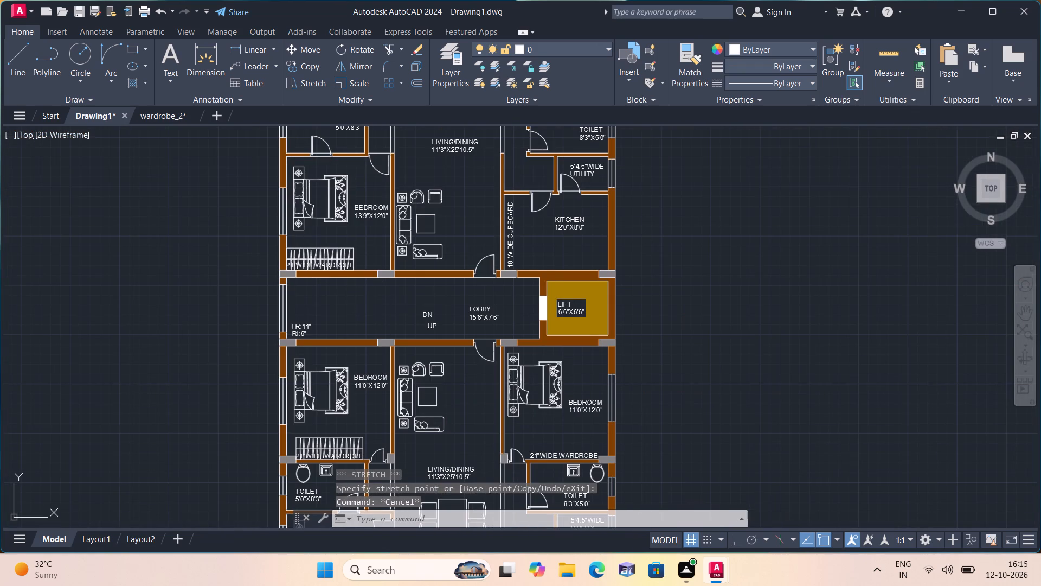
middle_click_drag(340, 319, 237, 406)
scroll(191, 184, "up", 1)
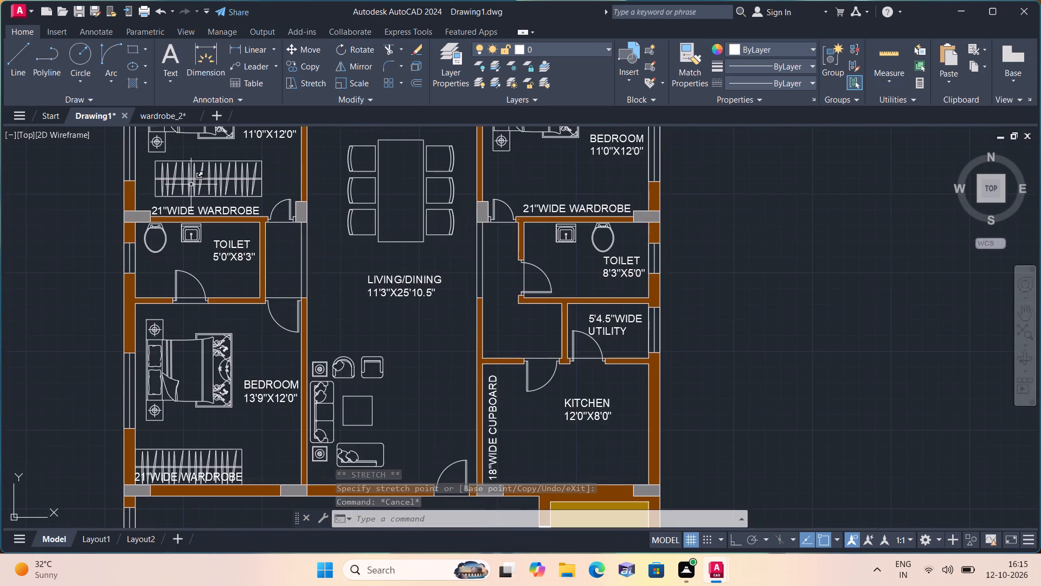
scroll(191, 184, "up", 2)
middle_click_drag(216, 215, 244, 300)
left_click(416, 300)
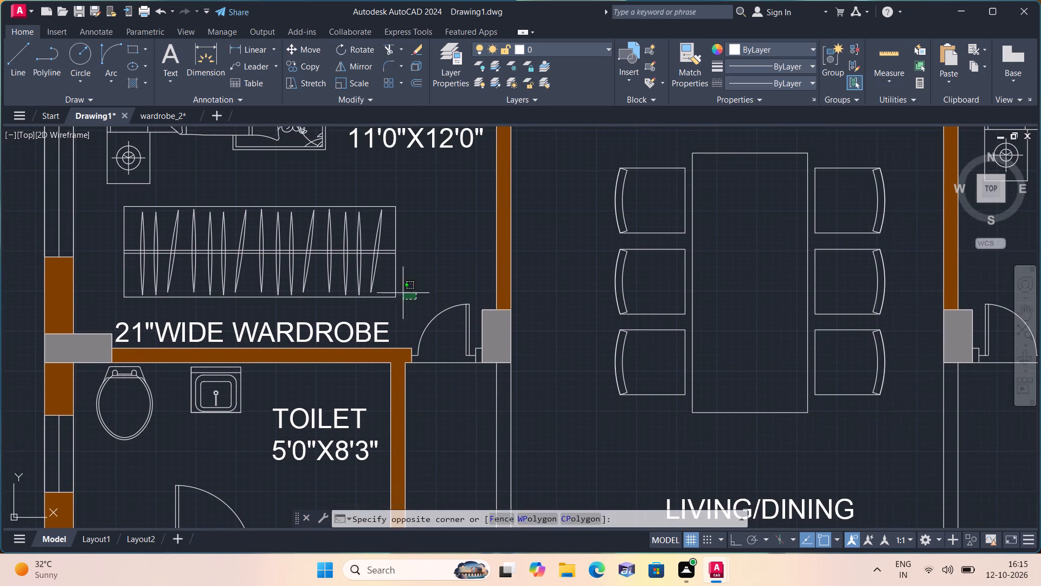
left_click(119, 197)
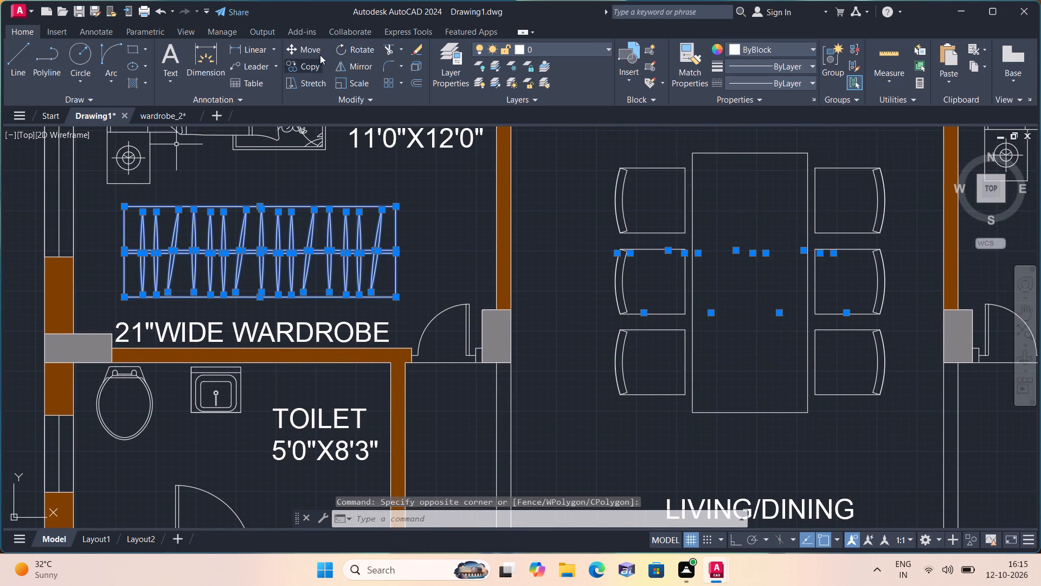
left_click_drag(313, 50, 331, 91)
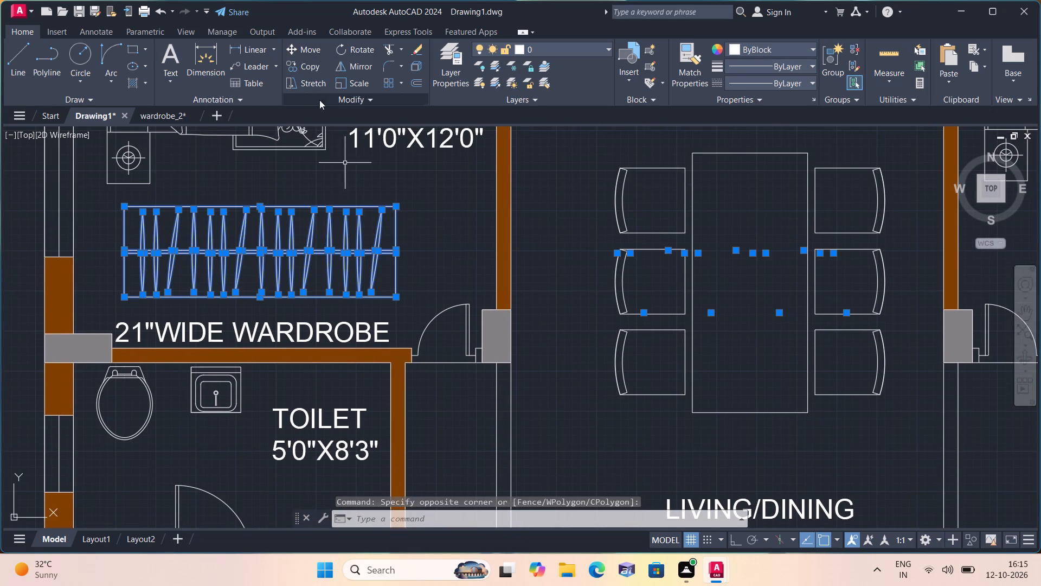
left_click(306, 67)
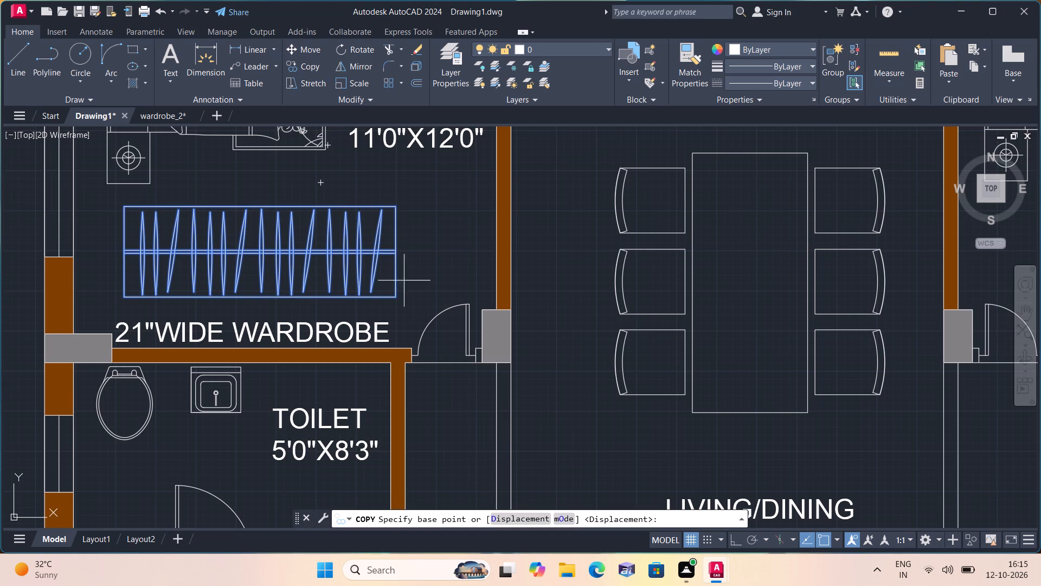
left_click(397, 297)
scroll(427, 276, "down", 2)
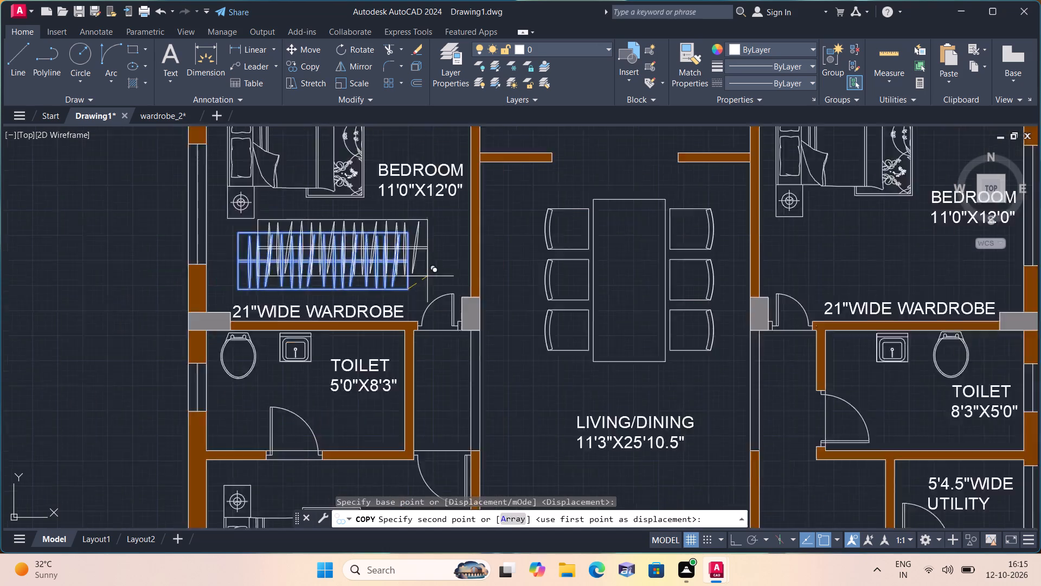
middle_click_drag(584, 276, 337, 312)
scroll(542, 352, "up", 2)
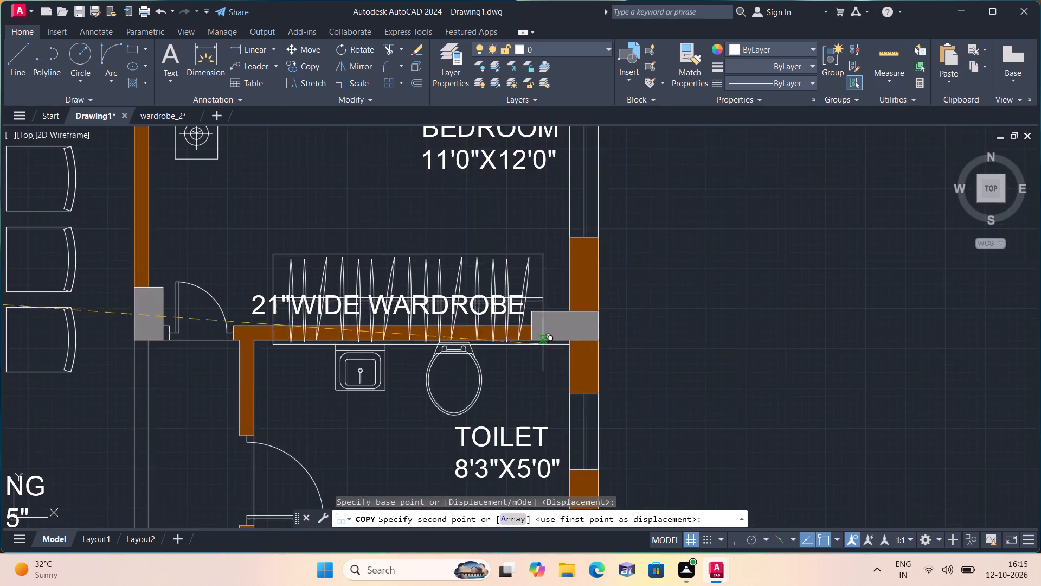
scroll(543, 341, "up", 1)
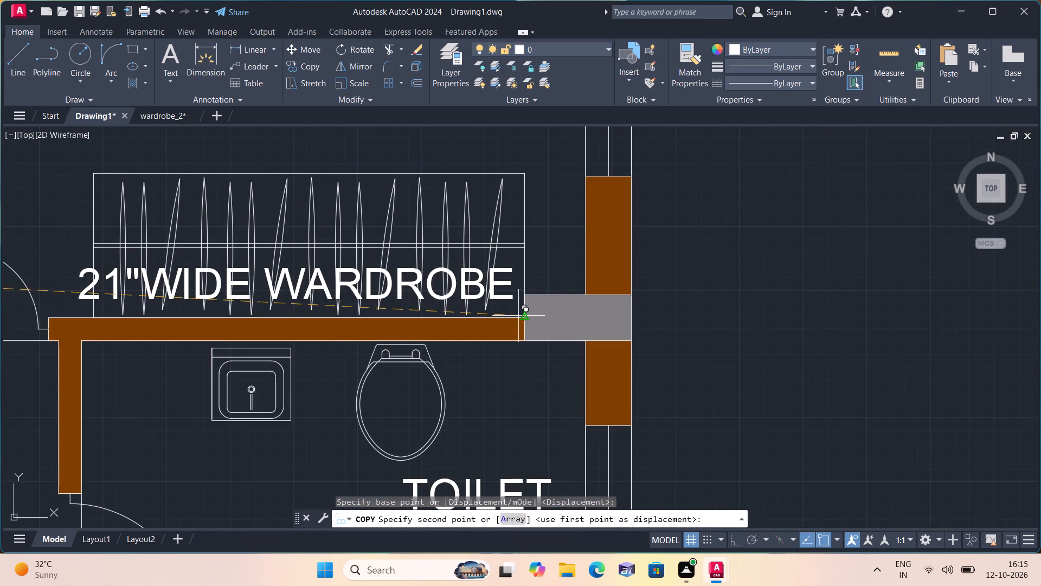
left_click(518, 316)
Place another wardrobe copy in the lower unit's bedroom above the 8'3"X5'0" toilet, in the wall and column corner, and finish copying.
scroll(518, 315, "down", 5)
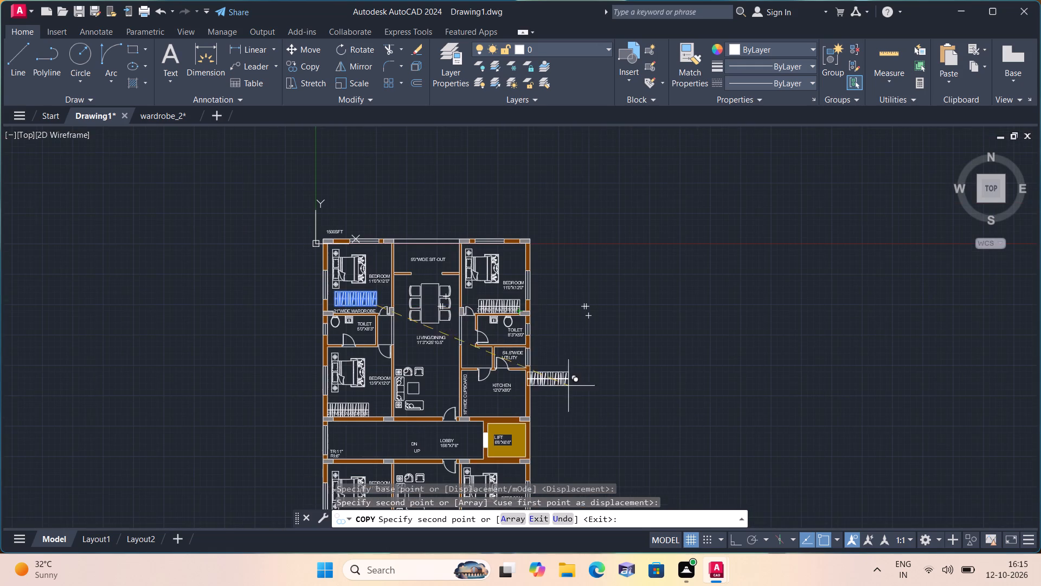
middle_click_drag(564, 387, 450, 230)
scroll(425, 393, "up", 3)
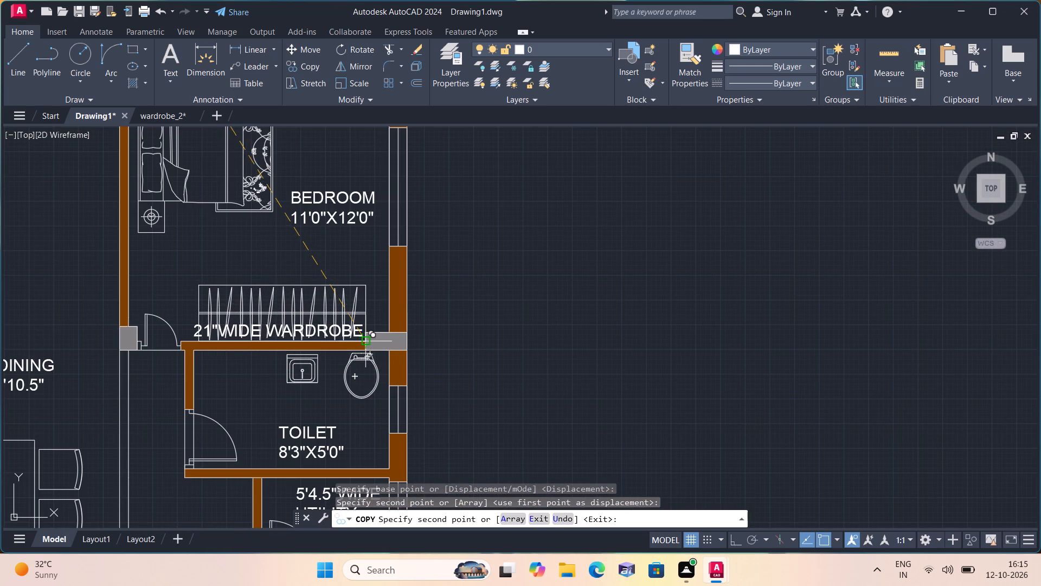
left_click(363, 343)
key("Escape")
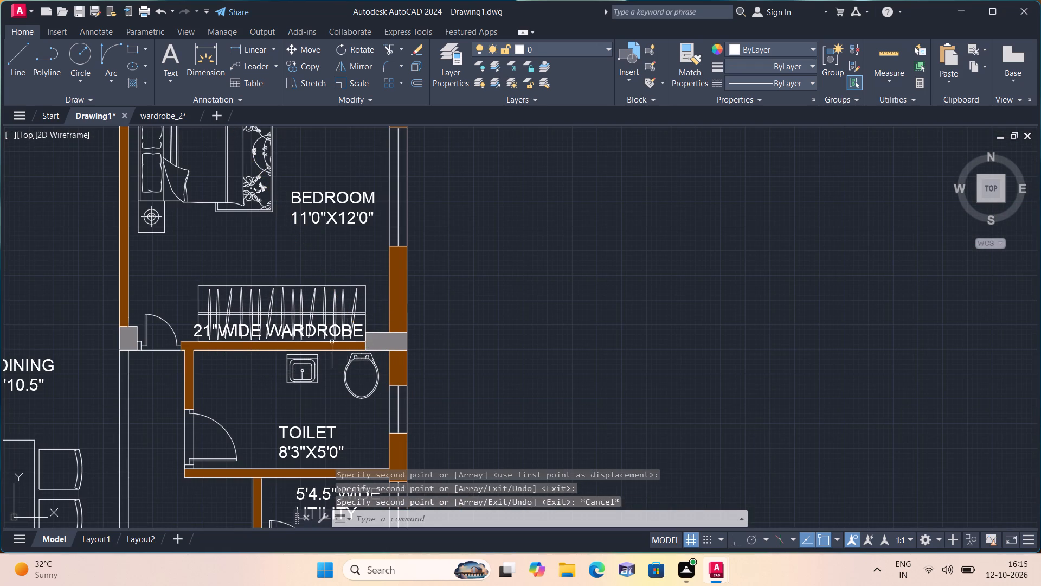
Move the 21"WIDE WARDROBE label above the lower unit's 8'3"X5'0" toilet to the wardrobe's left edge, just below its double centre line.
scroll(312, 332, "up", 1)
middle_click_drag(312, 332, 384, 366)
scroll(226, 375, "up", 1)
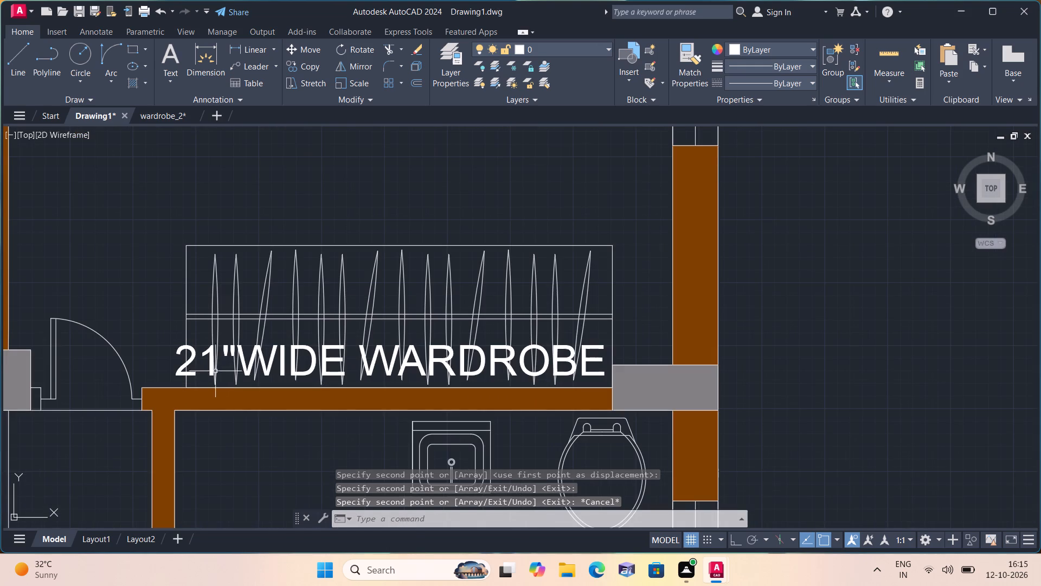
left_click(195, 354)
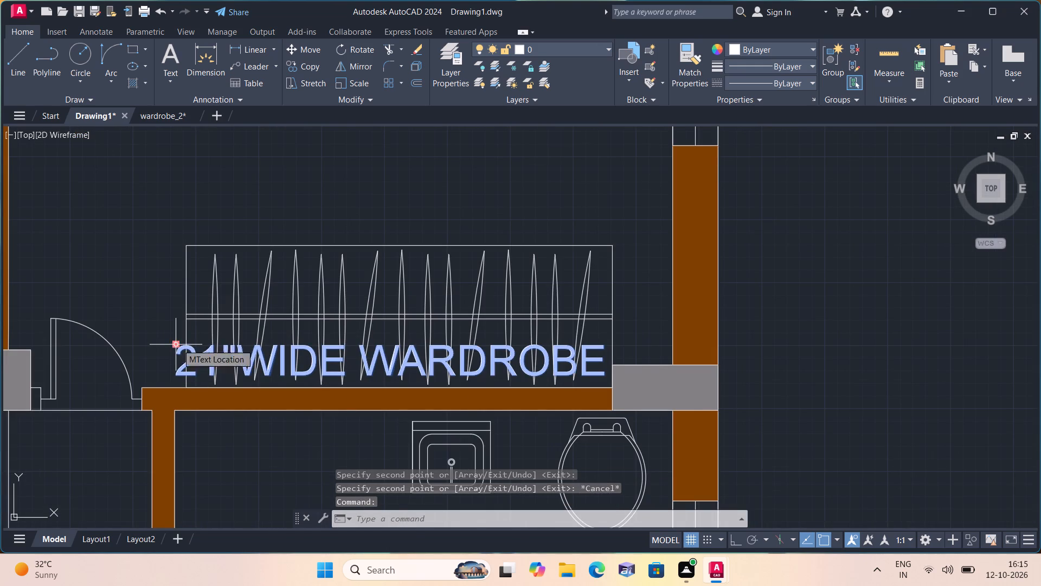
left_click(177, 344)
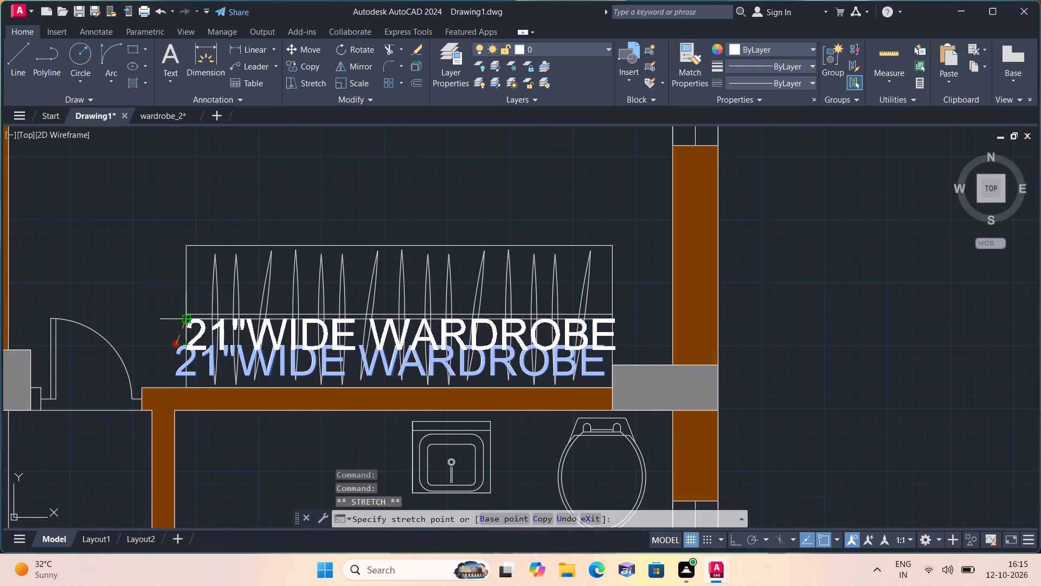
left_click(185, 322)
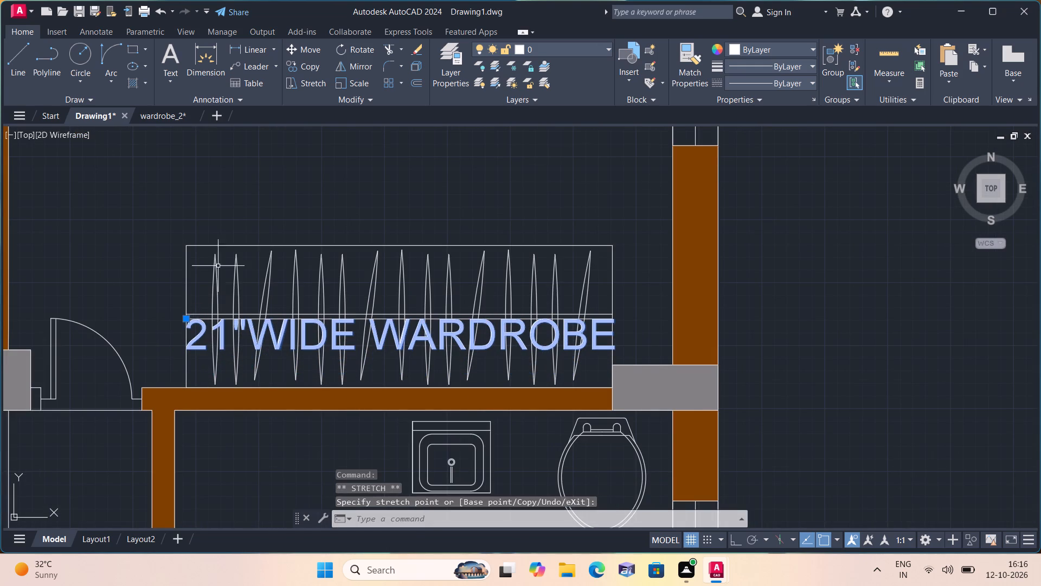
Move the 21"WIDE WARDROBE label above the upper unit's 8'3"X5'0" toilet to the wardrobe's left edge, just below its double centre line.
scroll(224, 238, "down", 1)
middle_click_drag(226, 238, 358, 438)
scroll(363, 445, "down", 3)
middle_click_drag(375, 221, 418, 366)
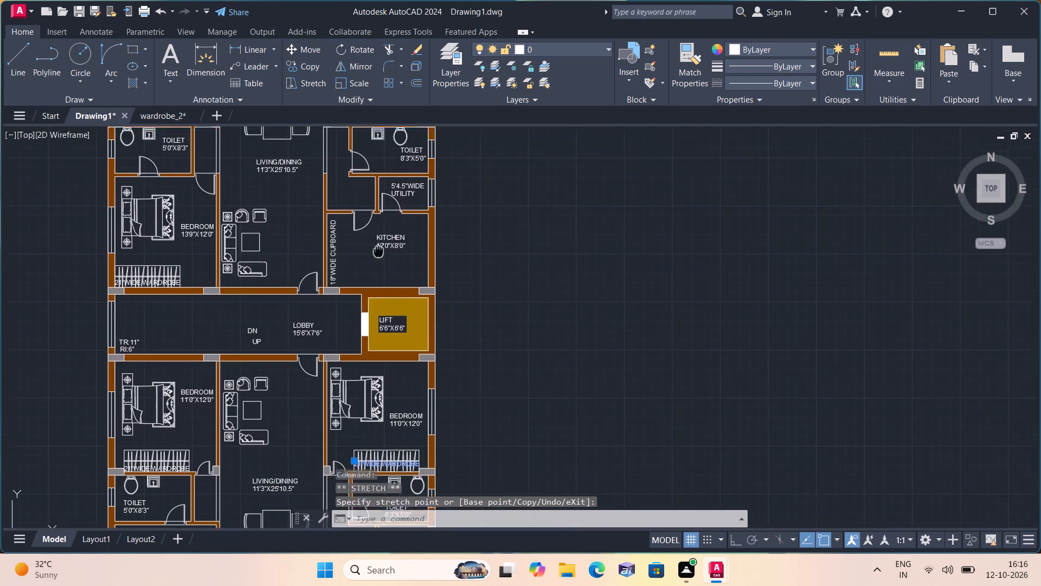
middle_click_drag(418, 366, 424, 437)
scroll(425, 329, "up", 3)
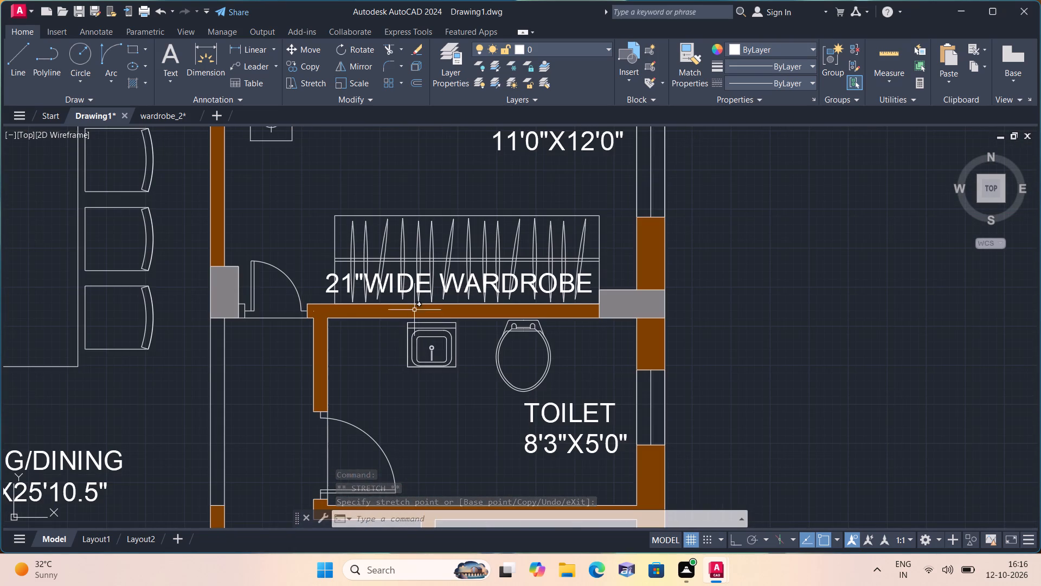
scroll(342, 288, "up", 2)
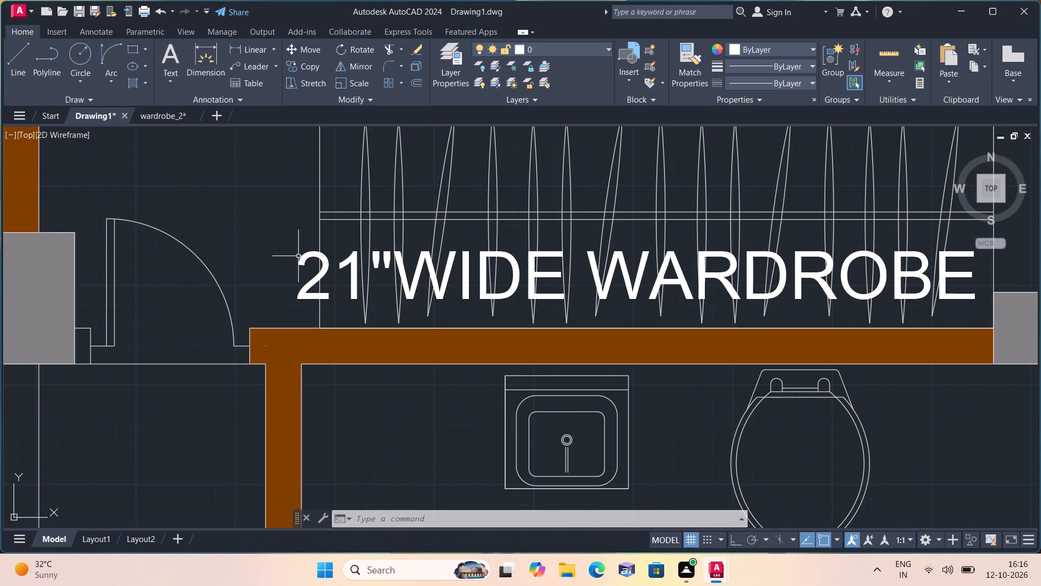
left_click(301, 257)
left_click(296, 250)
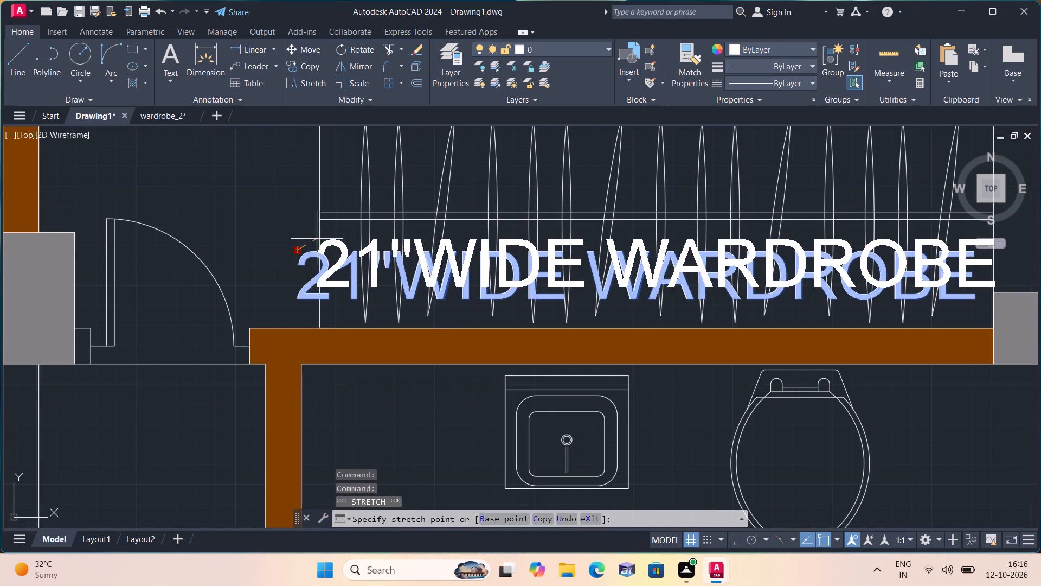
left_click(318, 231)
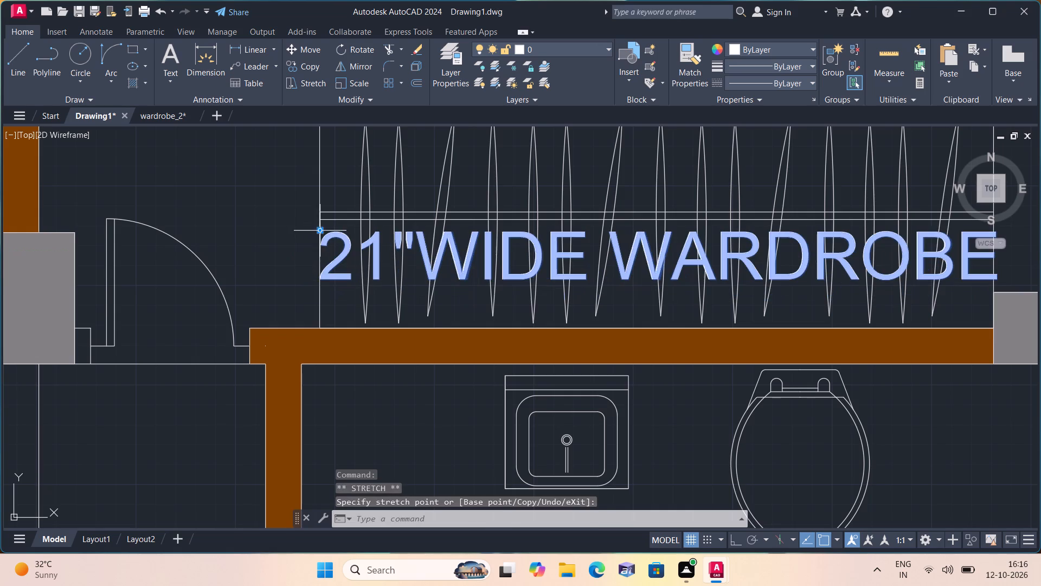
middle_click_drag(301, 245, 376, 320)
scroll(306, 251, "down", 1)
scroll(422, 374, "down", 4)
key("Escape")
Move the loose wardrobe above the upper unit's 5'0"X8'3" toilet by its lower-left corner into the corner between column and toilet wall.
scroll(190, 367, "up", 1)
middle_click_drag(190, 367, 303, 387)
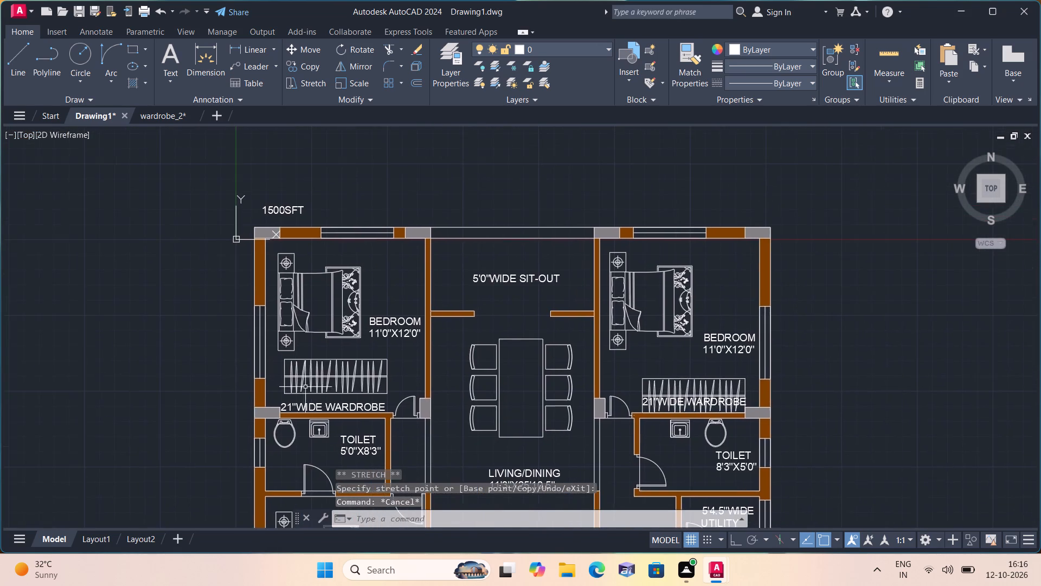
scroll(329, 387, "up", 1)
left_click(426, 401)
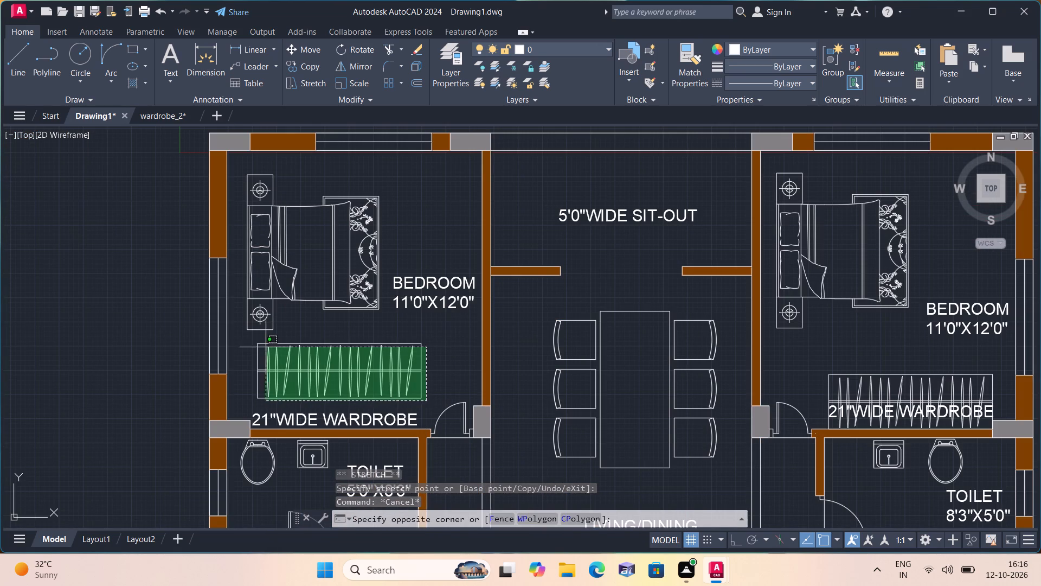
left_click(240, 341)
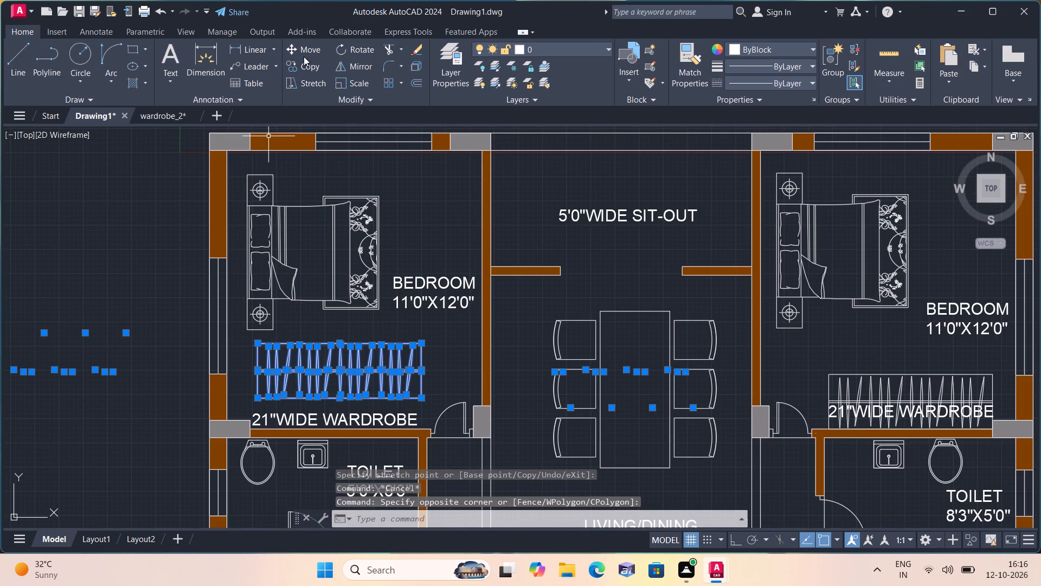
left_click(310, 45)
scroll(256, 418, "up", 2)
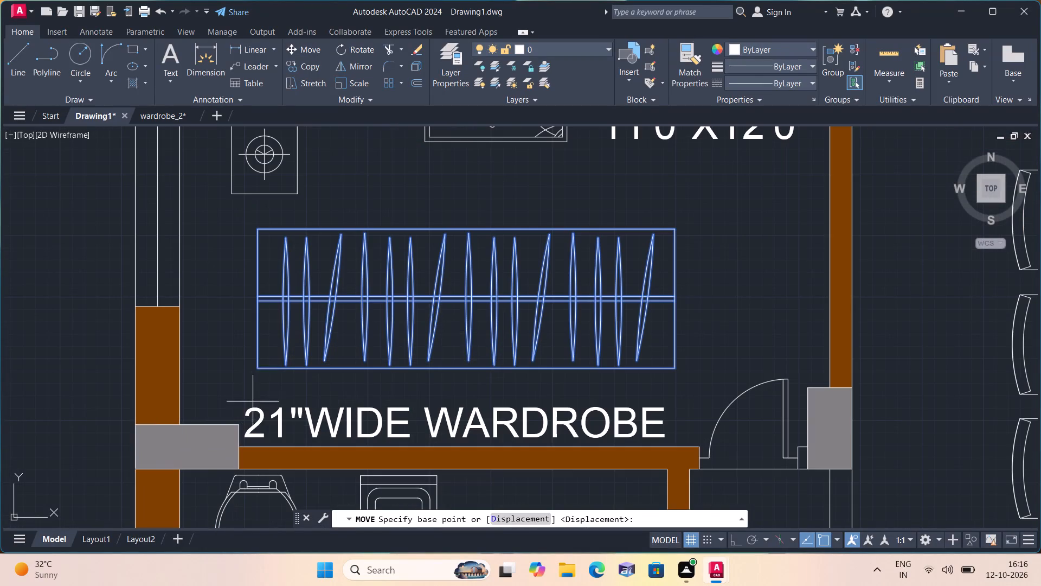
left_click(256, 367)
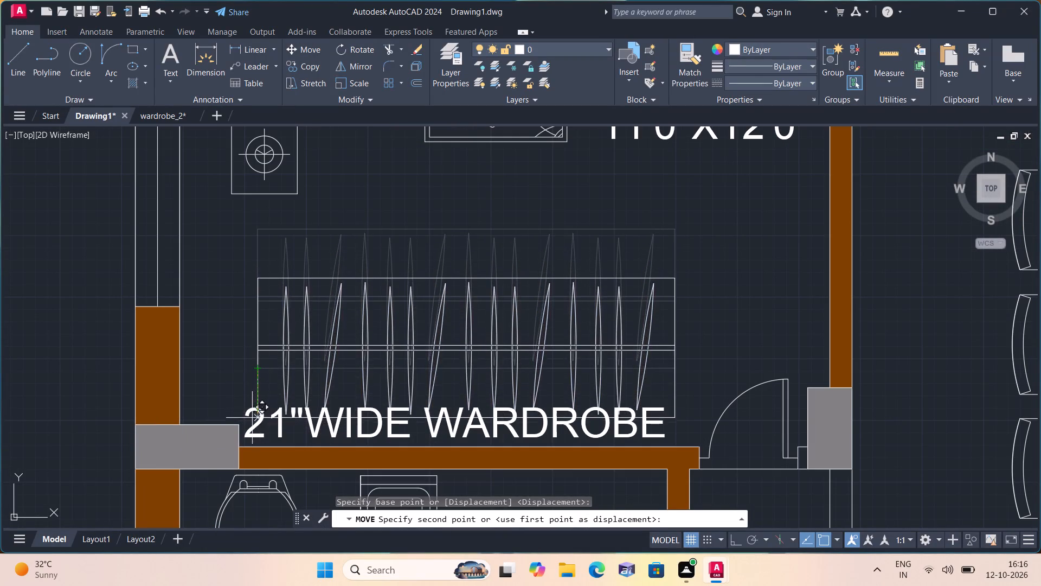
left_click(236, 449)
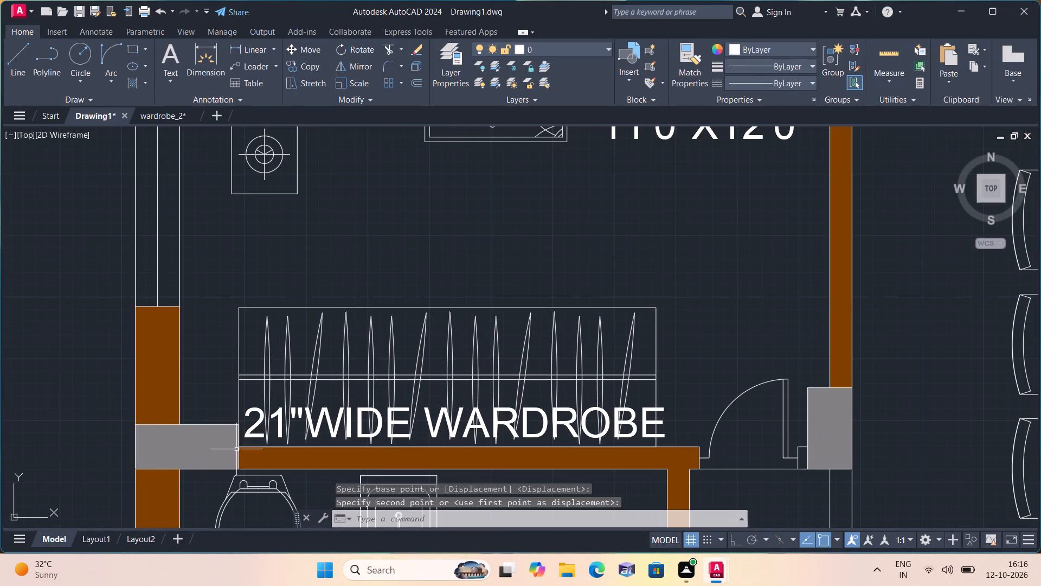
Move the 21"WIDE WARDROBE label above the upper unit's 5'0"X8'3" toilet onto the wardrobe's left edge, slightly higher.
scroll(227, 417, "up", 2)
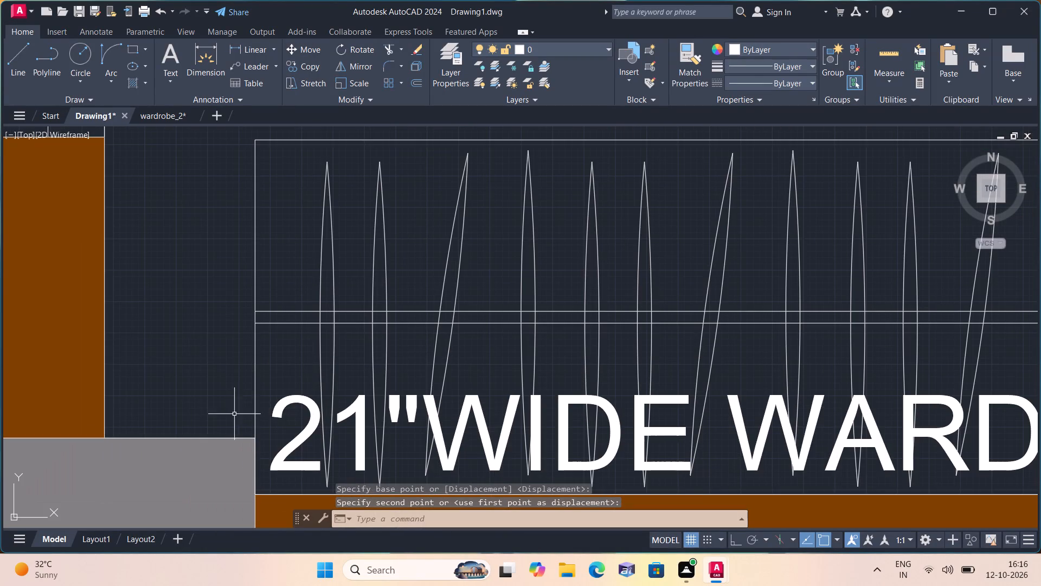
left_click(302, 405)
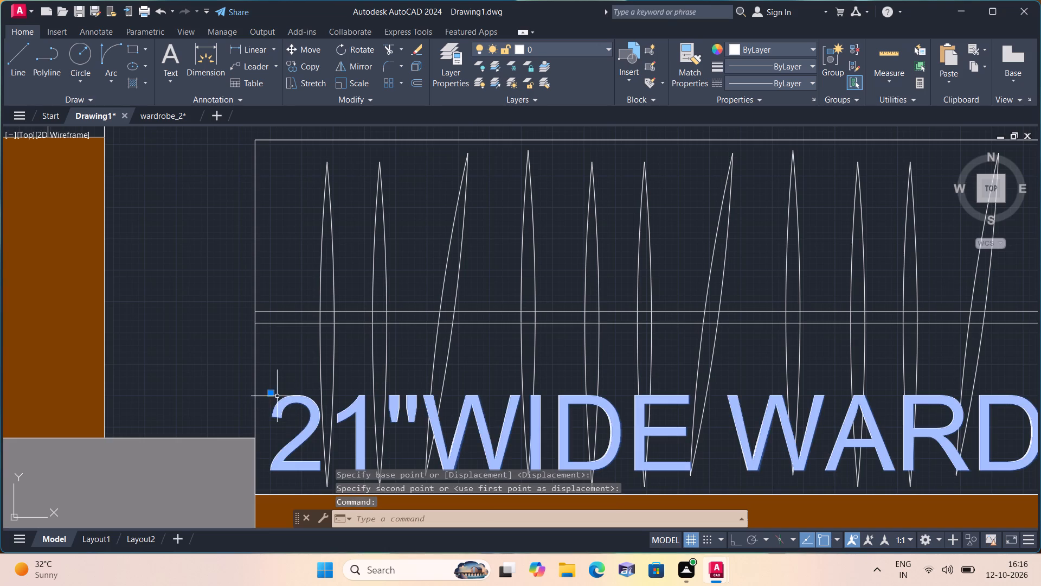
left_click(268, 392)
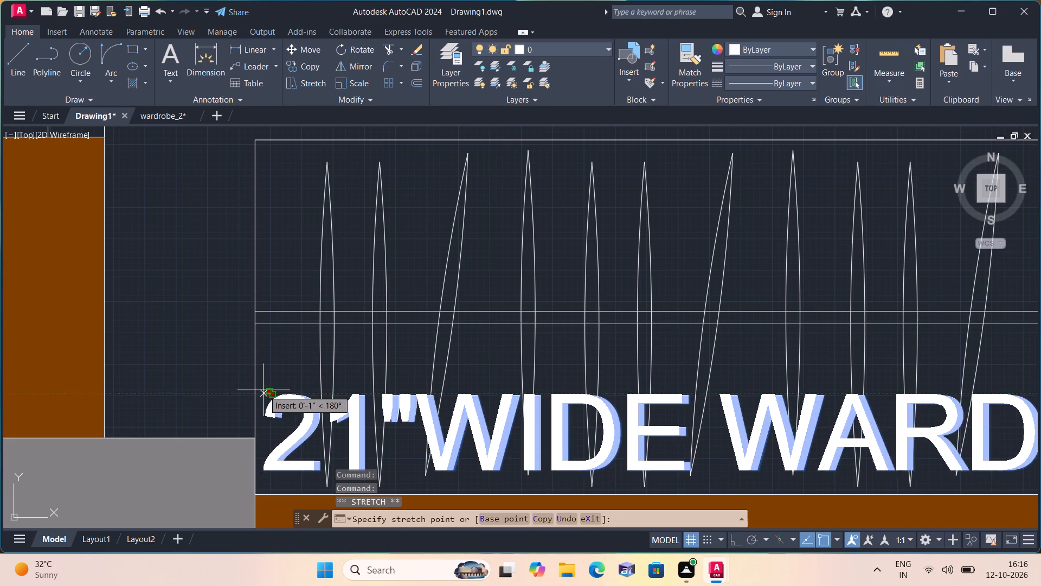
left_click(257, 381)
key("Escape")
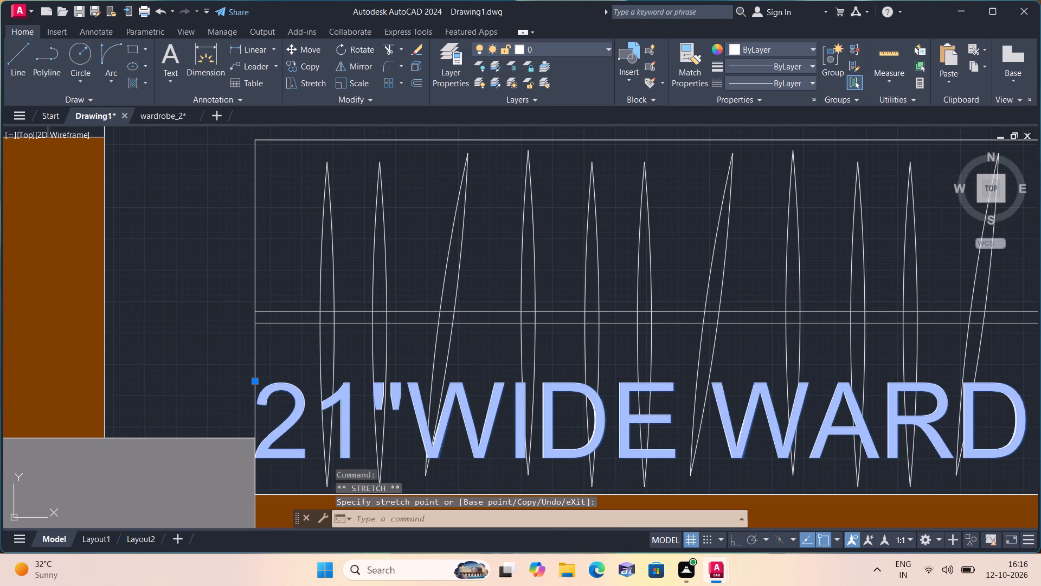
Close the wardrobe_2 drawing and return to the floor plan in Drawing1.
scroll(275, 388, "down", 2)
middle_click_drag(349, 455, 314, 343)
scroll(325, 422, "down", 1)
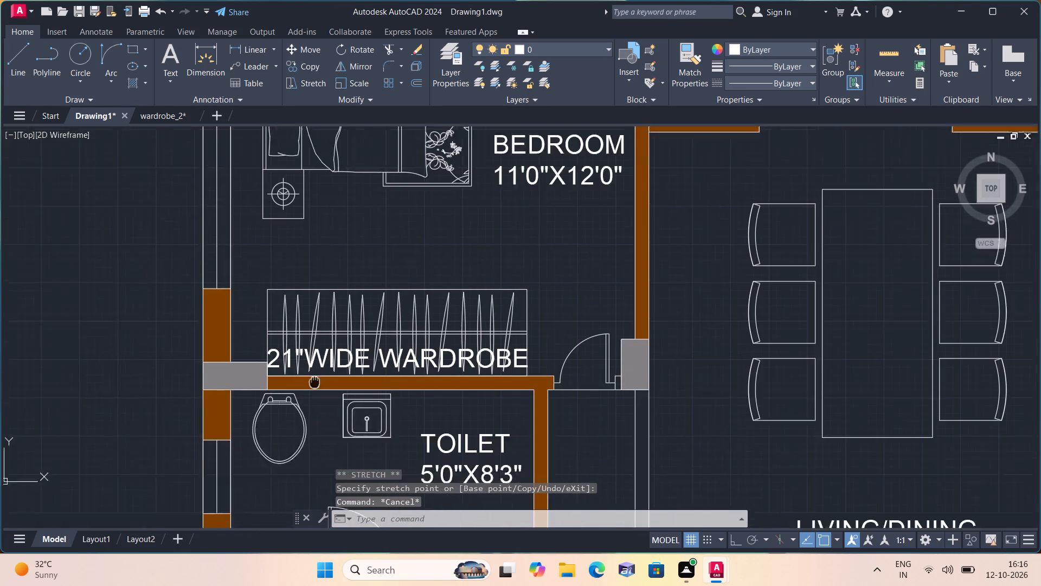
middle_click_drag(314, 343, 314, 330)
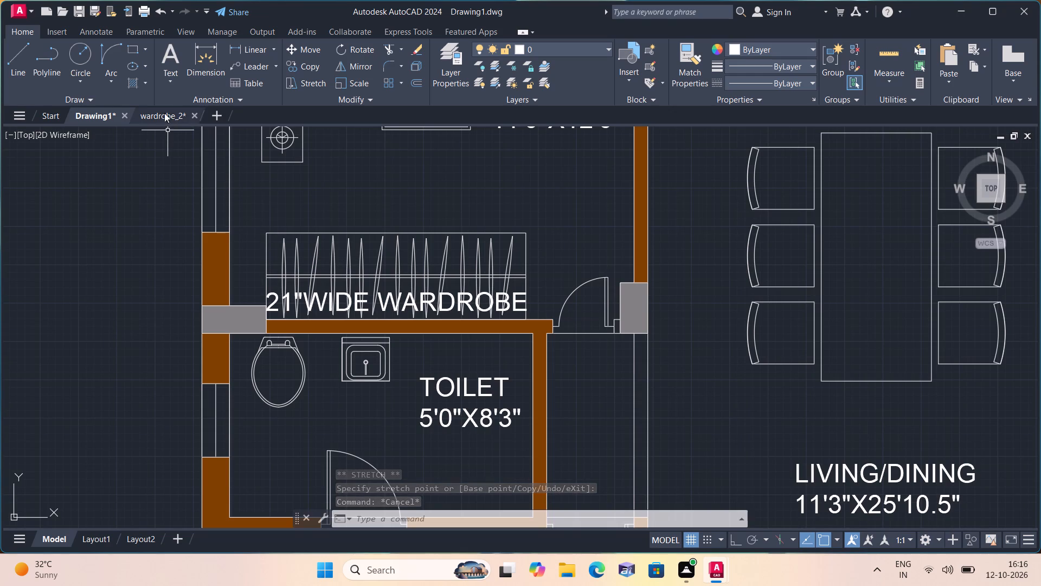
left_click(197, 116)
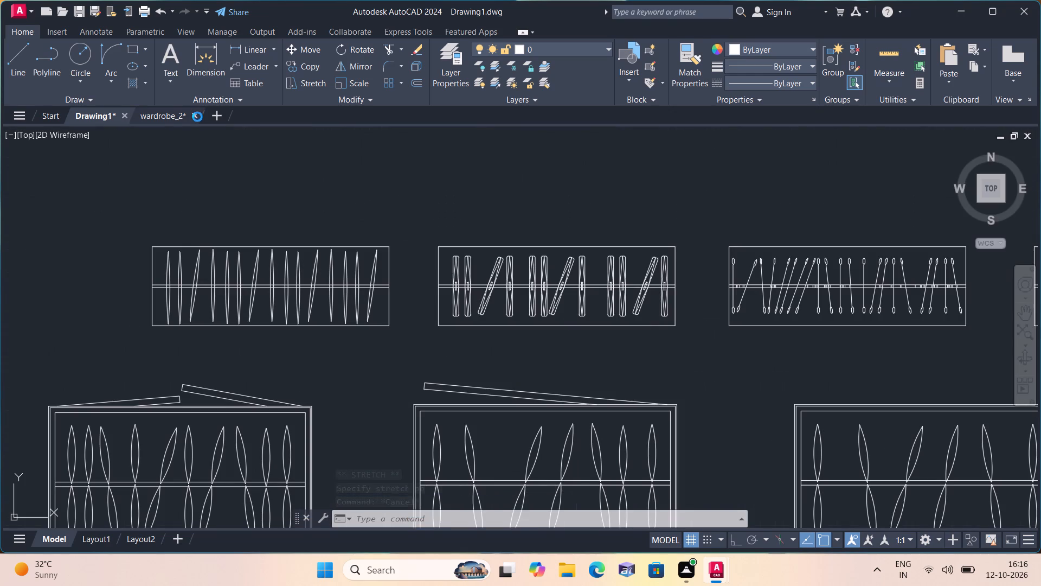
left_click(497, 312)
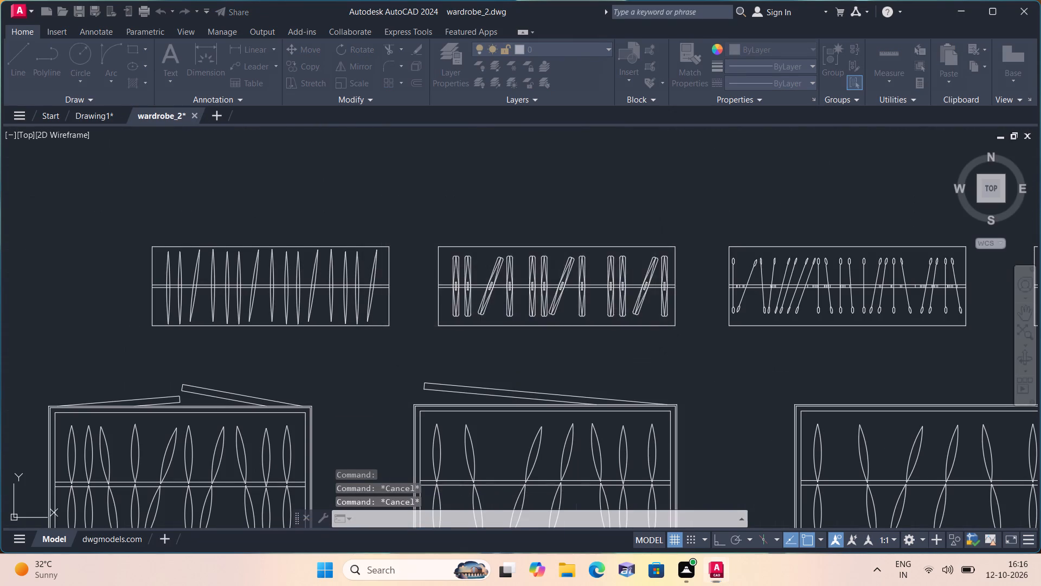
Review the furniture, fixtures and wardrobe labels across both units of the floor plan.
scroll(447, 322, "down", 1)
middle_click_drag(439, 321, 398, 279)
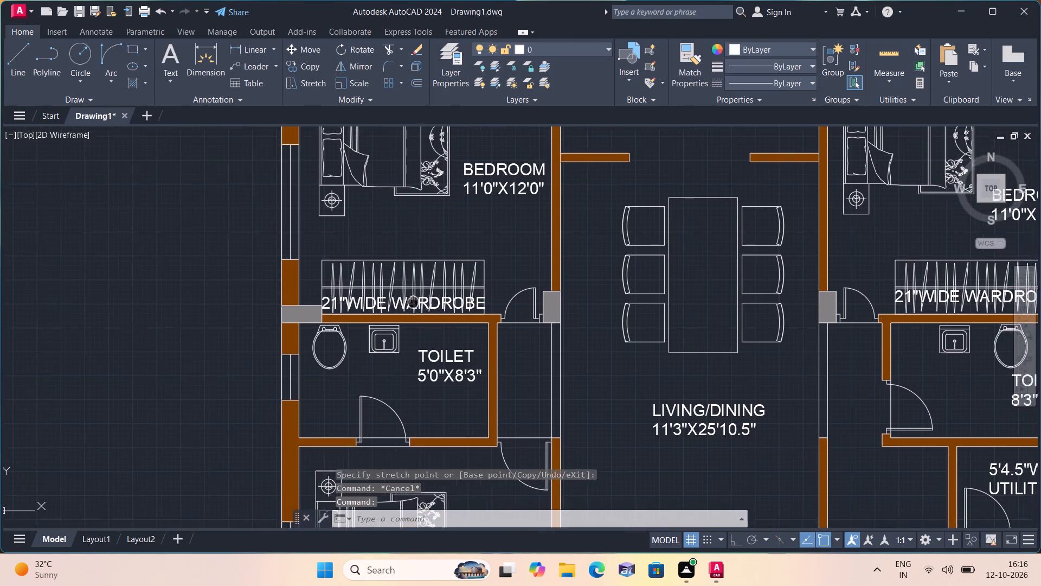
middle_click_drag(398, 279, 396, 275)
scroll(396, 275, "down", 1)
scroll(433, 315, "down", 1)
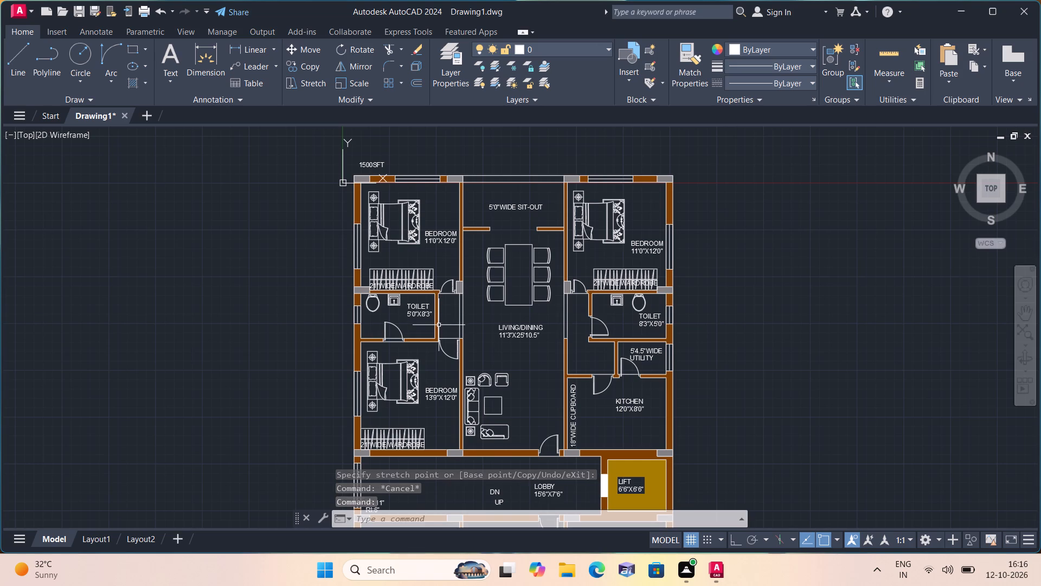
scroll(439, 325, "down", 1)
scroll(439, 324, "up", 1)
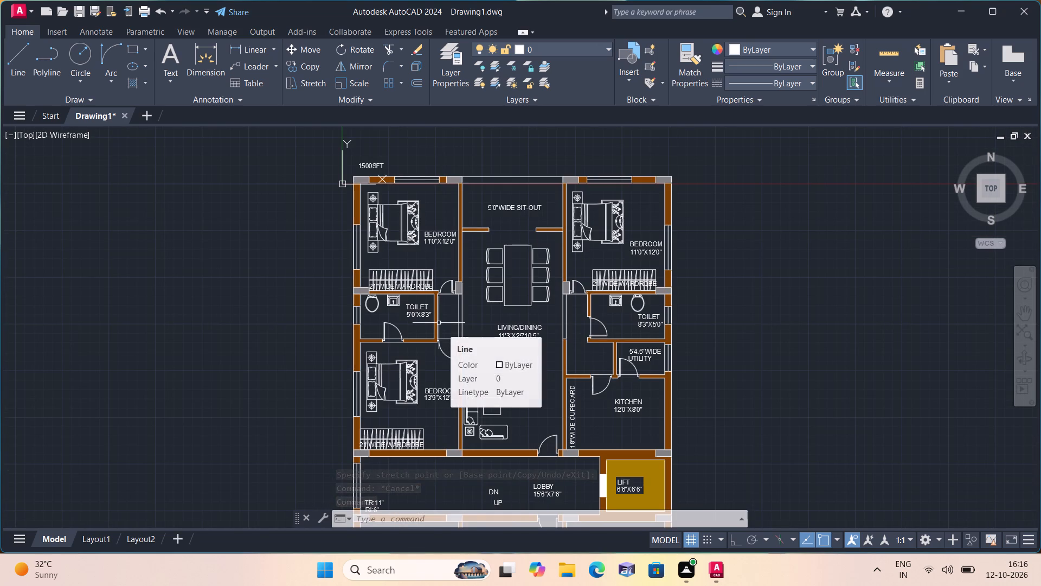
scroll(419, 319, "up", 1)
middle_click_drag(420, 348, 417, 346)
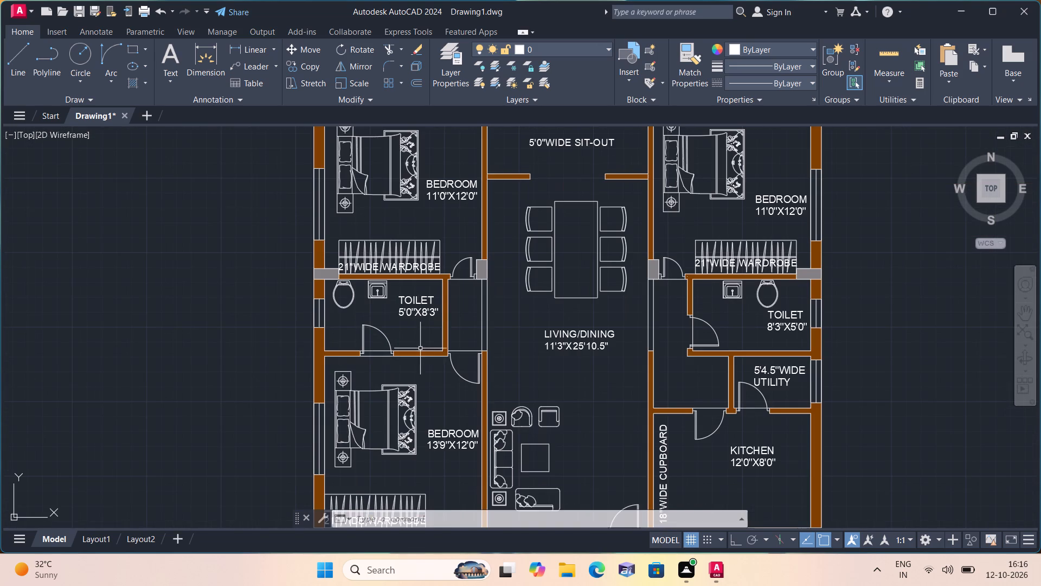
middle_click_drag(417, 346, 394, 262)
scroll(394, 262, "down", 1)
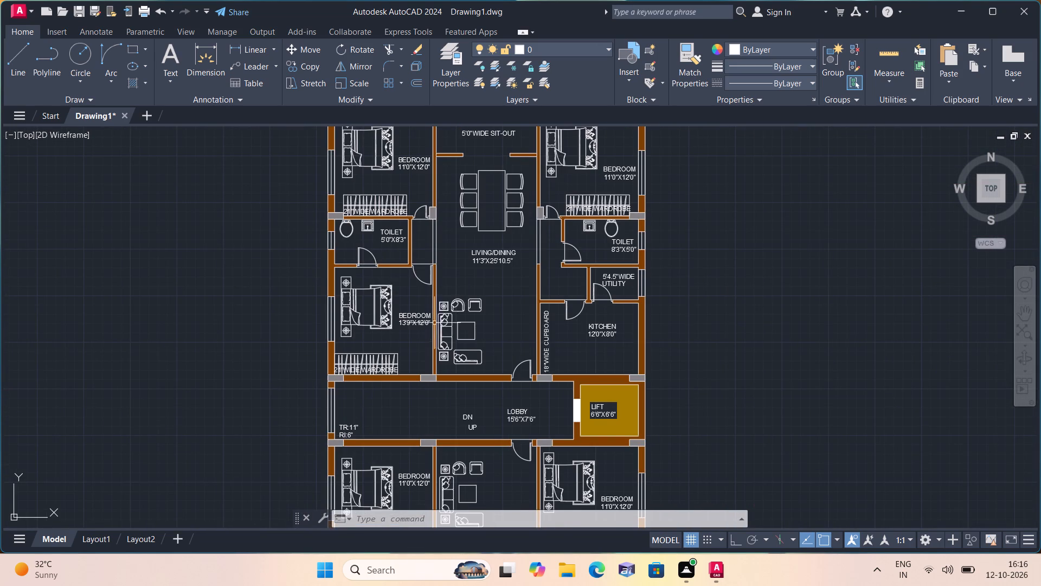
middle_click_drag(451, 345, 396, 276)
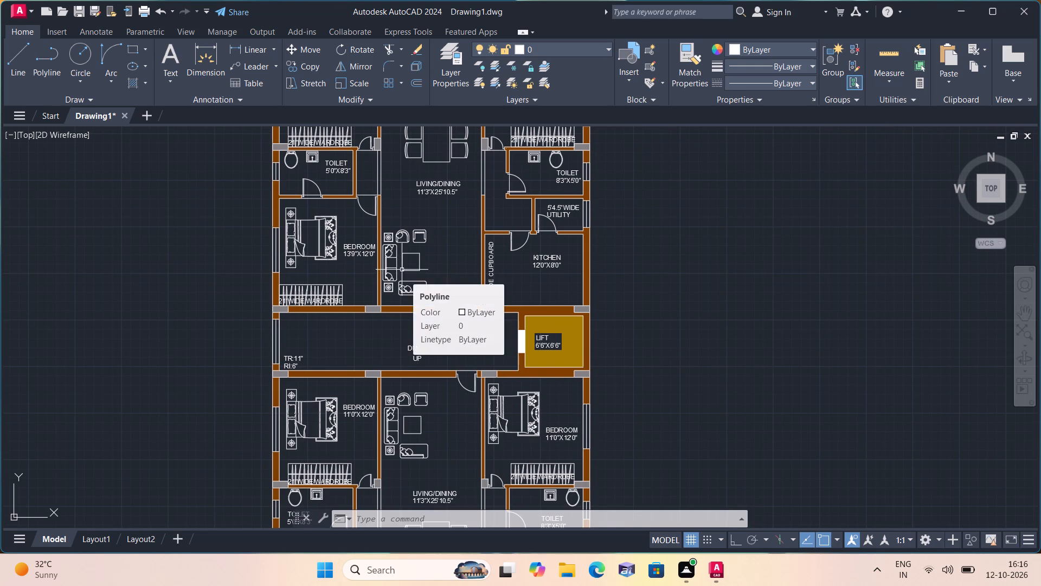
scroll(407, 286, "down", 1)
middle_click_drag(407, 287, 385, 233)
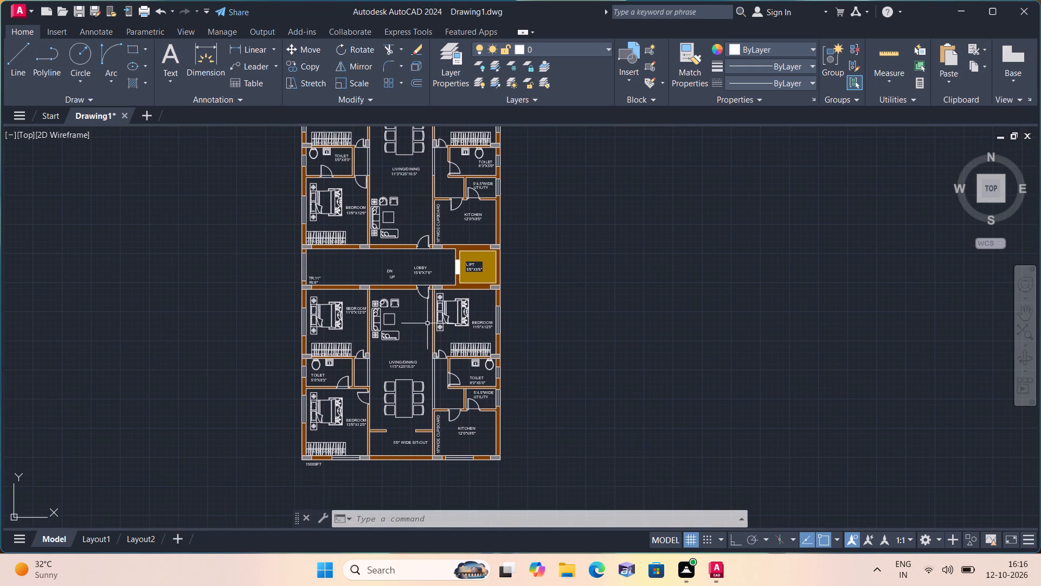
middle_click_drag(410, 290, 415, 335)
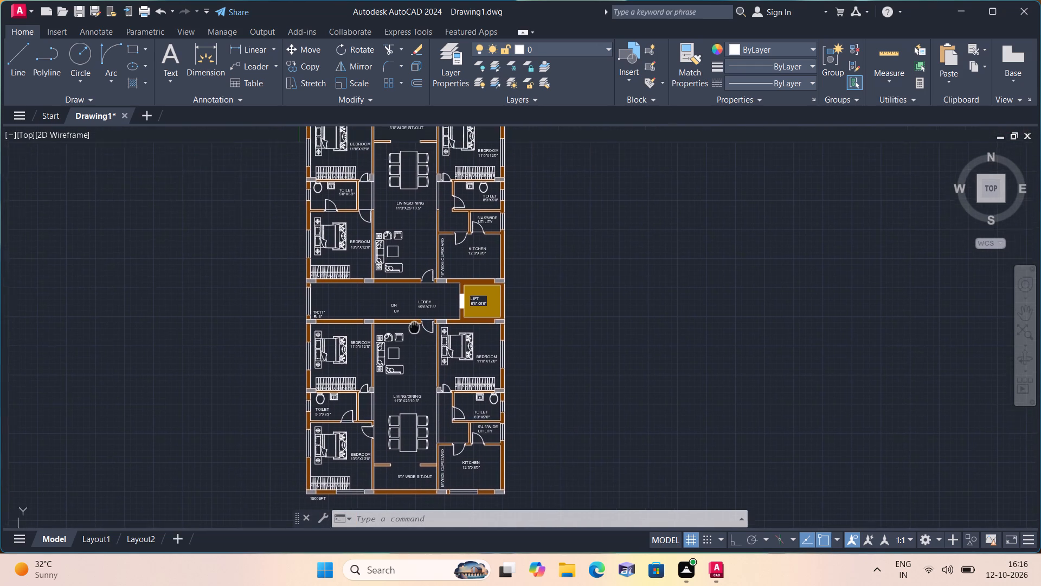
middle_click_drag(415, 335, 416, 339)
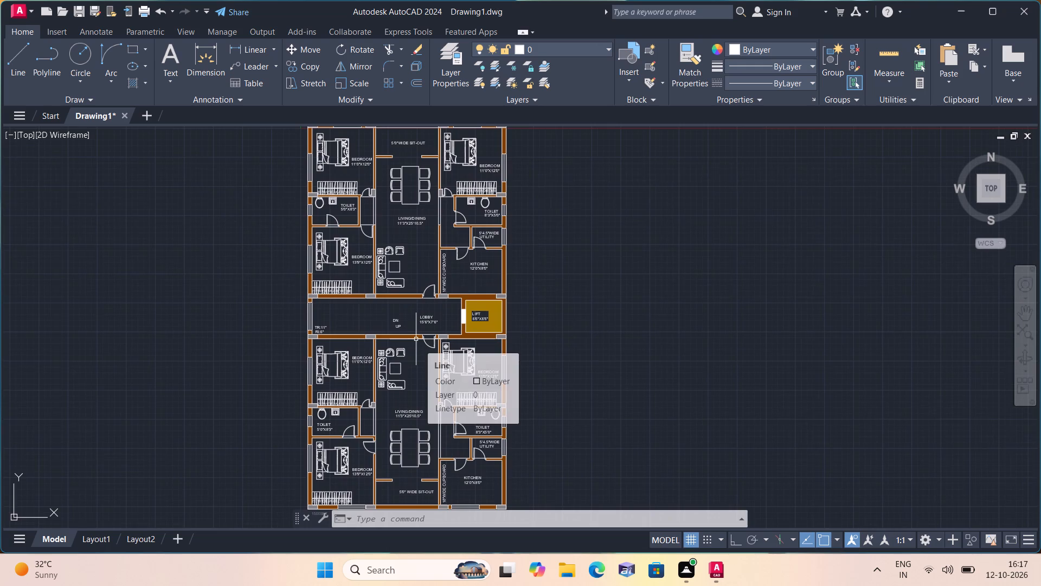
Move the loose four-burner stove symbol from far above the floor plan to just right of the plan.
middle_click_drag(414, 325, 443, 466)
scroll(414, 325, "down", 1)
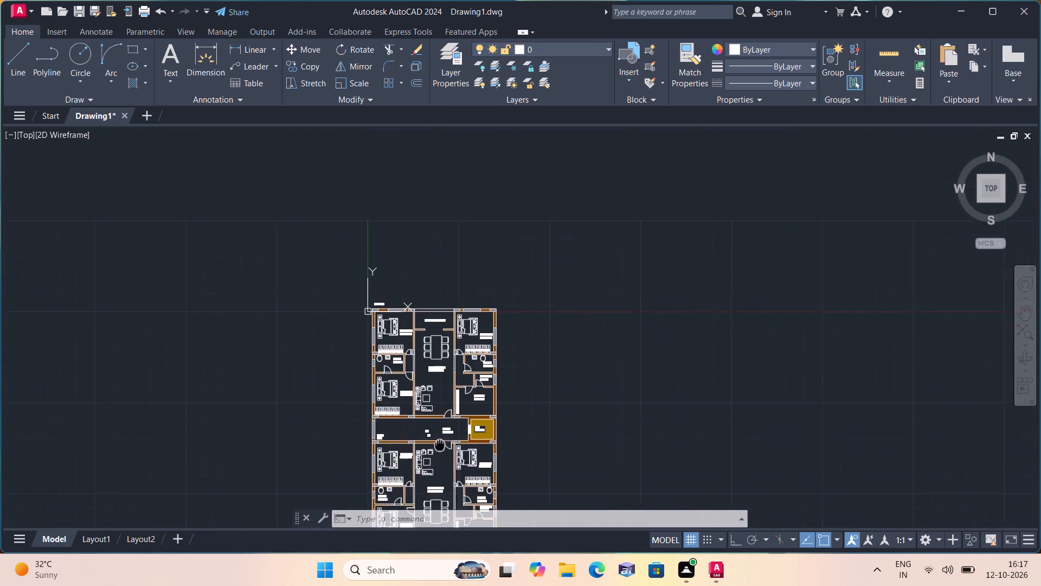
middle_click_drag(443, 466, 444, 473)
scroll(419, 371, "up", 1)
middle_click_drag(414, 338, 344, 415)
scroll(344, 415, "down", 2)
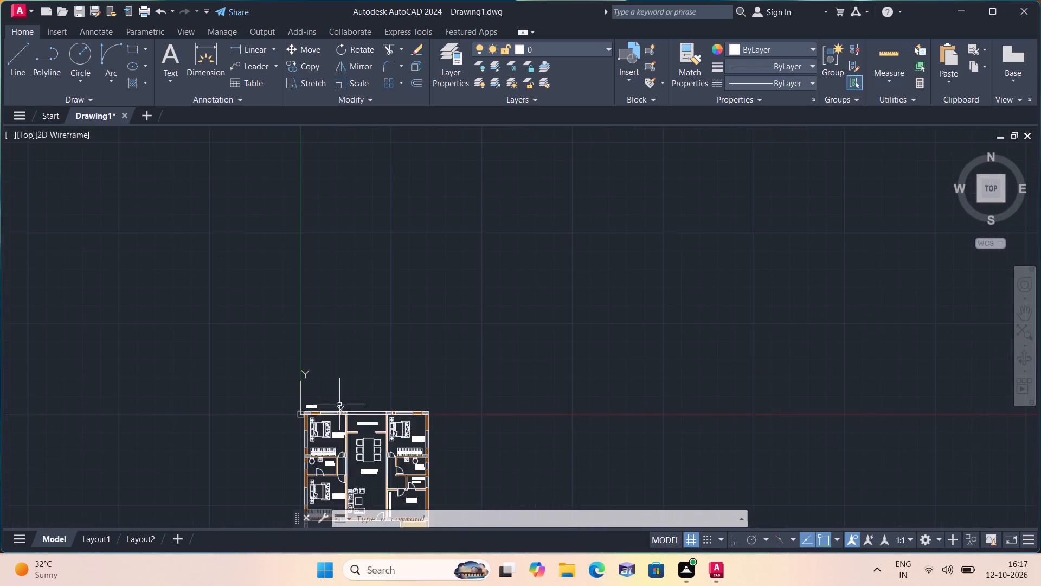
scroll(338, 400, "down", 1)
middle_click_drag(332, 273, 312, 372)
scroll(311, 375, "down", 3)
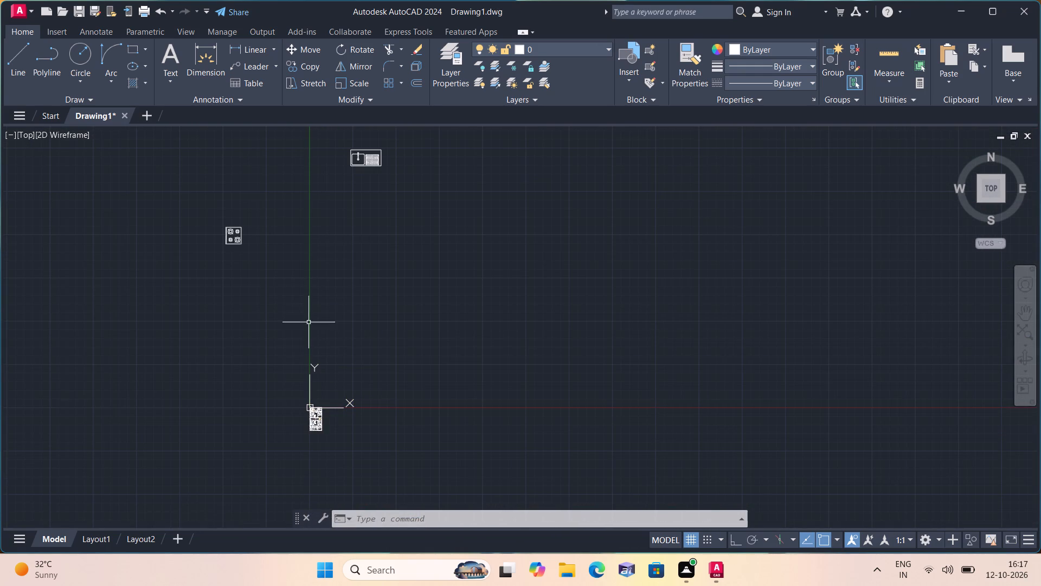
left_click(163, 182)
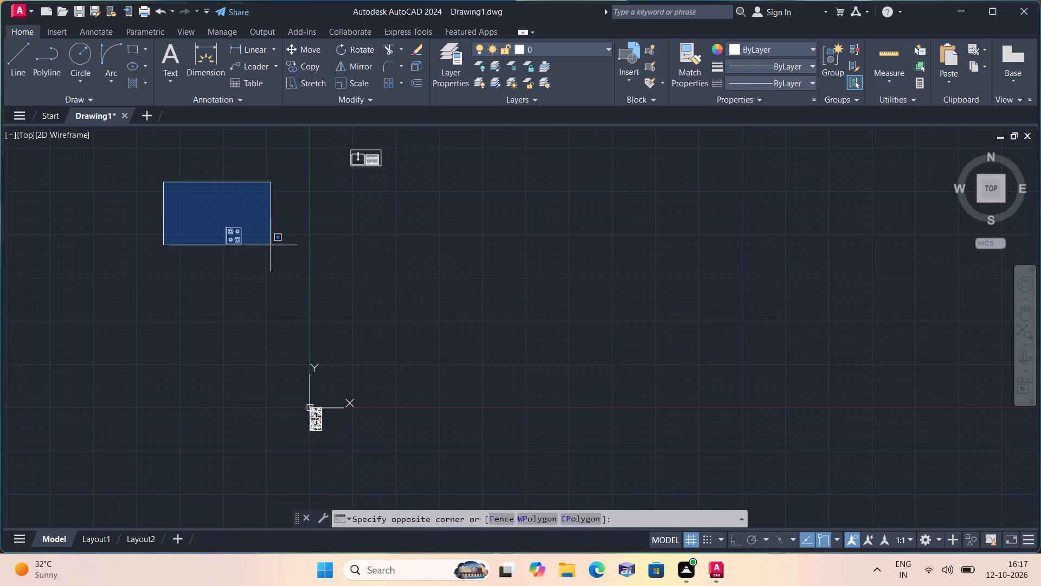
left_click(349, 294)
left_click(309, 46)
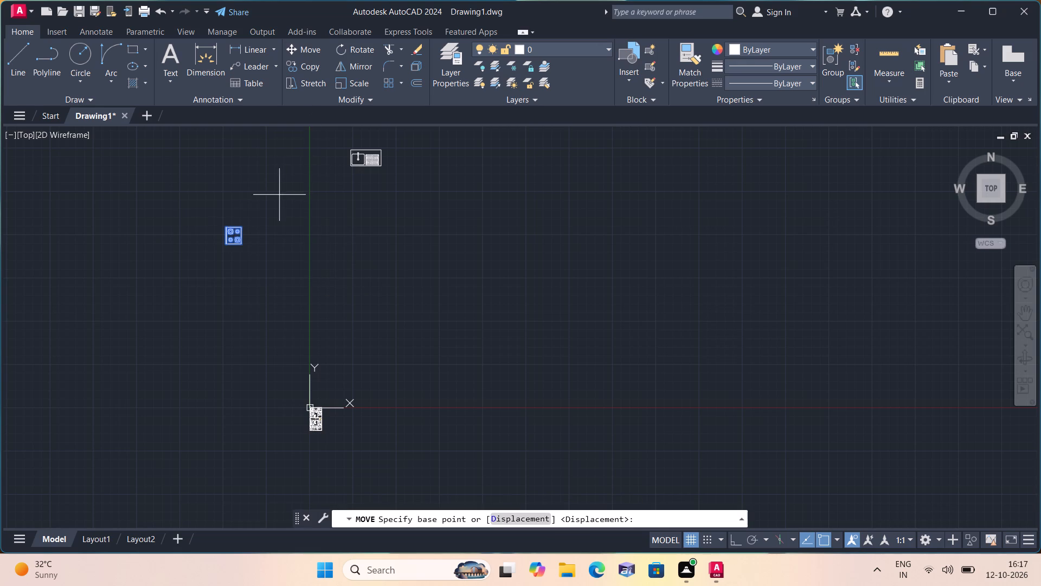
left_click(228, 230)
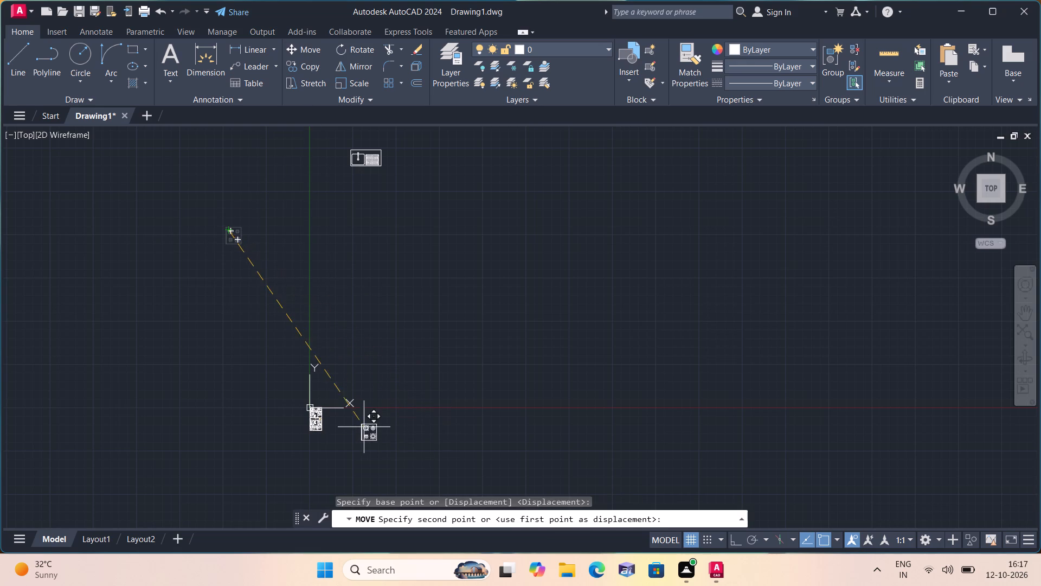
left_click(355, 423)
Move the loose kitchen sink symbol from far above the floor plan to just above and right of the plan.
left_click(335, 144)
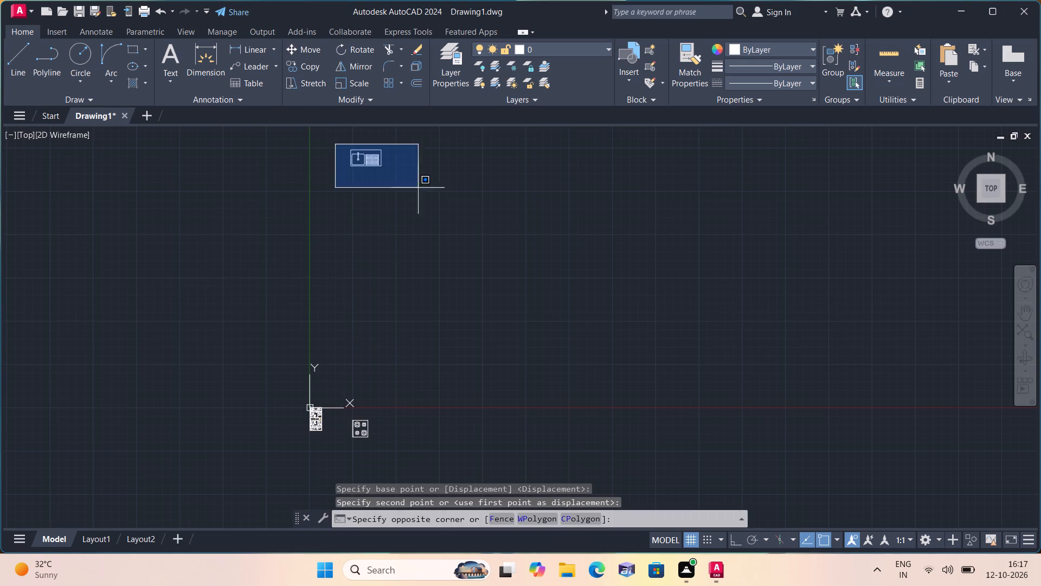
left_click(429, 191)
left_click_drag(311, 47, 312, 54)
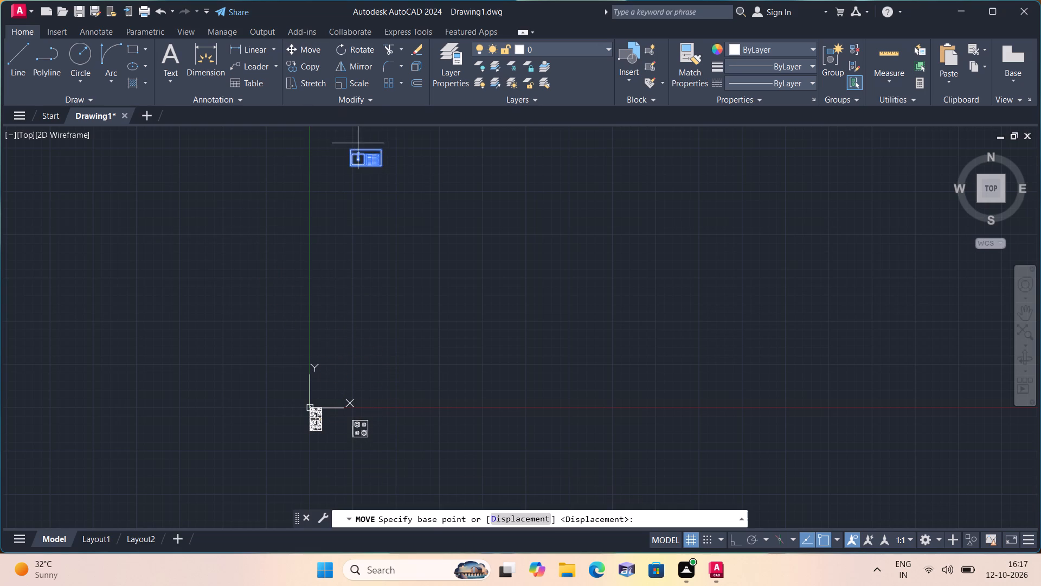
left_click(362, 156)
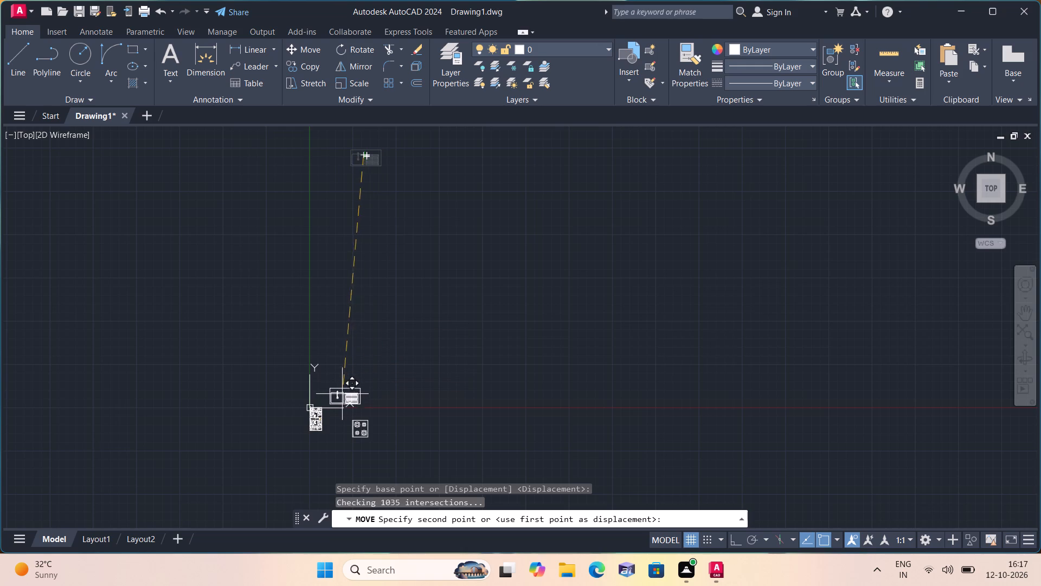
left_click(336, 394)
Scale the oversized four-burner stove symbol down by eye to suit the kitchens of the floor plan.
scroll(304, 435, "up", 4)
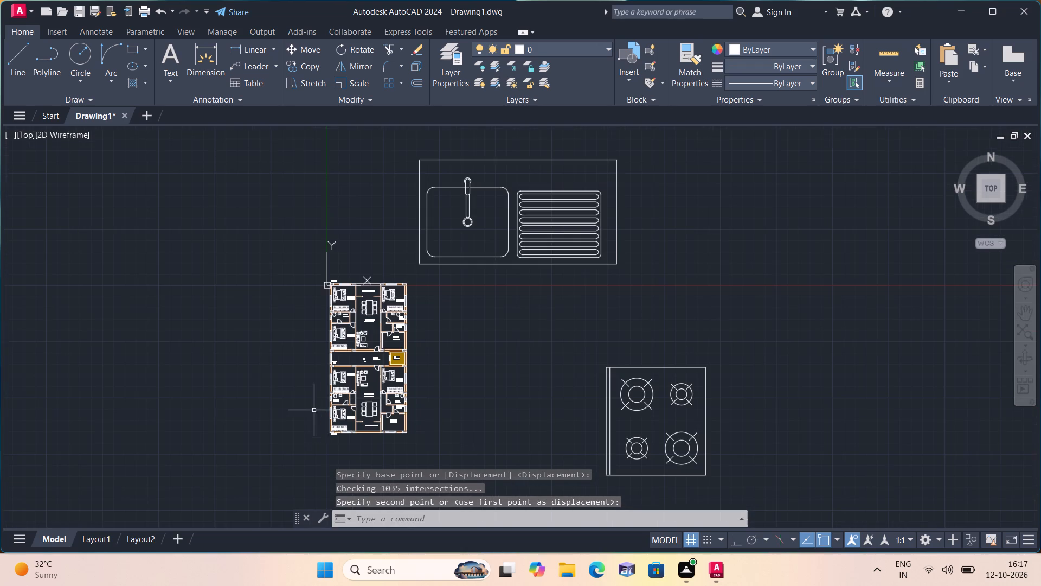
left_click(734, 503)
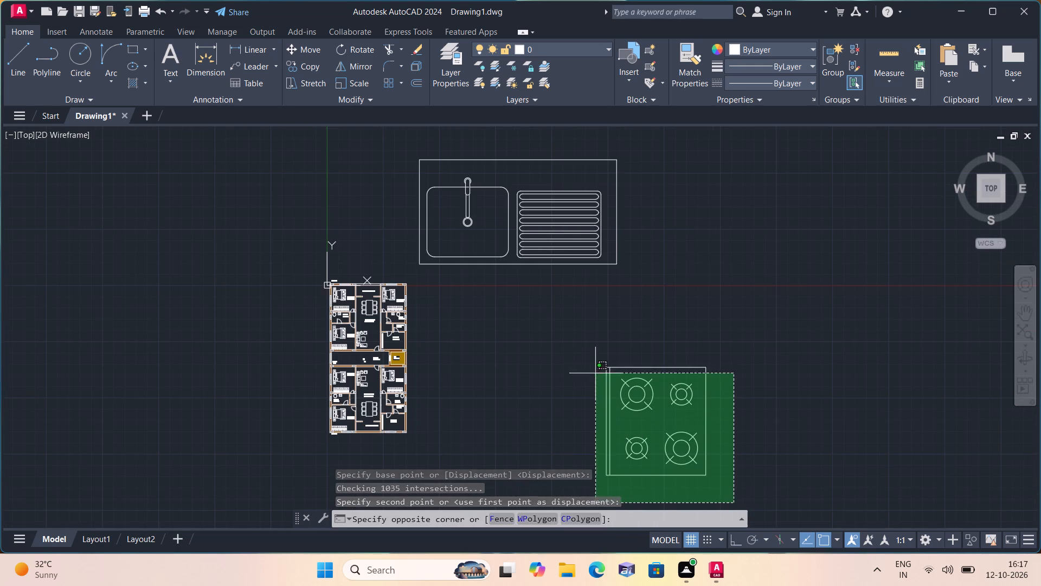
left_click(577, 346)
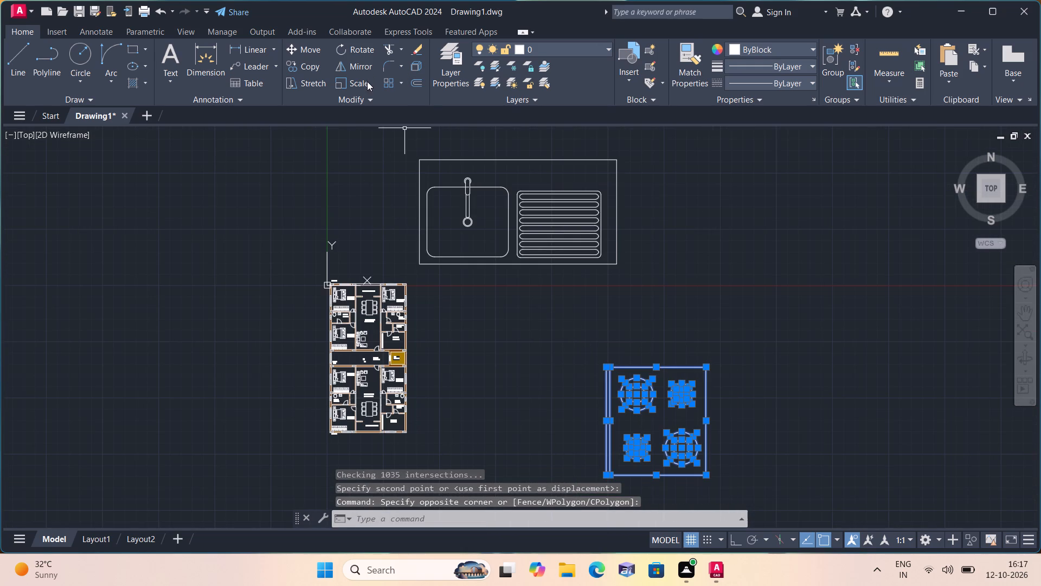
left_click(361, 79)
scroll(632, 431, "up", 2)
left_click(631, 428)
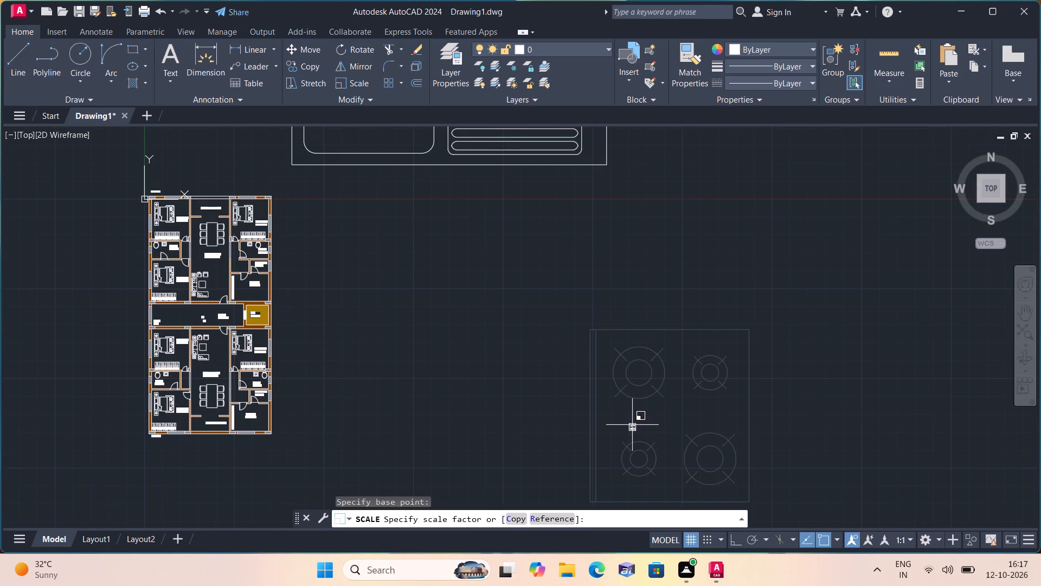
left_click(632, 425)
Move the scaled-down stove into the lower unit's 12'0"X8'0" kitchen, beside the right outer wall.
left_click_drag(641, 448, 632, 430)
left_click(569, 380)
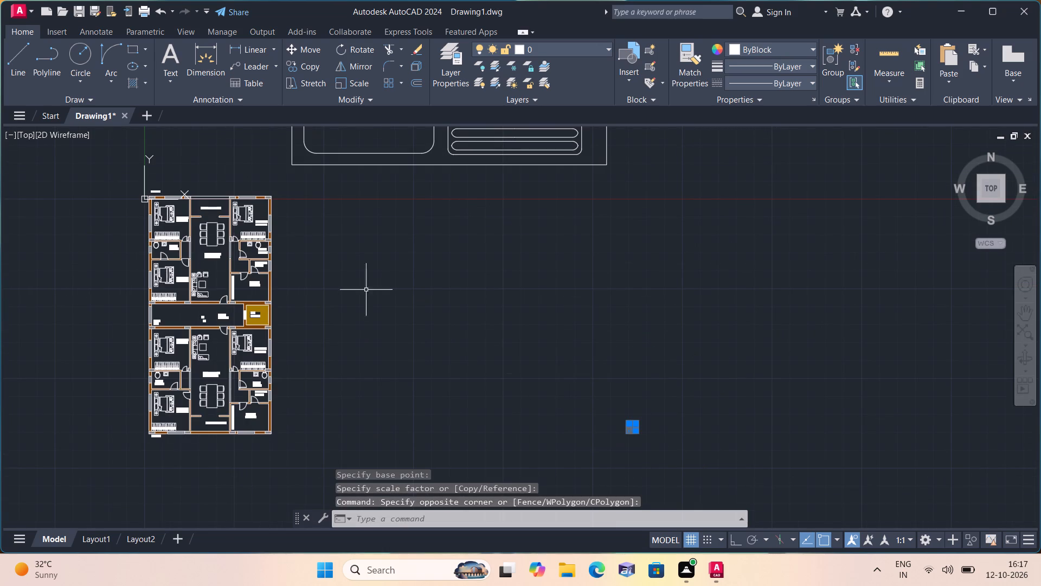
left_click(312, 49)
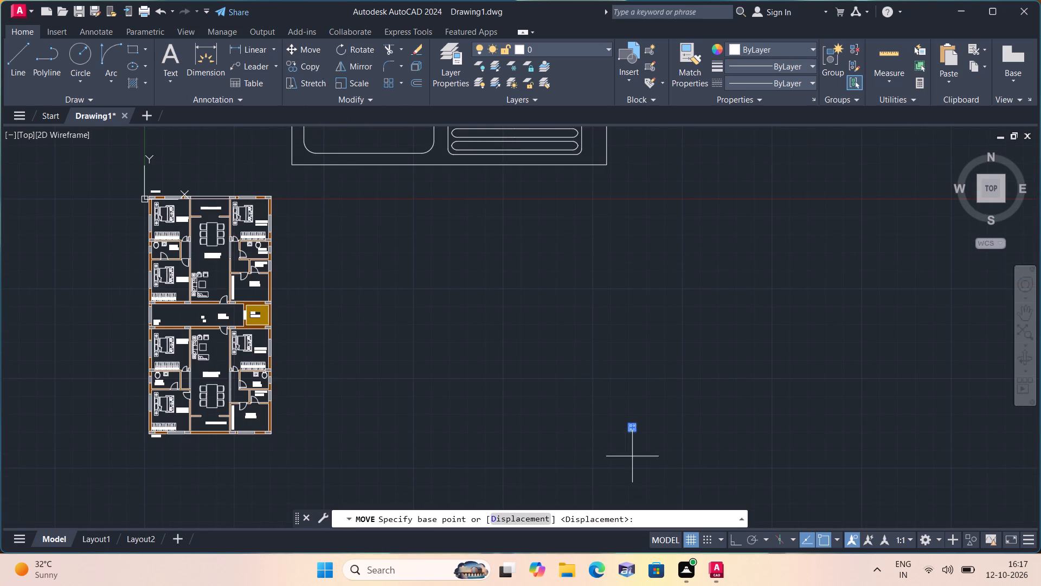
left_click(631, 425)
scroll(336, 434, "up", 3)
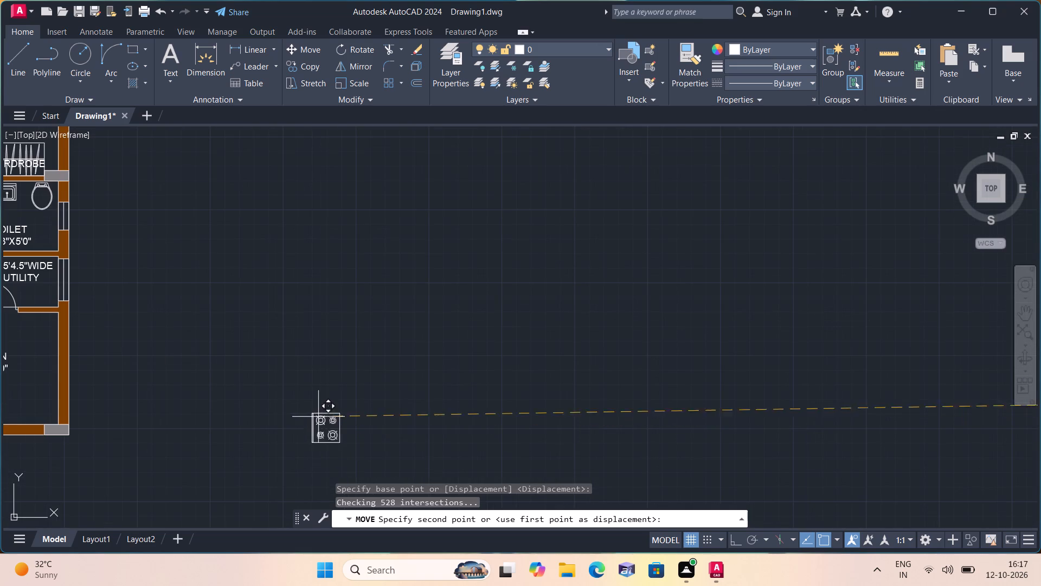
middle_click_drag(206, 366, 525, 428)
scroll(372, 419, "up", 2)
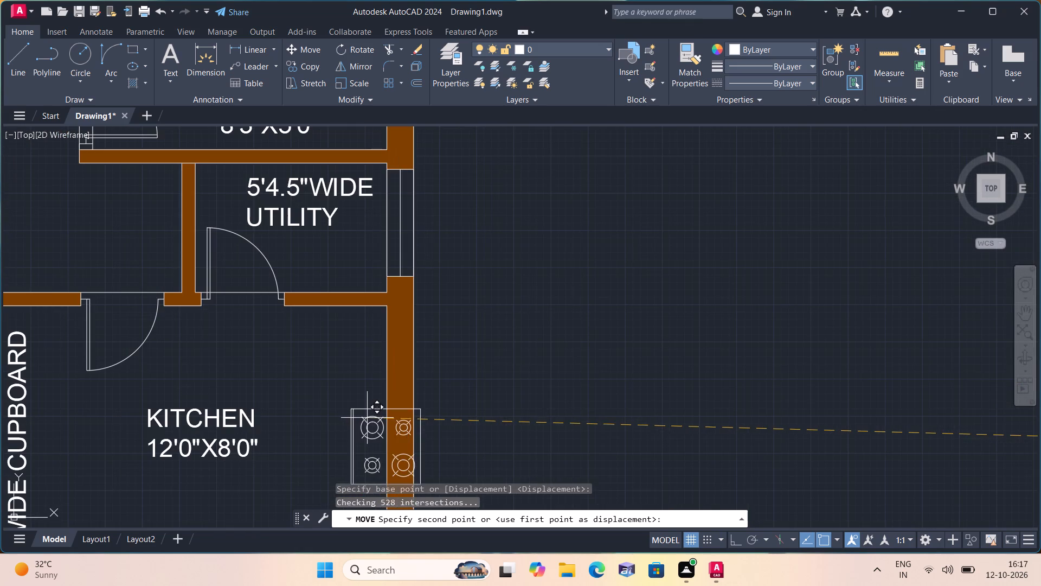
left_click(329, 411)
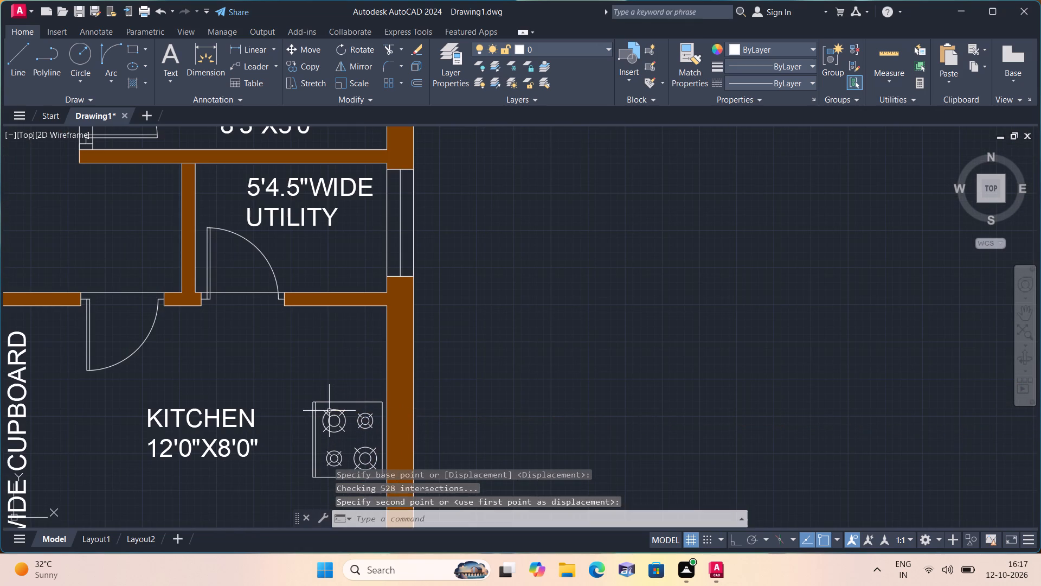
Copy the stove from the lower unit's kitchen to the upper unit's kitchen, beside the right outer wall.
middle_click_drag(329, 411, 354, 331)
scroll(416, 402, "up", 2)
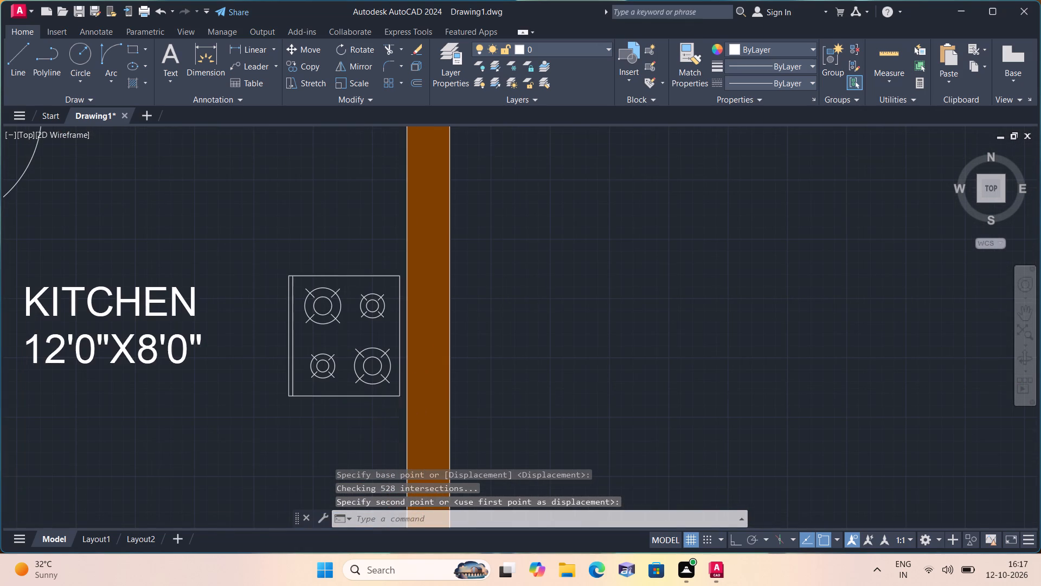
scroll(399, 413, "up", 1)
left_click_drag(397, 391, 391, 385)
middle_click_drag(221, 315, 318, 443)
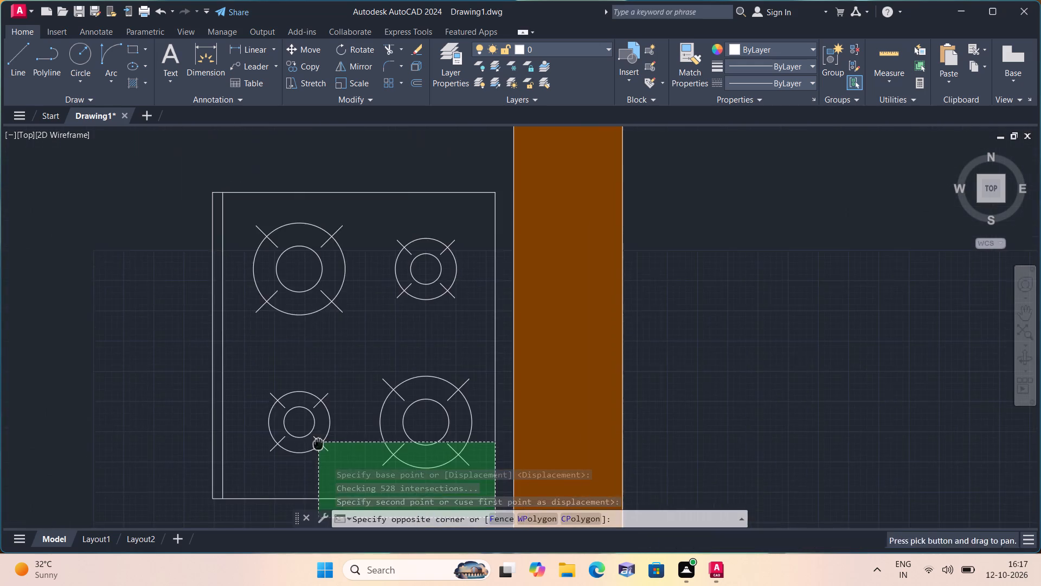
scroll(310, 435, "down", 2)
left_click(205, 278)
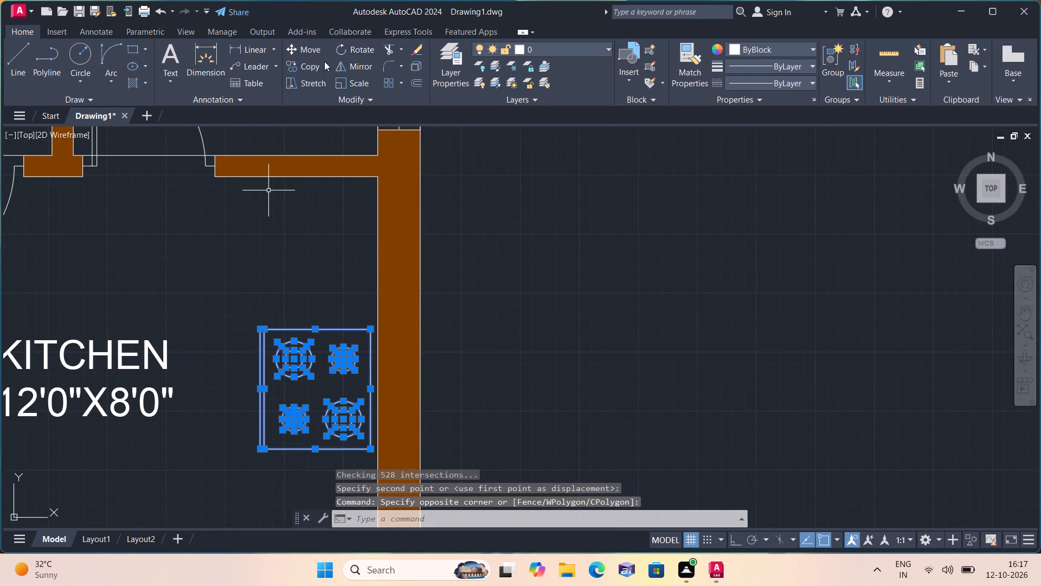
left_click(300, 65)
left_click(327, 367)
scroll(325, 266, "down", 3)
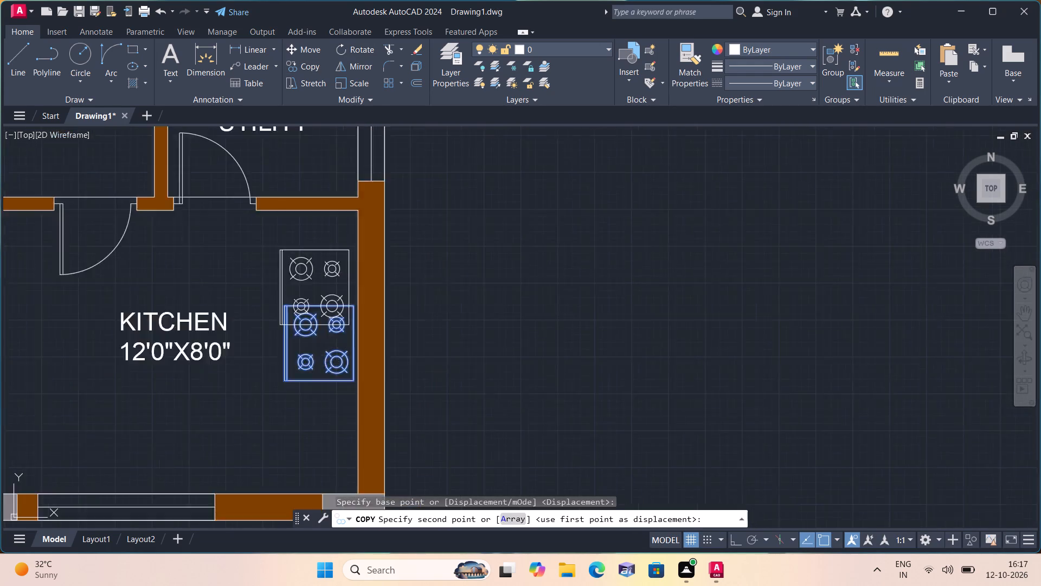
middle_click_drag(327, 254, 399, 419)
scroll(399, 419, "down", 3)
scroll(370, 279, "up", 2)
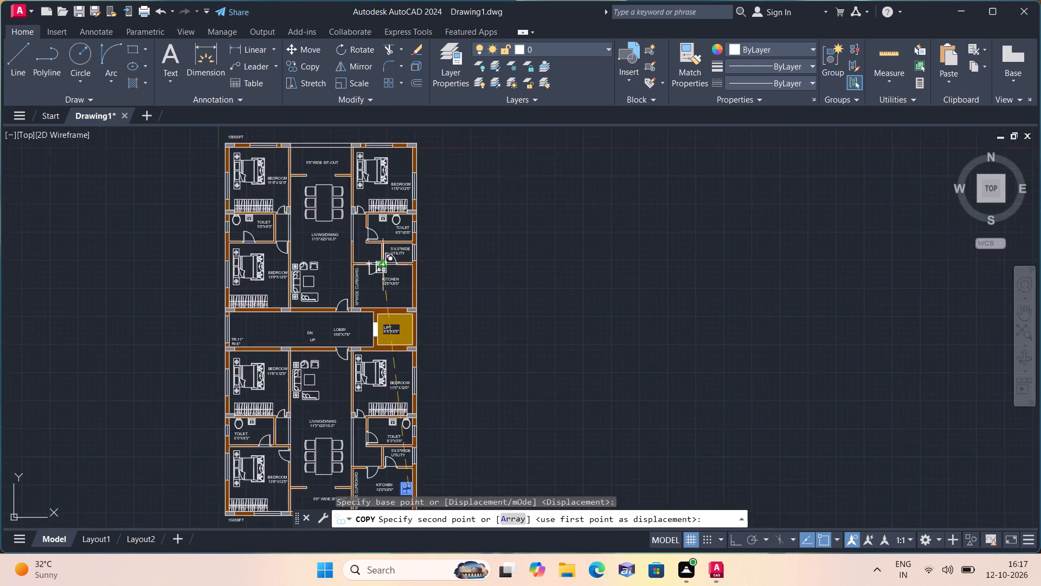
scroll(384, 263, "up", 3)
middle_click_drag(514, 392, 471, 316)
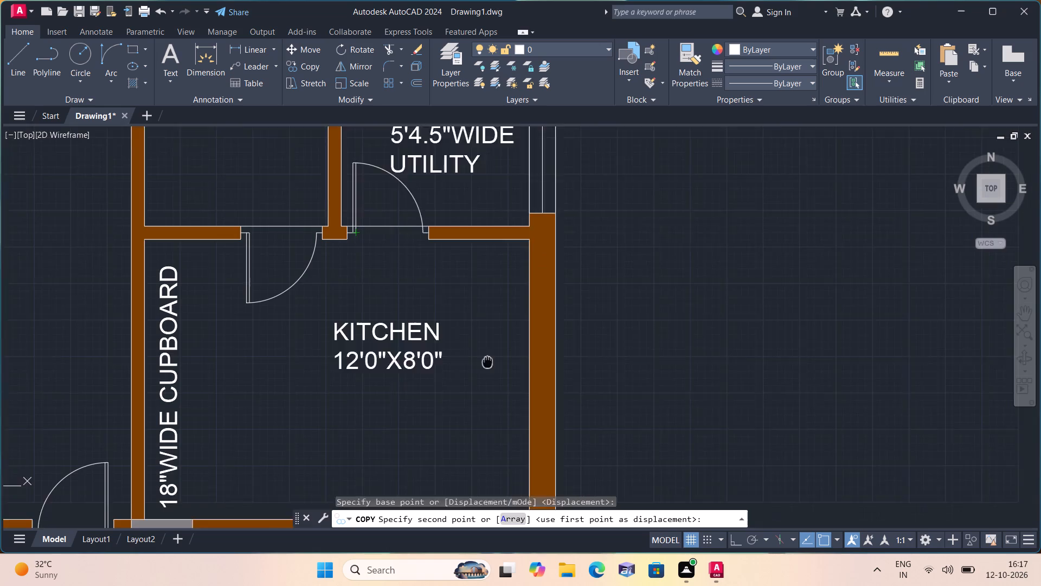
middle_click_drag(471, 316, 468, 308)
left_click(479, 318)
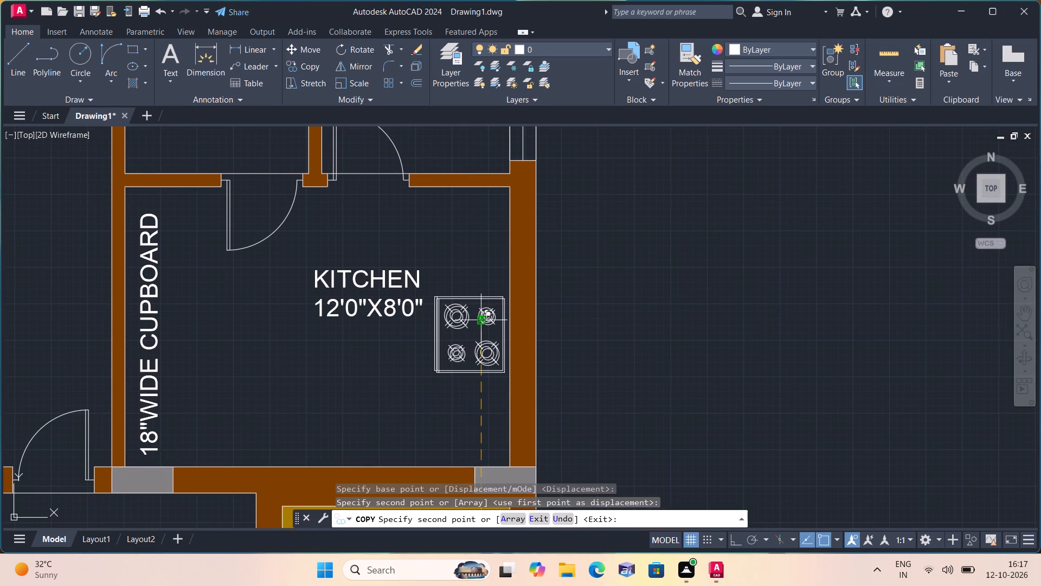
key("Escape")
With Ortho on, rotate the large loose kitchen sink symbol by 180 degrees.
scroll(480, 316, "down", 1)
scroll(530, 257, "down", 1)
middle_click_drag(530, 257, 437, 384)
scroll(437, 383, "down", 2)
middle_click_drag(610, 286, 502, 380)
scroll(610, 286, "down", 1)
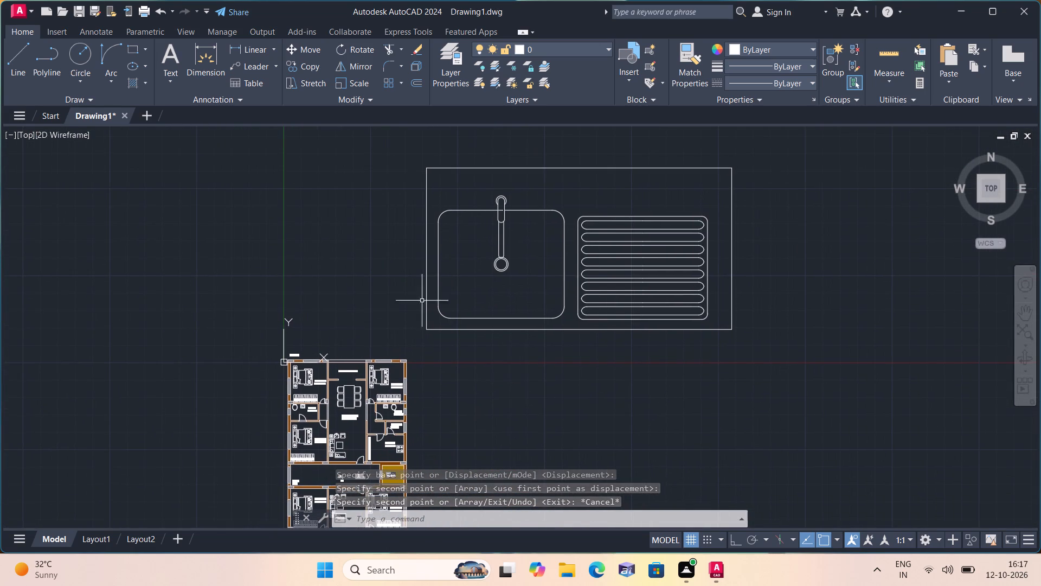
left_click_drag(376, 165, 388, 168)
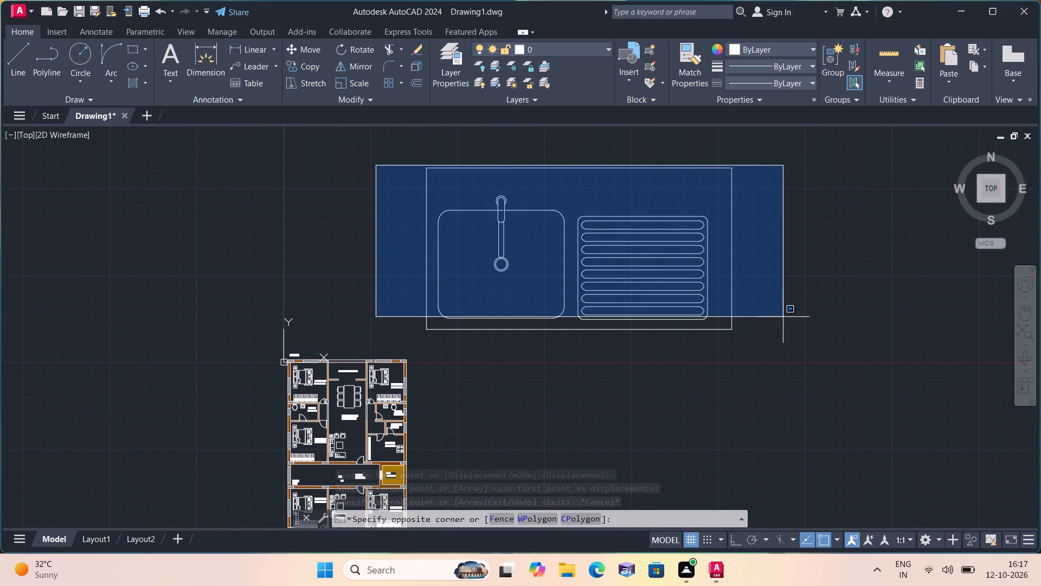
left_click(786, 334)
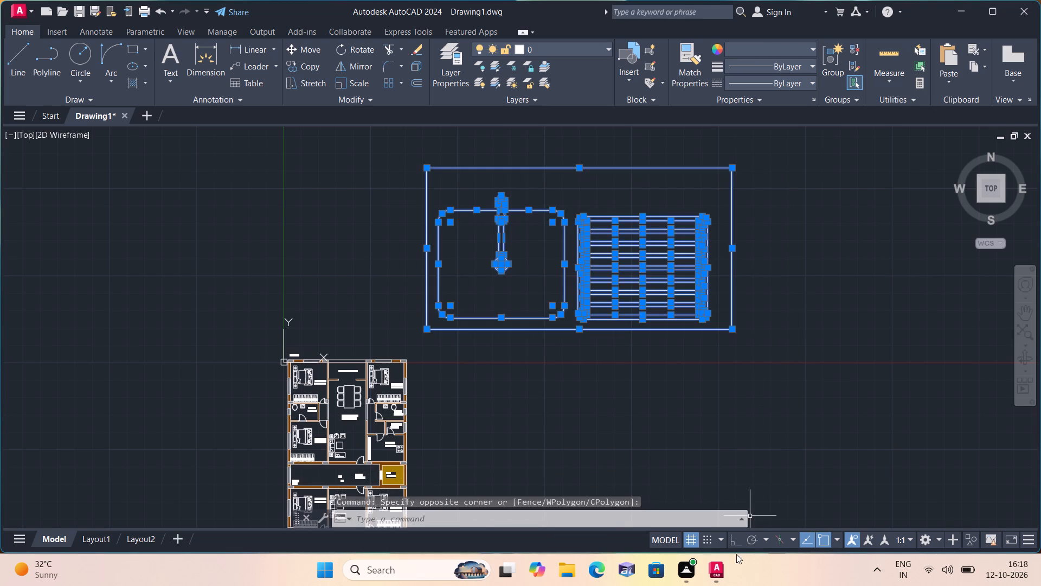
left_click(736, 538)
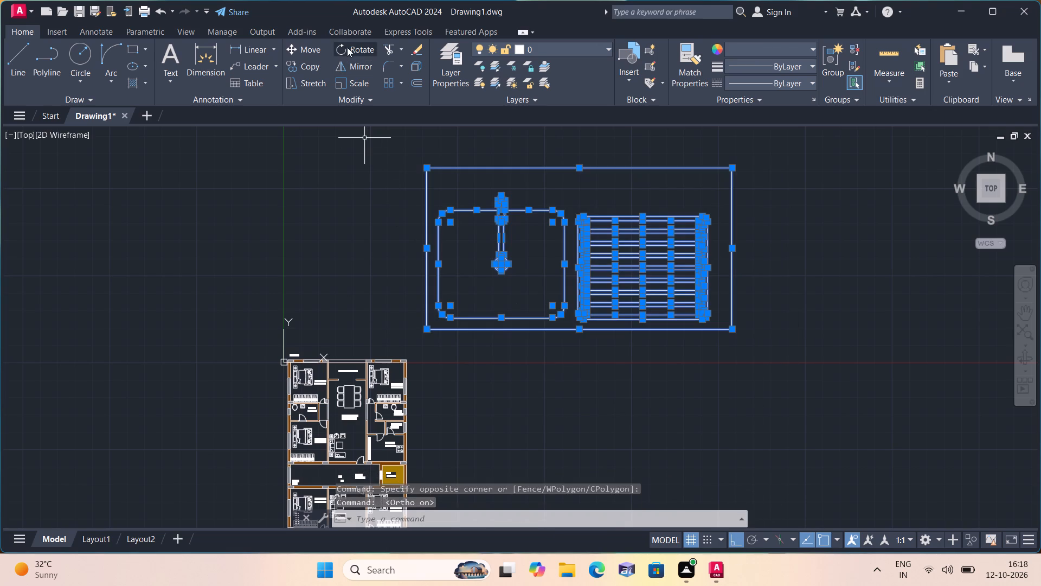
left_click(349, 47)
left_click(596, 229)
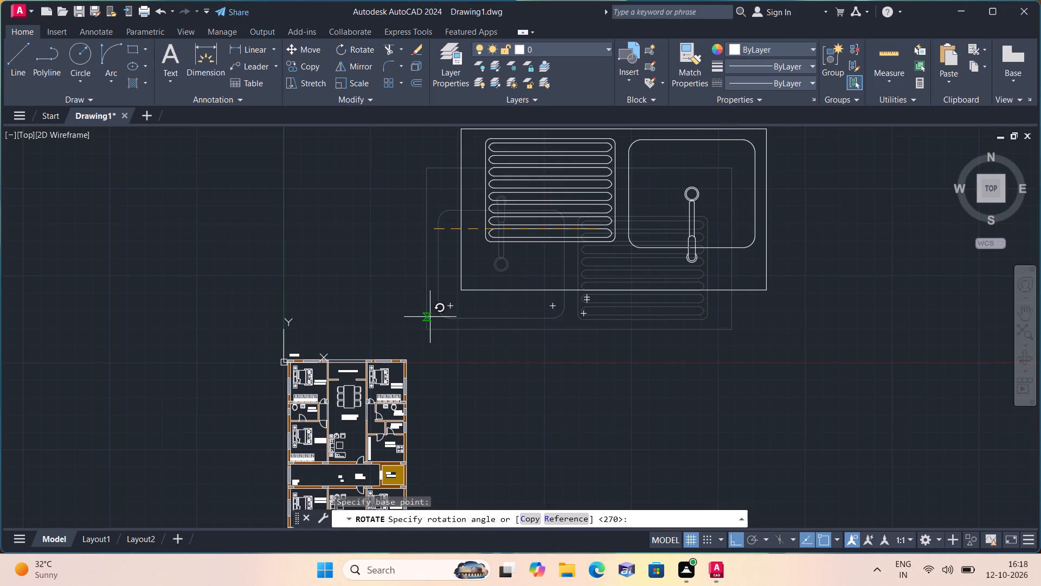
left_click(380, 255)
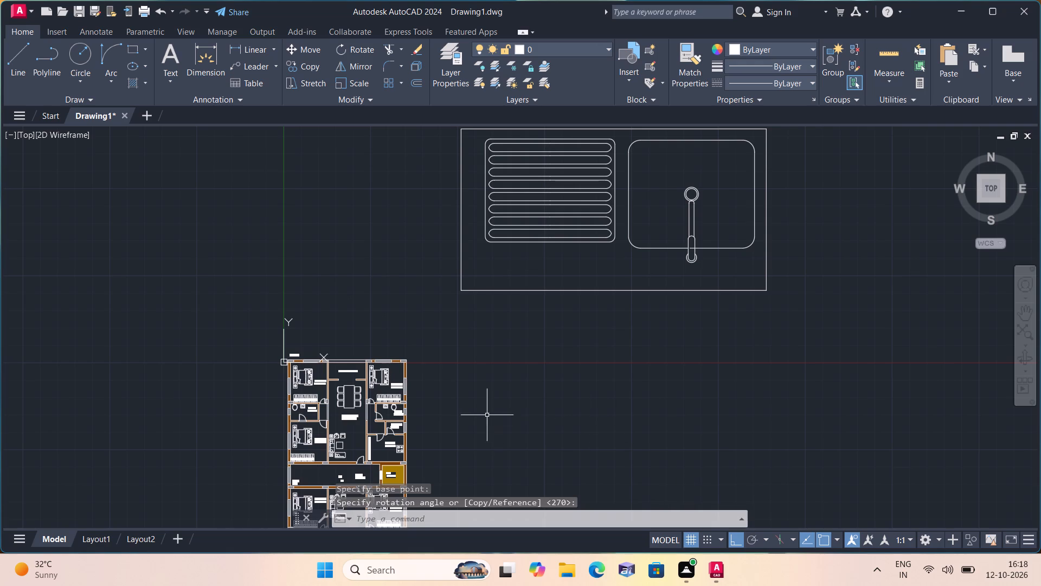
Draw an L-shaped counter edge in the upper unit's kitchen, running from the utility wall past the stove, leftward, and down to the bottom wall.
scroll(416, 442, "up", 5)
middle_click_drag(285, 453, 386, 336)
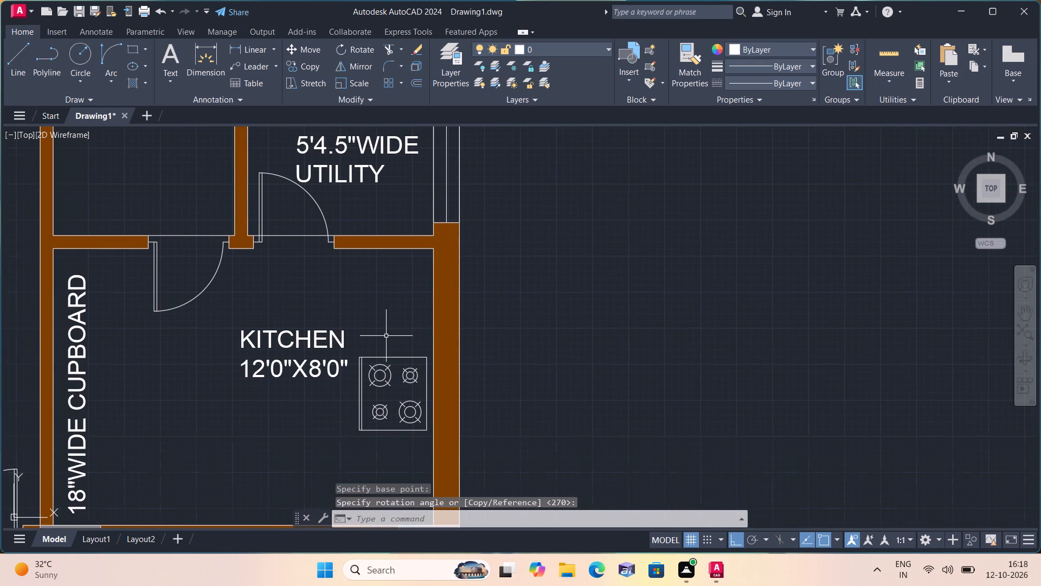
type("l")
key("space")
scroll(335, 311, "up", 2)
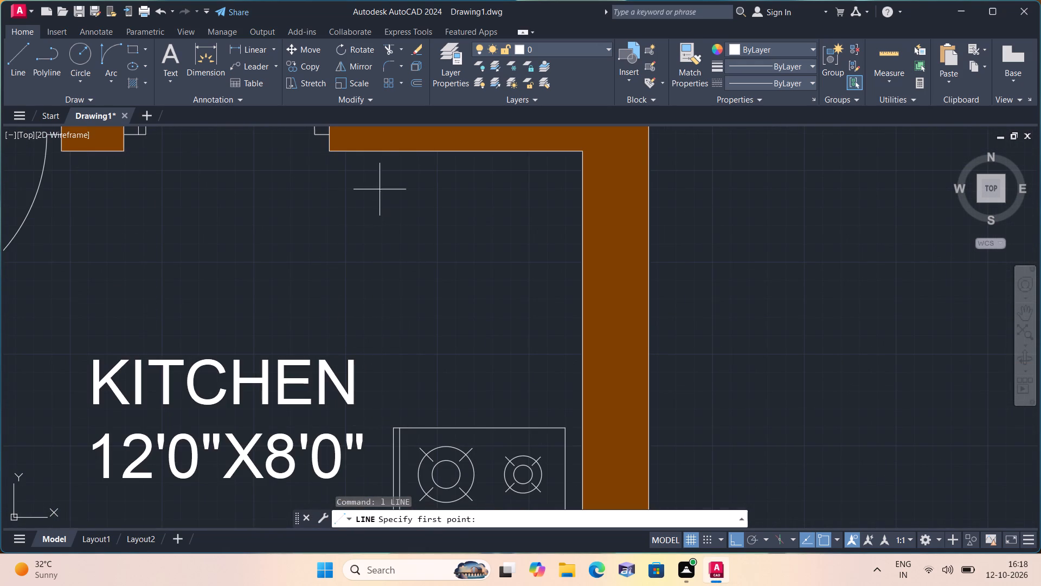
left_click(387, 149)
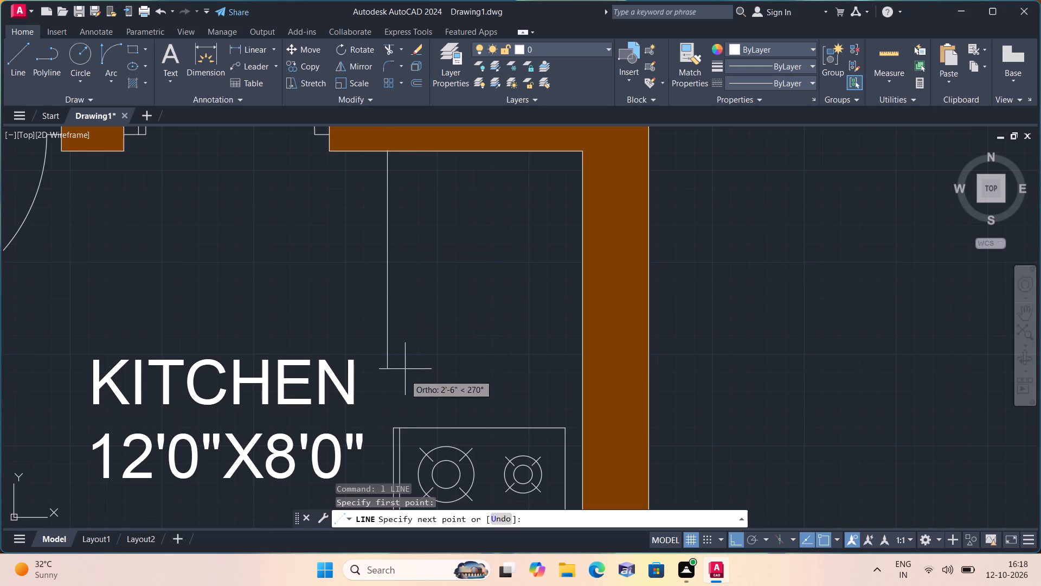
middle_click_drag(394, 376, 390, 269)
scroll(381, 322, "down", 2)
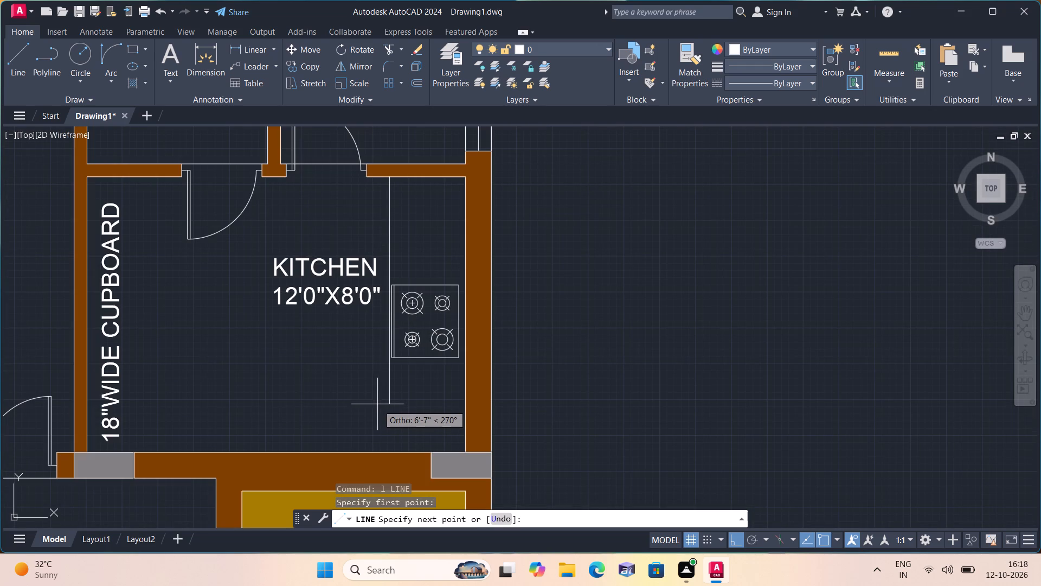
left_click(387, 383)
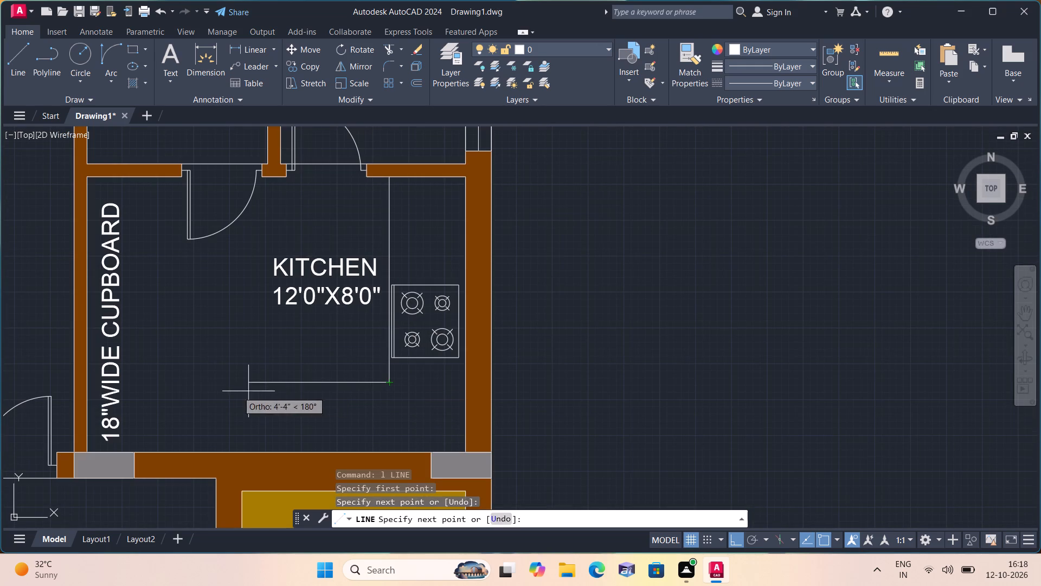
left_click(165, 390)
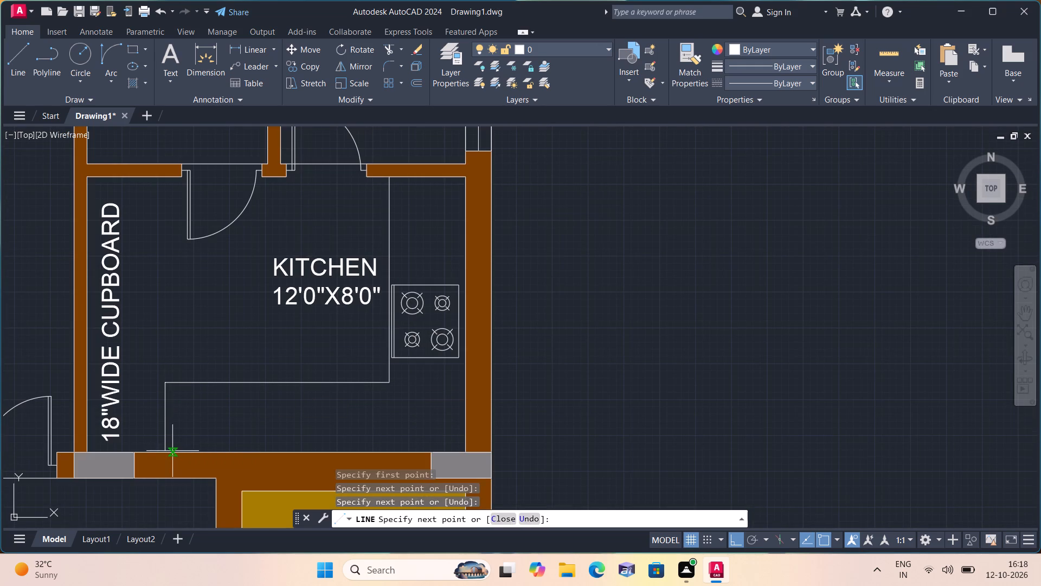
left_click(167, 451)
key("space")
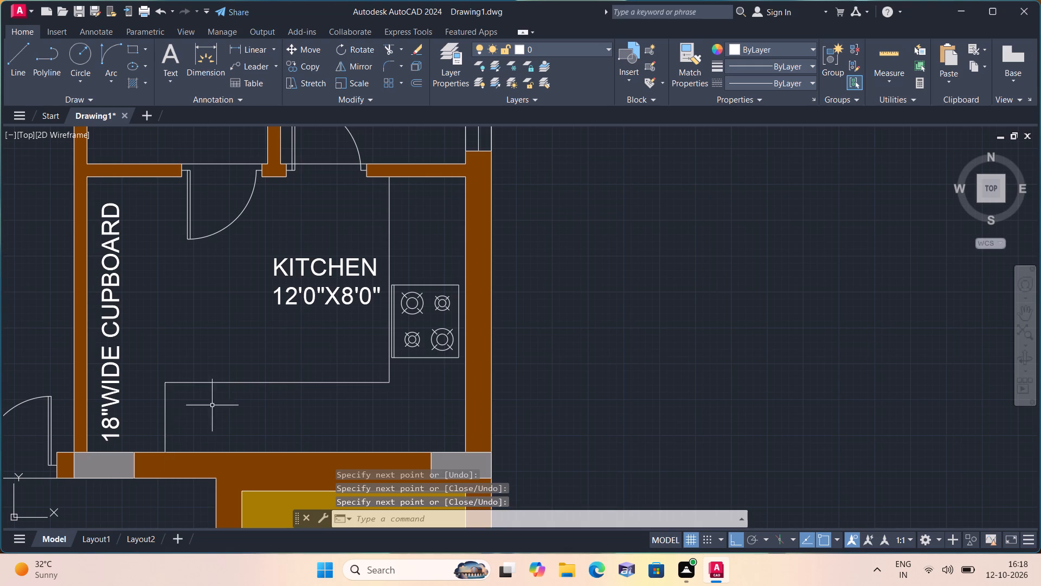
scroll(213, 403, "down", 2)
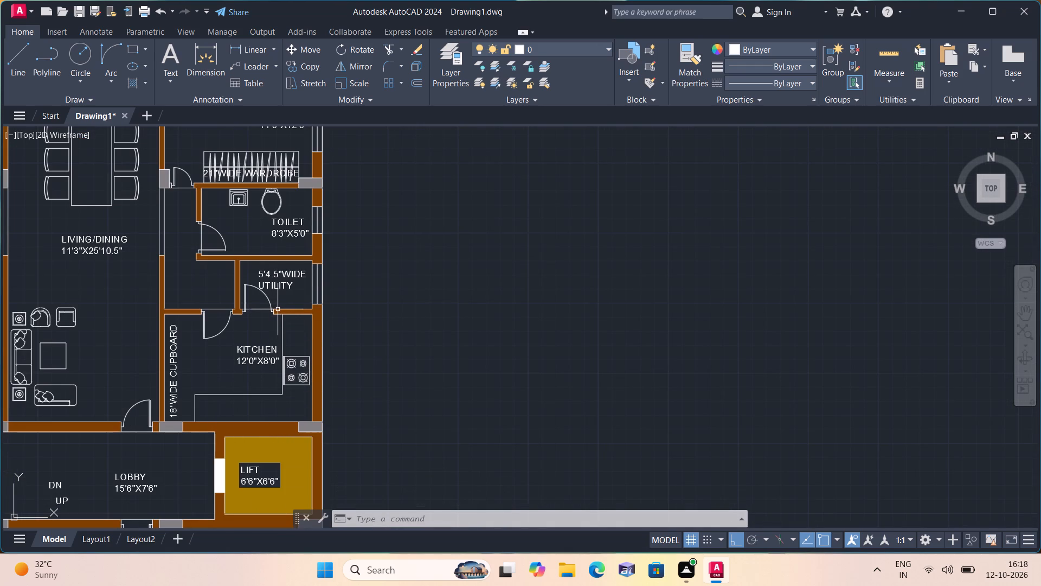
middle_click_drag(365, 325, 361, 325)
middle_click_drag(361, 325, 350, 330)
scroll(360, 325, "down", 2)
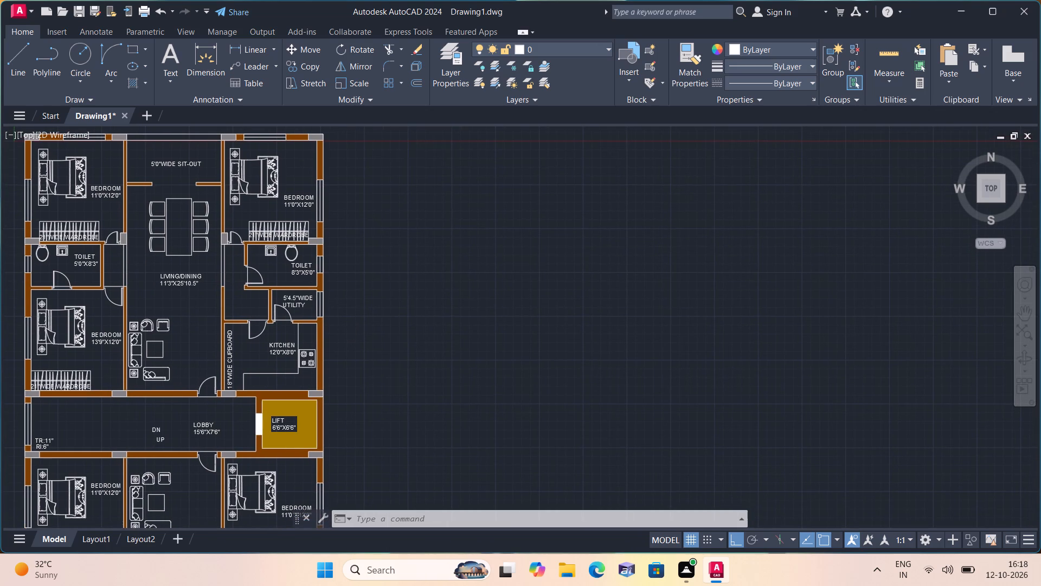
Draw an L-shaped counter edge in the lower unit's kitchen, from the utility wall past the stove, leftward beside the cupboard, and down to the bottom wall.
middle_click_drag(372, 320, 353, 358)
scroll(369, 320, "down", 1)
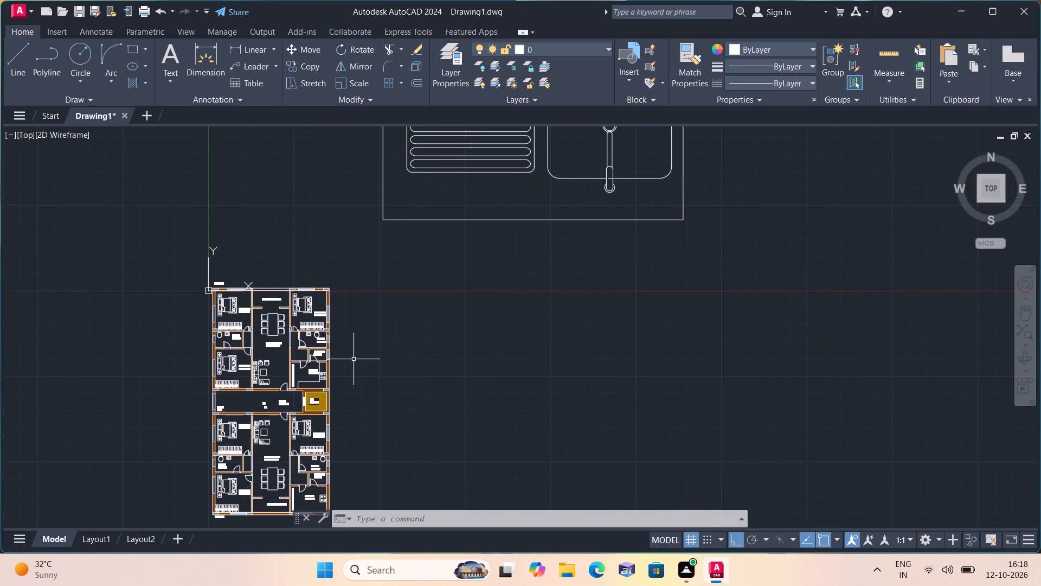
scroll(356, 361, "down", 1)
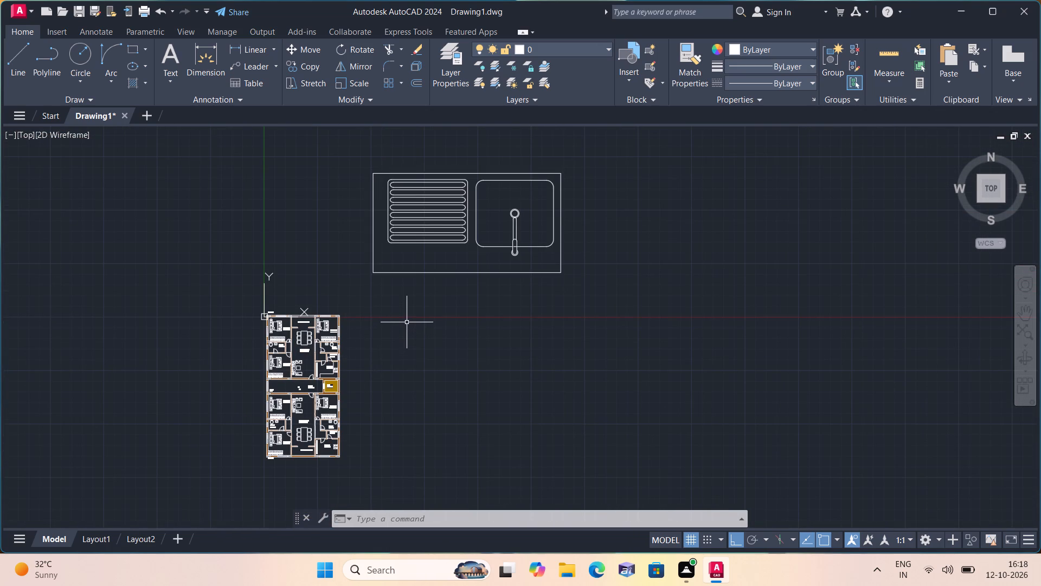
middle_click_drag(407, 322, 388, 407)
scroll(388, 407, "down", 1)
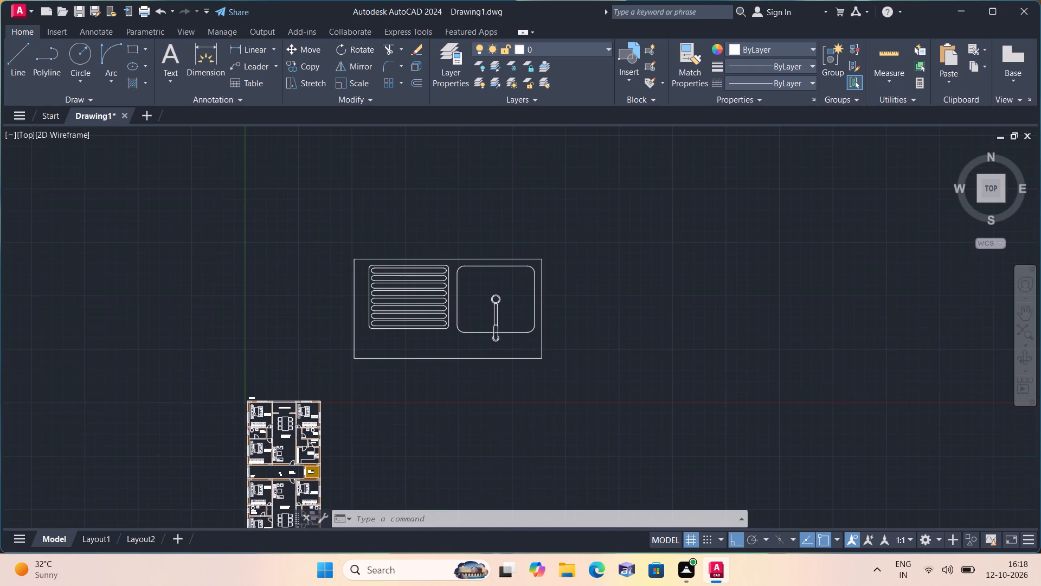
scroll(388, 407, "down", 1)
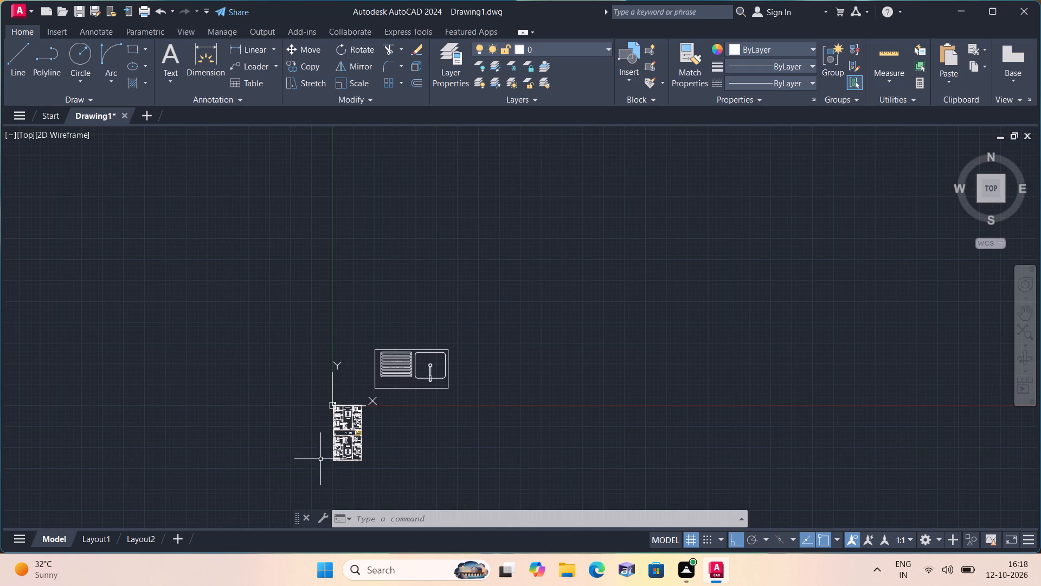
scroll(332, 451, "up", 4)
scroll(425, 472, "up", 1)
middle_click_drag(422, 470, 352, 305)
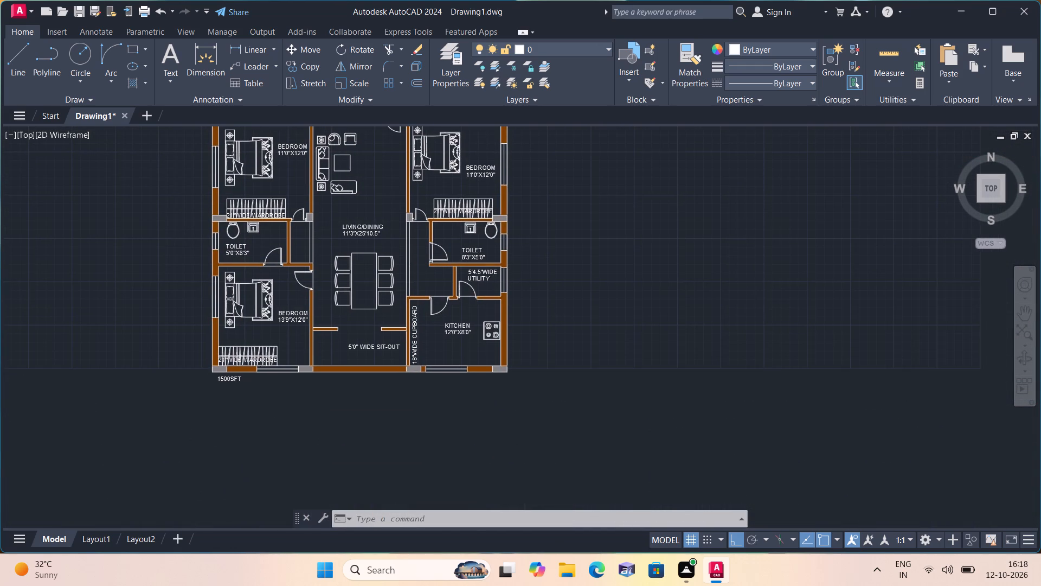
middle_click_drag(367, 311, 304, 195)
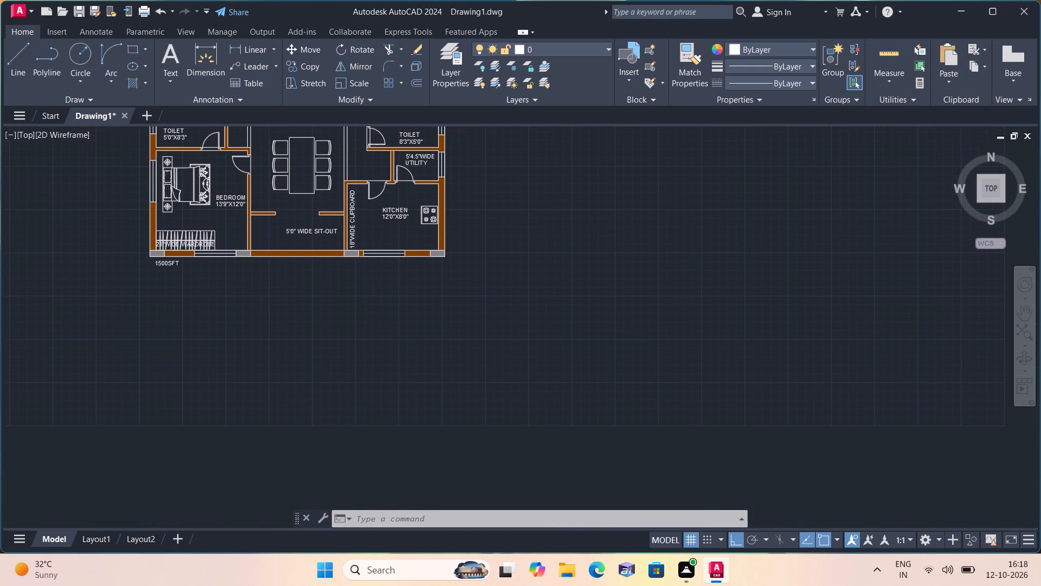
scroll(331, 209, "up", 1)
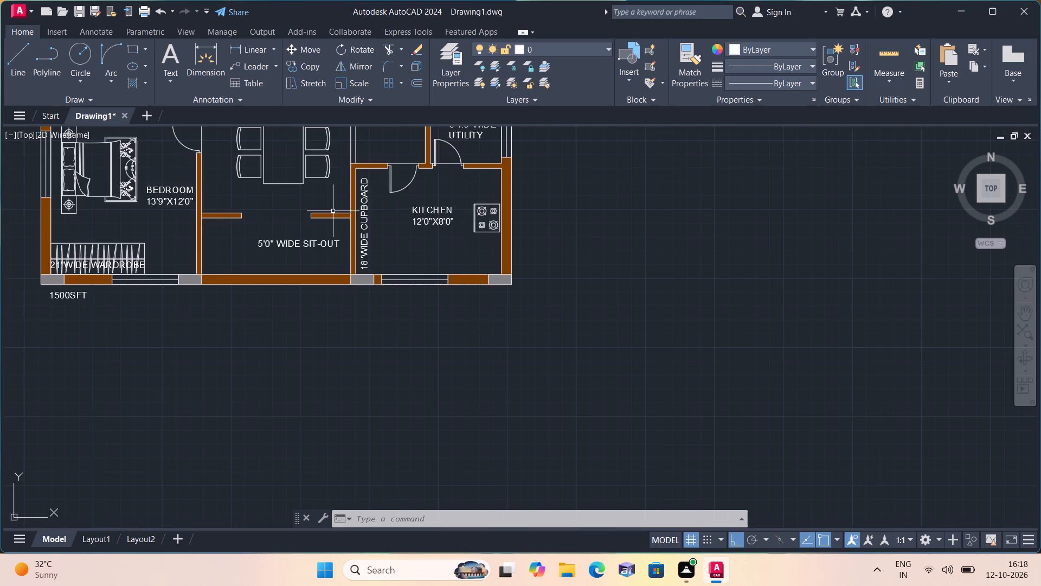
key("l")
key("space")
scroll(443, 184, "up", 1)
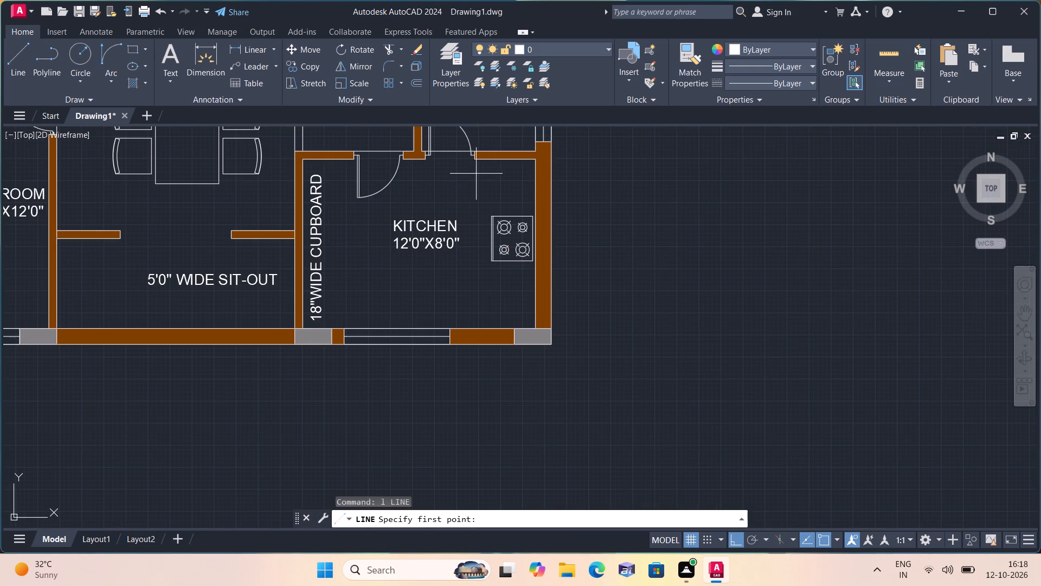
left_click(481, 163)
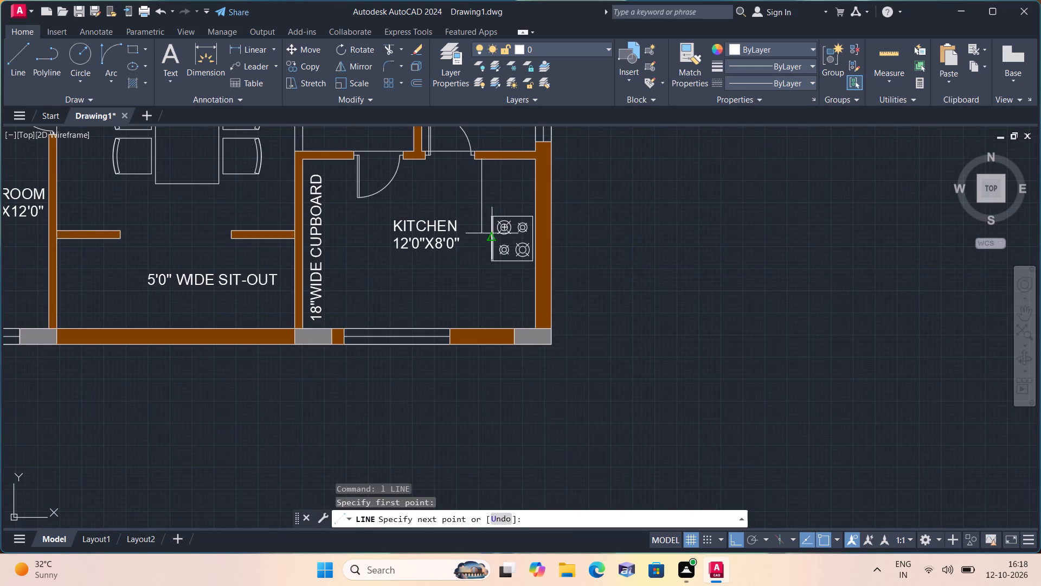
left_click(479, 277)
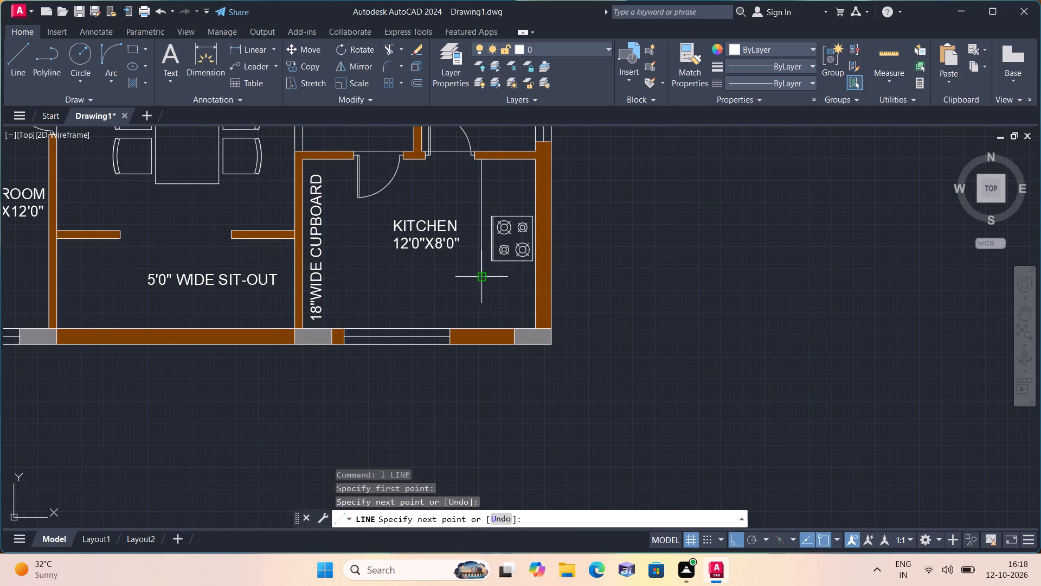
left_click(341, 294)
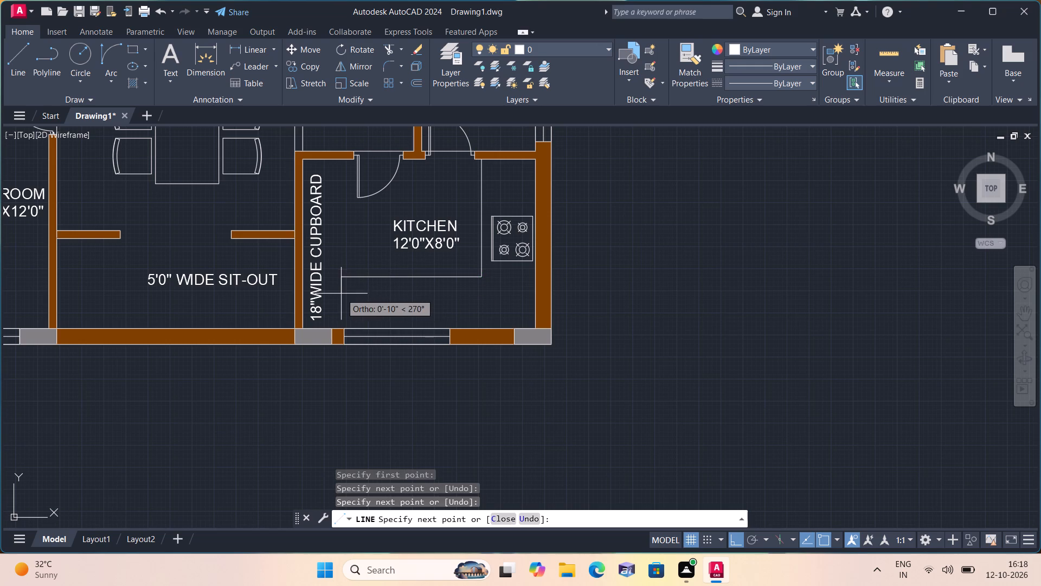
left_click(341, 331)
key("space")
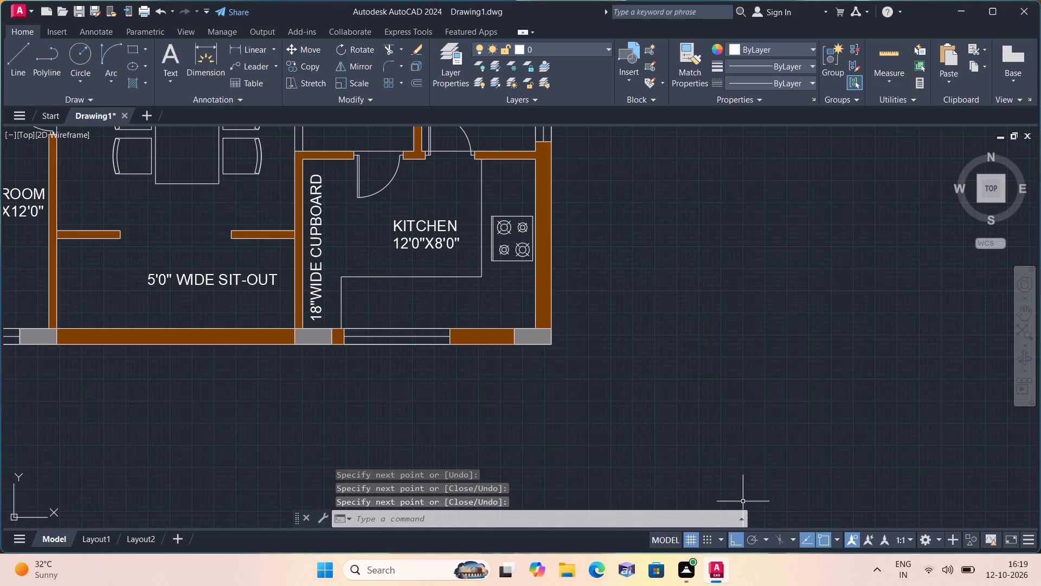
With Ortho on, scale the large loose kitchen sink symbol down to a small fixture that fits the kitchen counter.
left_click(744, 539)
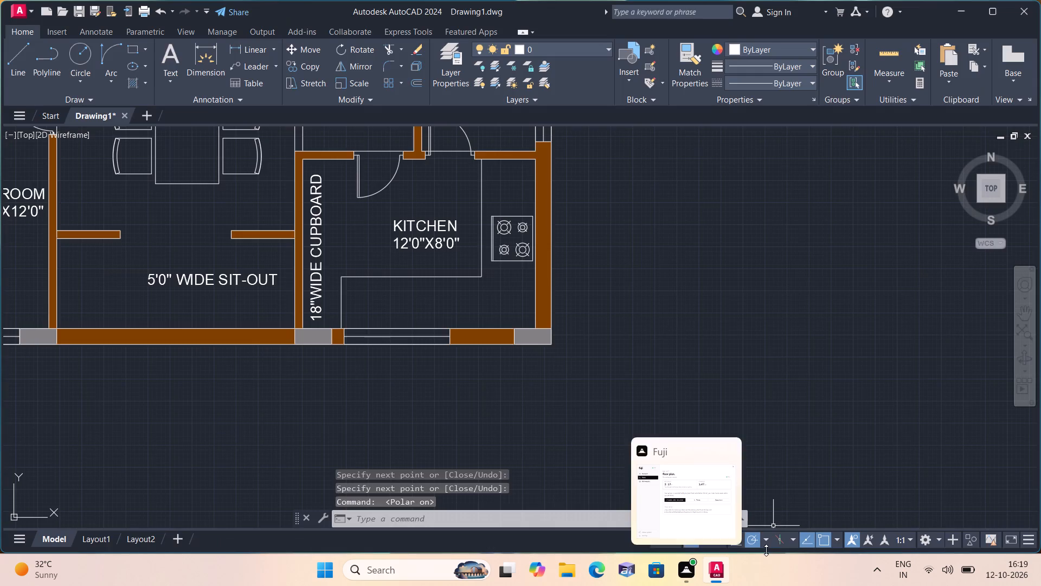
left_click(737, 539)
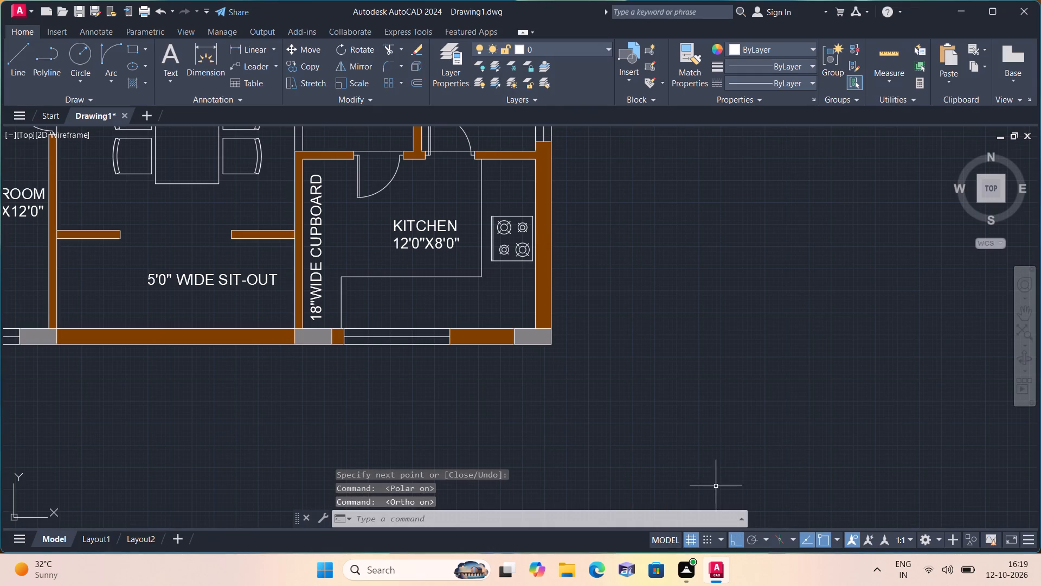
scroll(652, 301, "down", 2)
middle_click_drag(638, 260, 474, 455)
scroll(473, 457, "down", 3)
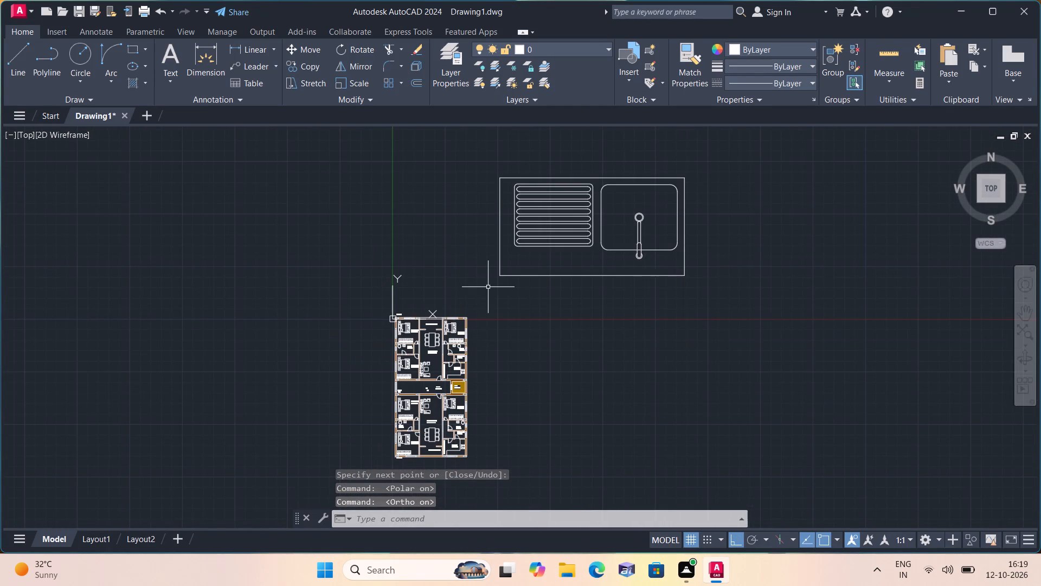
middle_click_drag(480, 287, 447, 381)
left_click_drag(410, 256, 435, 278)
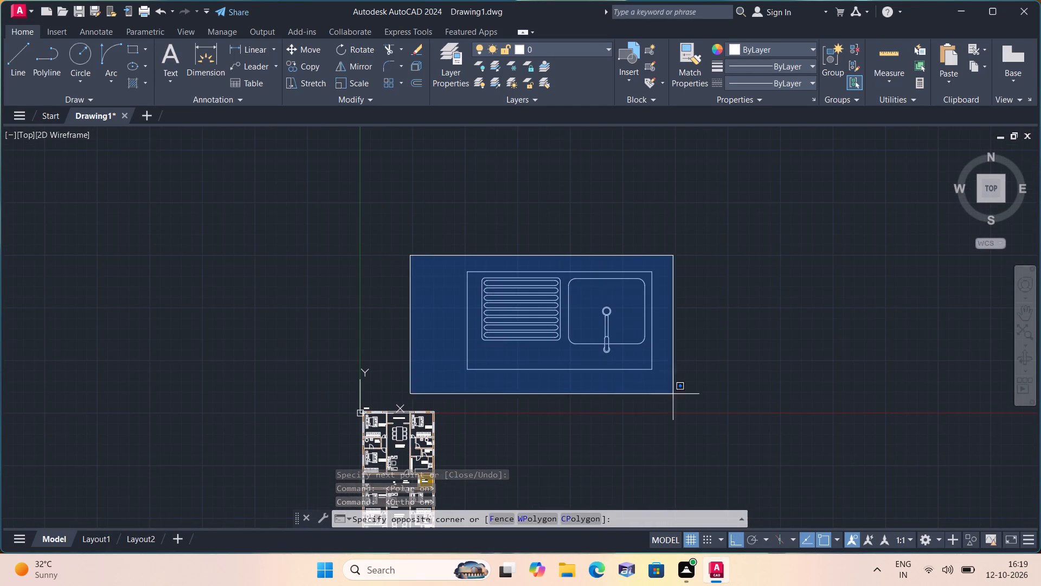
left_click(761, 387)
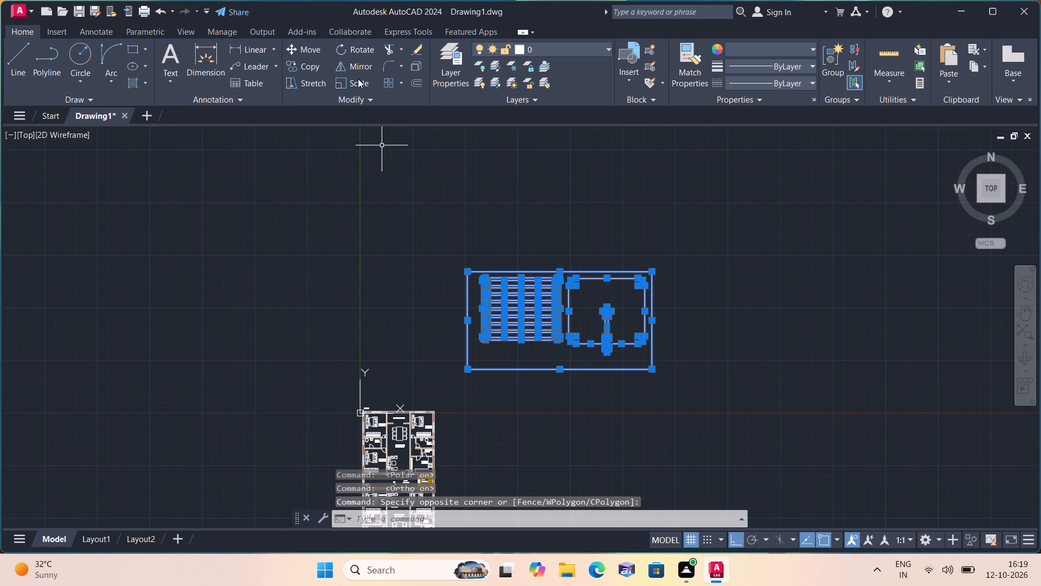
left_click(358, 79)
scroll(526, 321, "up", 3)
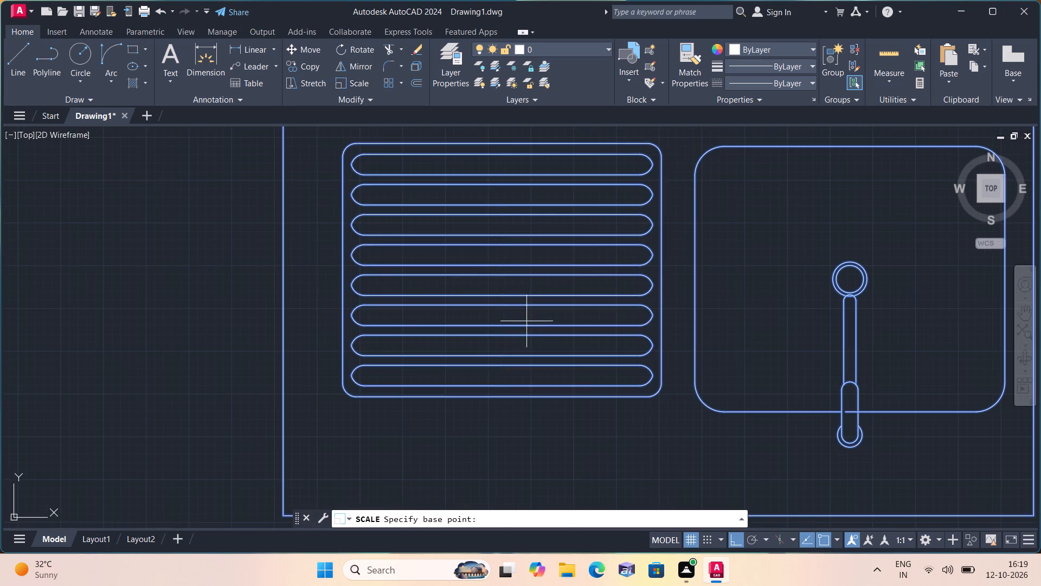
left_click(556, 387)
left_click(563, 377)
With Ortho off, move the scaled-down sink onto the bottom counter of the upper unit's kitchen, near the counter's left end.
left_click_drag(523, 371, 555, 391)
left_click(625, 422)
left_click(299, 47)
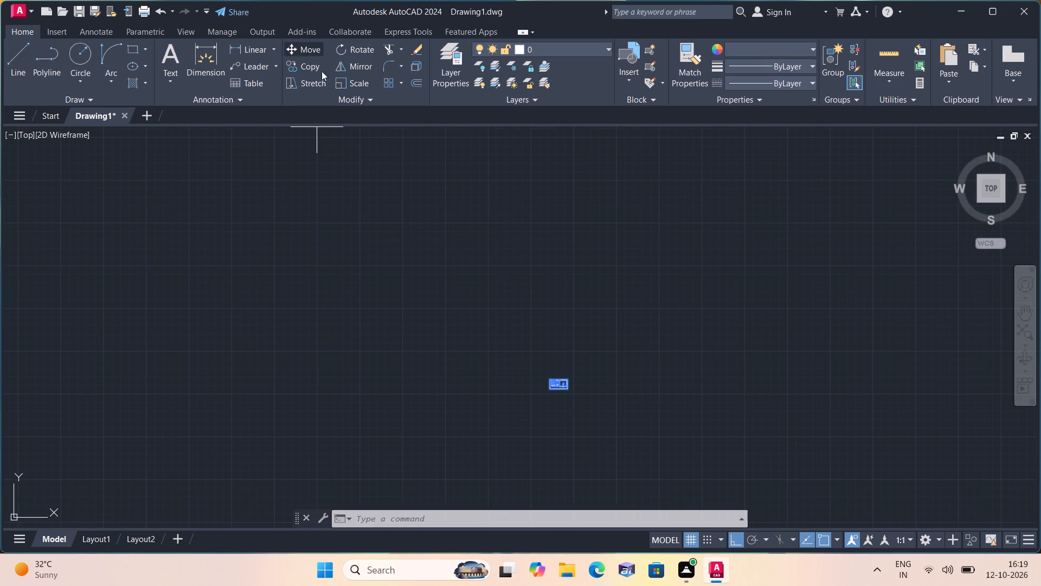
left_click(555, 383)
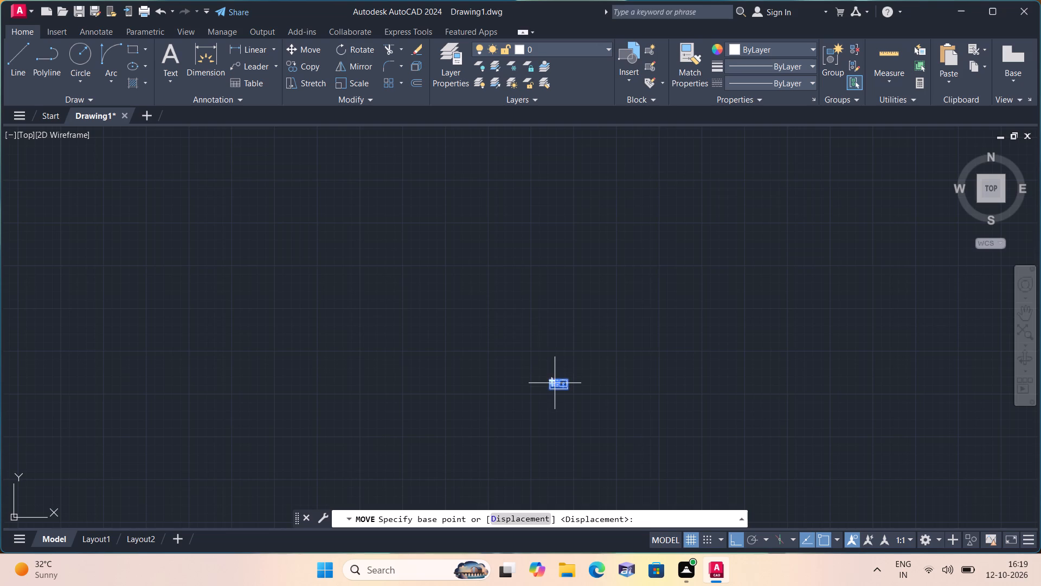
scroll(436, 367, "down", 1)
middle_click_drag(419, 372, 391, 176)
scroll(384, 295, "down", 2)
scroll(303, 350, "up", 3)
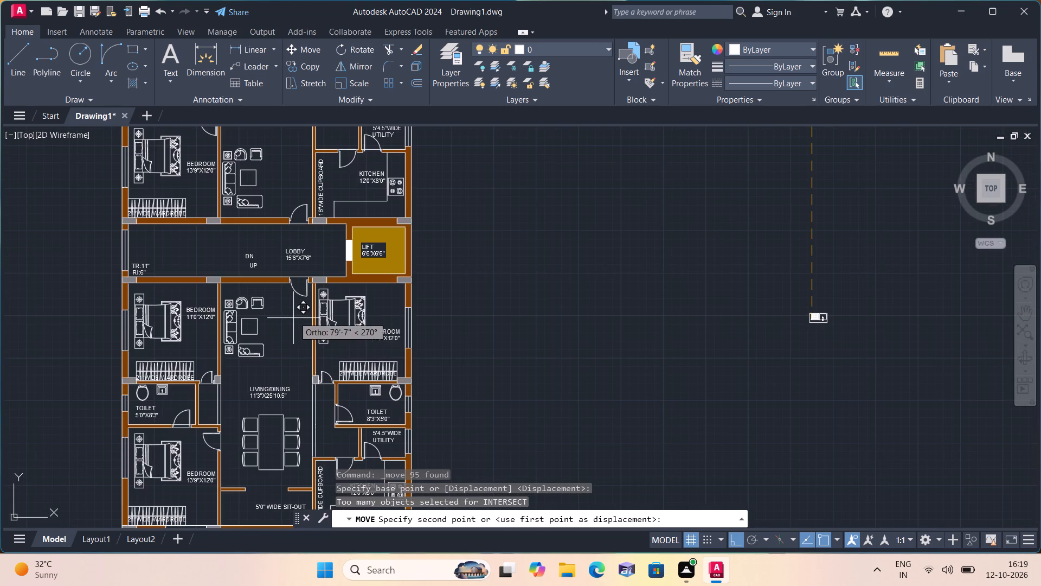
key("F8")
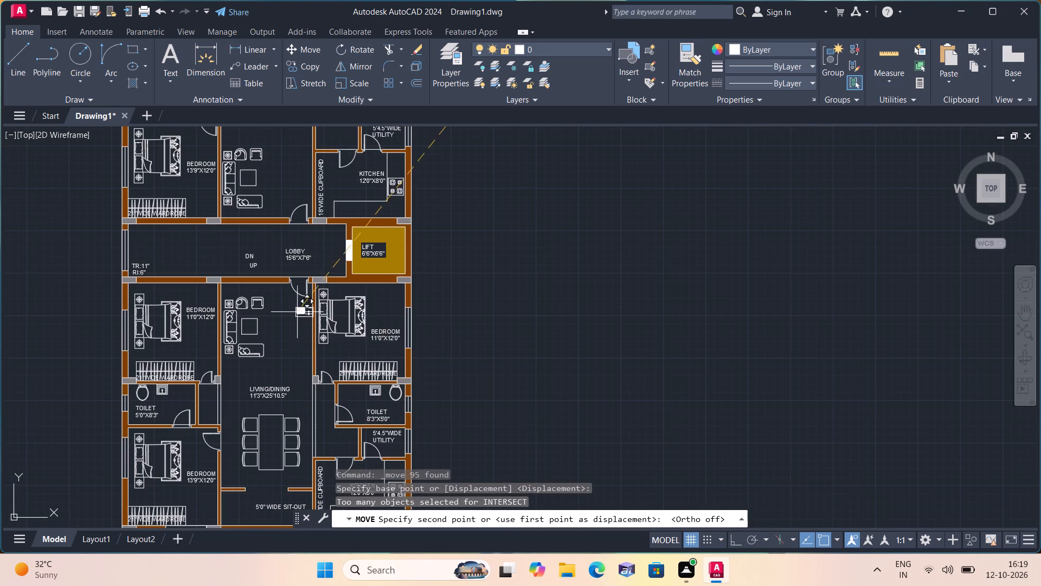
scroll(322, 231, "up", 2)
scroll(377, 180, "up", 2)
middle_click_drag(377, 179, 389, 235)
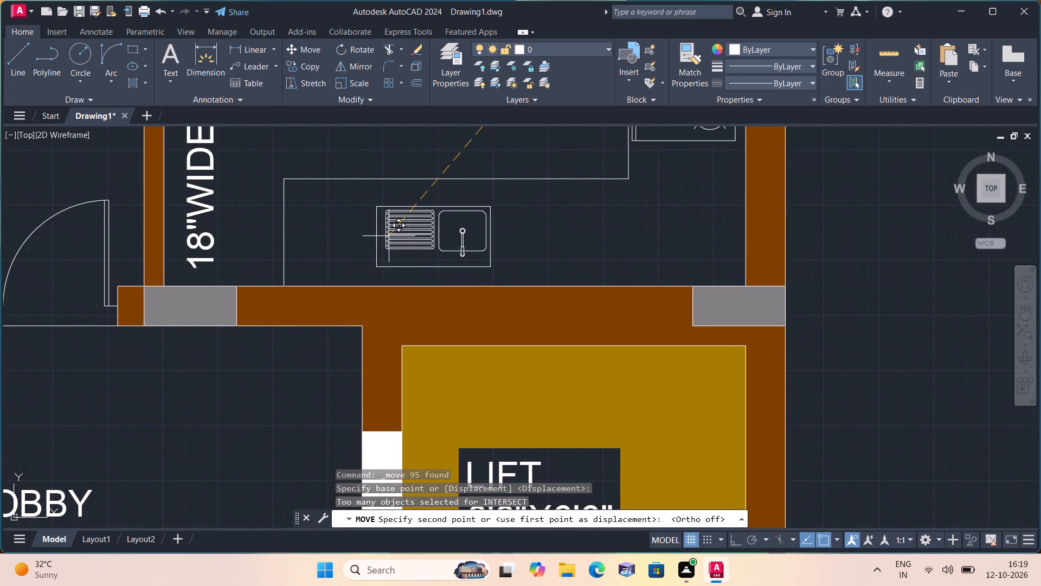
left_click(340, 231)
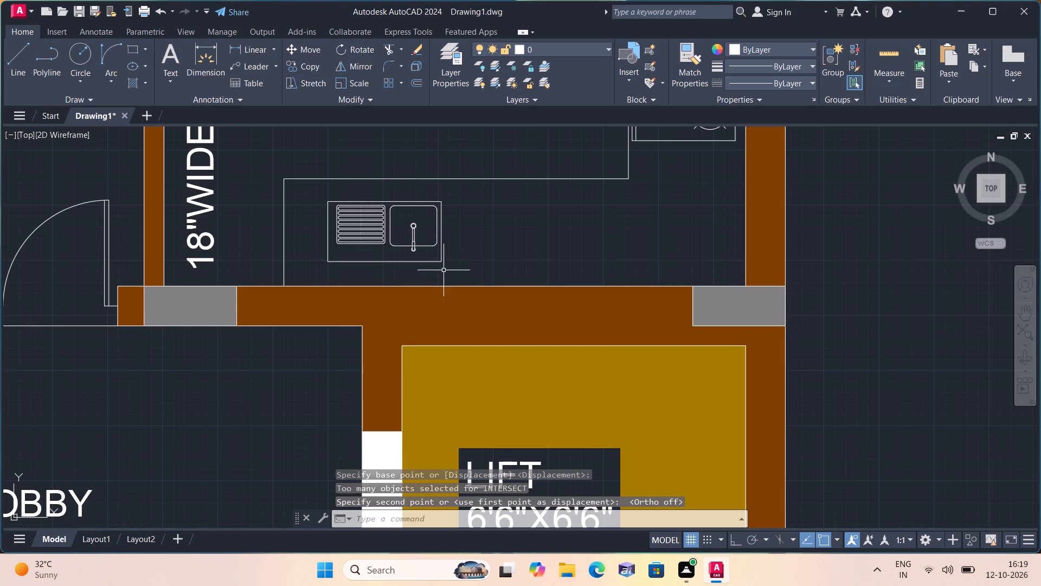
Copy the sink from the upper unit's kitchen onto the bottom counter of the lower unit's kitchen, above the window.
left_click(464, 270)
left_click(320, 196)
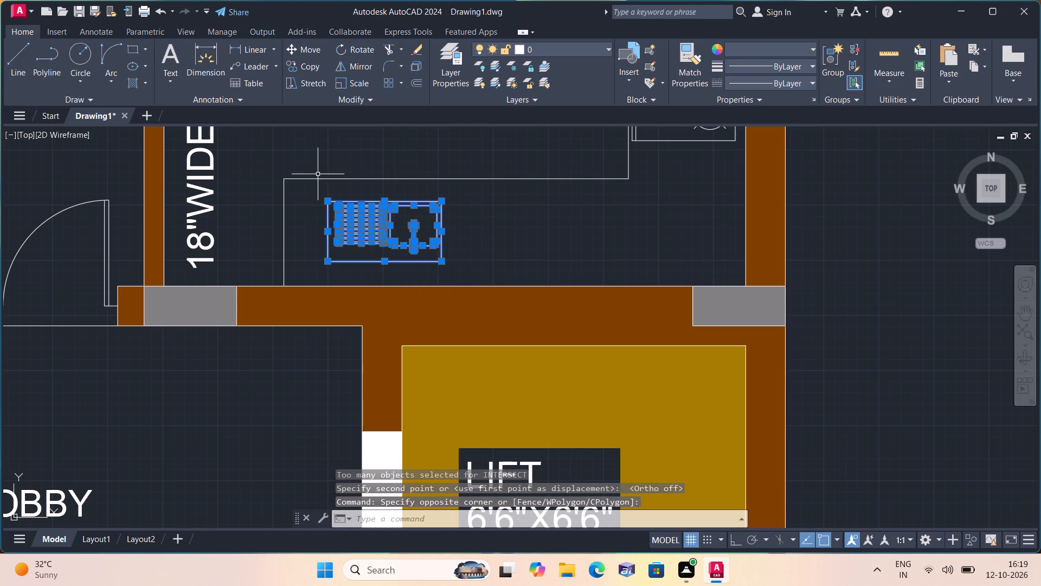
left_click(312, 66)
left_click(359, 215)
scroll(358, 224, "down", 5)
middle_click_drag(364, 316, 339, 212)
scroll(364, 316, "down", 2)
scroll(337, 399, "up", 3)
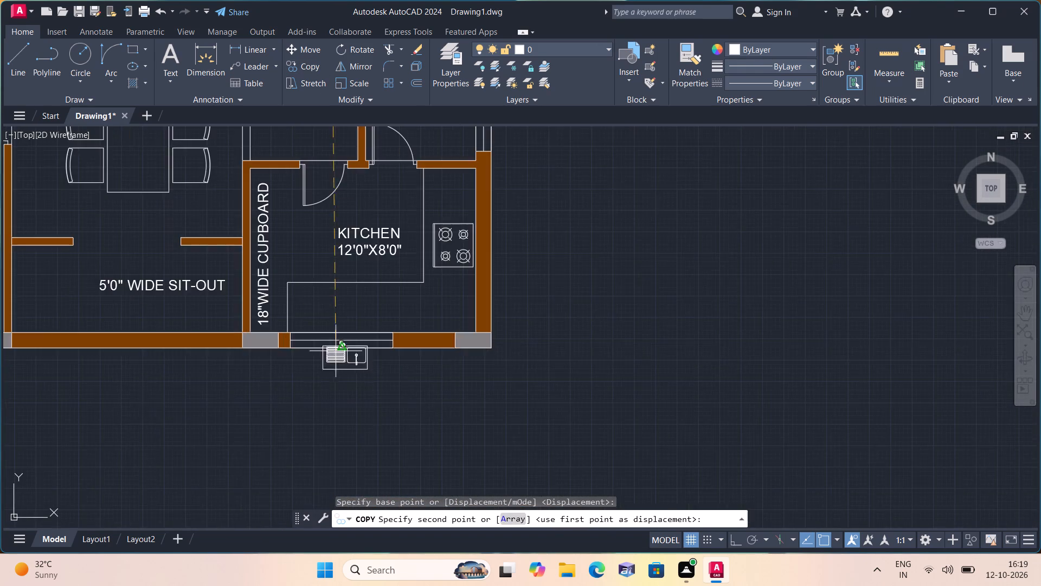
scroll(330, 310, "up", 3)
left_click(286, 272)
key("Escape")
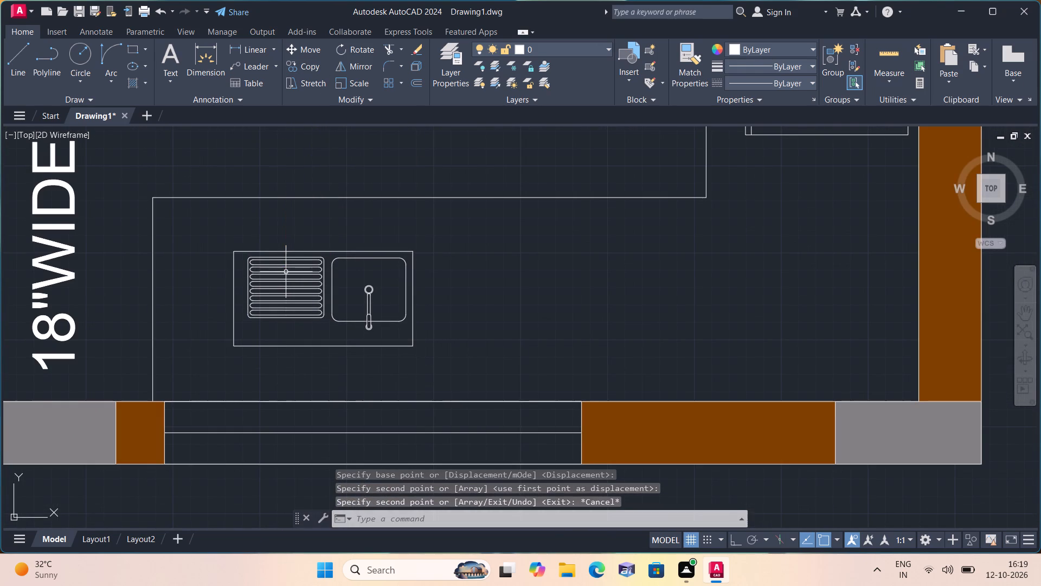
Scale up the sink in the lower unit's kitchen so it nearly fills the depth of the bottom counter.
scroll(372, 293, "down", 1)
scroll(372, 293, "up", 2)
scroll(372, 293, "down", 1)
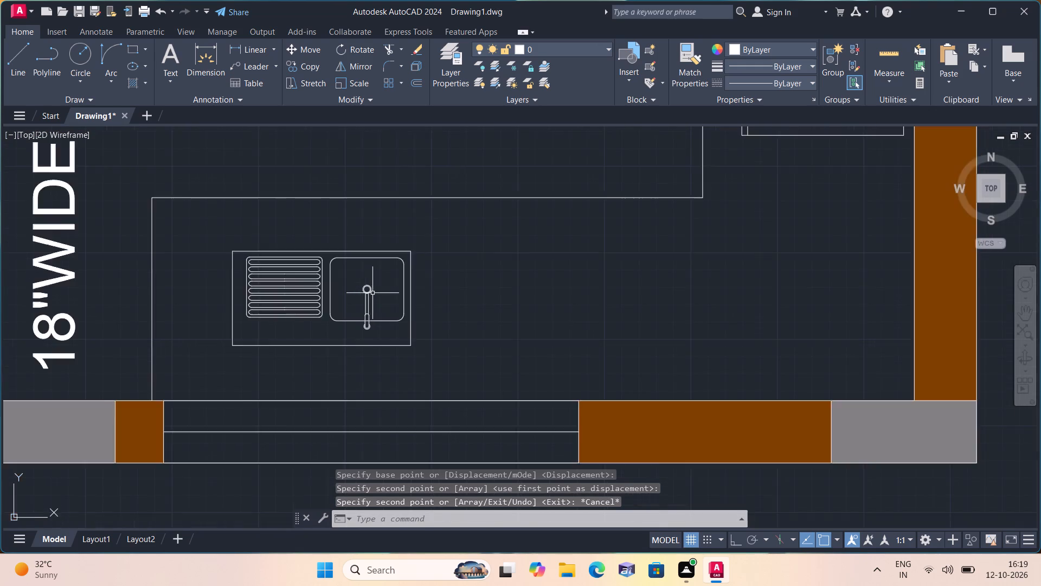
scroll(372, 293, "down", 1)
scroll(372, 293, "up", 3)
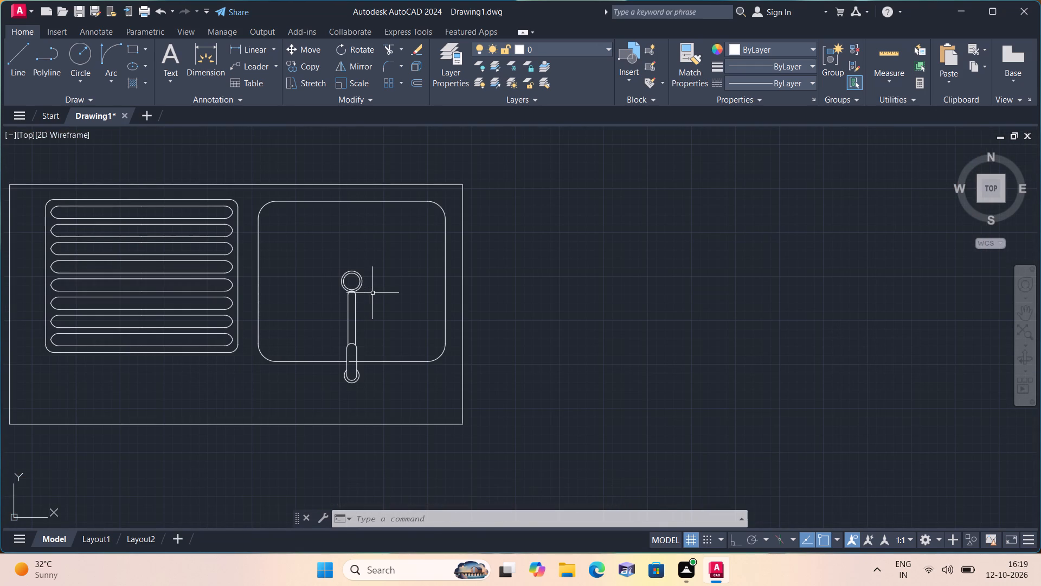
middle_click_drag(307, 287, 373, 340)
scroll(373, 340, "down", 3)
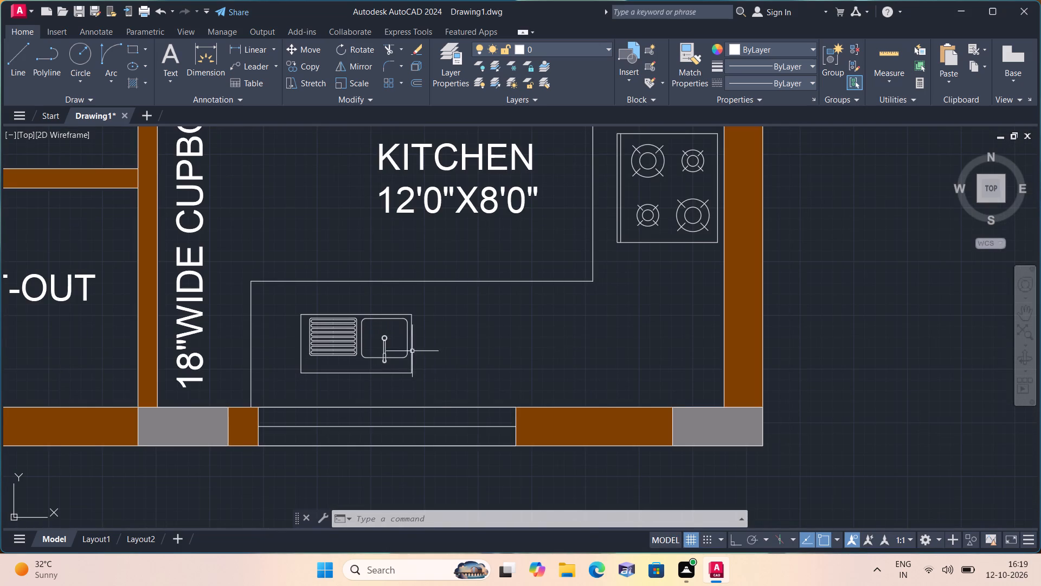
left_click(433, 388)
left_click(285, 301)
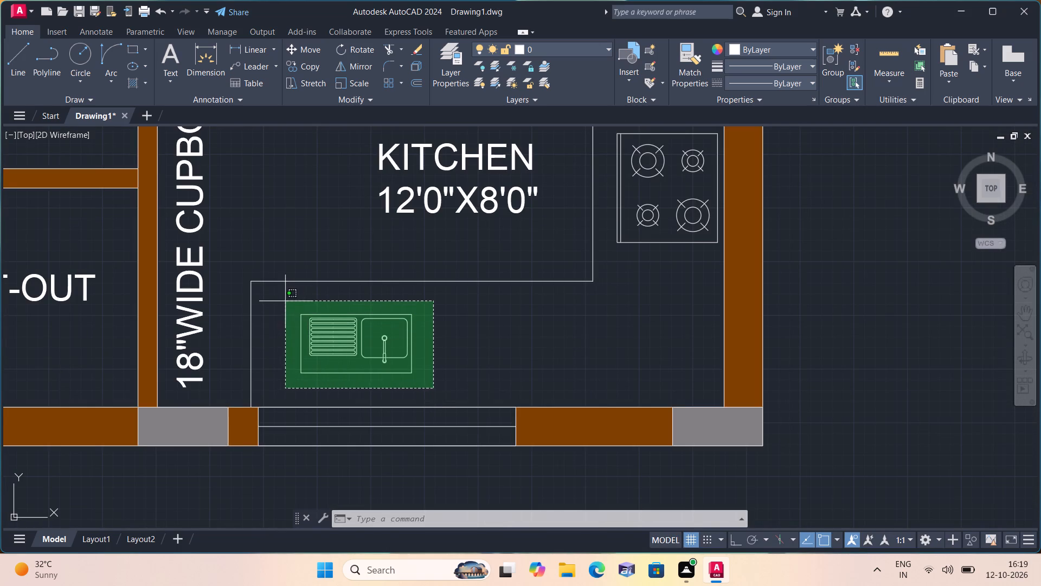
left_click(355, 81)
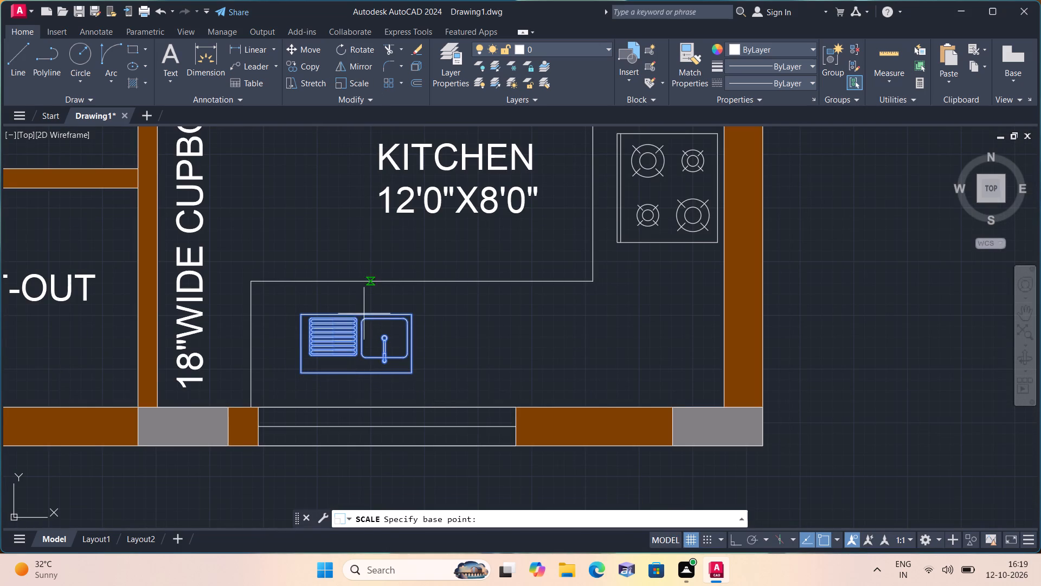
left_click(354, 345)
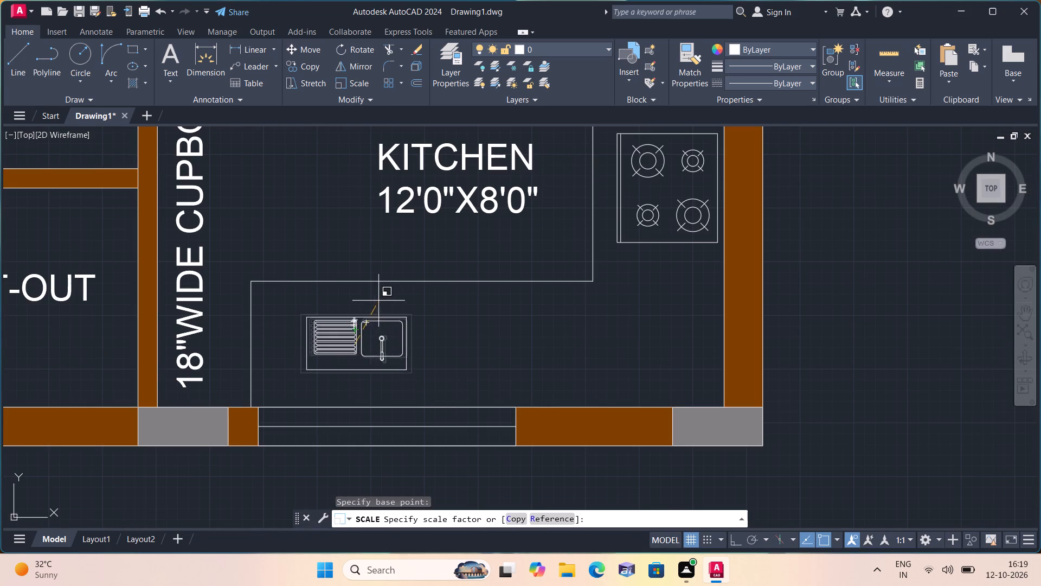
left_click(410, 271)
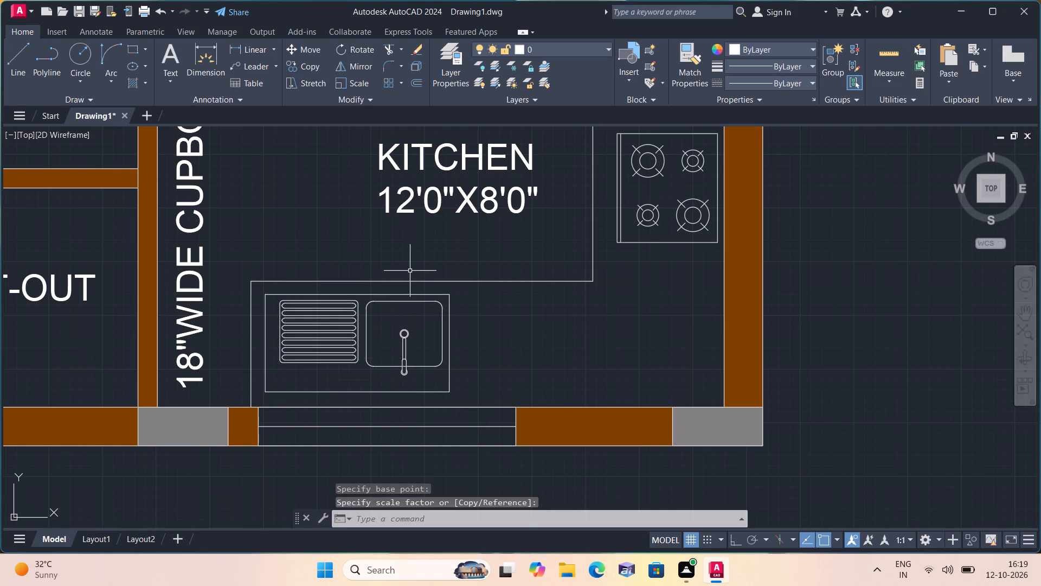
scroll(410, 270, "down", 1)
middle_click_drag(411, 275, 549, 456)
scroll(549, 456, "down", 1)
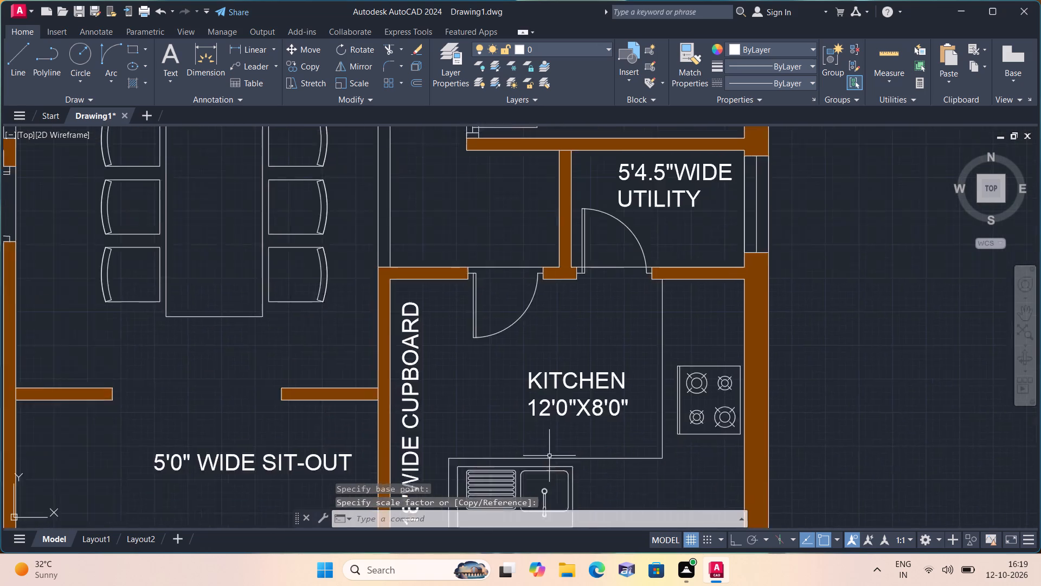
Scale up the sink in the upper unit's kitchen so it nearly fills the depth of the bottom counter.
scroll(549, 456, "down", 1)
middle_click_drag(528, 304, 529, 311)
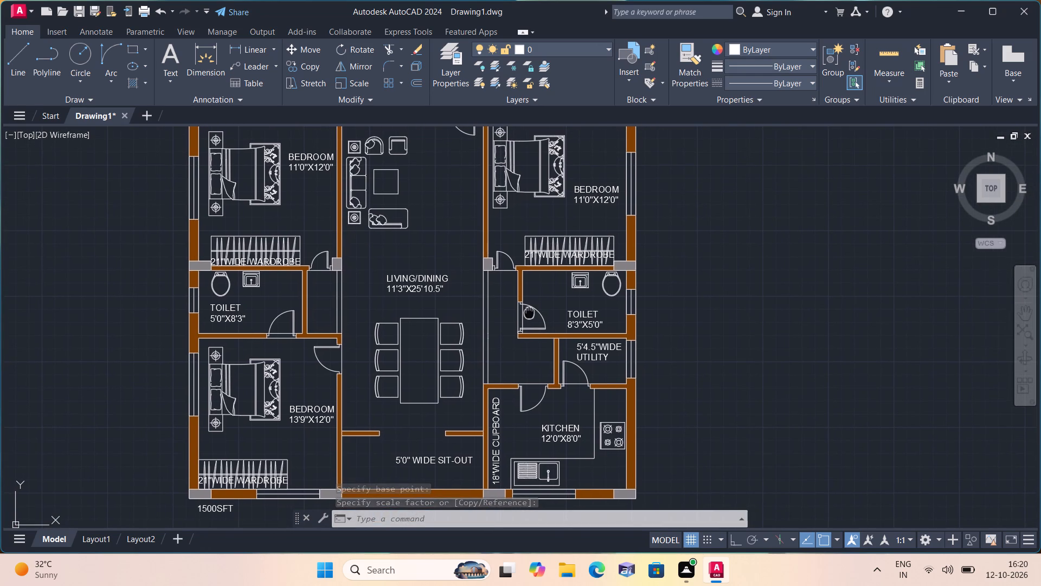
middle_click_drag(529, 311, 535, 334)
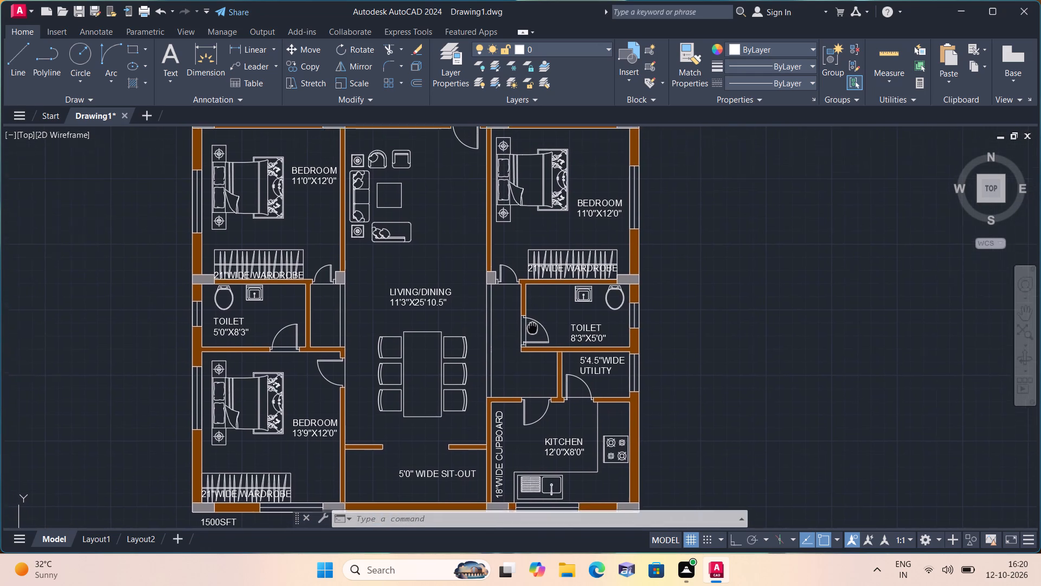
middle_click_drag(535, 334, 553, 371)
scroll(519, 269, "down", 1)
middle_click_drag(518, 270, 523, 281)
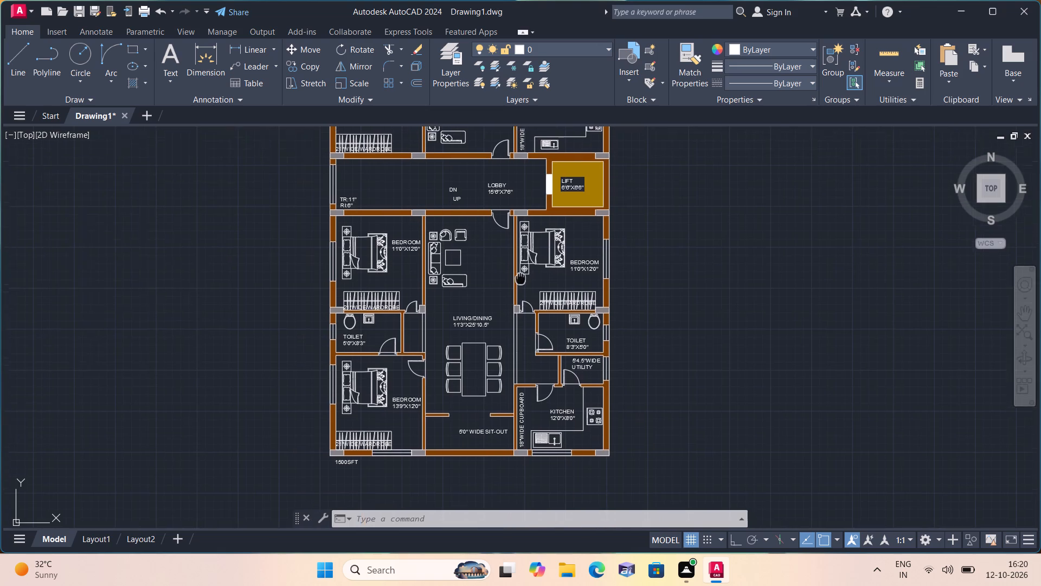
middle_click_drag(523, 281, 555, 370)
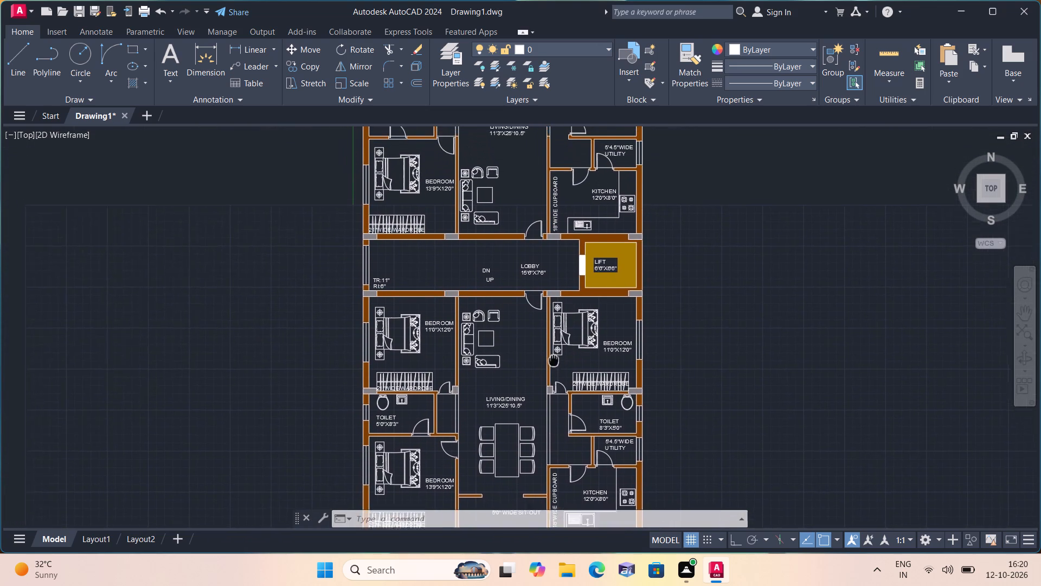
middle_click_drag(555, 370, 562, 396)
scroll(559, 265, "up", 1)
middle_click_drag(559, 265, 560, 313)
scroll(617, 321, "up", 4)
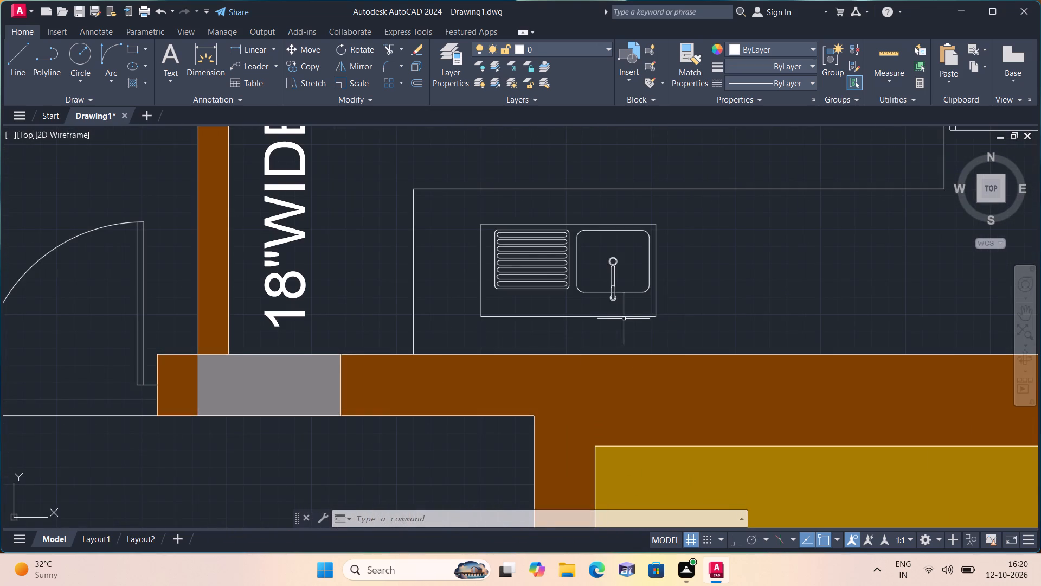
left_click(683, 326)
left_click(455, 214)
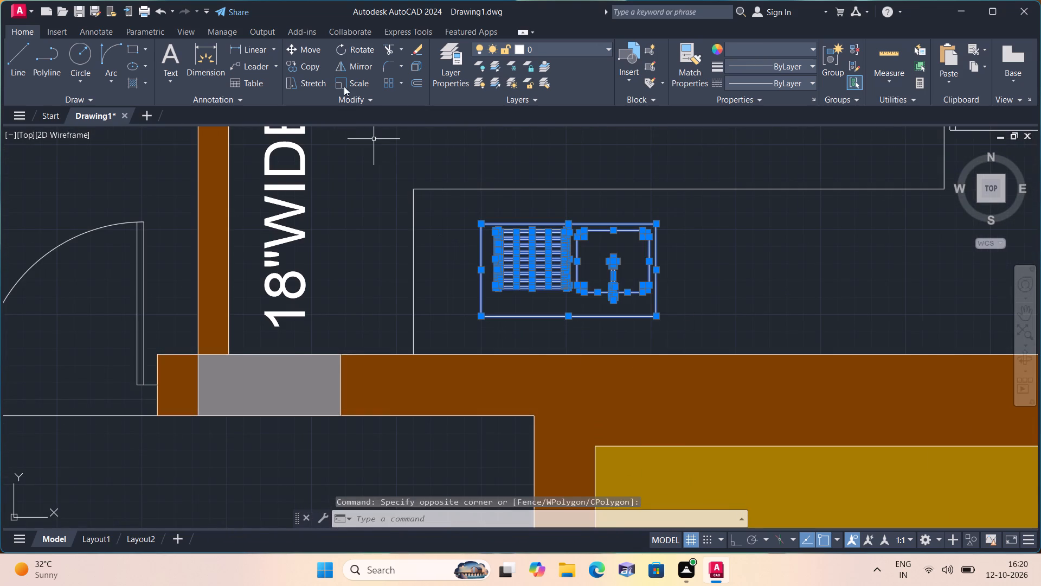
left_click(357, 81)
left_click(535, 251)
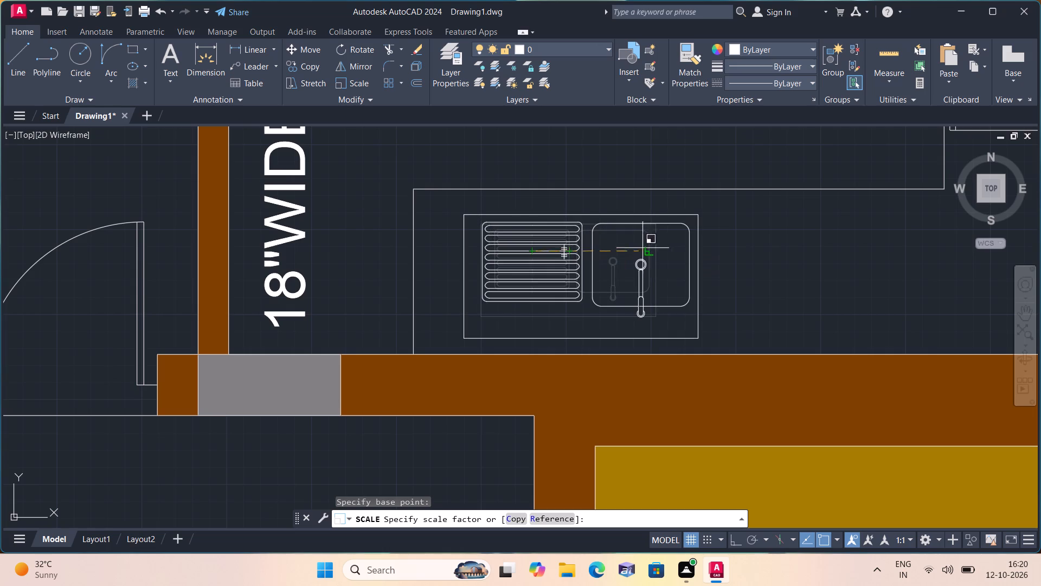
left_click(649, 234)
With Ortho on, draw a vertical line across the lobby between the lobby-side corners of the two facing middle columns.
scroll(422, 288, "down", 2)
middle_click_drag(294, 360, 518, 275)
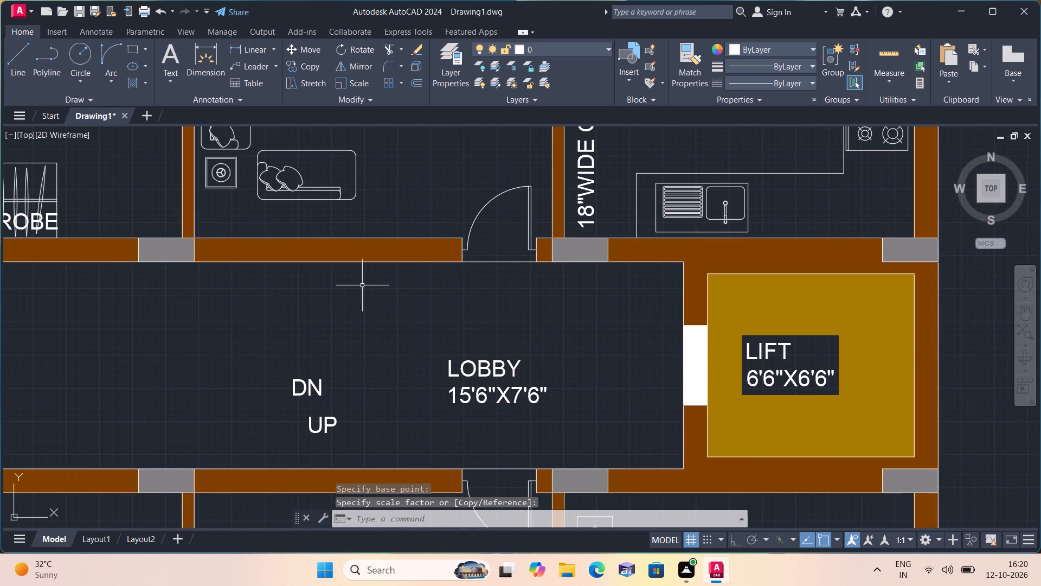
type("l")
key("space")
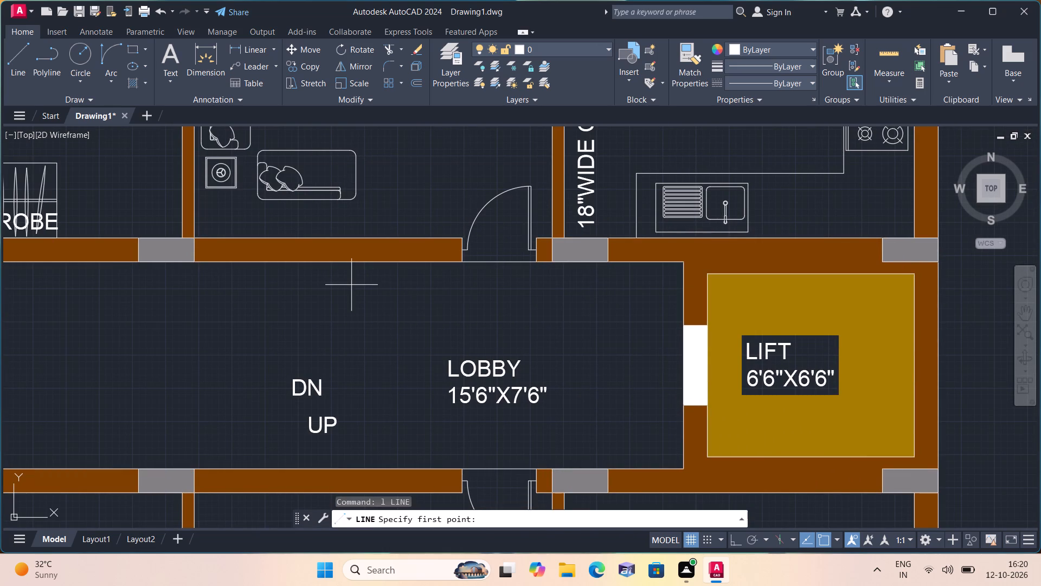
key("F8")
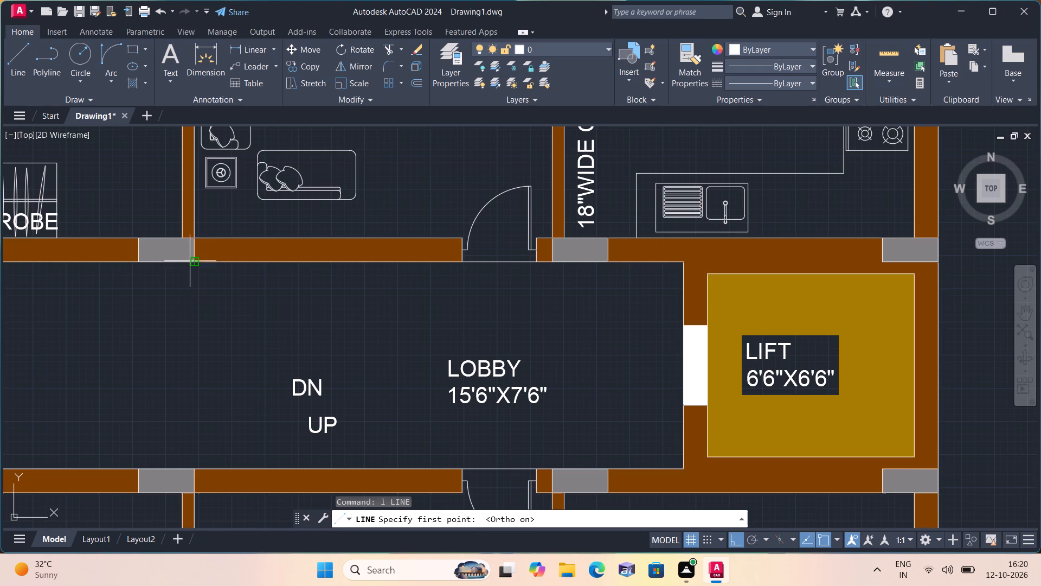
left_click(192, 262)
left_click(195, 473)
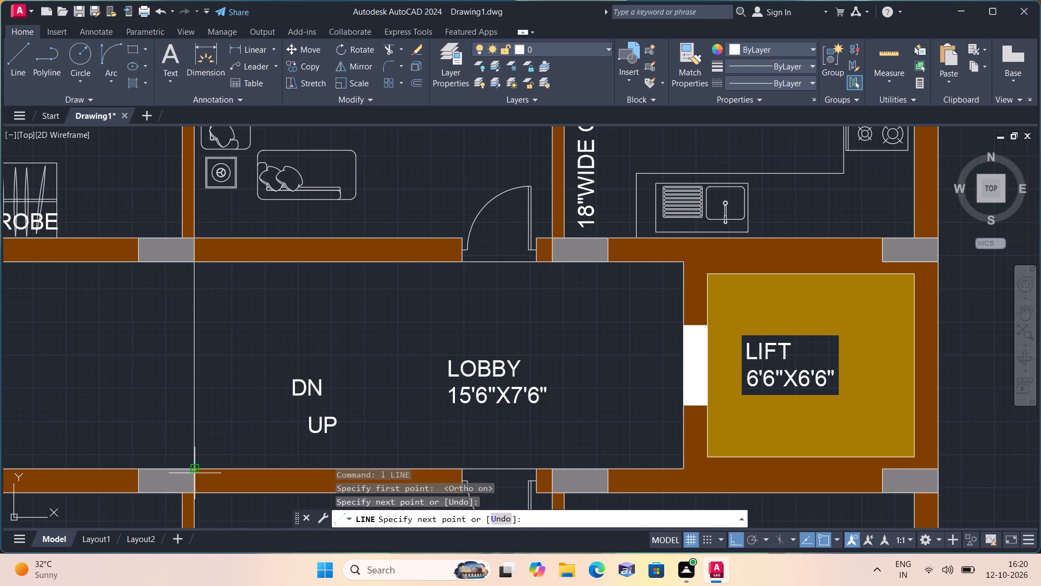
key("space")
Offset the vertical line across the lobby by 10" toward the lift side.
scroll(270, 407, "down", 1)
middle_click_drag(271, 405, 440, 347)
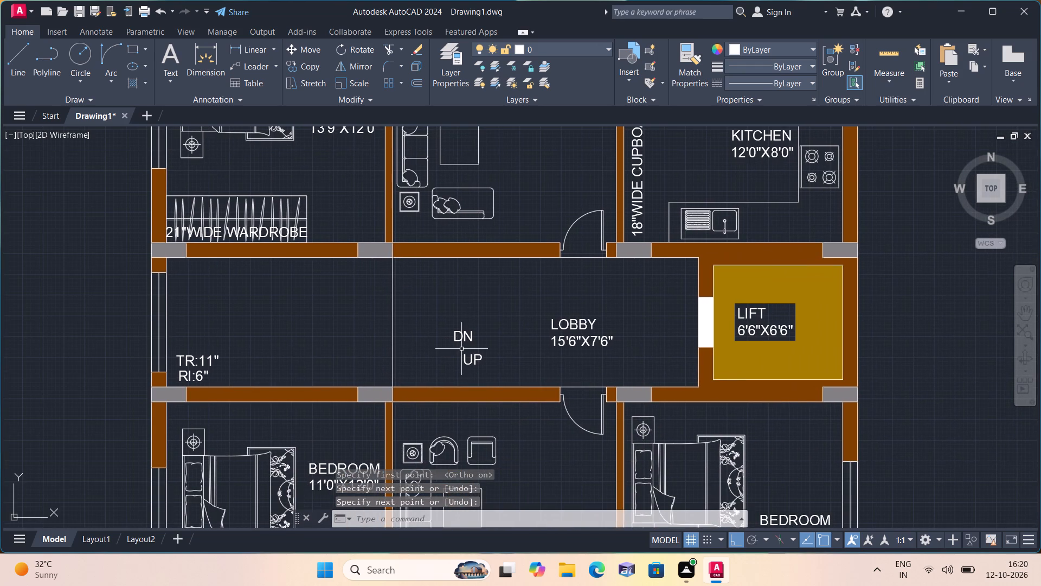
type("po")
key("BackSpace")
key("BackSpace")
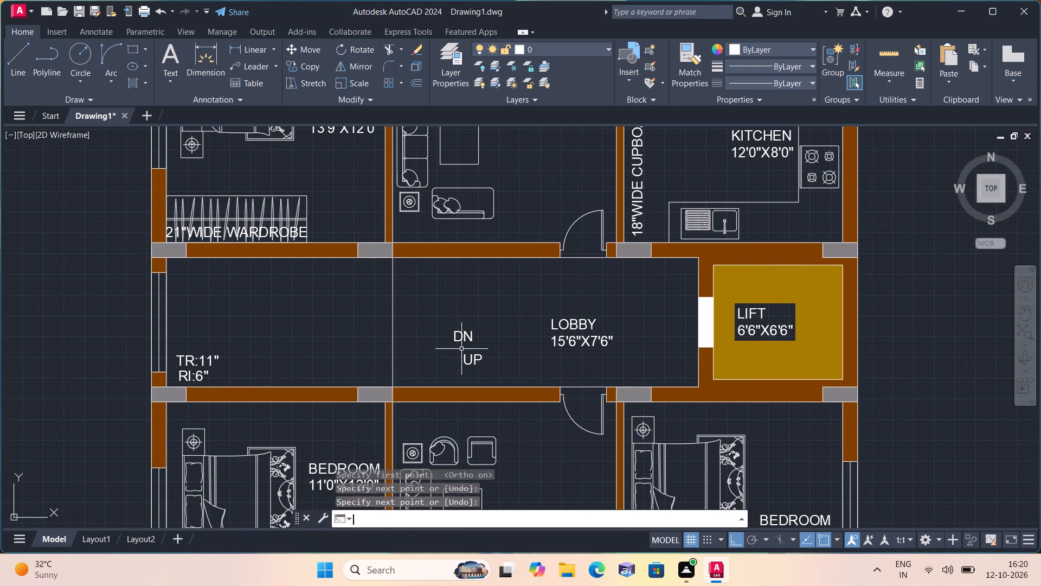
type("off")
key("space")
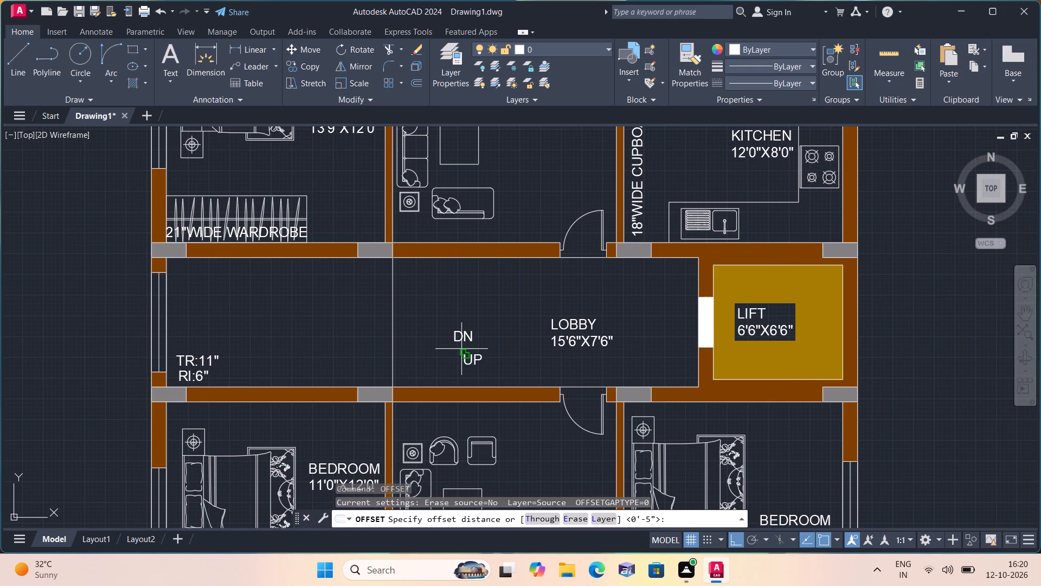
type("10\"")
key("space")
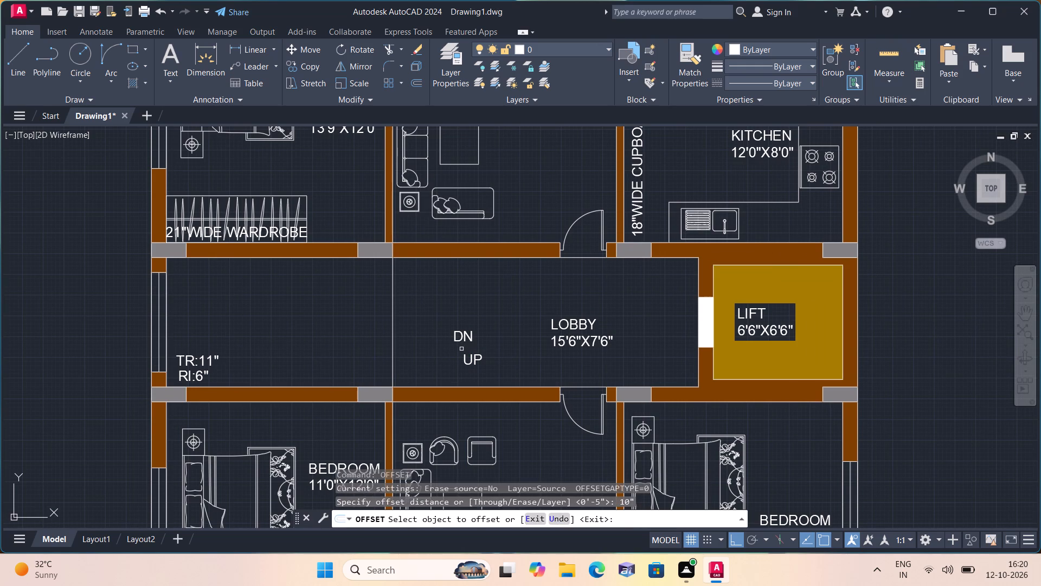
scroll(461, 349, "up", 1)
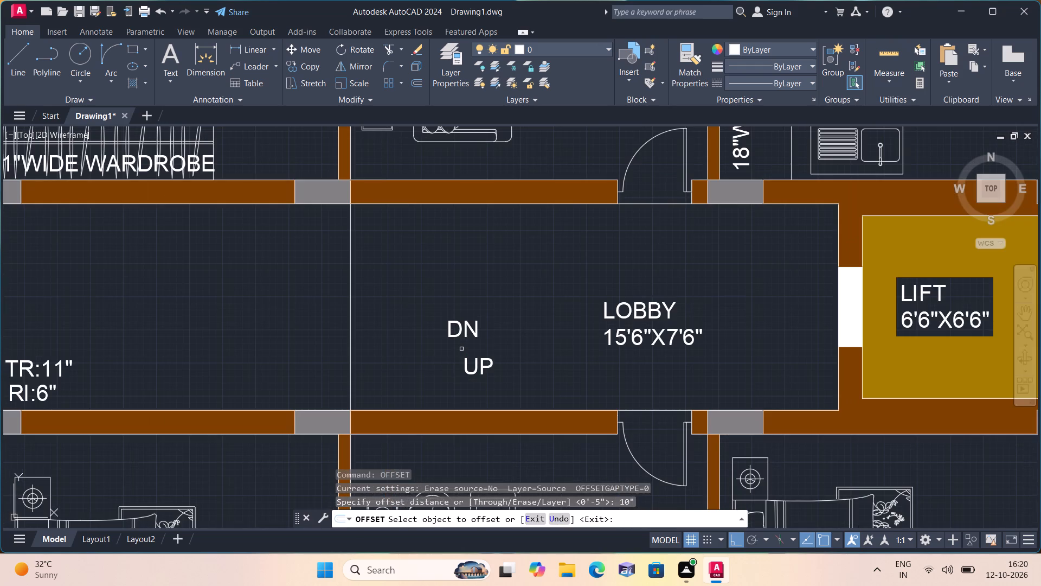
scroll(461, 349, "down", 1)
scroll(461, 349, "up", 1)
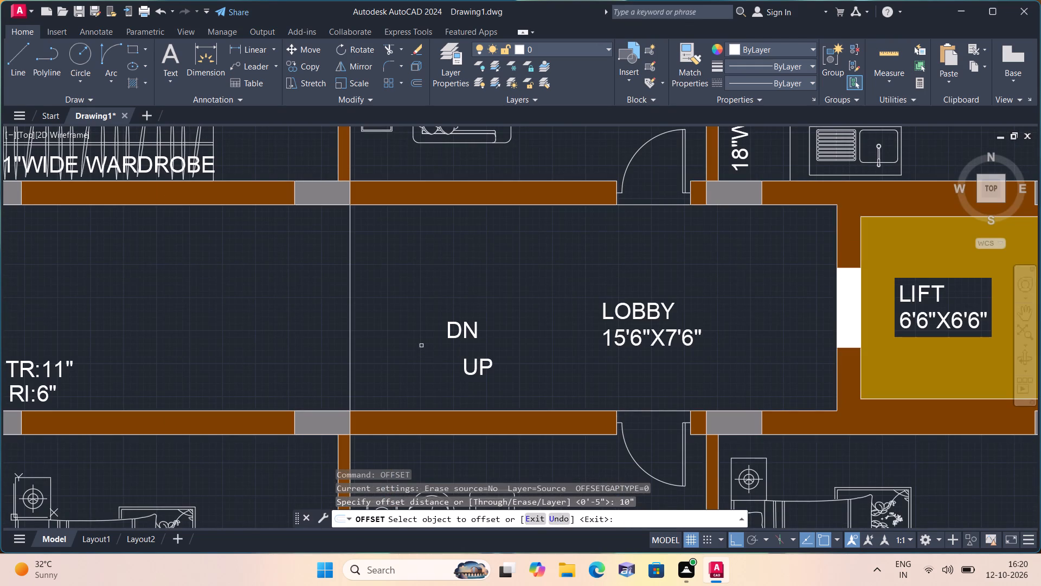
left_click(350, 303)
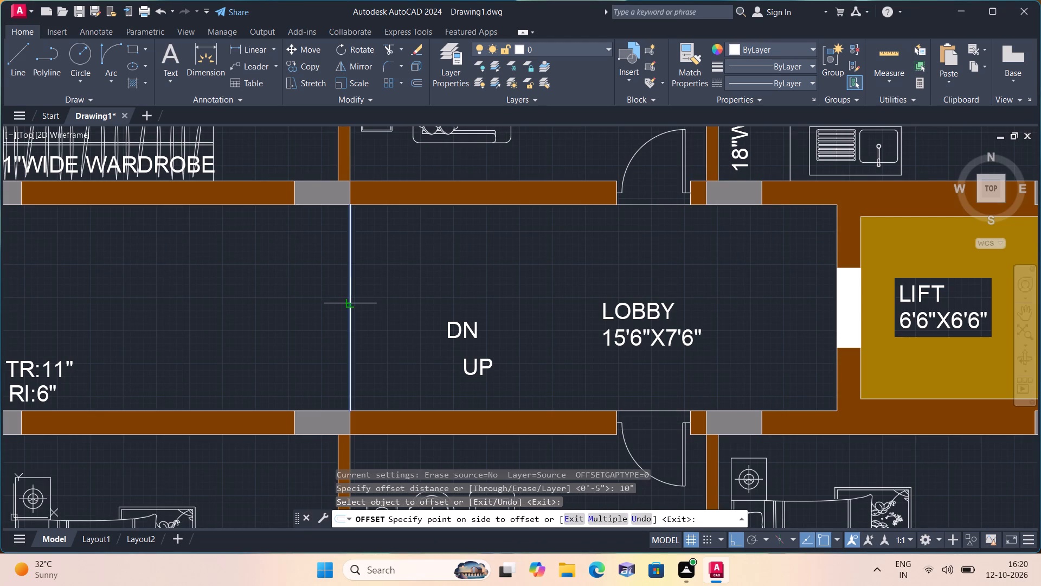
left_click(388, 300)
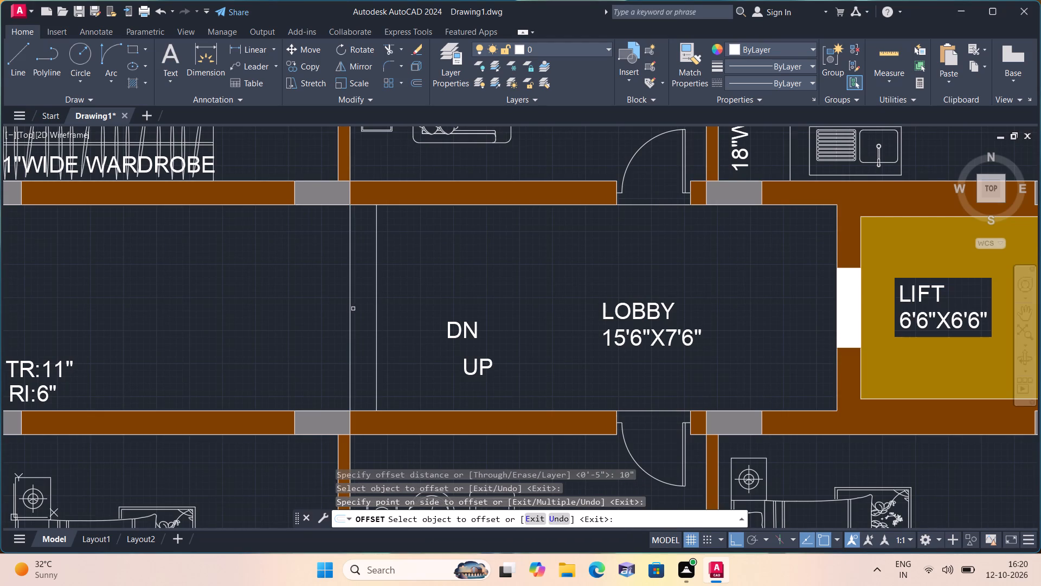
Offset eight successive tread lines at 10" spacing from the original vertical line toward the TR/RI note, and end the Offset command.
left_click(350, 309)
left_click(298, 318)
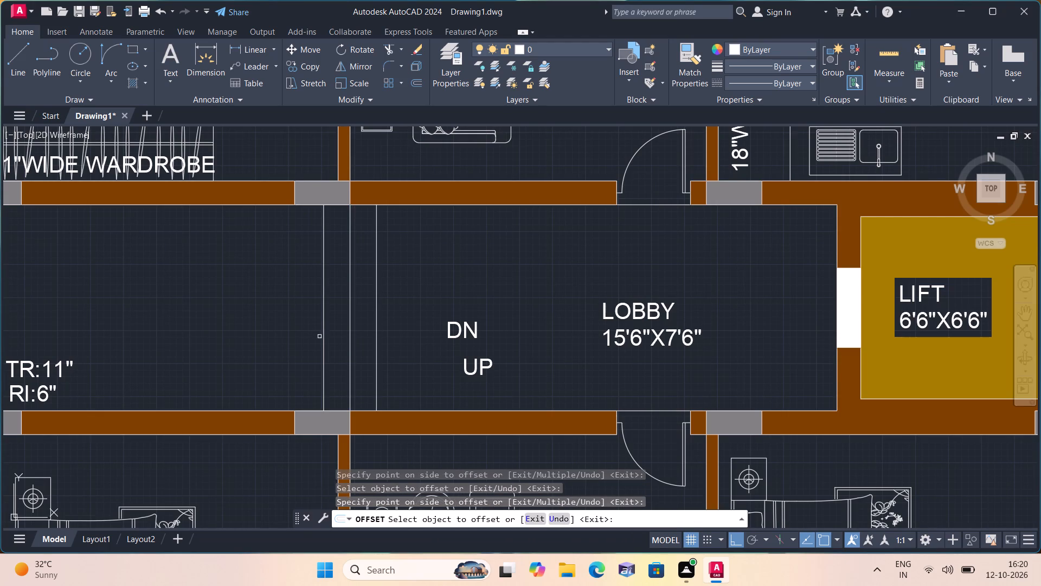
left_click(321, 339)
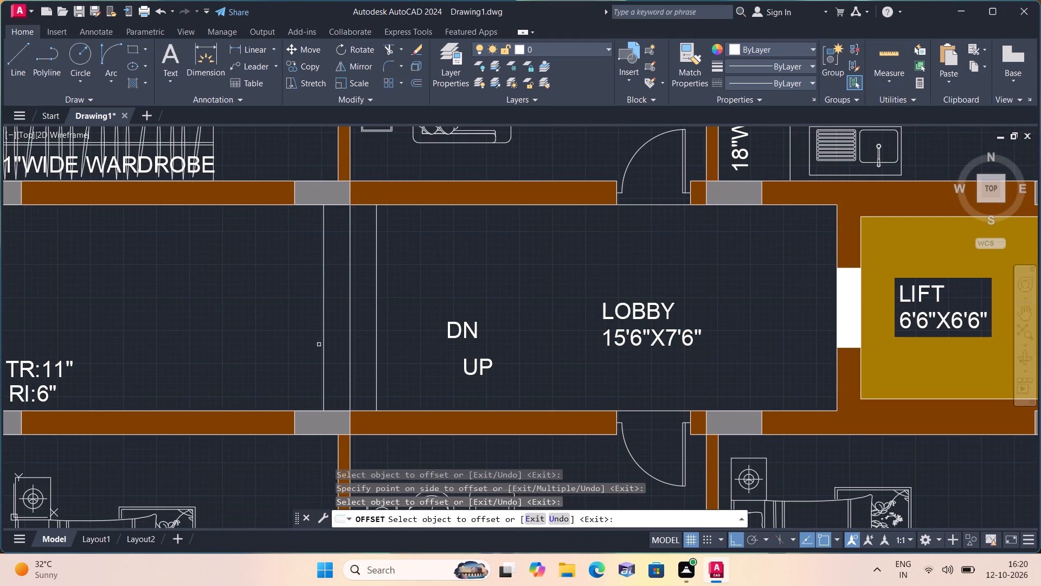
left_click(323, 348)
left_click(302, 341)
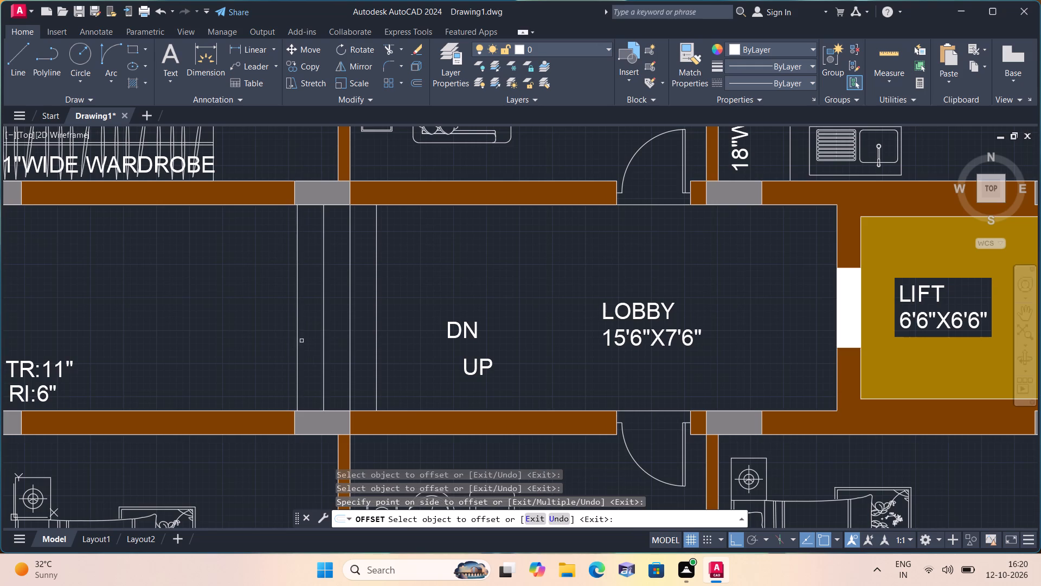
left_click(295, 333)
left_click(299, 335)
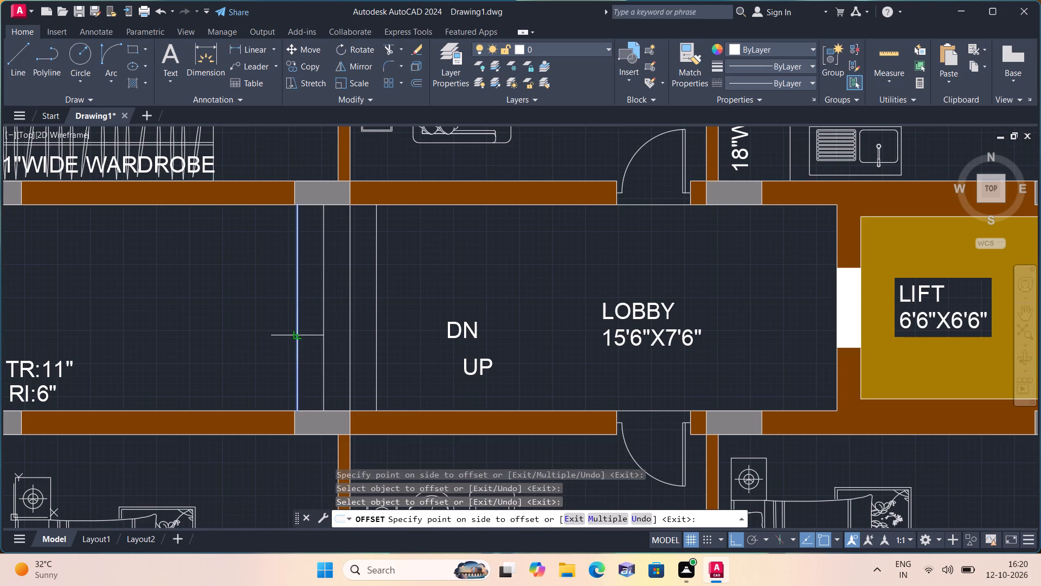
left_click(284, 321)
left_click(269, 307)
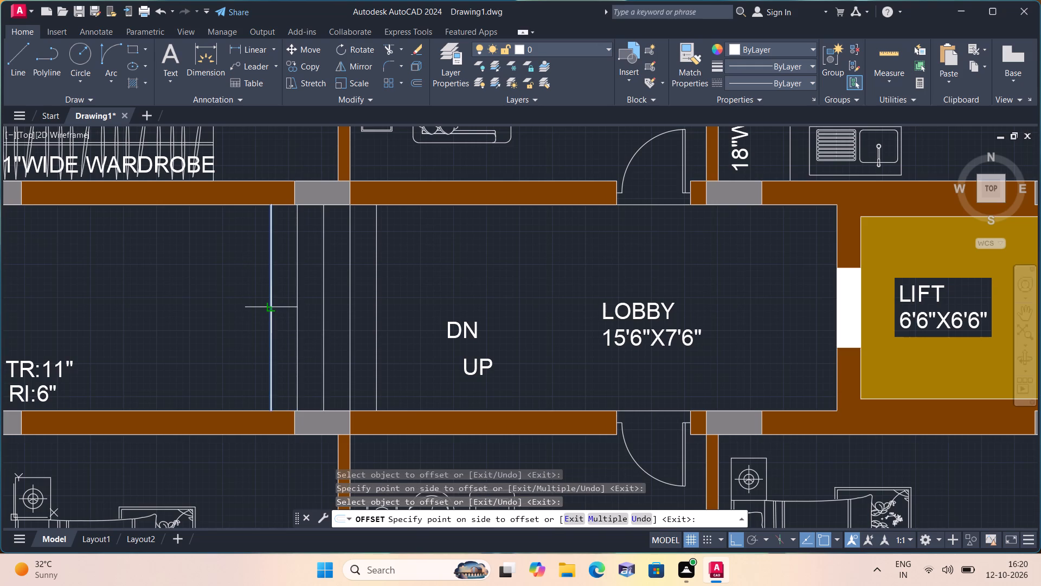
left_click(254, 304)
left_click(246, 294)
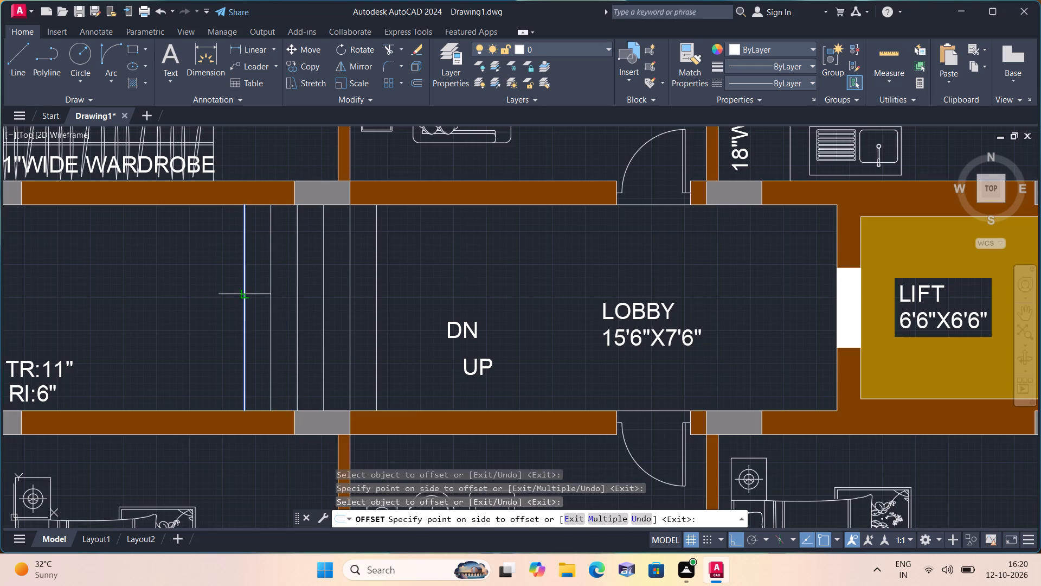
left_click(217, 285)
left_click(217, 287)
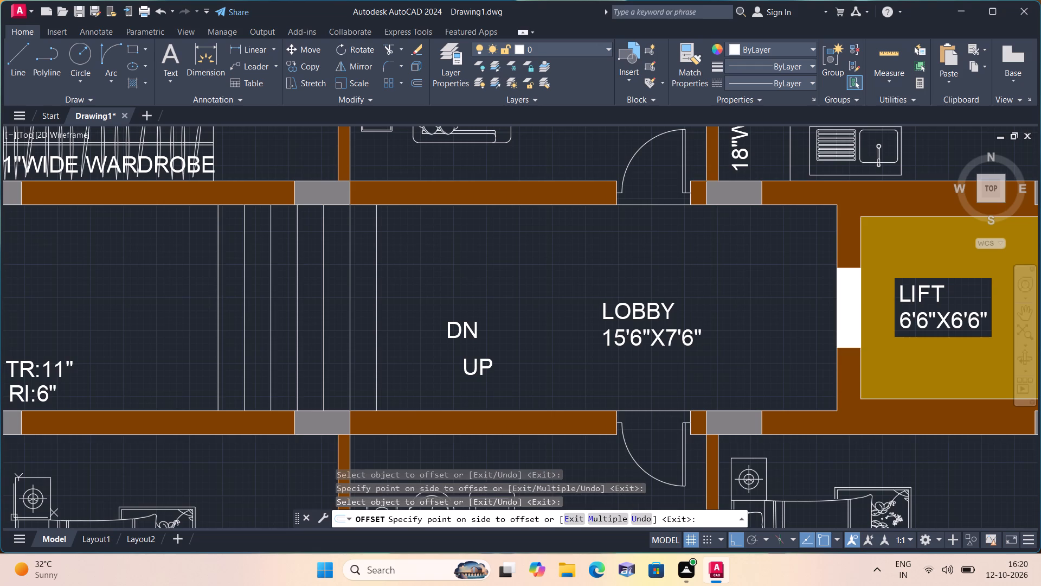
left_click(202, 282)
left_click(190, 271)
left_click(177, 263)
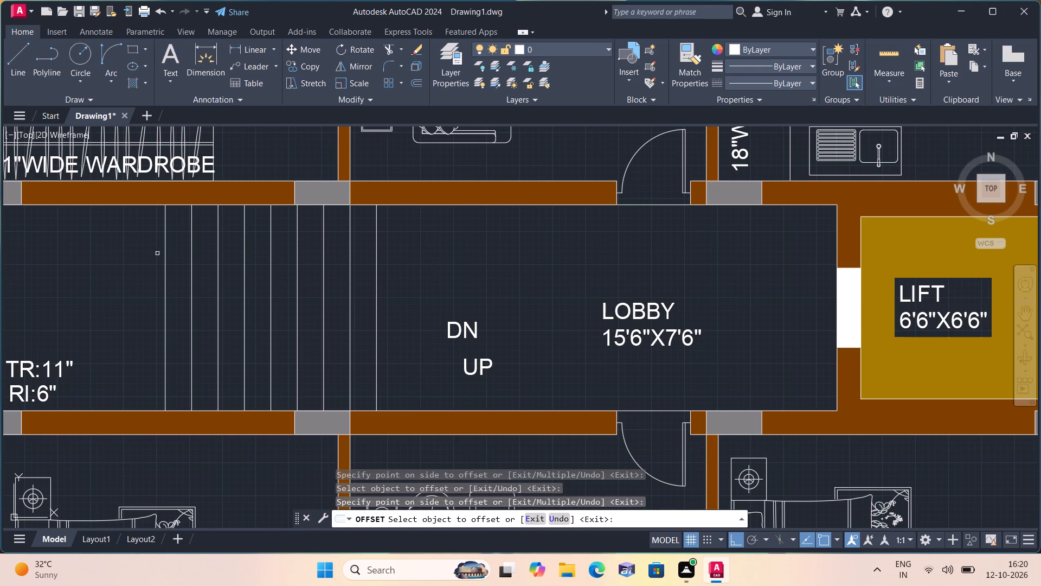
left_click(166, 265)
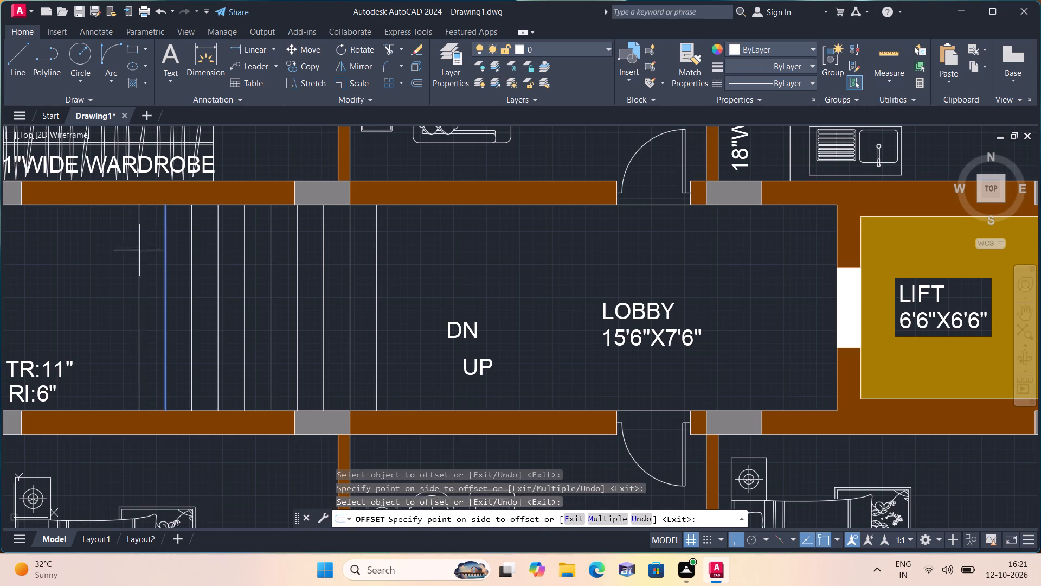
left_click(123, 241)
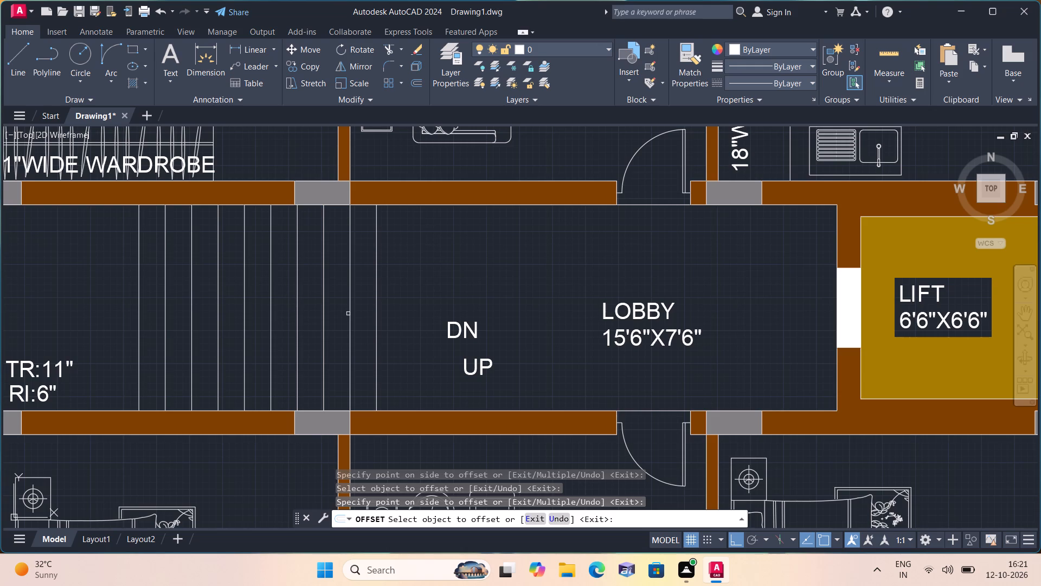
scroll(348, 314, "down", 1)
scroll(342, 313, "up", 3)
scroll(312, 319, "down", 1)
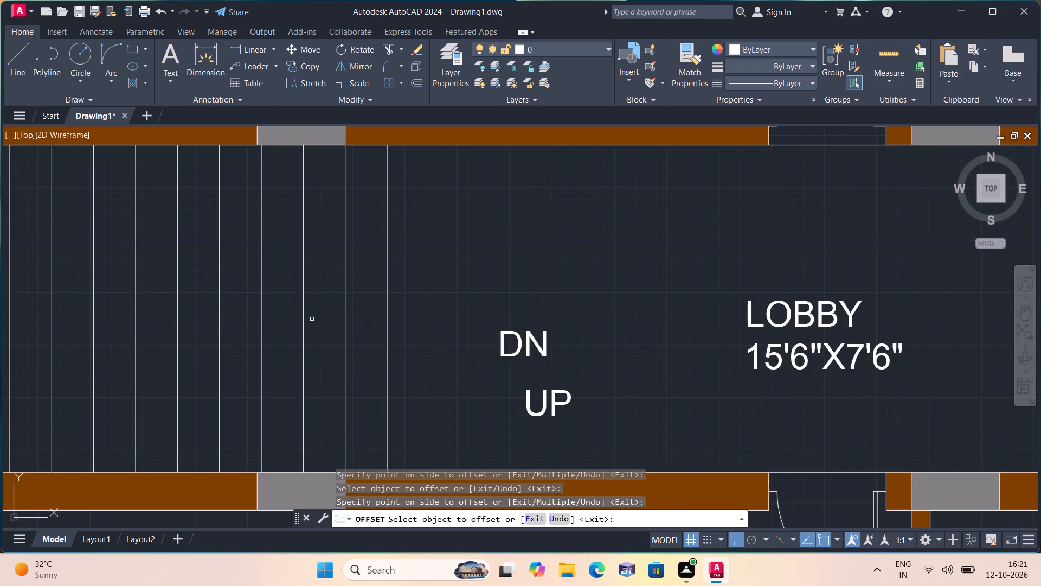
scroll(312, 319, "down", 2)
scroll(312, 319, "up", 1)
scroll(312, 319, "down", 2)
scroll(312, 319, "up", 1)
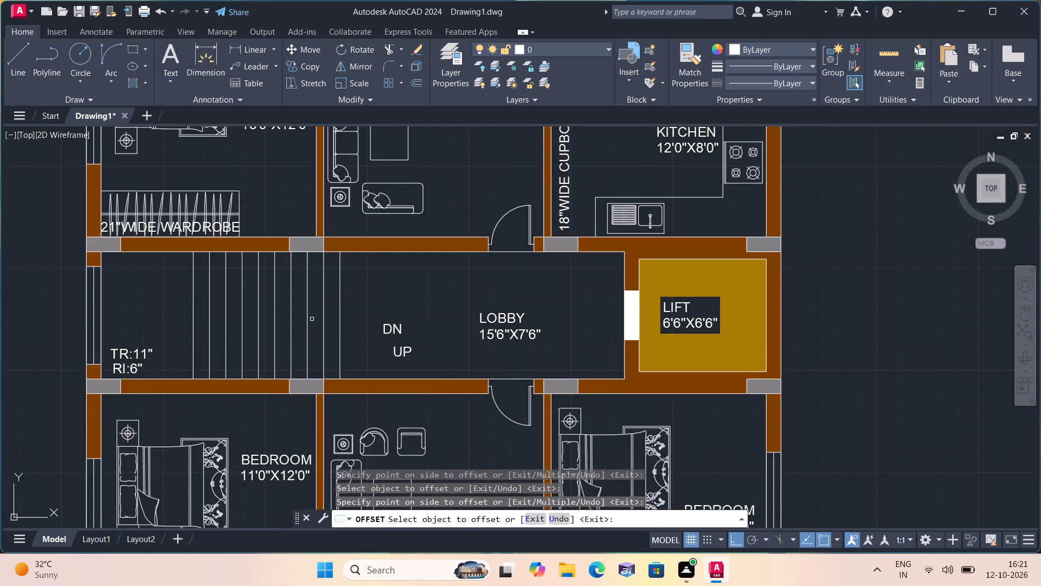
scroll(312, 319, "up", 1)
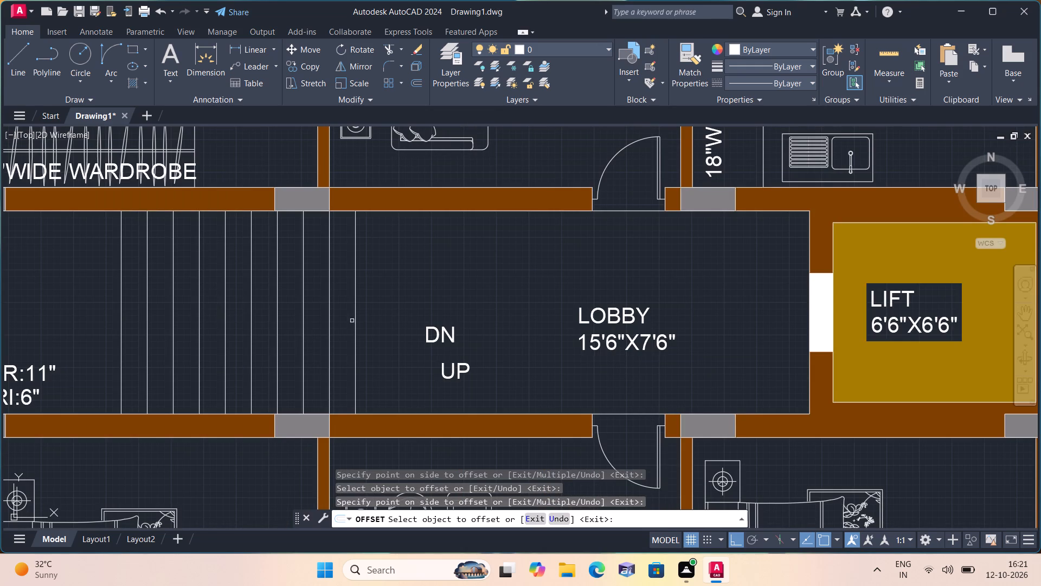
key("Escape")
Draw a horizontal centre line across the stair treads, from the midpoint of the lobby-side tread line to the tread line nearest the TR/RI note.
key("l")
key("space")
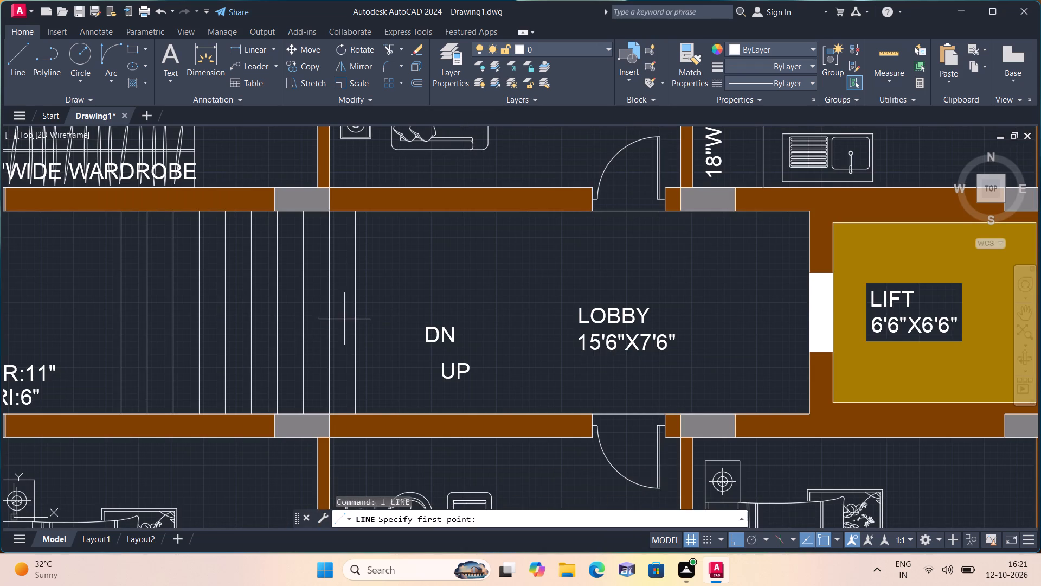
left_click(356, 312)
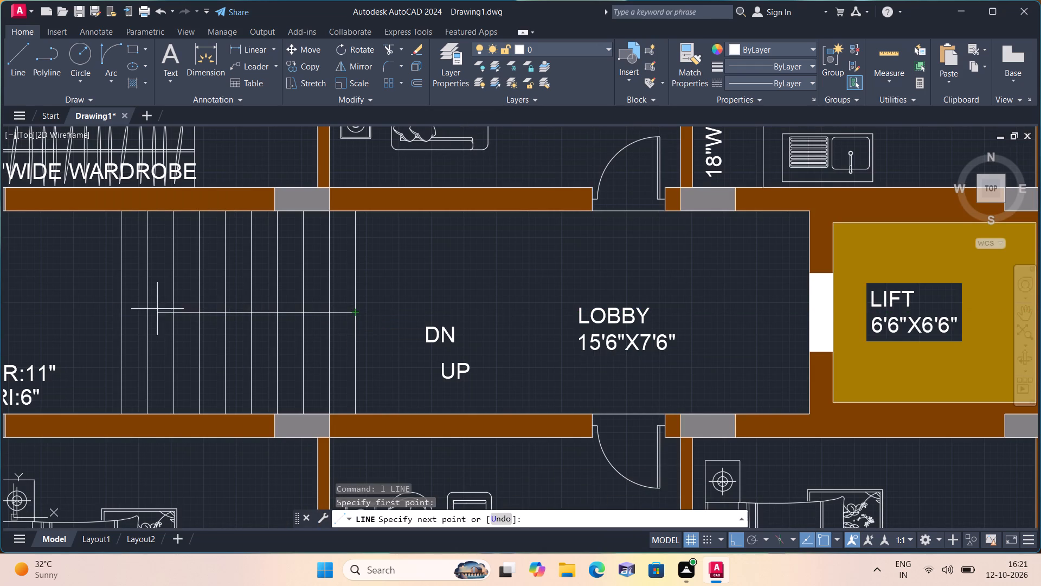
left_click(124, 314)
key("space")
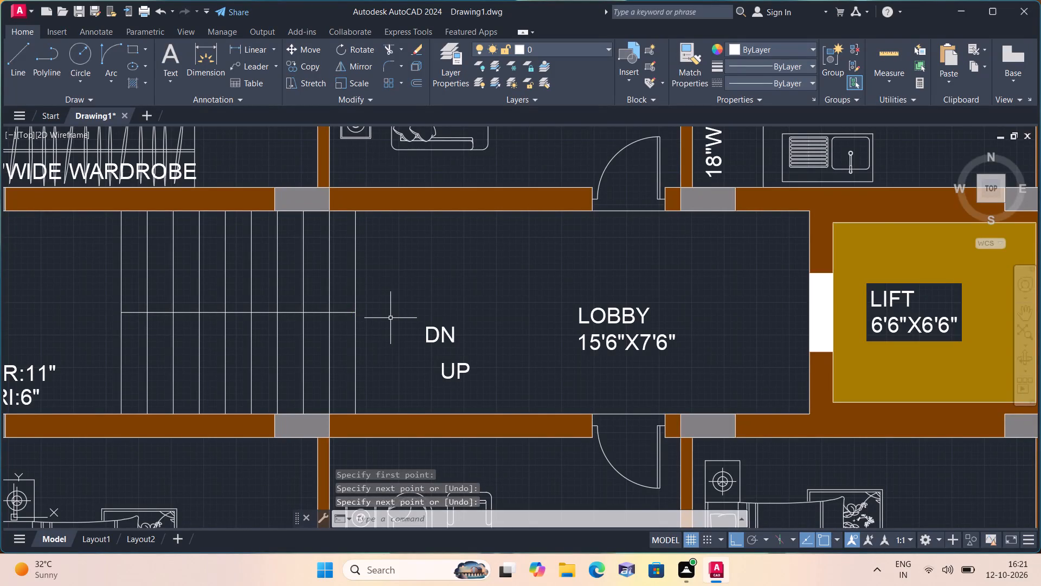
Offset the stair's horizontal centre line by 2" to both sides, above and below.
type("offset")
key("space")
type("2\"")
key("space")
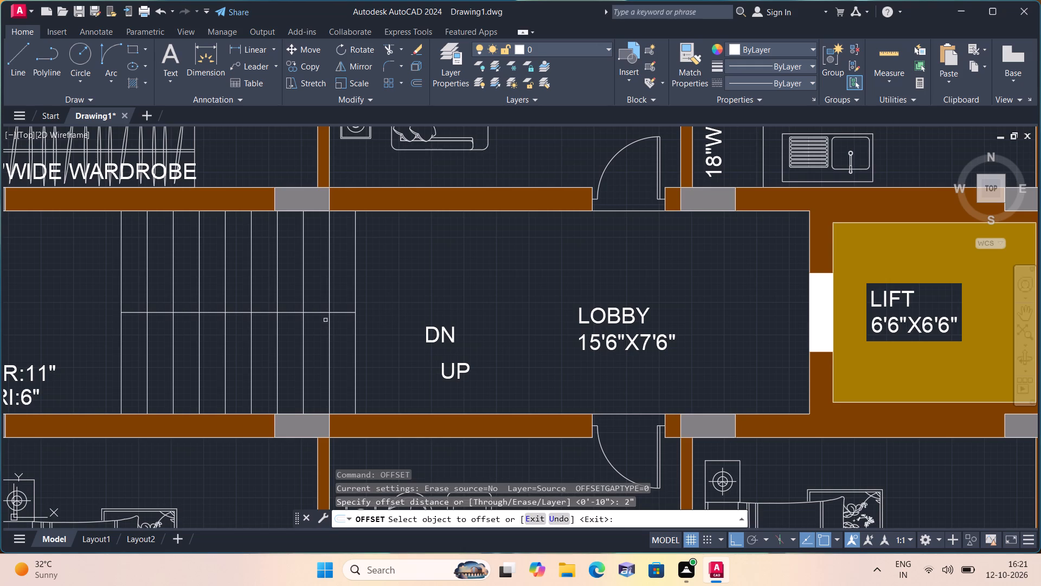
left_click(314, 311)
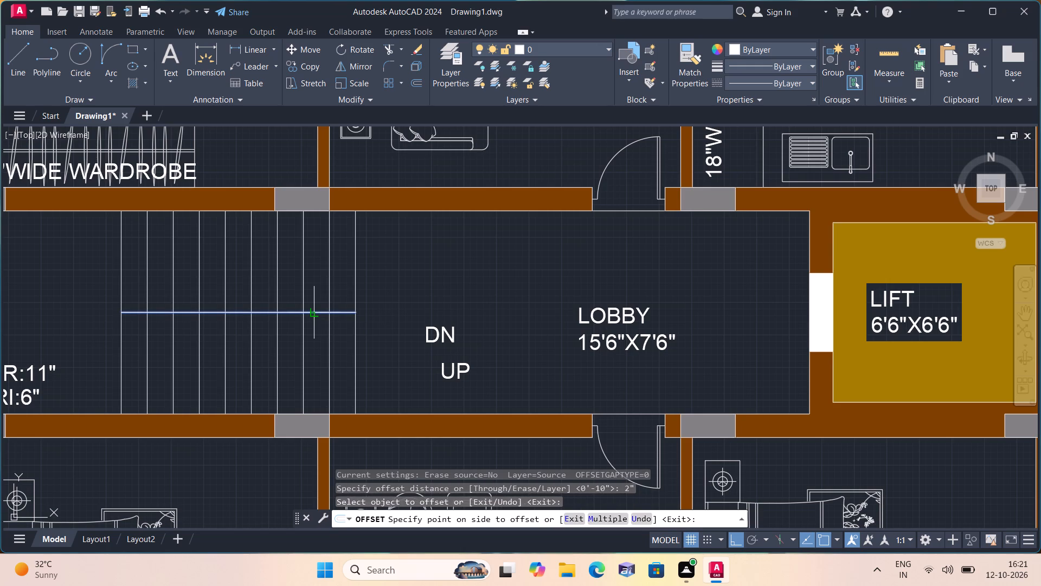
left_click(313, 321)
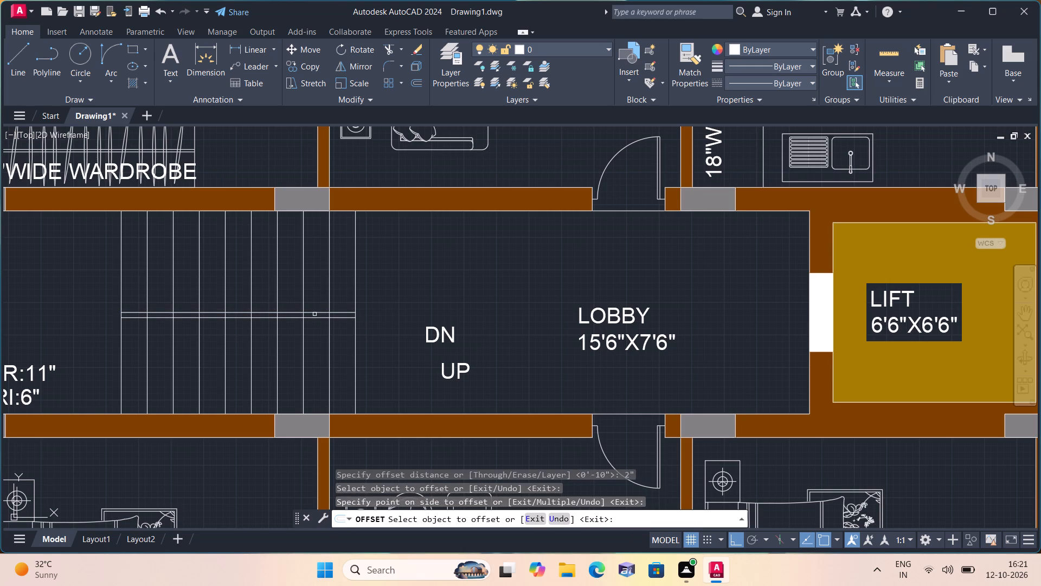
left_click(314, 314)
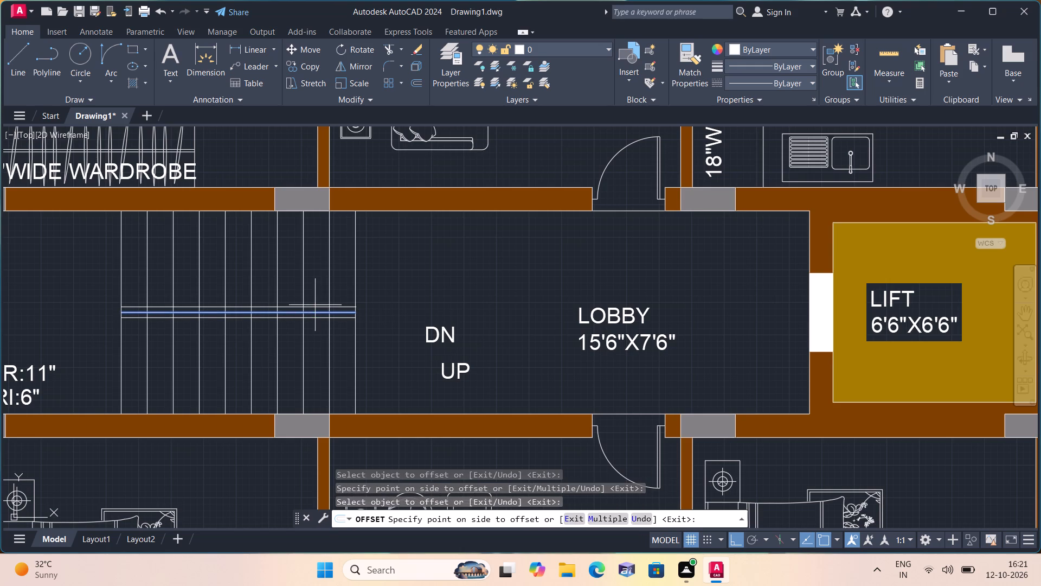
left_click(315, 298)
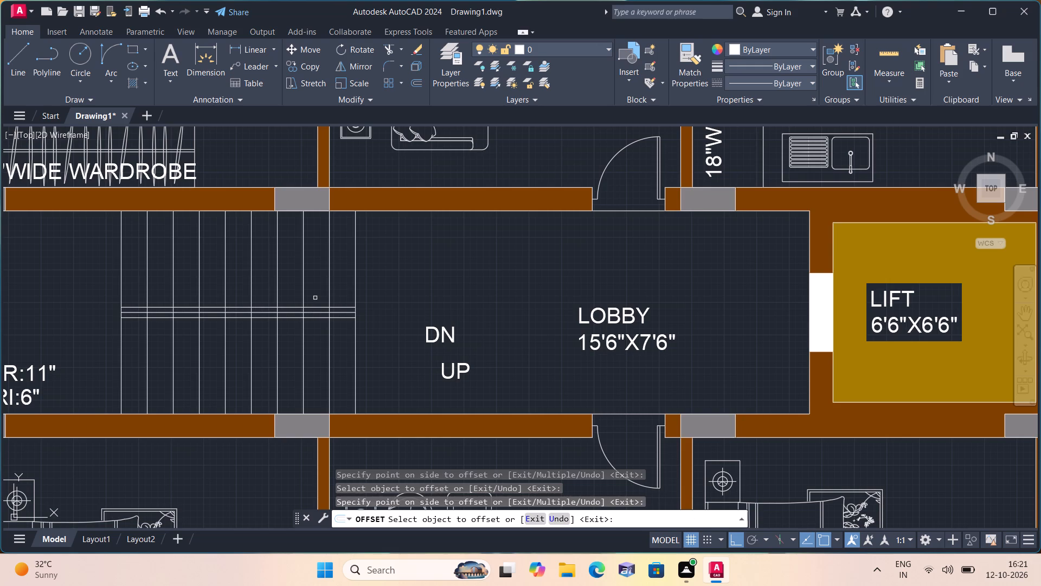
key("Escape")
Trim the inner tread lines out of both gaps between the two outer handrail lines, leaving the two end tread lines whole.
type("tri")
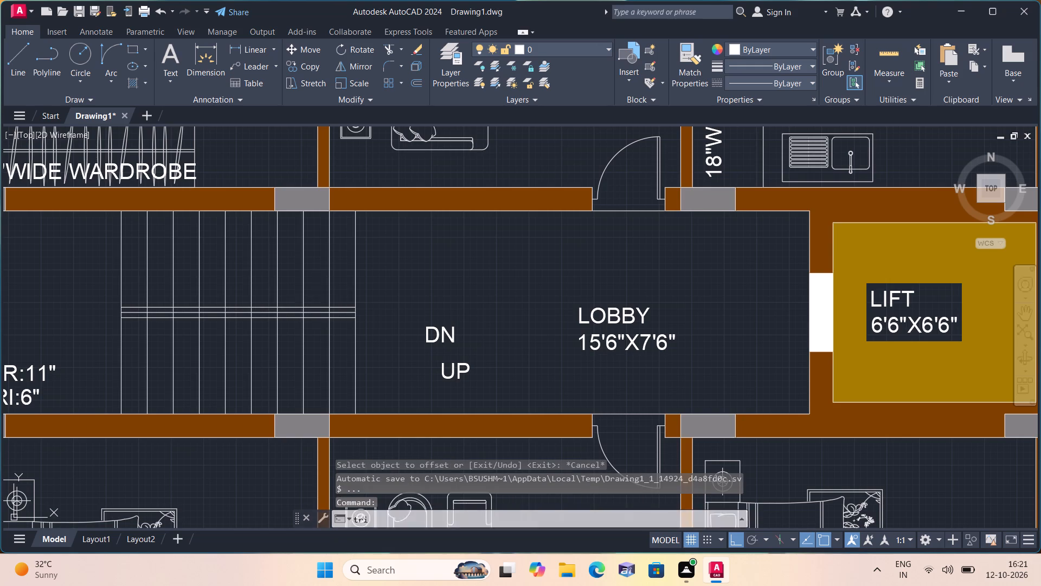
key("m")
key("space")
scroll(250, 322, "up", 2)
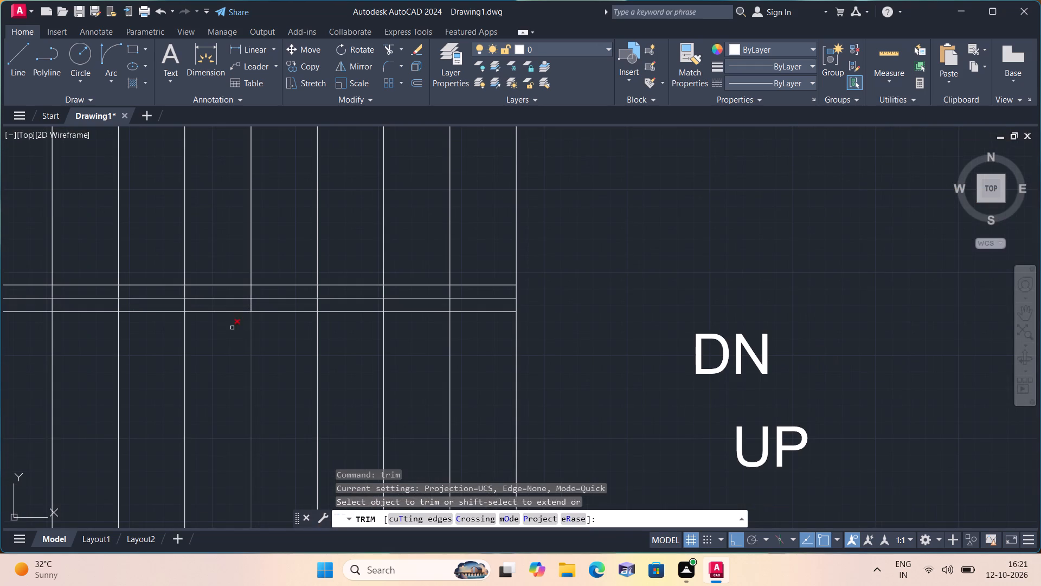
middle_click_drag(160, 324, 286, 365)
scroll(109, 340, "up", 2)
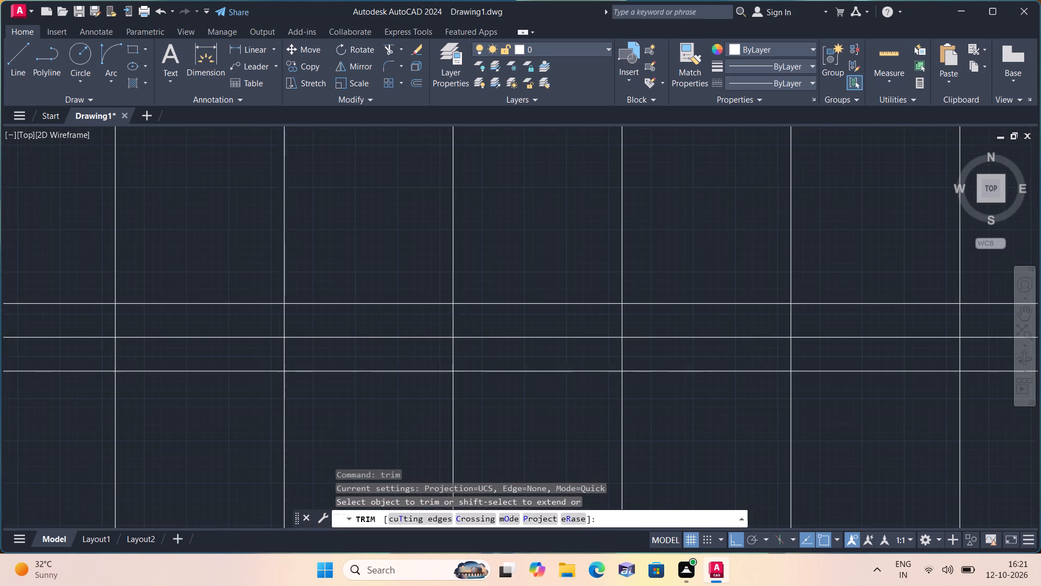
left_click(108, 327)
scroll(589, 327, "down", 2)
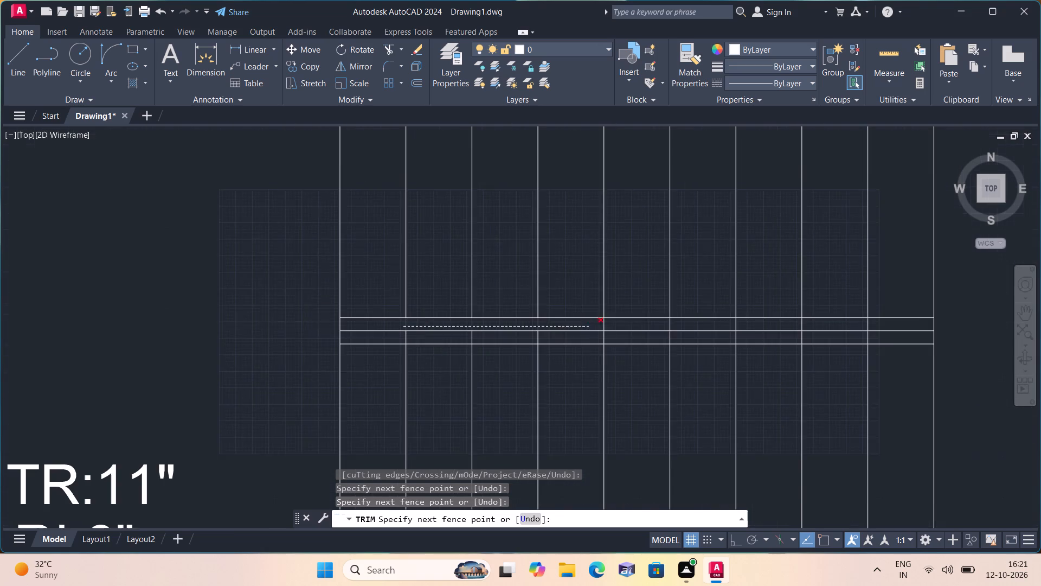
left_click(894, 325)
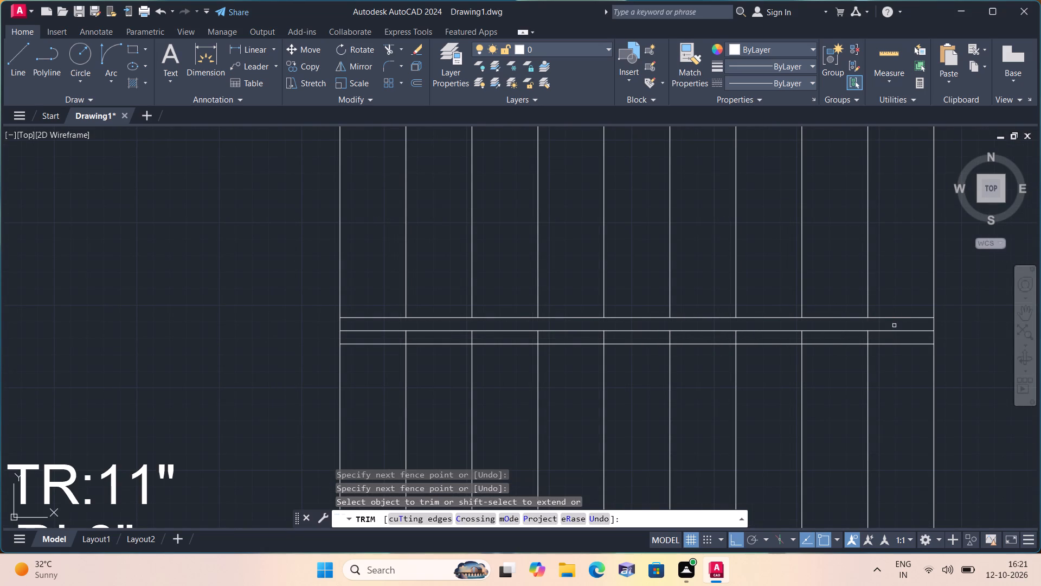
left_click(893, 337)
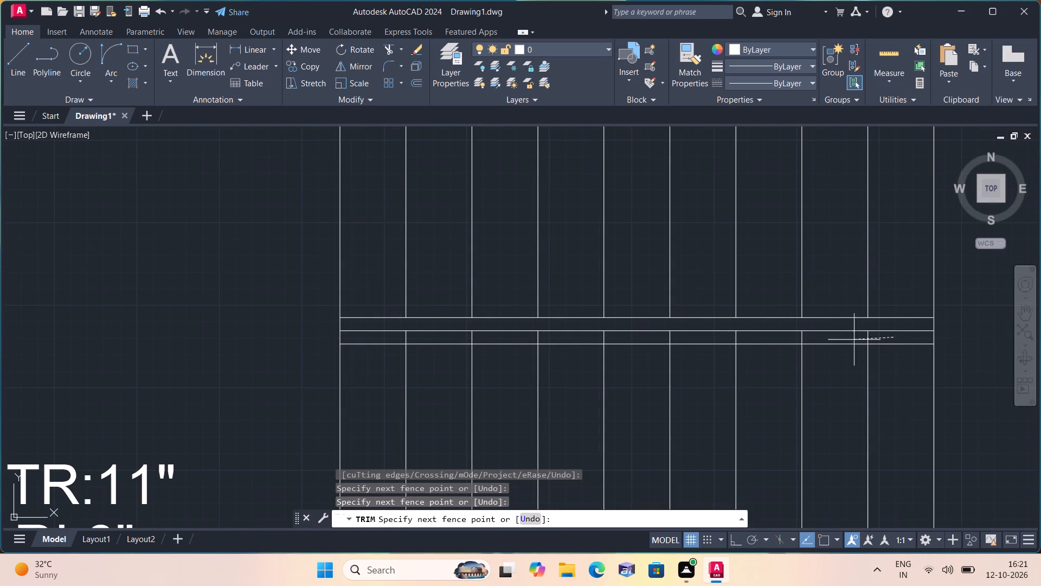
left_click(386, 339)
key("Escape")
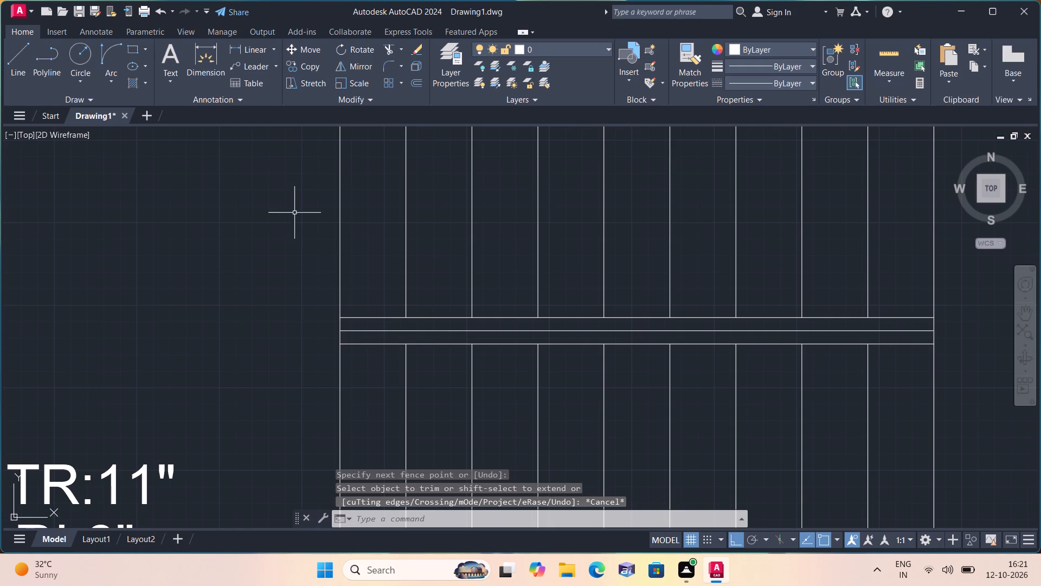
Use Fillet on the two outer handrail lines to close both ends of the handrail with semicircular arcs.
left_click(391, 61)
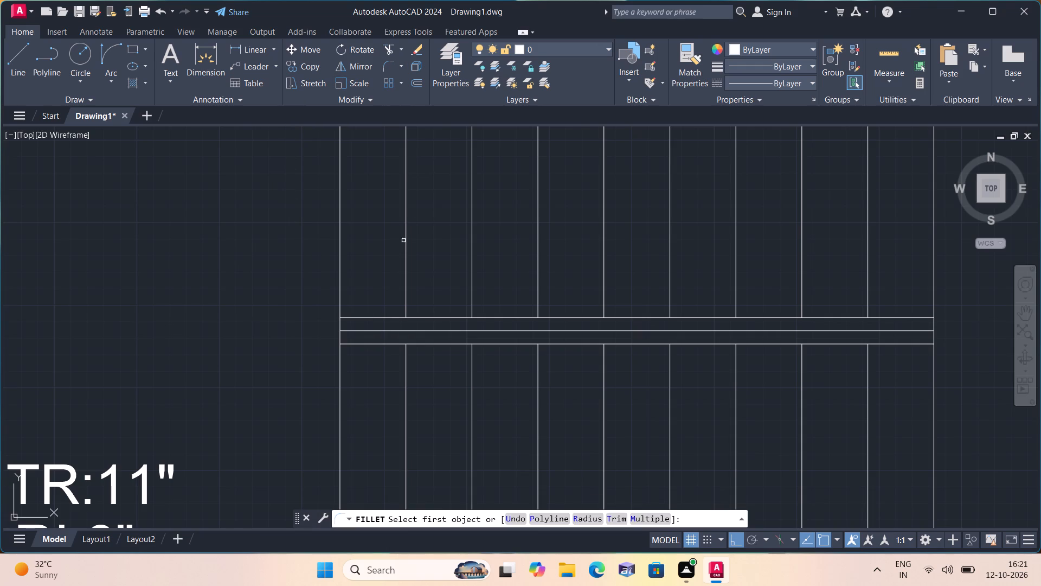
left_click(395, 318)
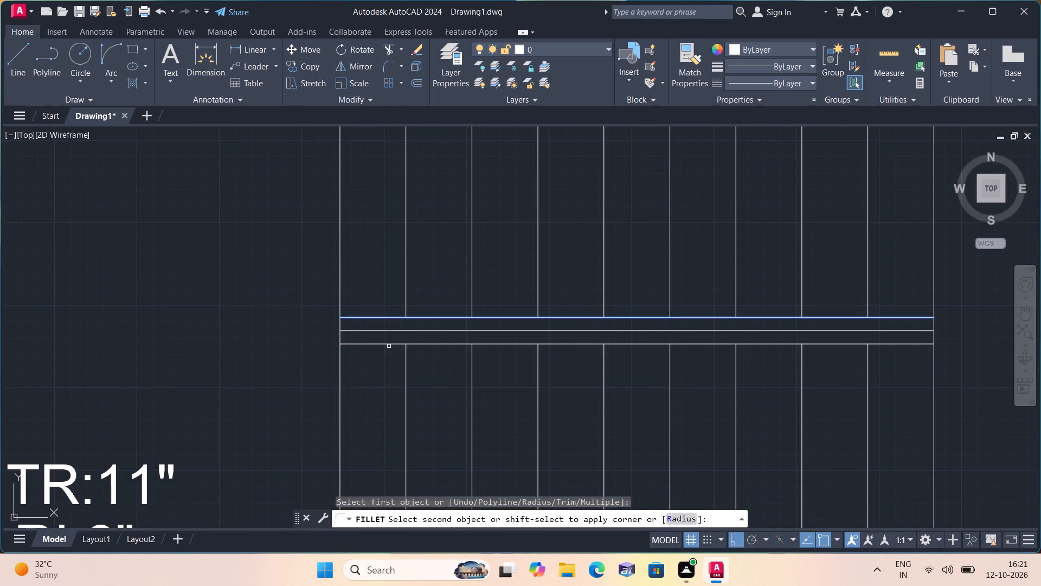
left_click(389, 346)
left_click(389, 342)
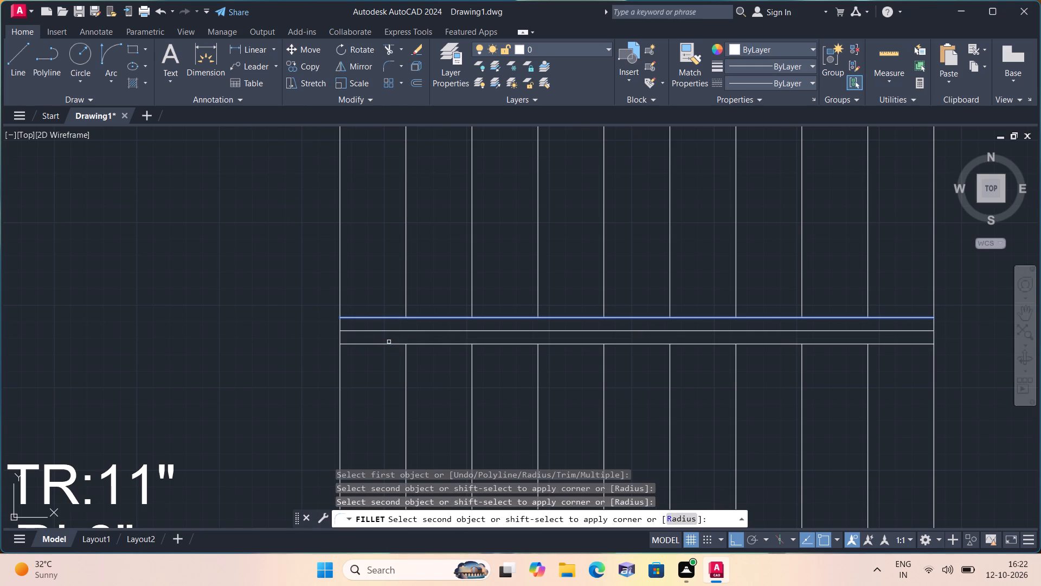
left_click(390, 344)
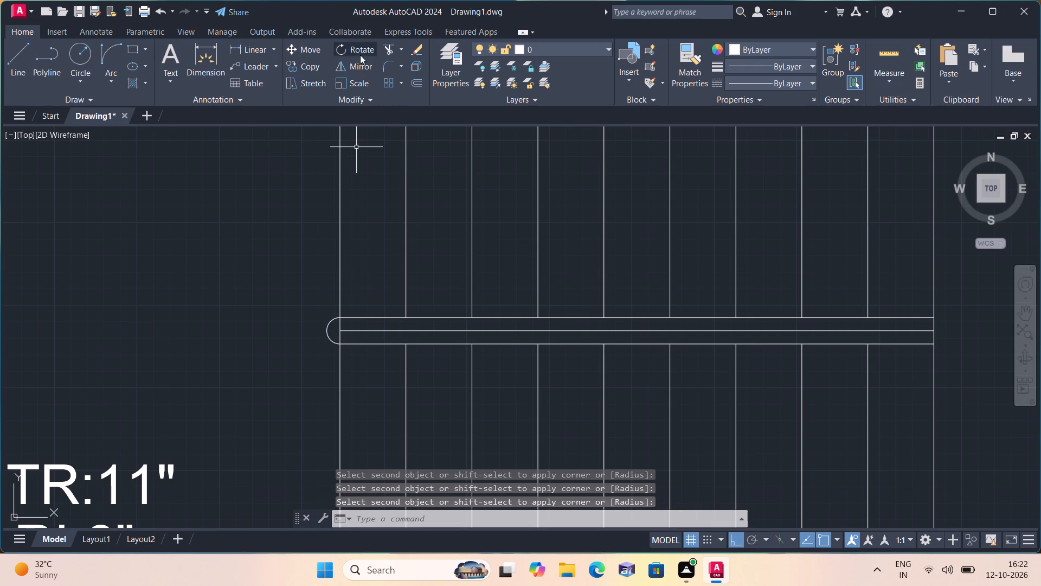
left_click(385, 65)
scroll(448, 183, "down", 2)
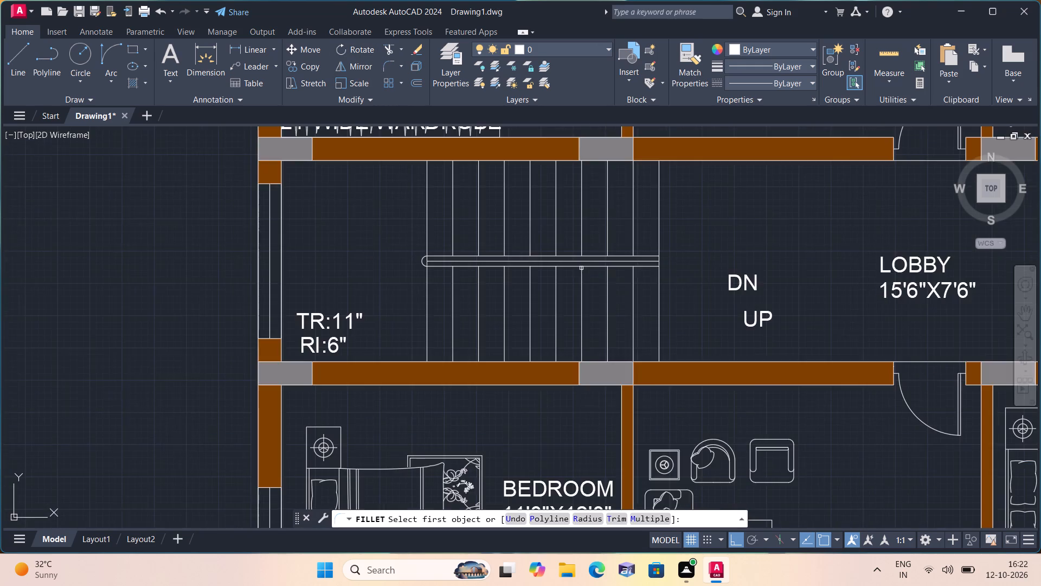
scroll(669, 258, "up", 2)
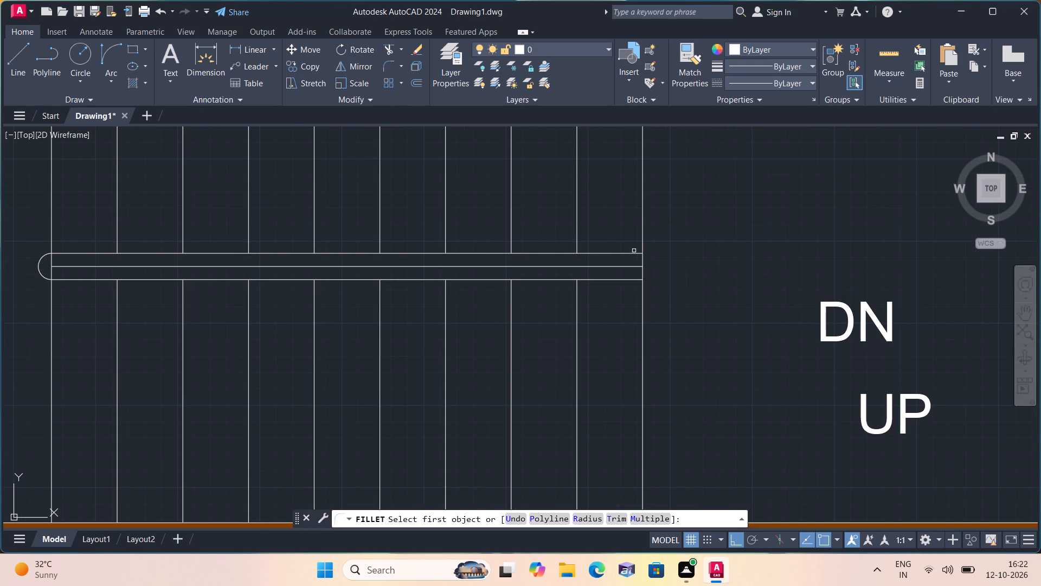
left_click(634, 251)
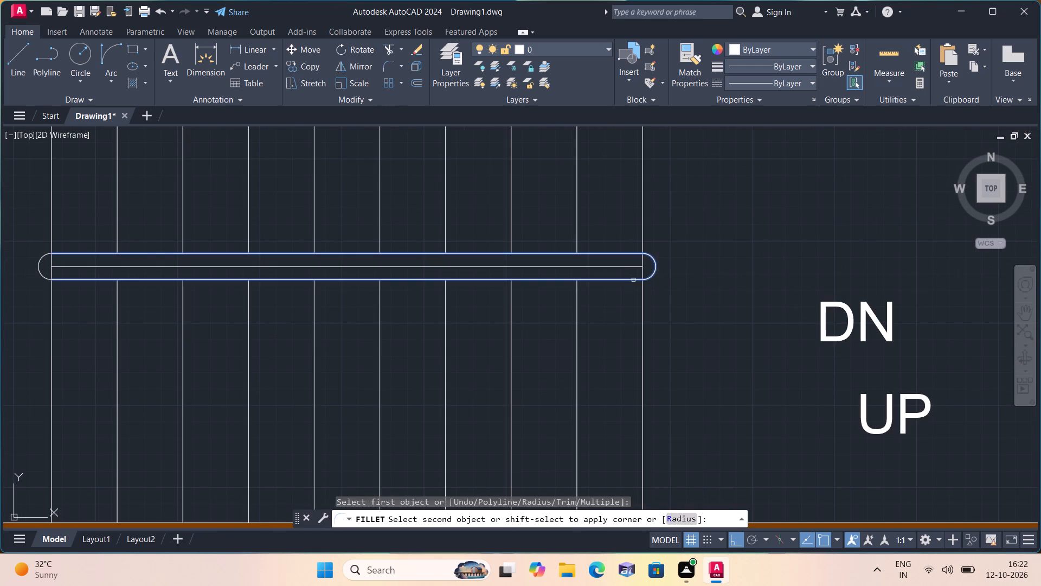
left_click(633, 282)
left_click(633, 281)
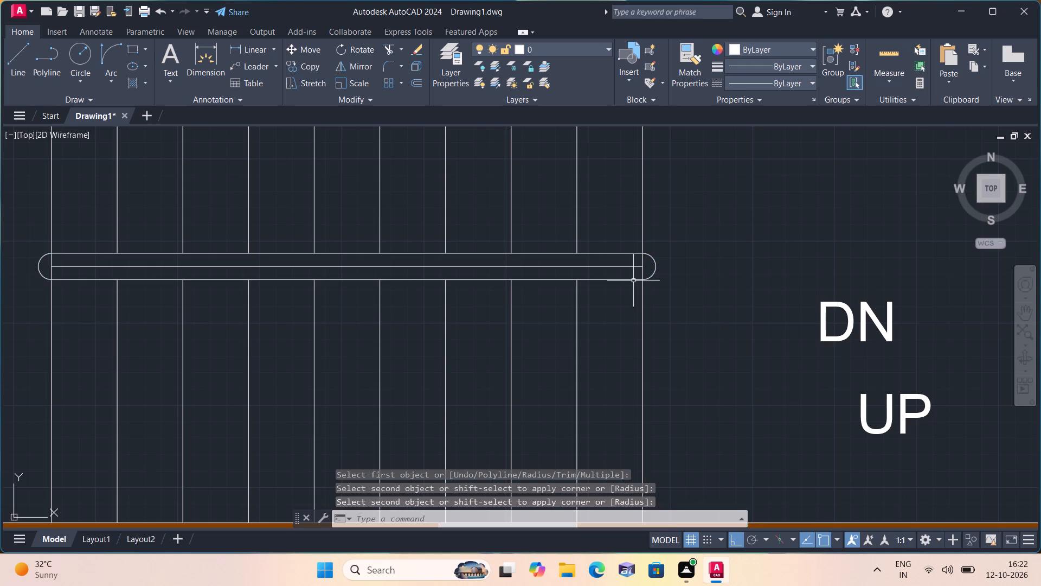
key("Escape")
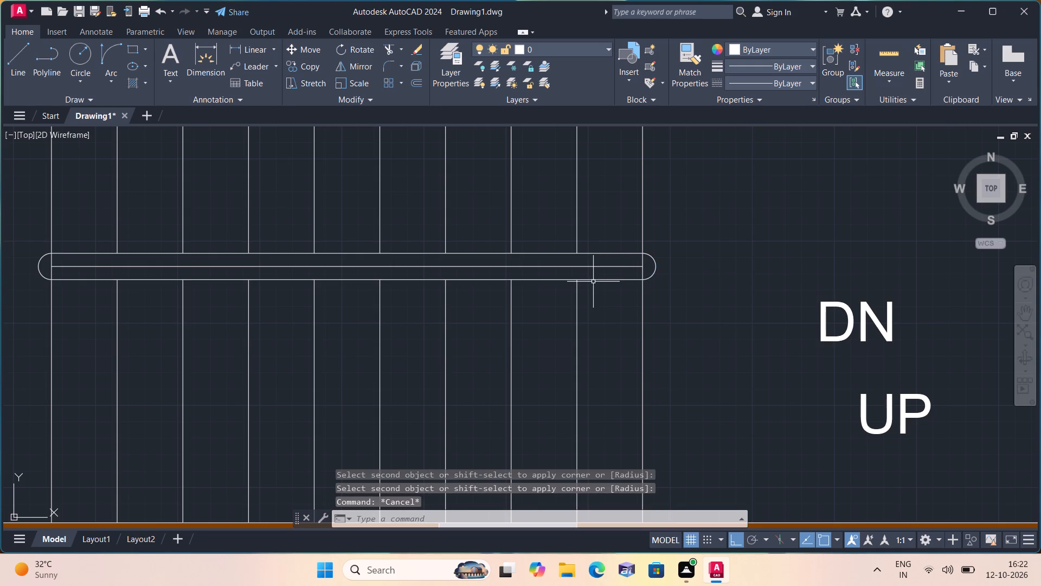
Trim the first and last tread lines where they cross the inside of the rounded handrail.
type("trim")
key("space")
scroll(612, 271, "up", 2)
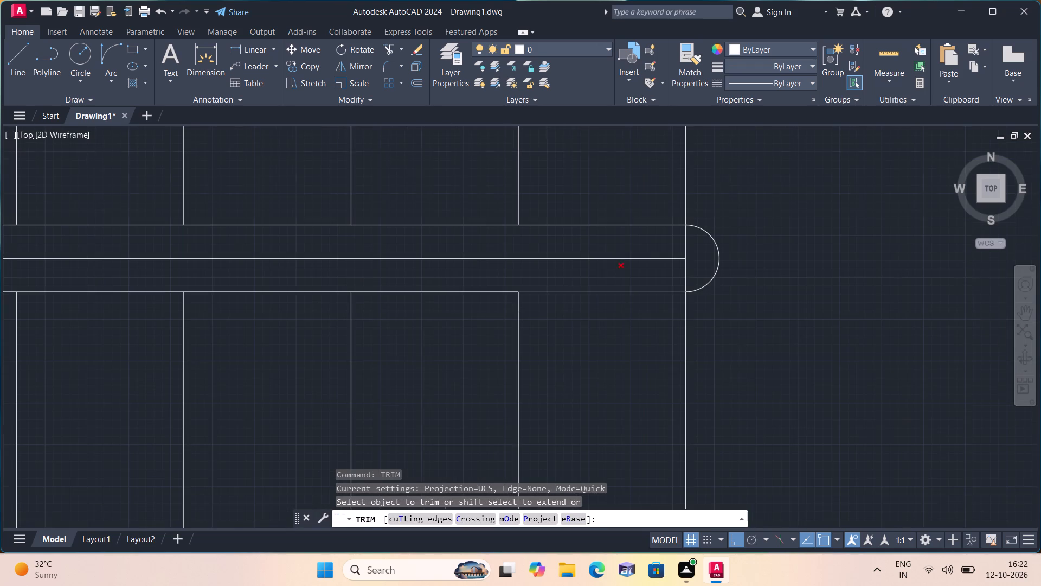
left_click(683, 245)
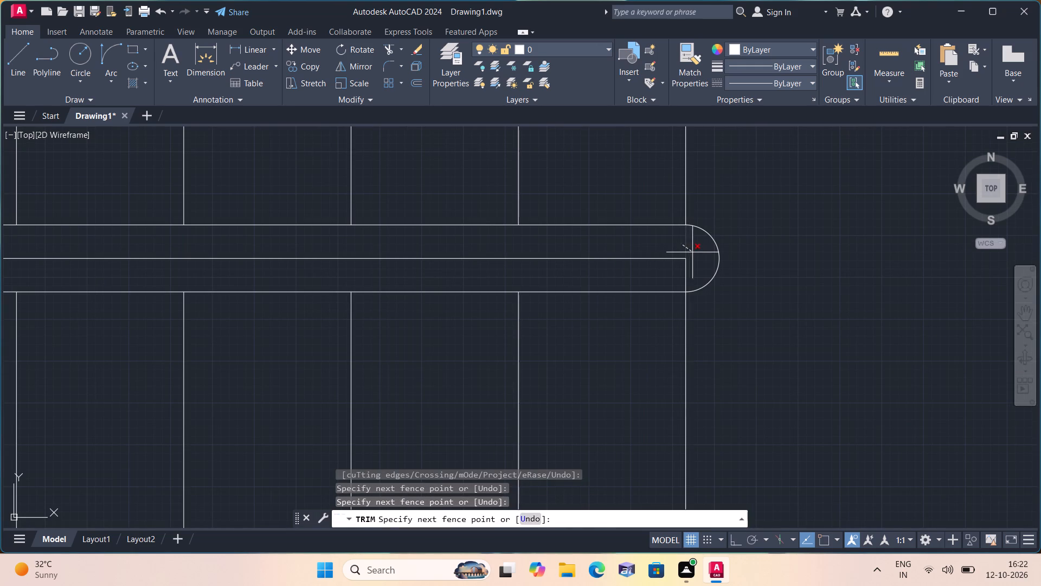
left_click(694, 253)
left_click(694, 256)
left_click(683, 273)
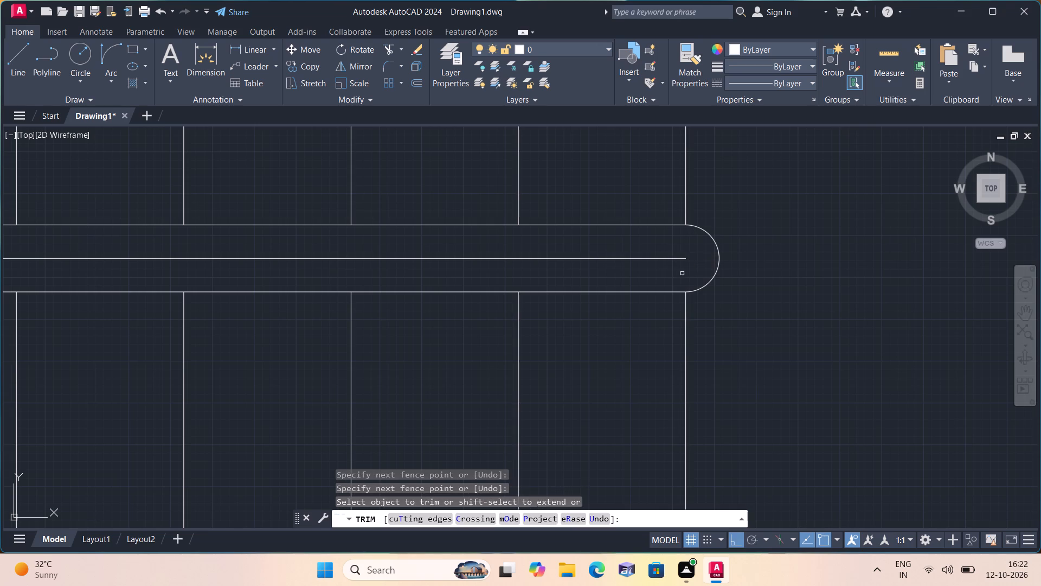
scroll(641, 274, "down", 2)
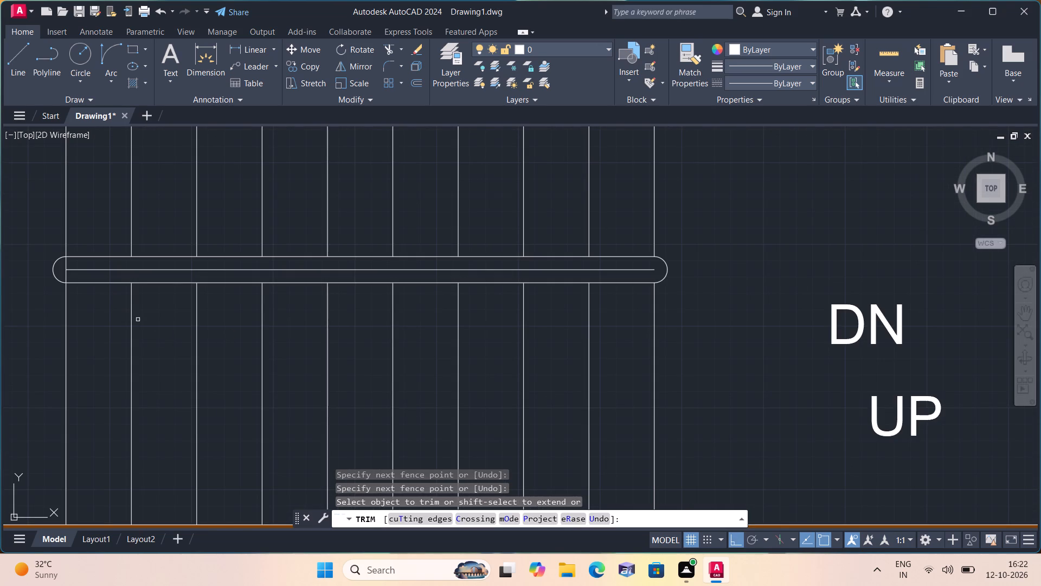
scroll(135, 394, "up", 1)
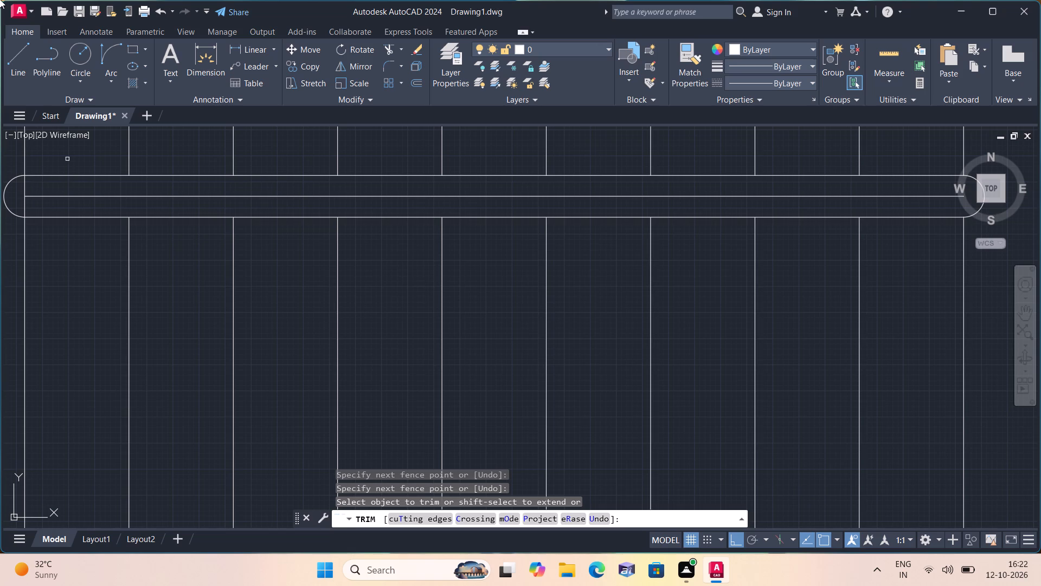
left_click(25, 189)
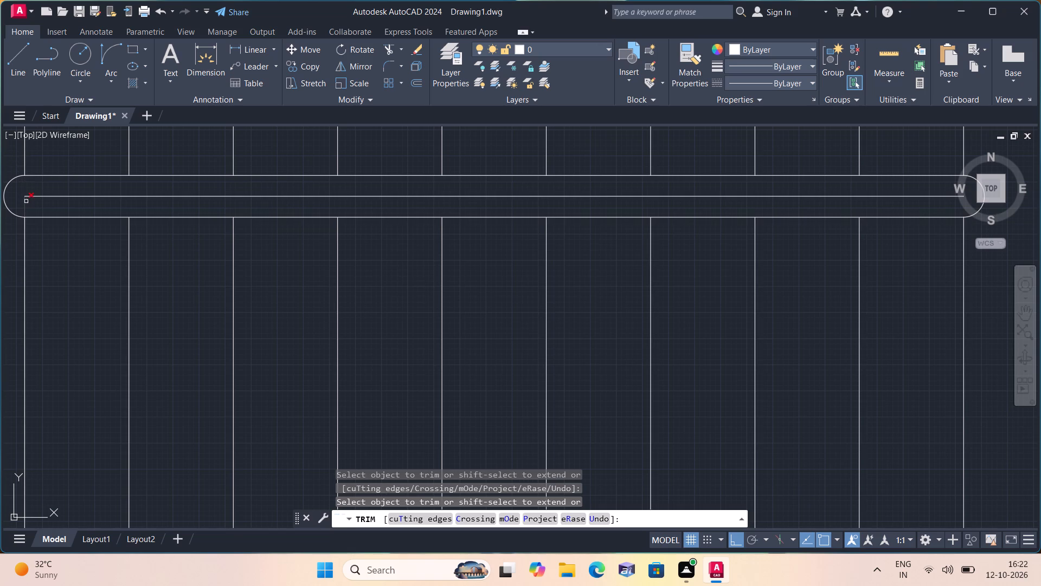
left_click(26, 202)
key("Escape")
Offset the handrail's centre line by 1" to both sides, above and below.
scroll(33, 198, "up", 1)
scroll(36, 200, "down", 1)
type("off 1\"")
key("space")
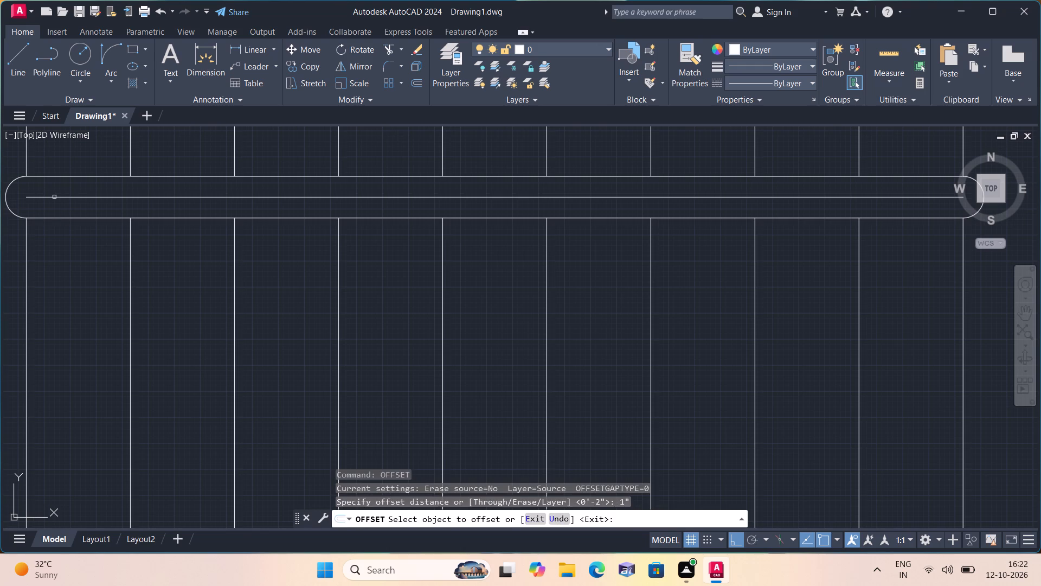
left_click(89, 196)
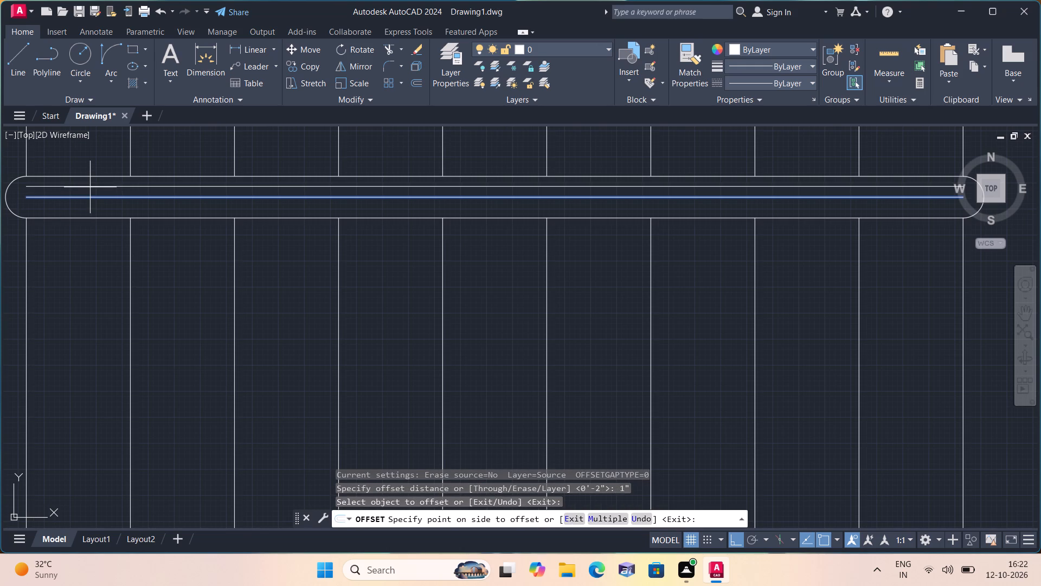
left_click(90, 187)
left_click(91, 199)
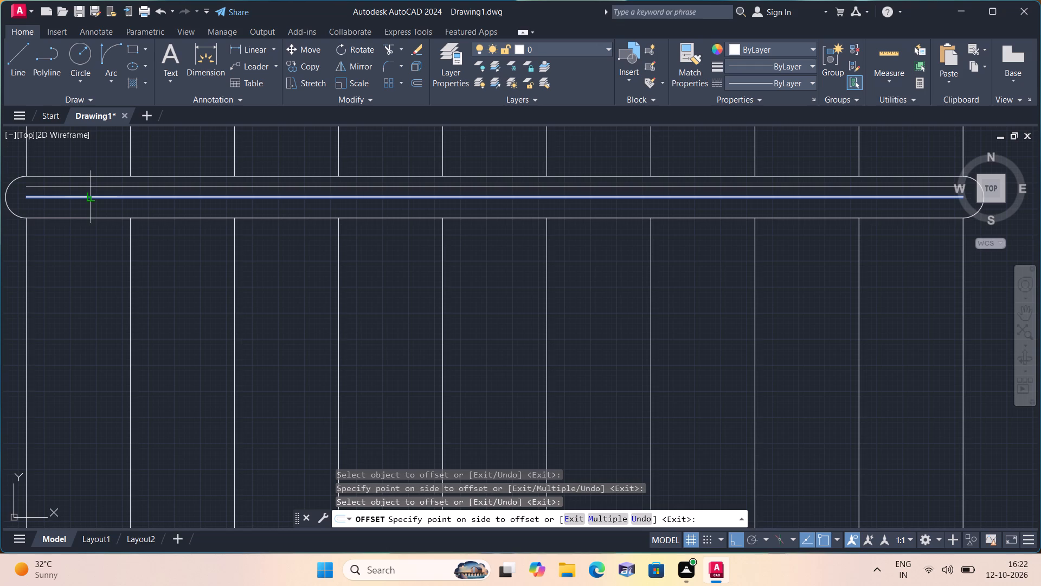
left_click(91, 207)
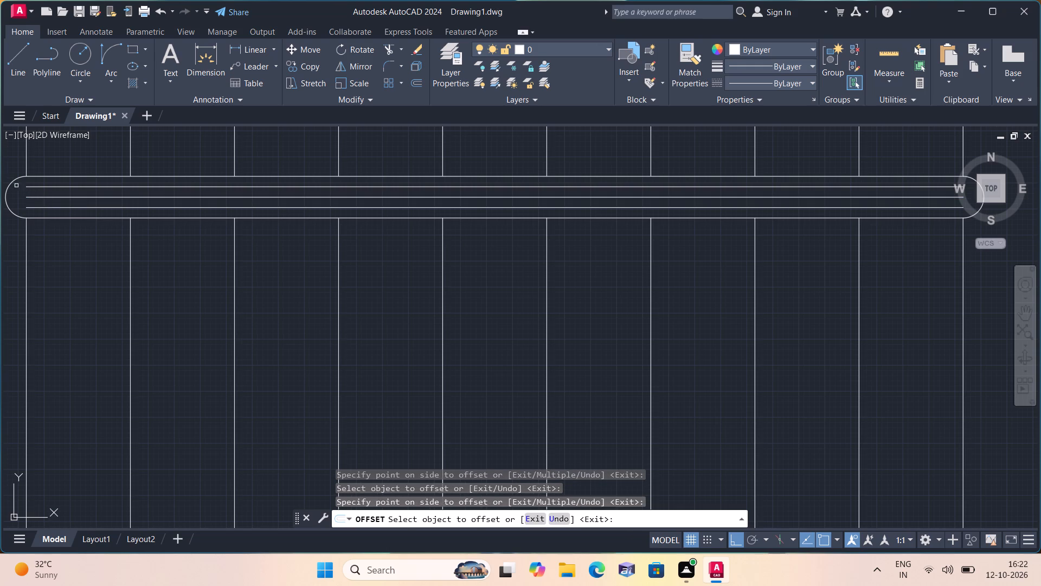
Offset the semicircular arcs at both ends of the handrail 1" inward to join the inner handrail lines.
left_click(11, 182)
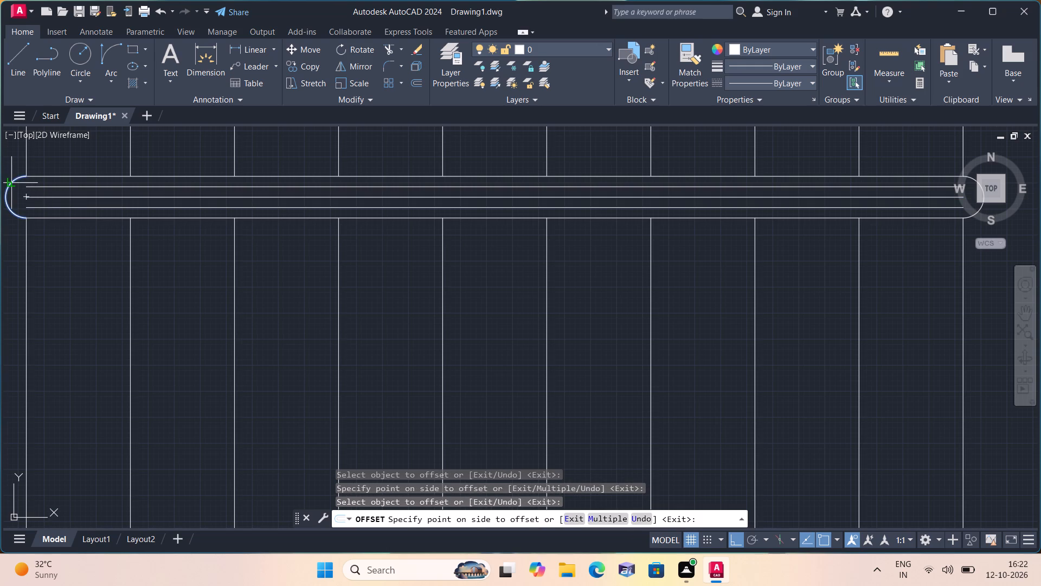
left_click(30, 184)
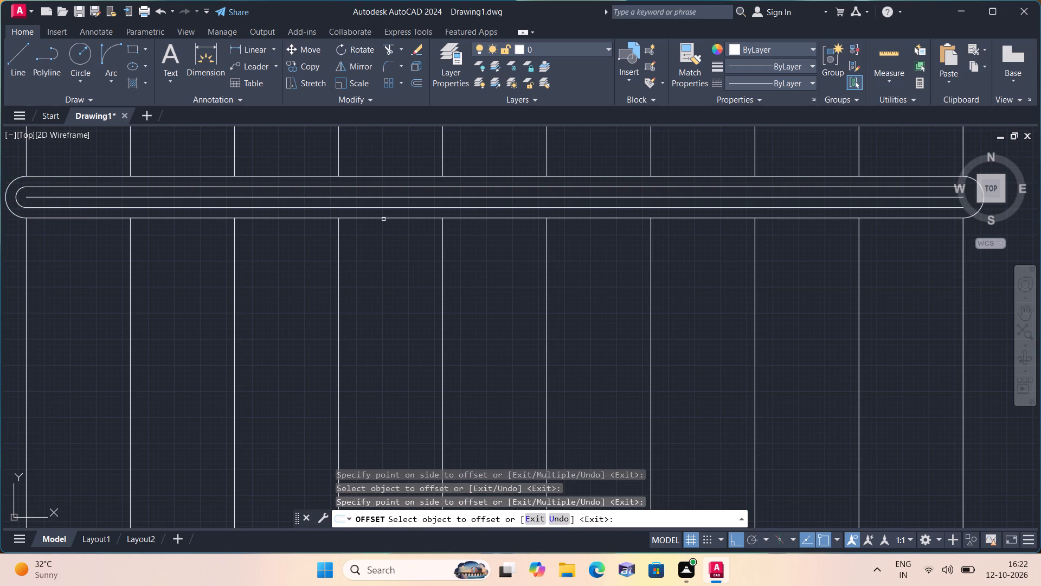
middle_click_drag(613, 203, 478, 267)
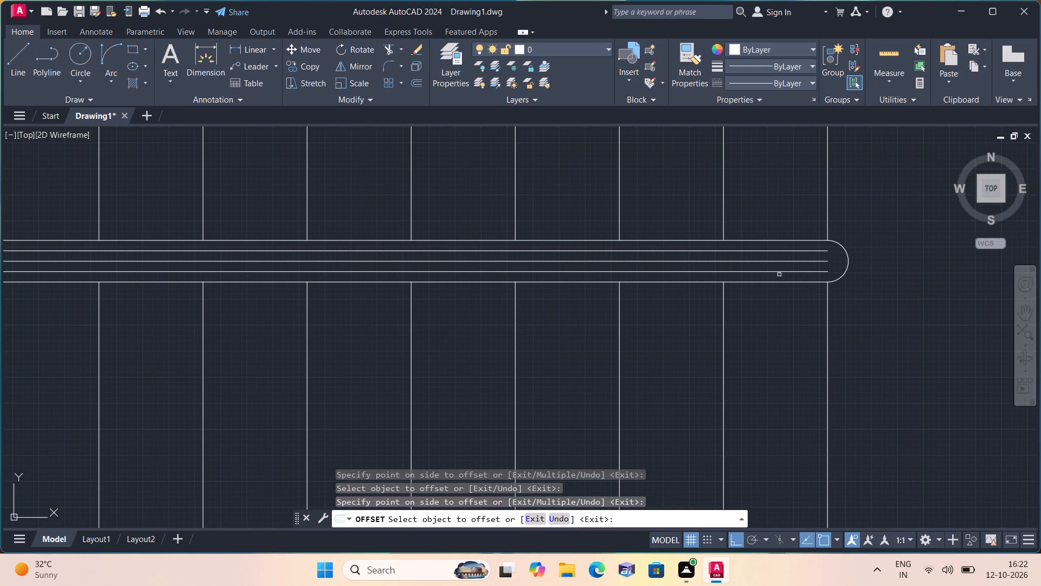
left_click(846, 249)
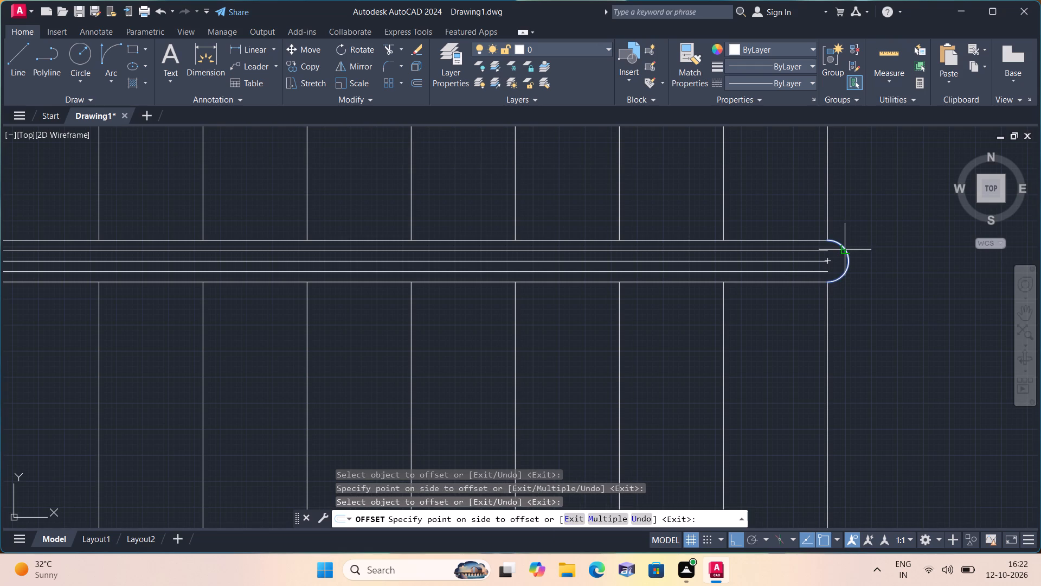
left_click(837, 259)
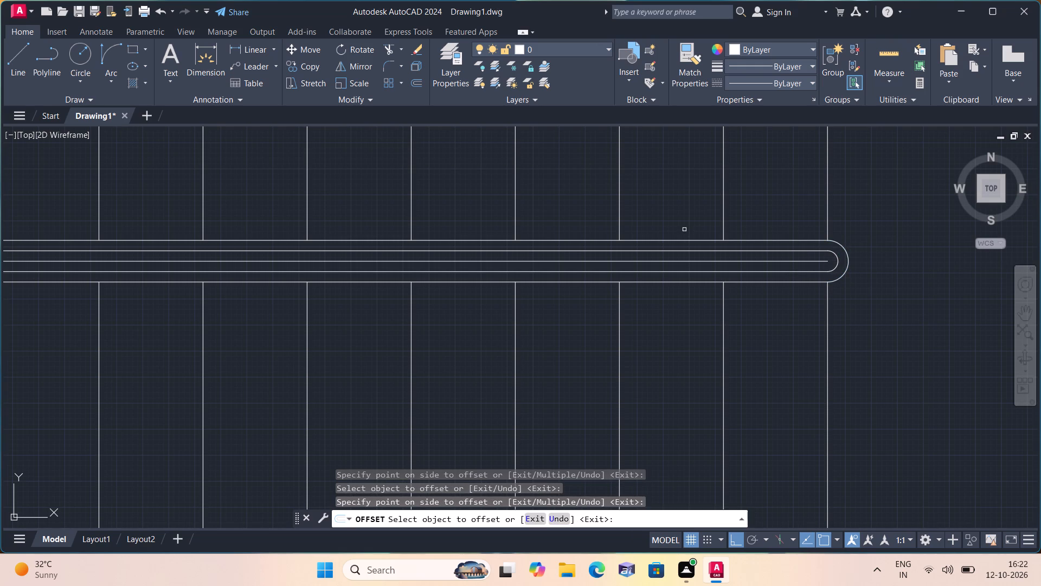
key("Escape")
With ortho off, move the DN label beside the upper flight's lobby-side end and the UP label beside the lower flight's.
scroll(656, 241, "down", 2)
middle_click_drag(616, 240, 511, 281)
scroll(516, 280, "down", 1)
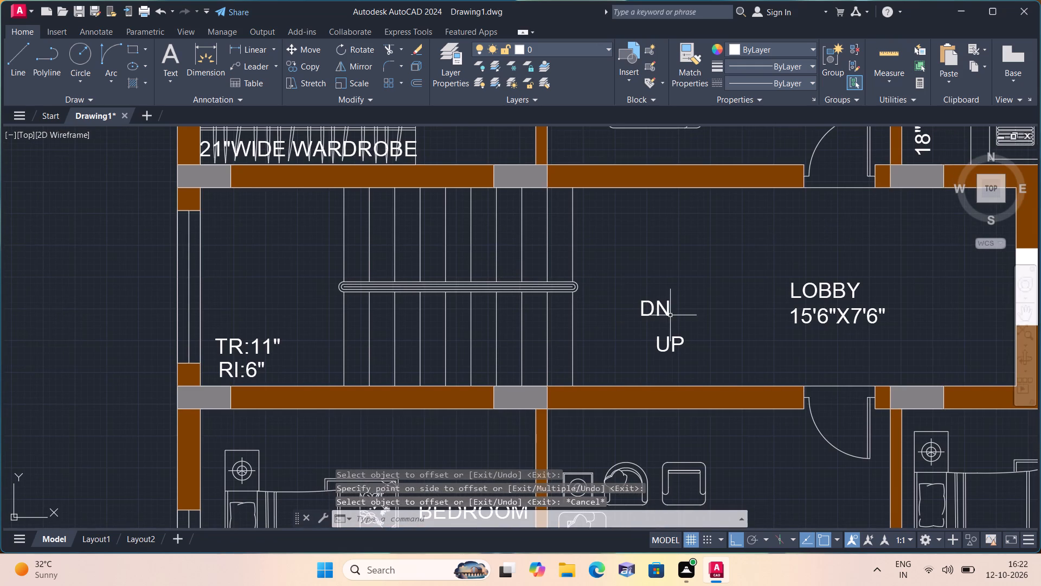
key("F8")
left_click(651, 308)
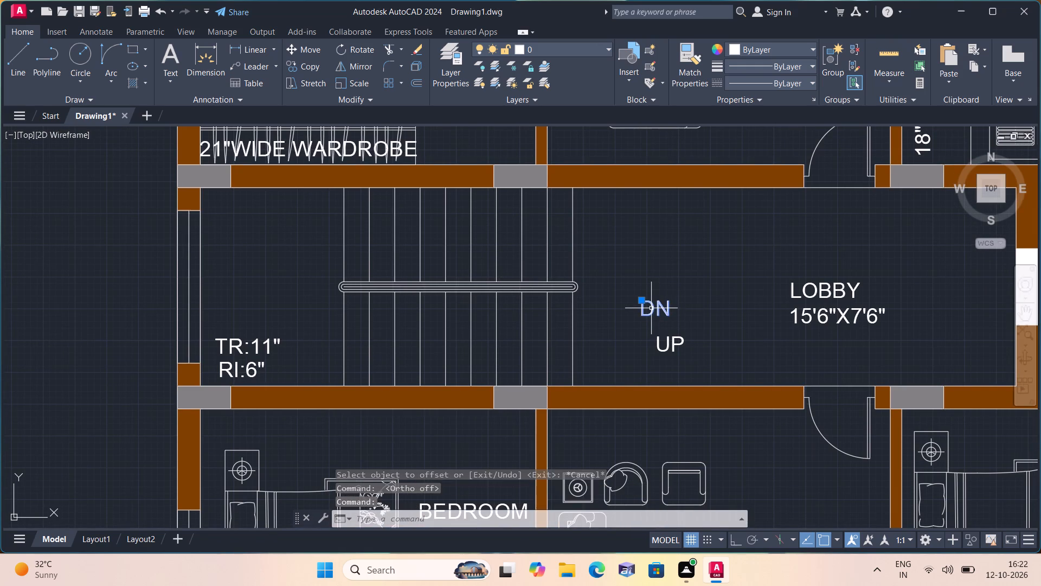
left_click(644, 298)
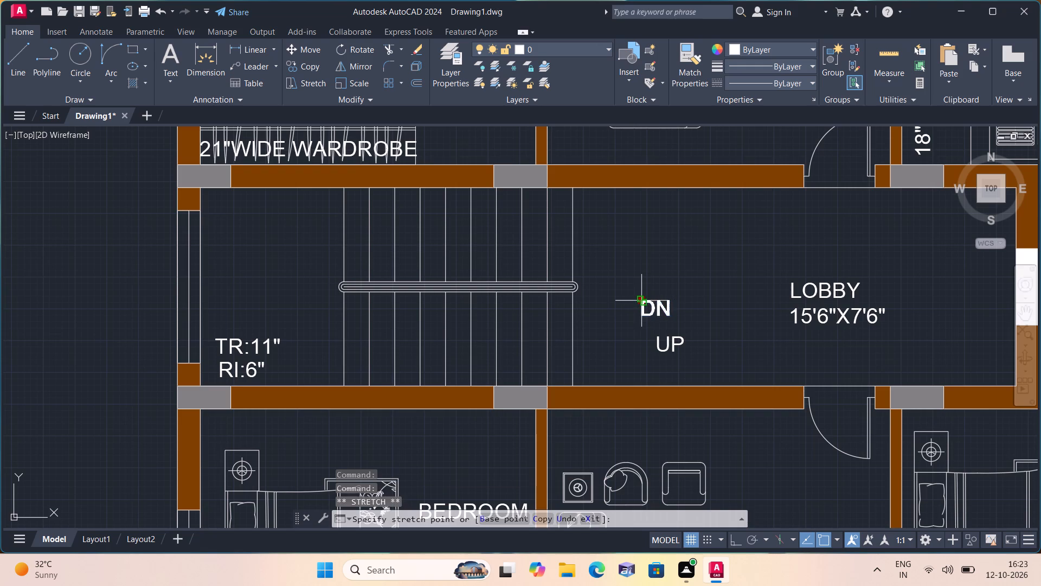
left_click(583, 236)
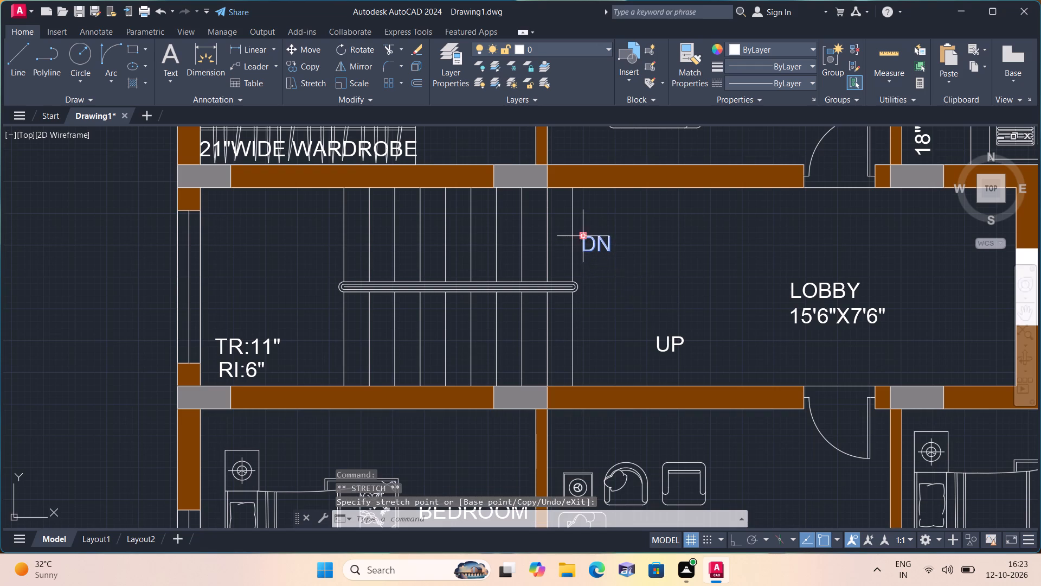
left_click(660, 337)
left_click(659, 335)
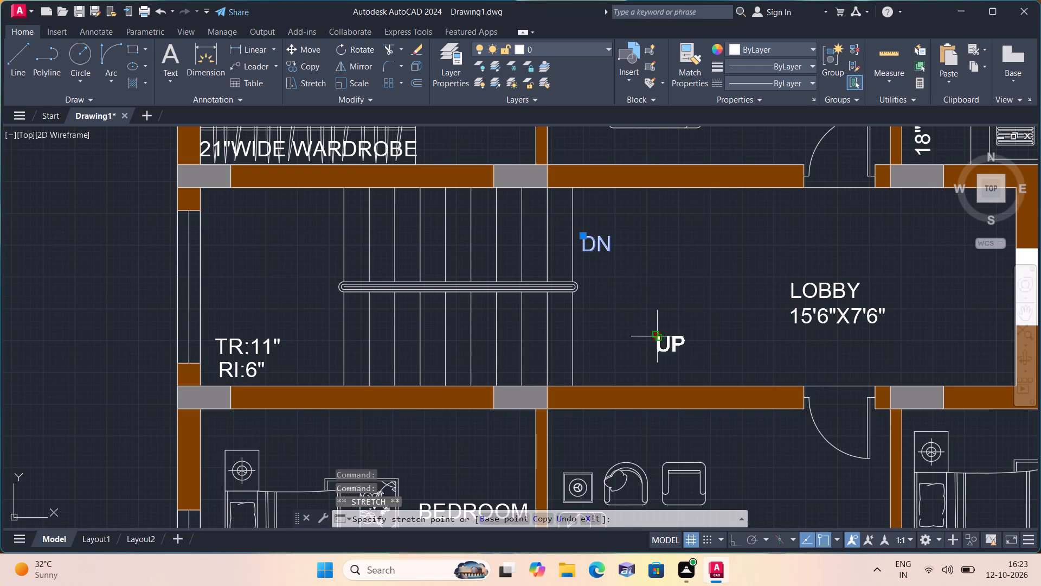
left_click(584, 332)
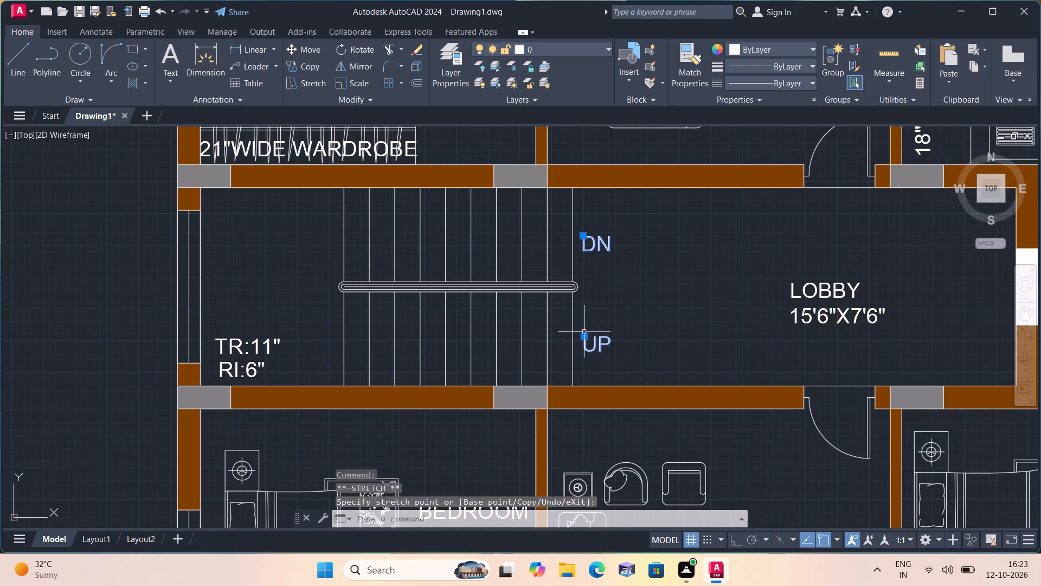
key("Escape")
Save the current drawing under its existing name.
scroll(536, 341, "down", 1)
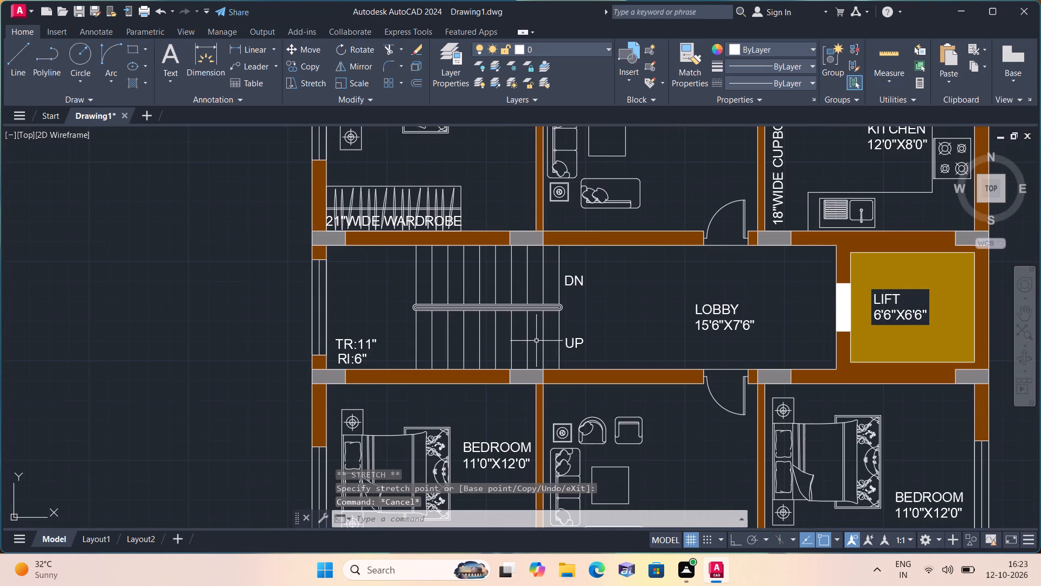
scroll(536, 340, "down", 1)
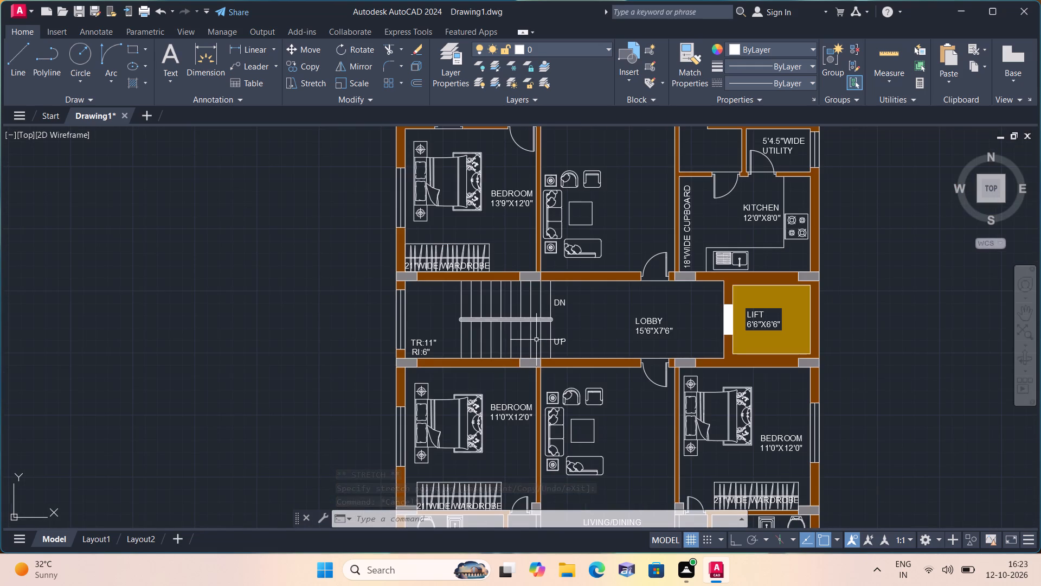
scroll(536, 340, "down", 1)
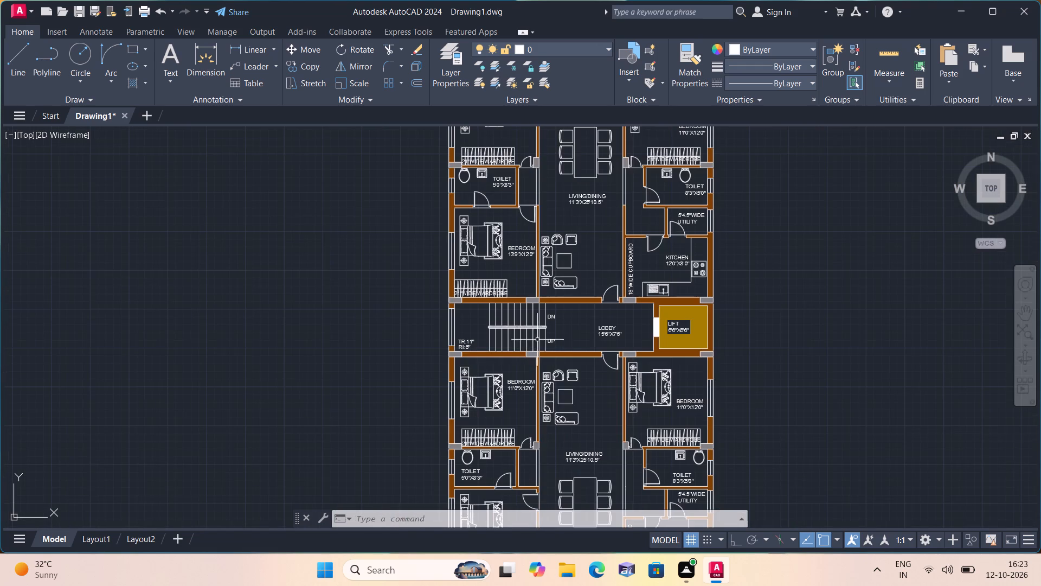
middle_click_drag(551, 352, 442, 361)
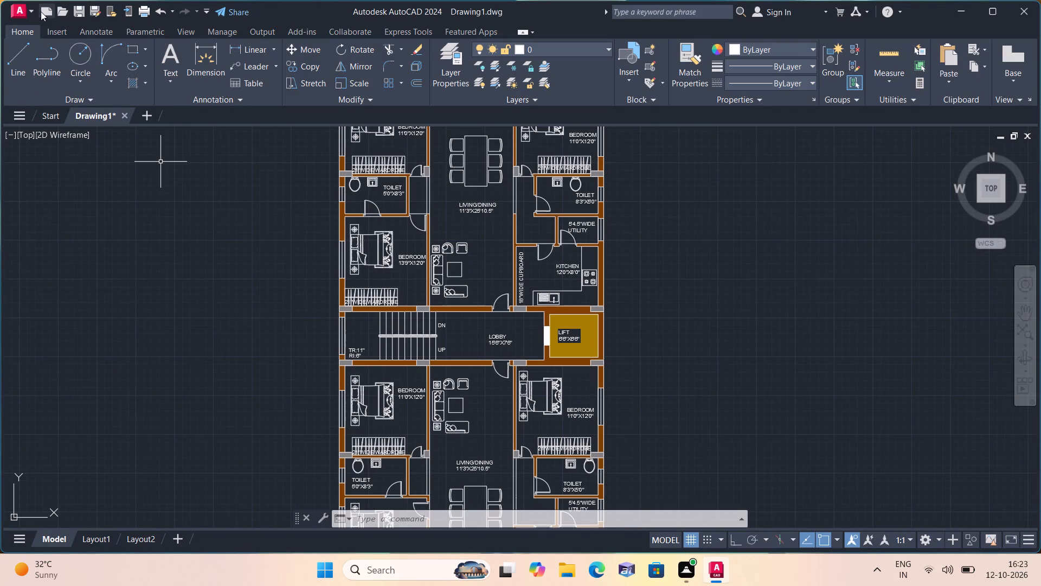
left_click(17, 12)
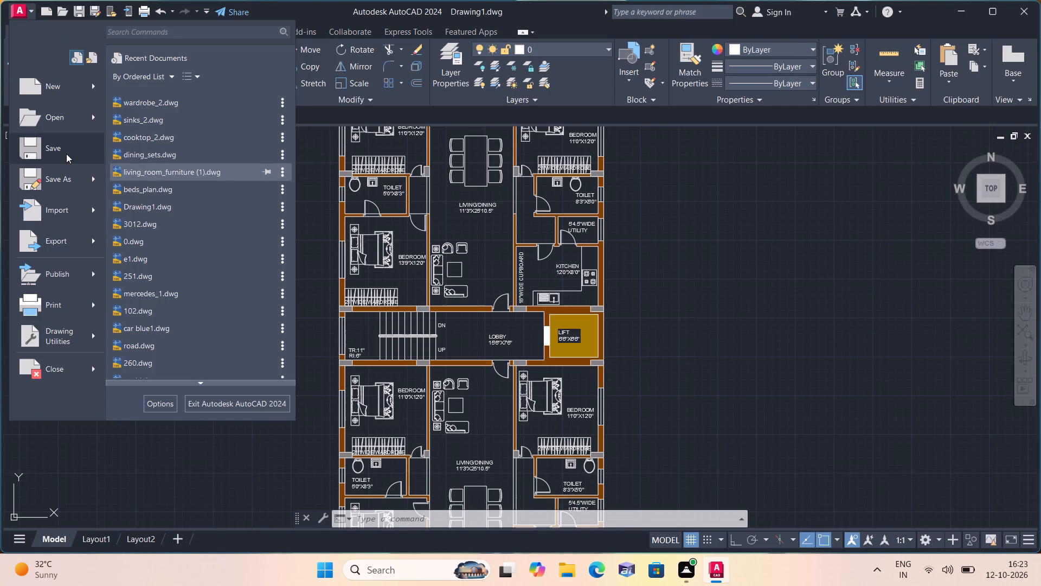
left_click(63, 152)
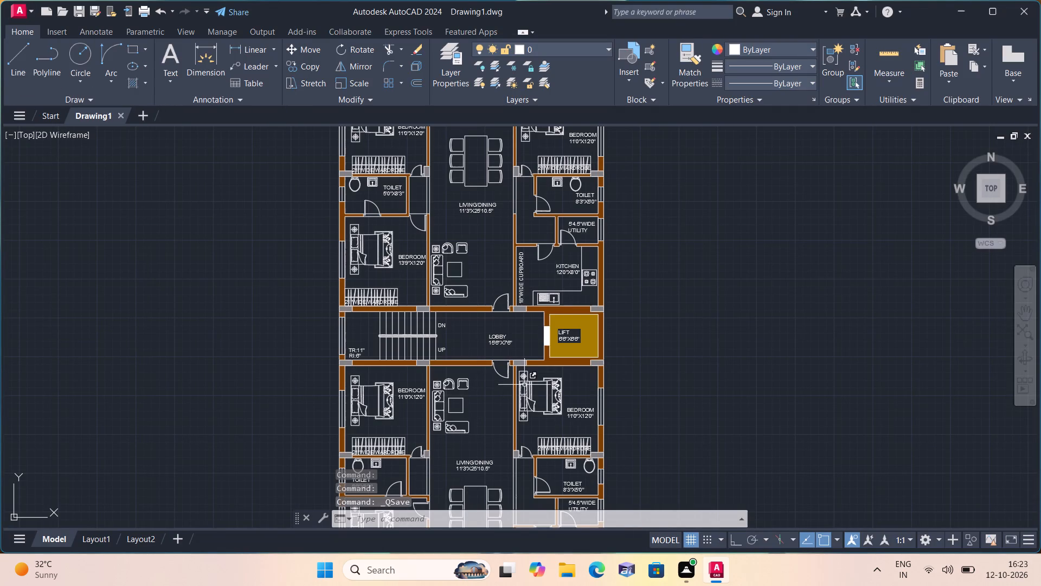
Save a copy of the drawing in Documents under the file name 15002.
left_click(19, 12)
left_click(74, 185)
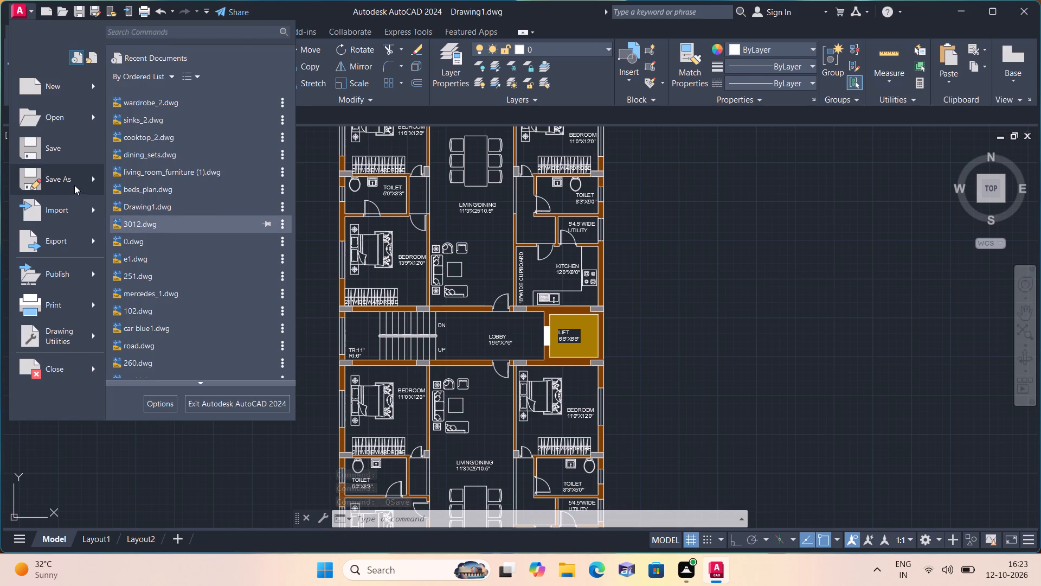
left_click(481, 403)
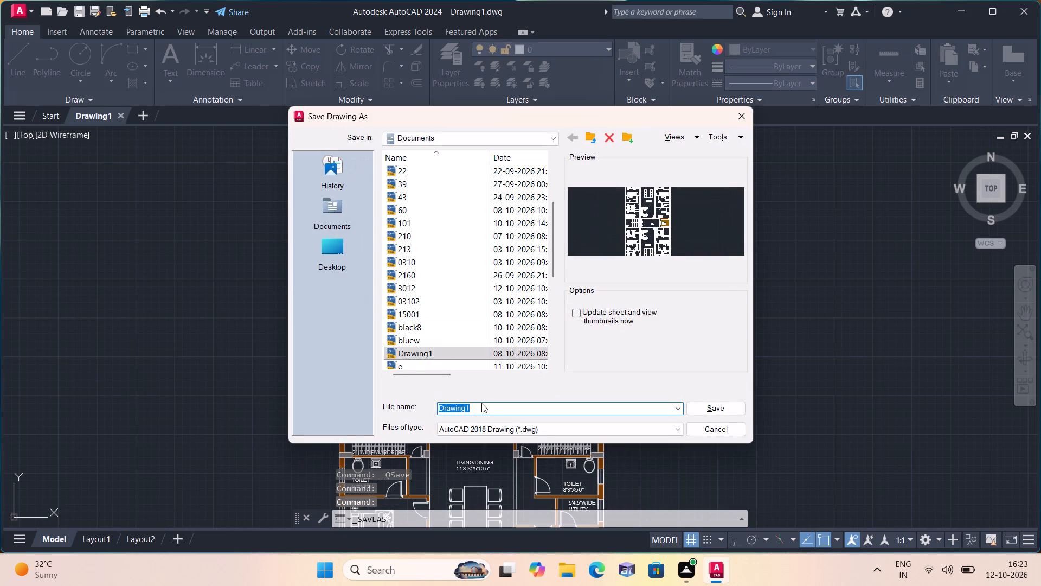
key("BackSpace")
key("BackSpace")
key("BackSpace")
key("BackSpace")
key("BackSpace")
key("BackSpace")
key("BackSpace")
key("BackSpace")
key("BackSpace")
key("BackSpace")
key("BackSpace")
key("BackSpace")
key("BackSpace")
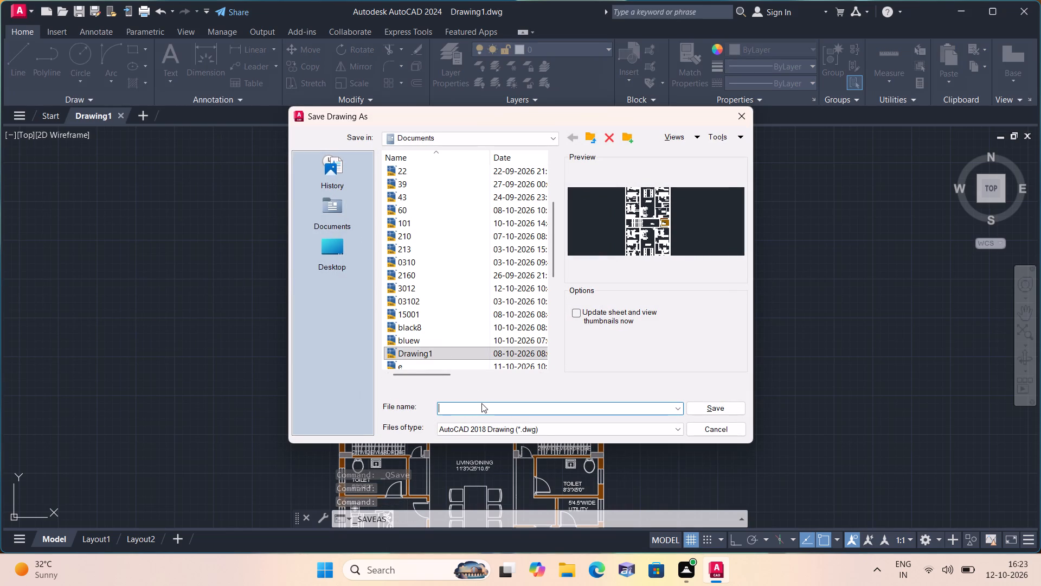
type("1500")
key("2")
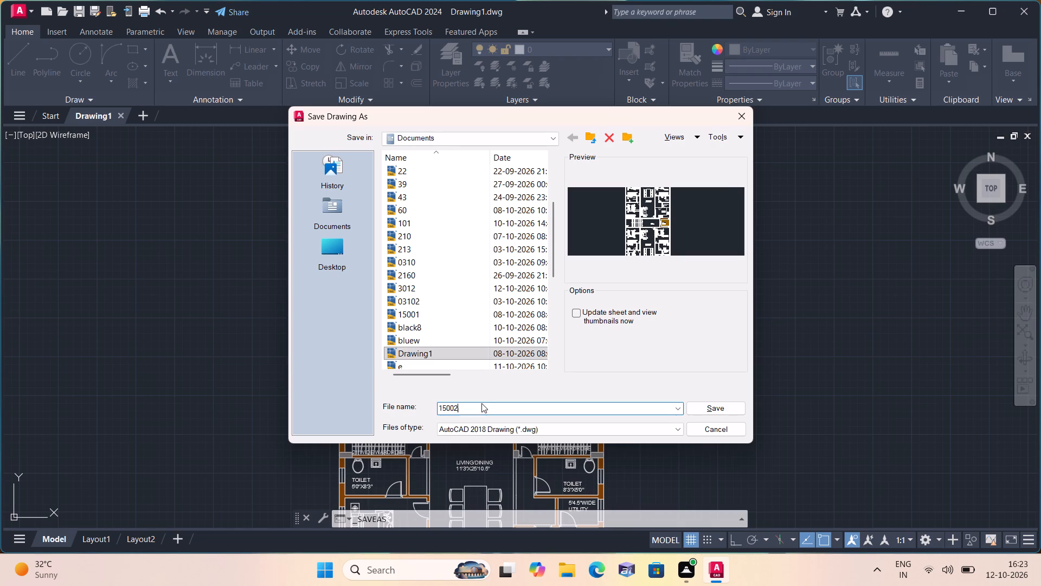
left_click(711, 407)
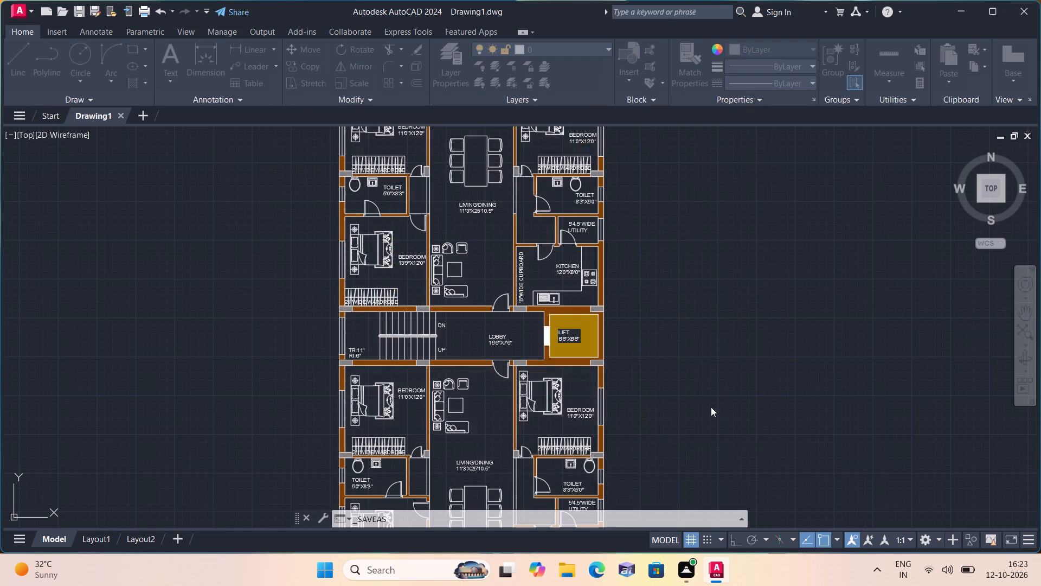
Start a plot with the DWG To PDF.pc3 plotter and ISO A4 (297.00 x 210.00 MM) paper.
type("plot")
key("space")
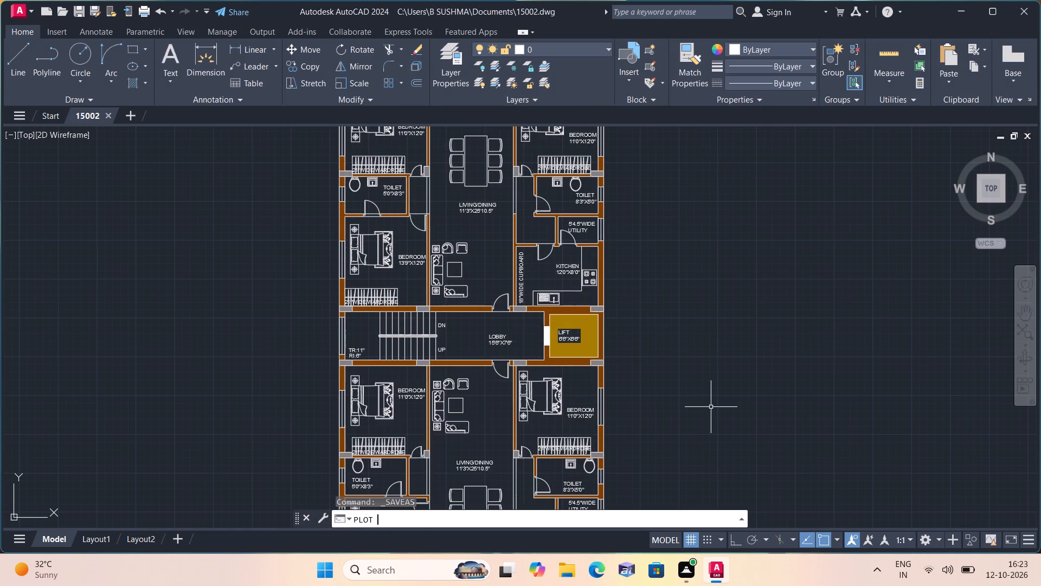
left_click(416, 183)
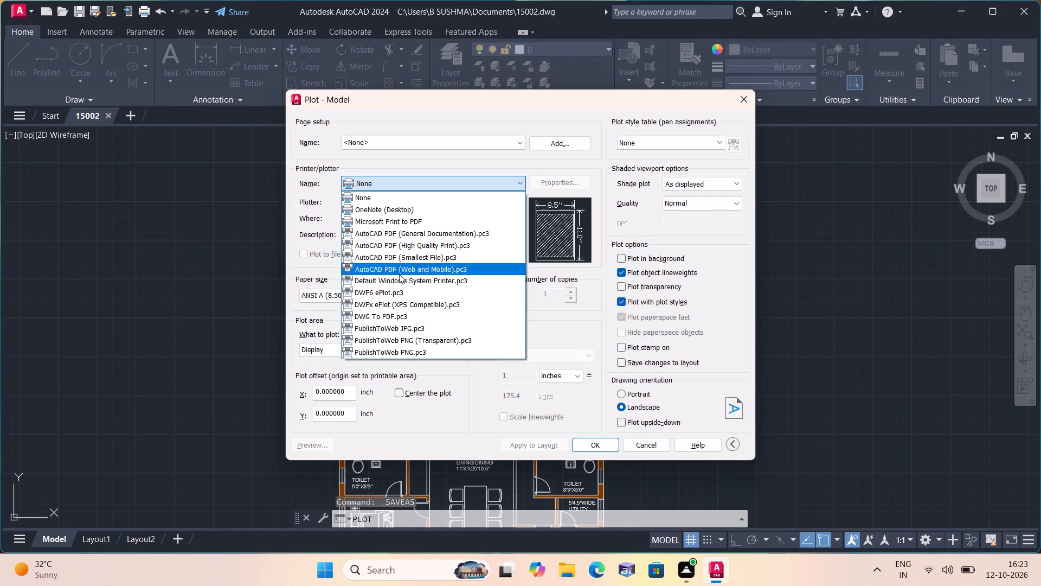
left_click(393, 312)
left_click(390, 291)
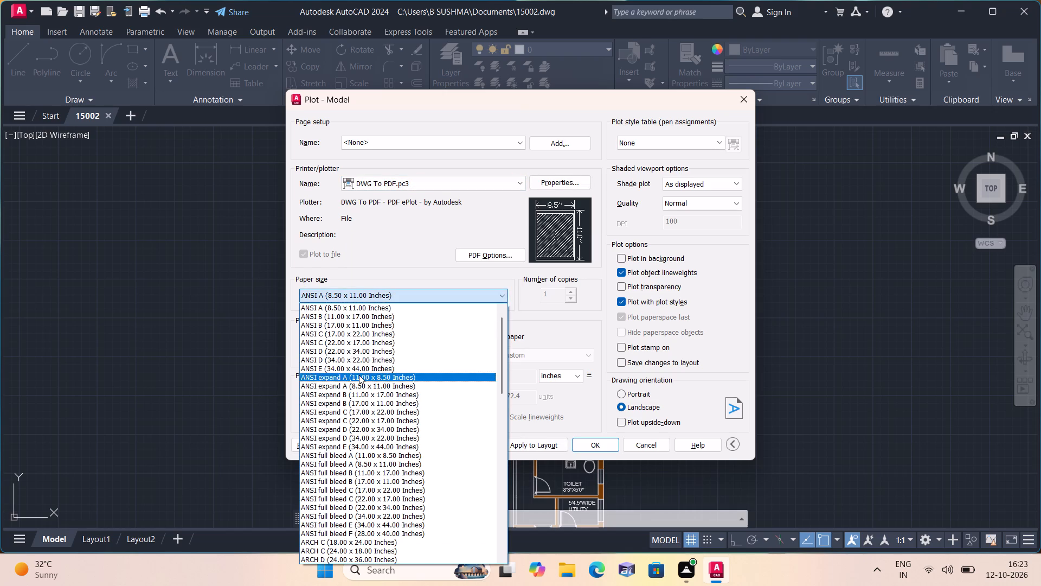
scroll(435, 491, "down", 4)
scroll(394, 507, "down", 3)
scroll(369, 466, "down", 1)
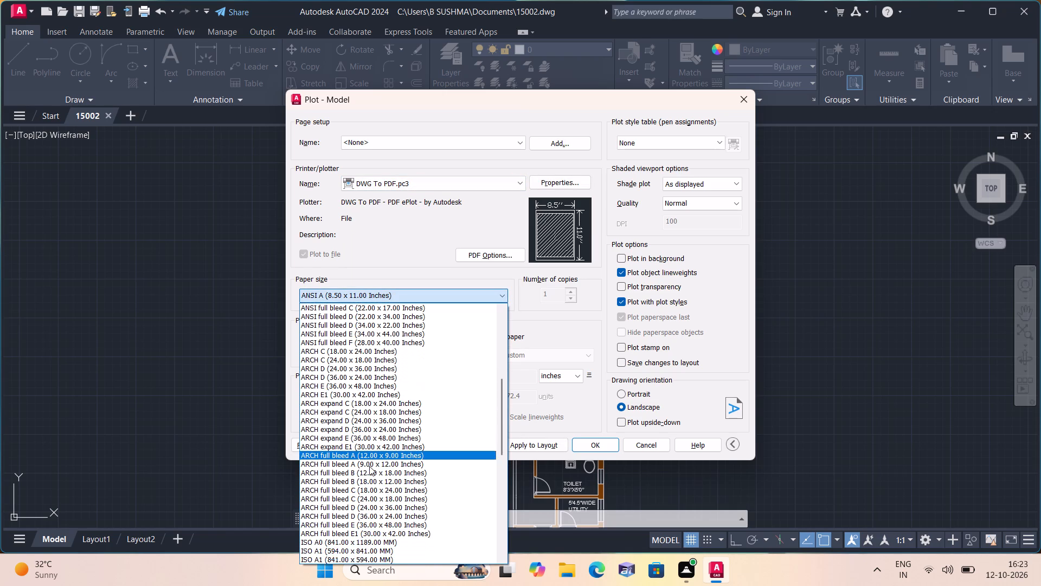
scroll(368, 475, "down", 2)
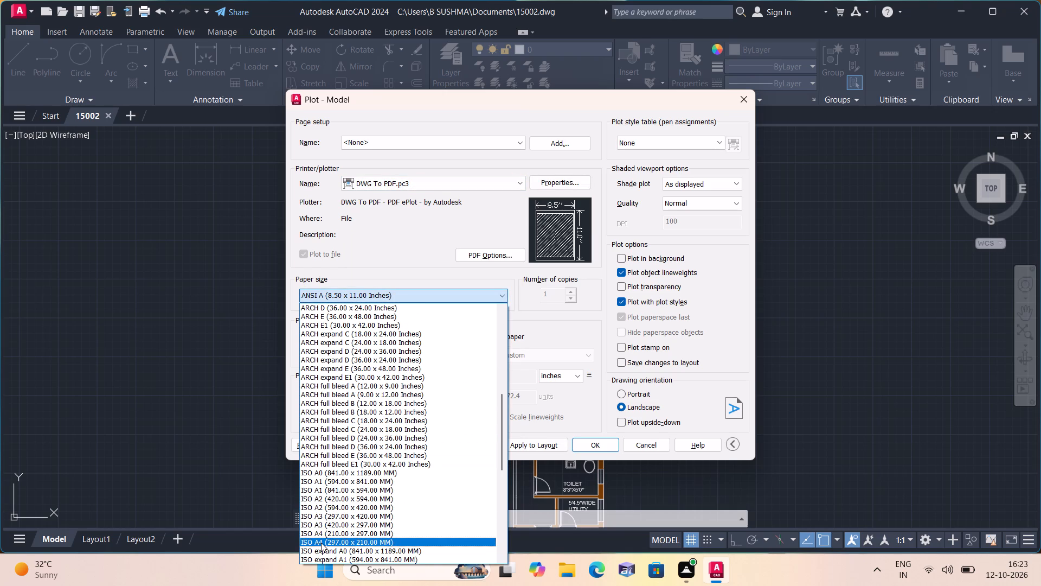
left_click(321, 543)
Set the plot area to a window enclosing the whole two-unit floor plan.
left_click(348, 348)
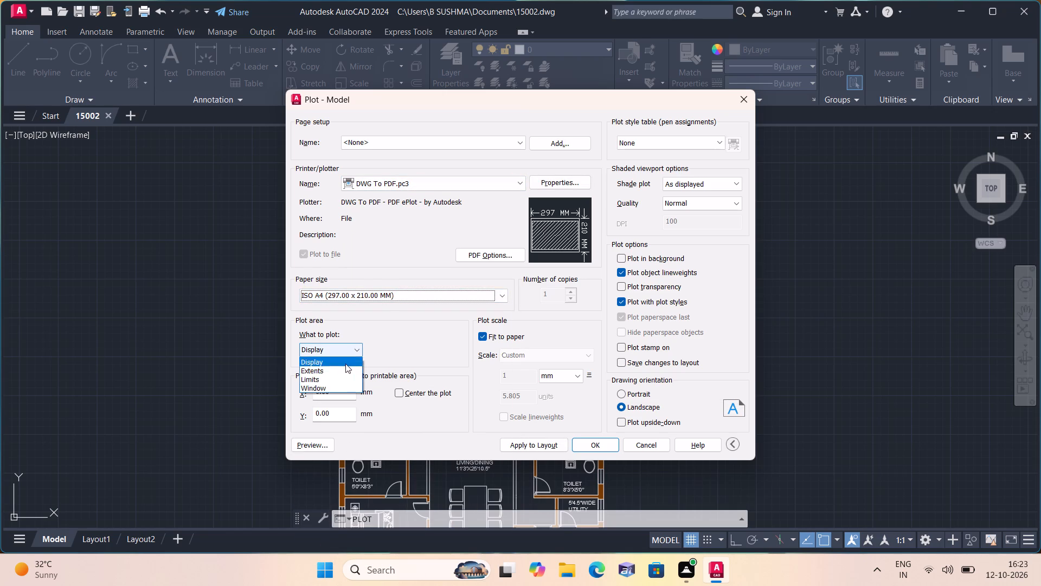
left_click(340, 386)
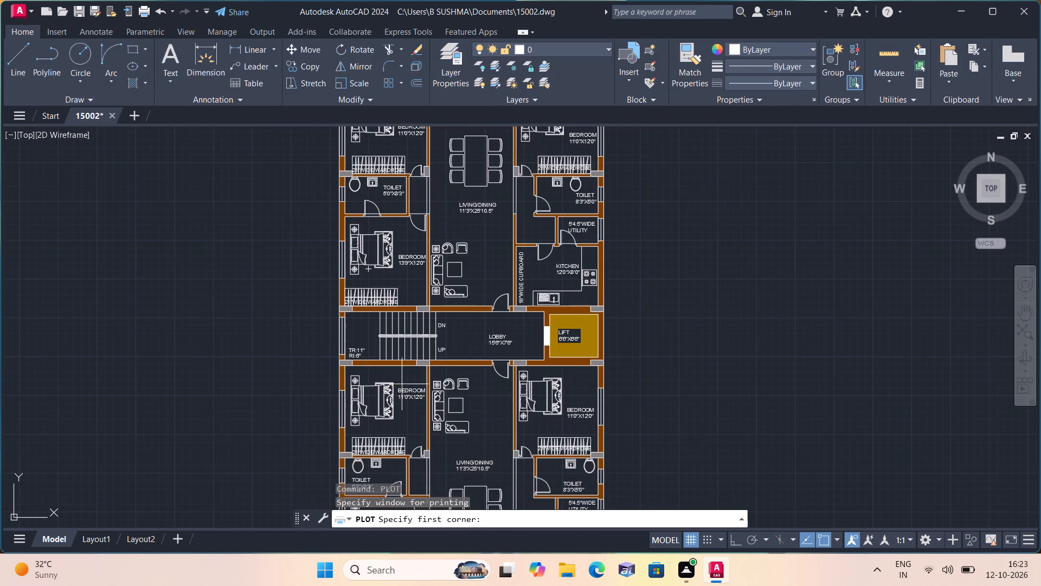
scroll(411, 348, "down", 3)
left_click(349, 251)
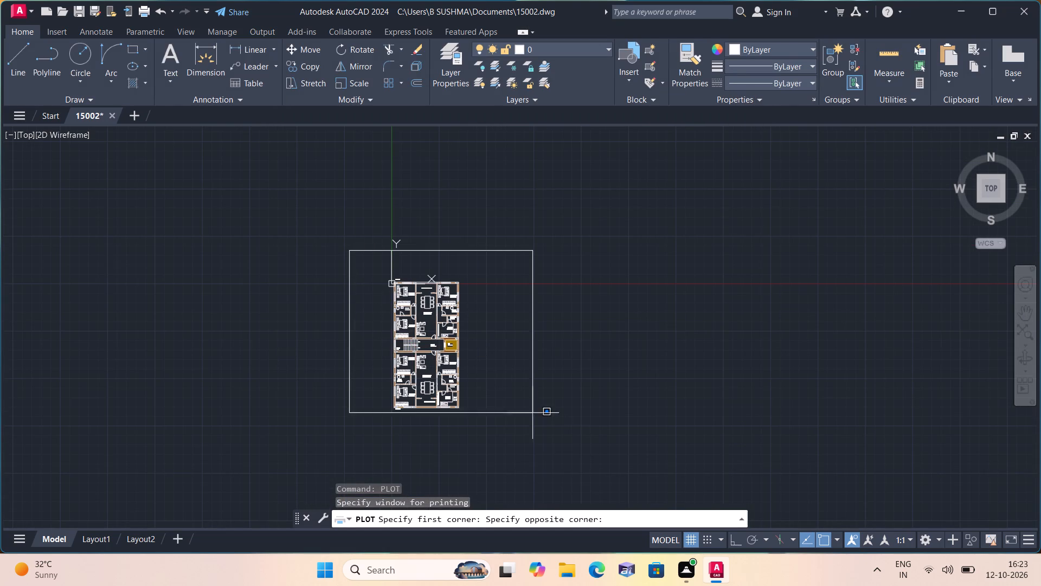
left_click(560, 439)
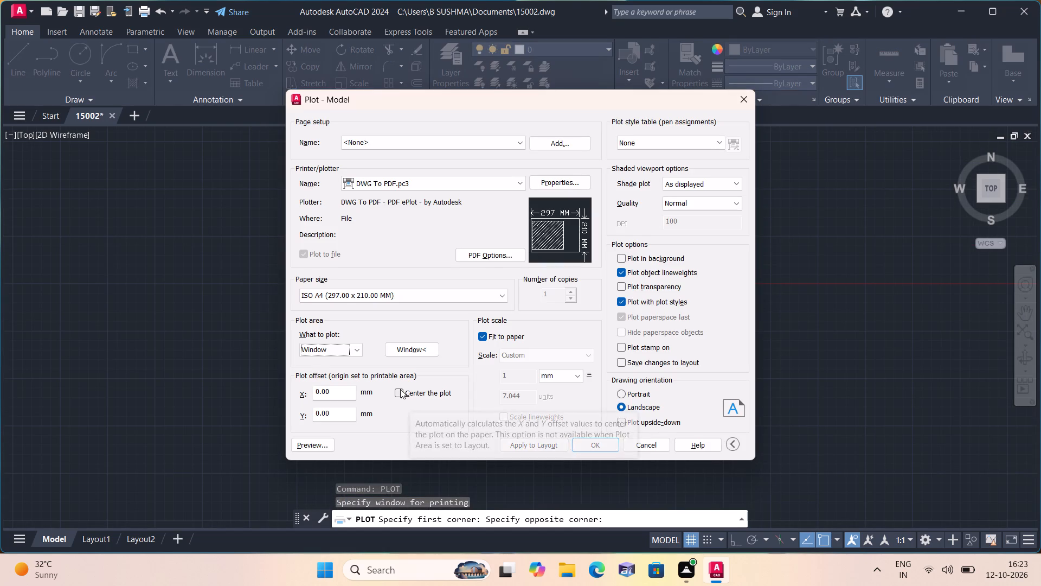
Centre the plot on the sheet and assign the acad.ctb plot style table to all layouts.
left_click(400, 389)
left_click(658, 124)
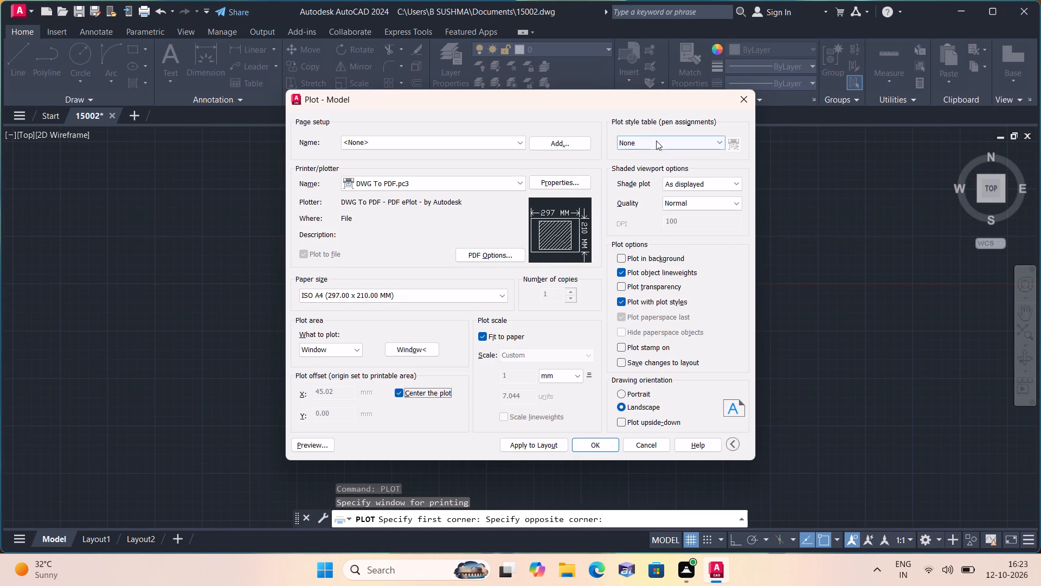
left_click(658, 142)
left_click(648, 163)
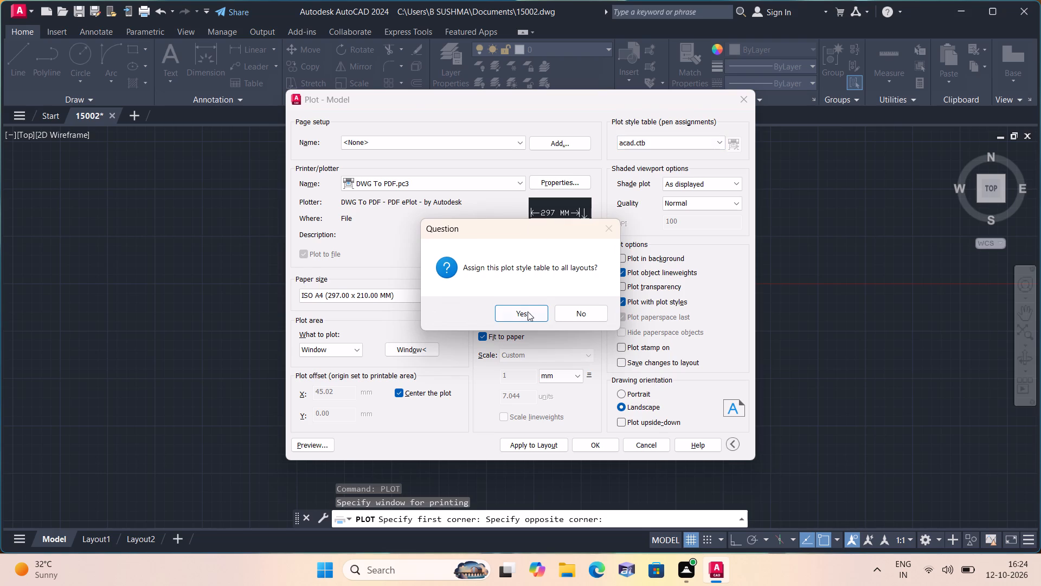
left_click(528, 311)
Preview the plot and examine the floor plan on the sheet.
left_click(326, 443)
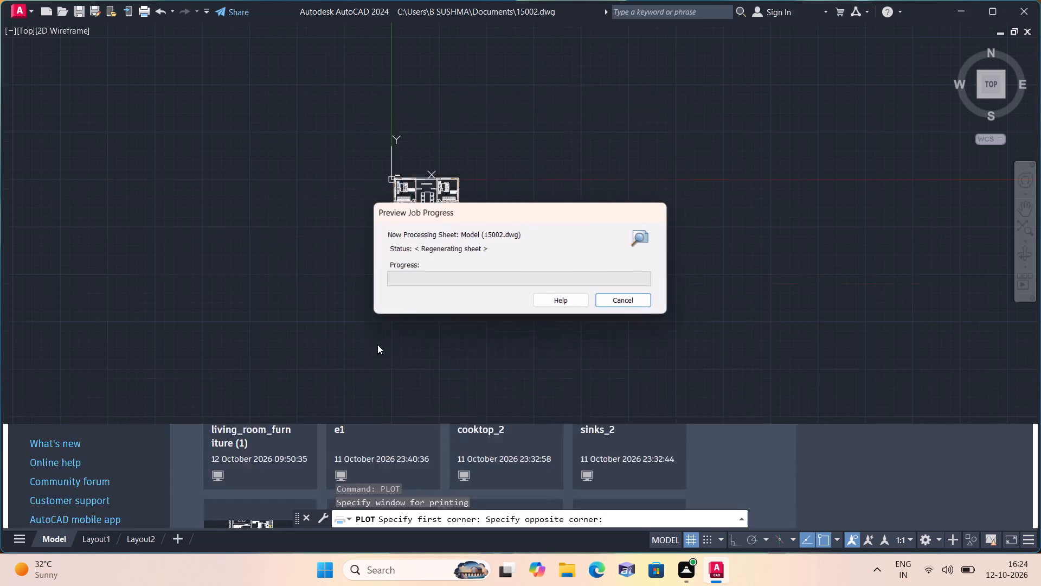
scroll(472, 384, "up", 3)
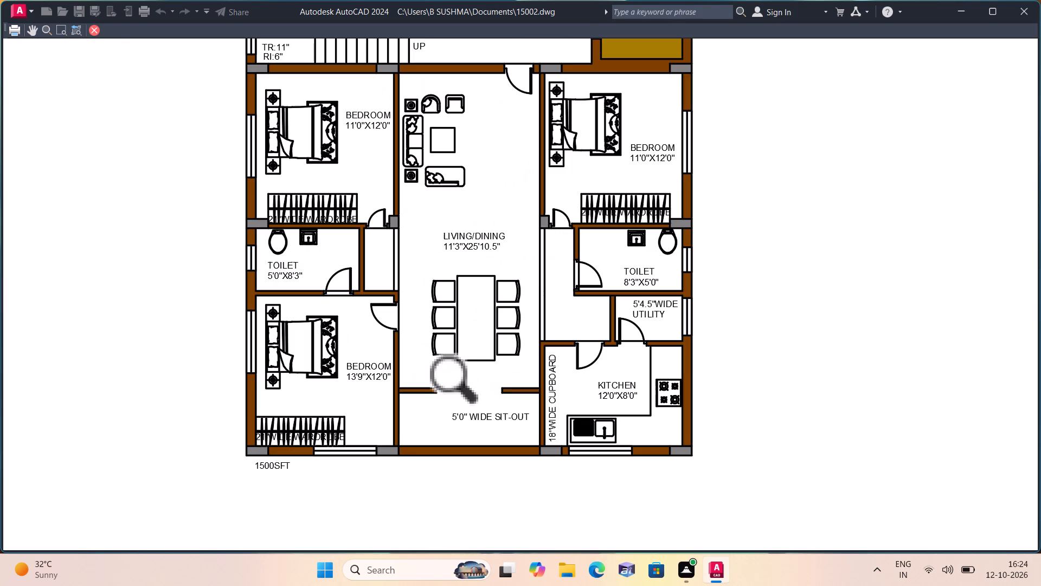
scroll(473, 384, "down", 2)
right_click(677, 324)
left_click(701, 332)
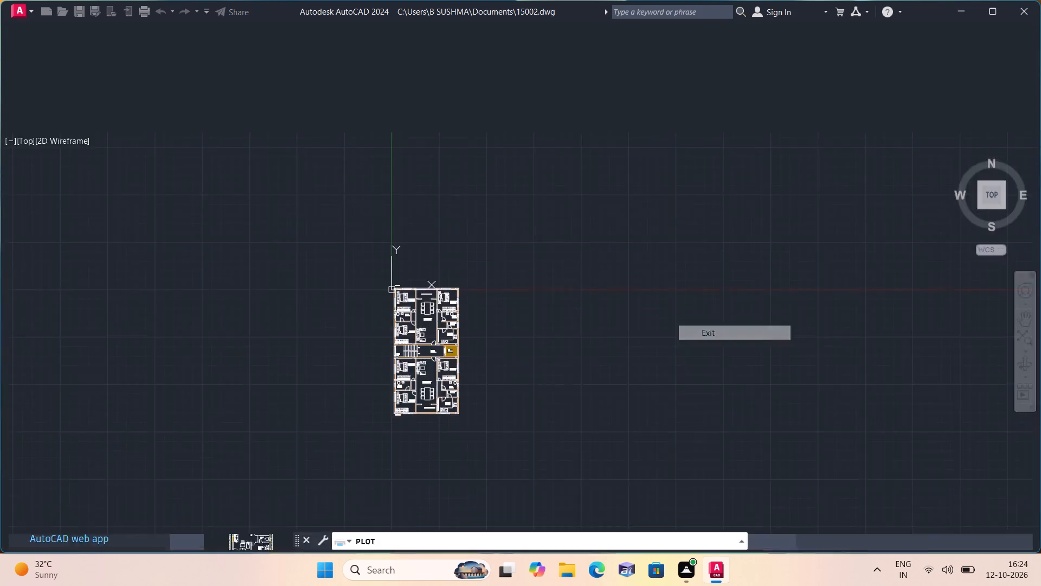
Apply the plot settings to the layout and plot the drawing to 15002-Model.pdf in Documents.
left_click(509, 443)
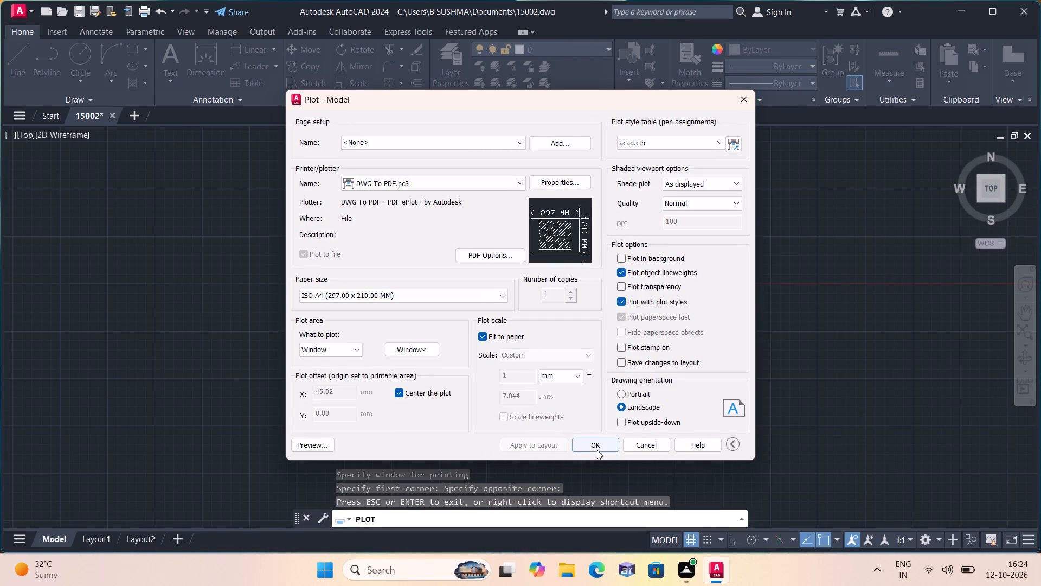
left_click(597, 448)
left_click(716, 406)
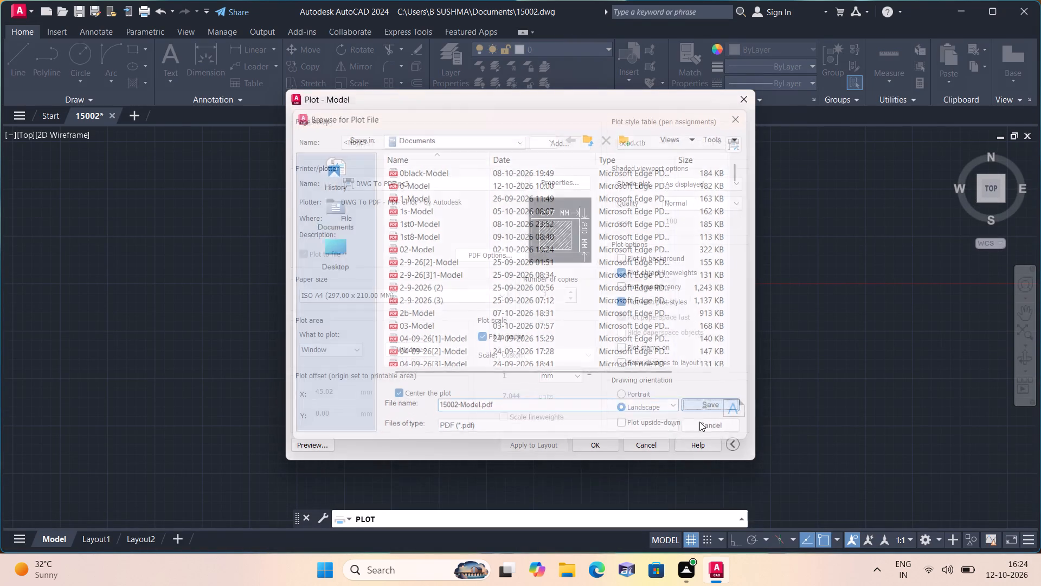